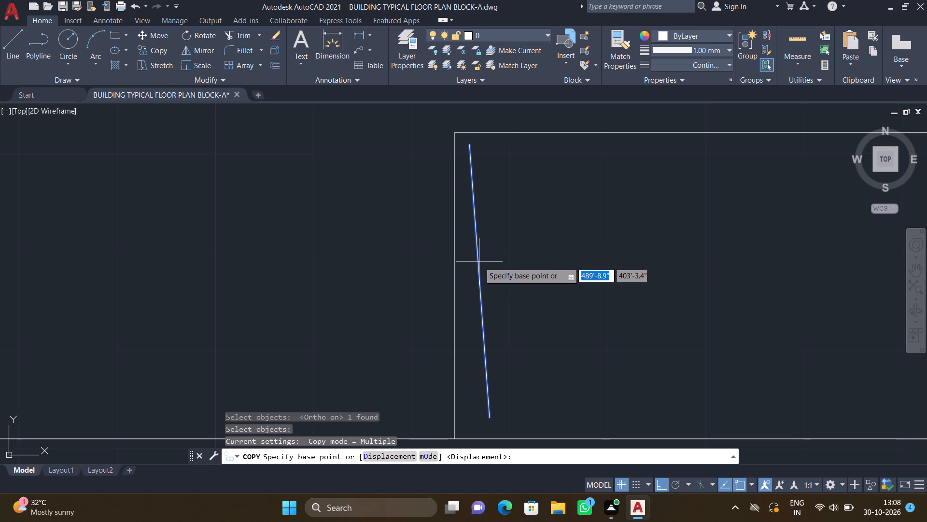
Copy the slanted line horizontally across the upper right room's corner box as an array of 17 items, spaced about 4".
left_click(479, 282)
scroll(512, 277, "down", 2)
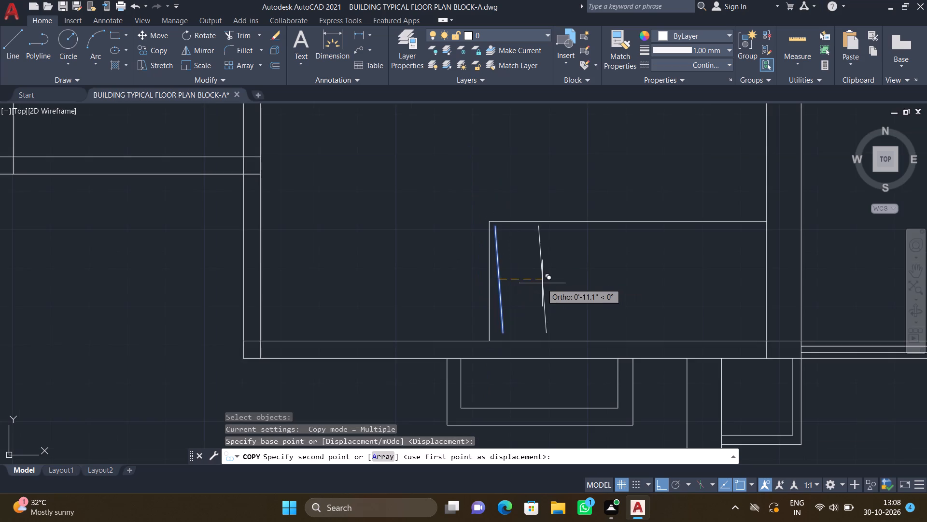
middle_click_drag(528, 283, 372, 279)
key("a")
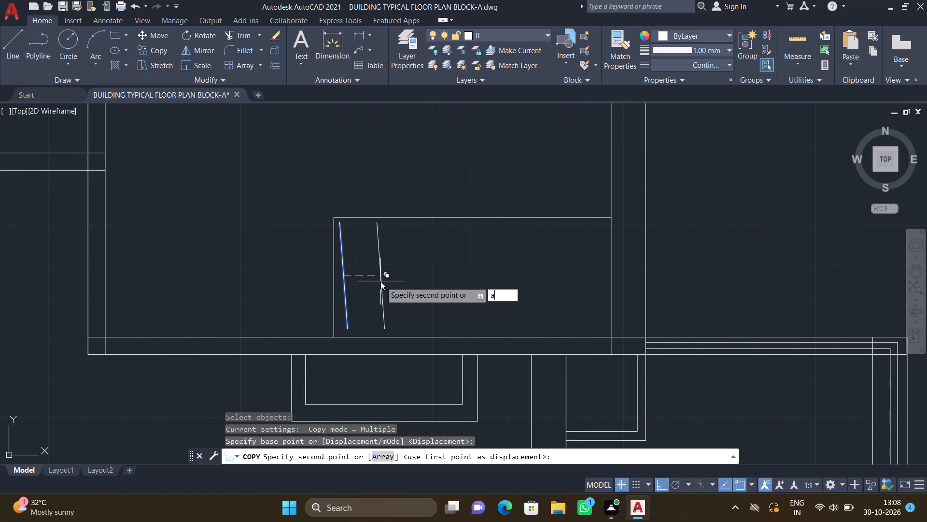
key("Return")
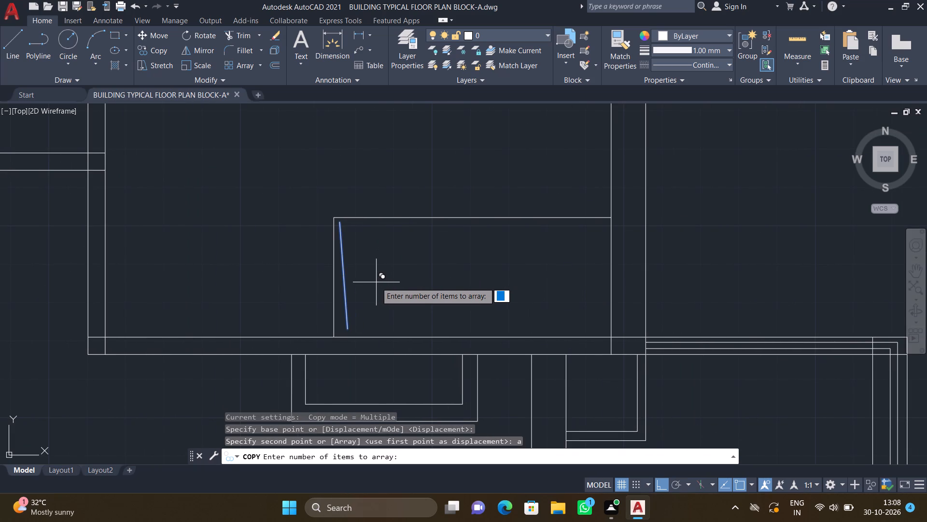
key("1")
key("7")
key("Return")
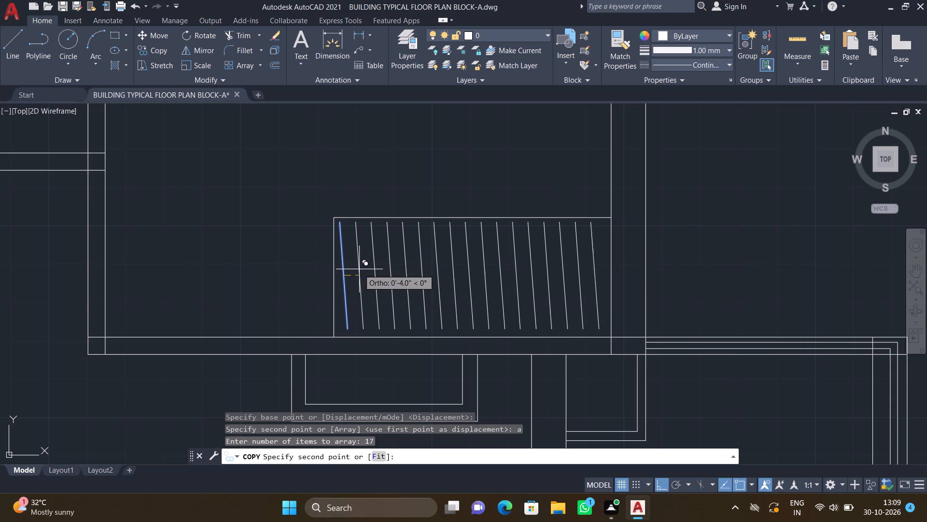
left_click(359, 269)
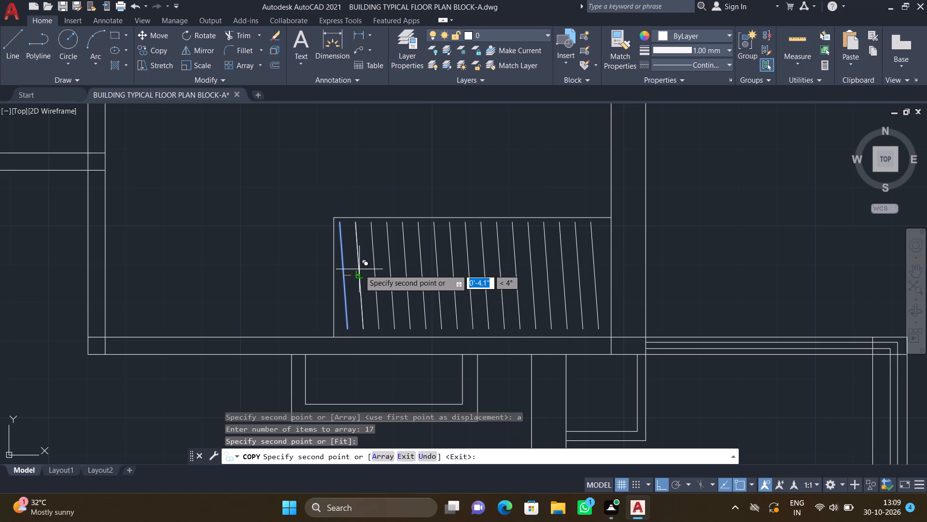
key("Return")
Draw a horizontal line through the middle of the 17 slanted lines, from just inside the box's left end to slightly past its right wall line.
key("l")
key("Return")
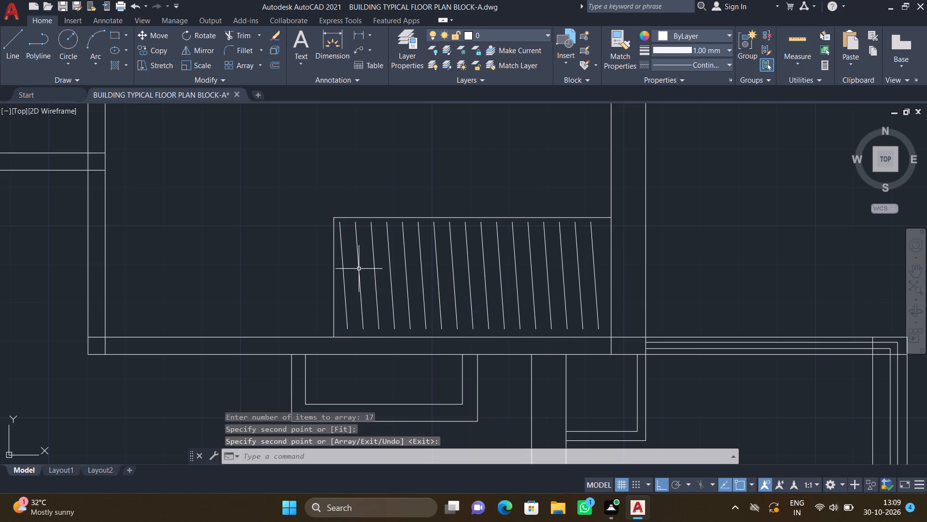
scroll(346, 275, "up", 1)
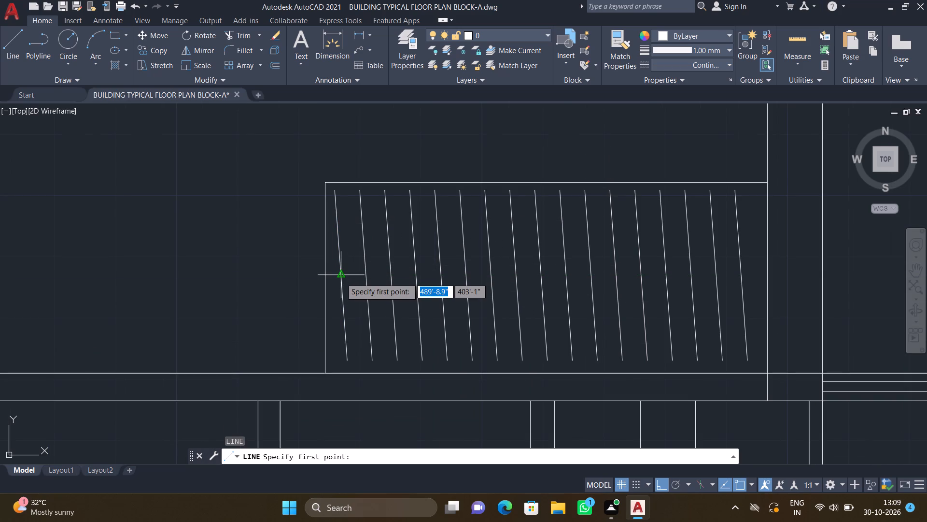
scroll(341, 278, "up", 1)
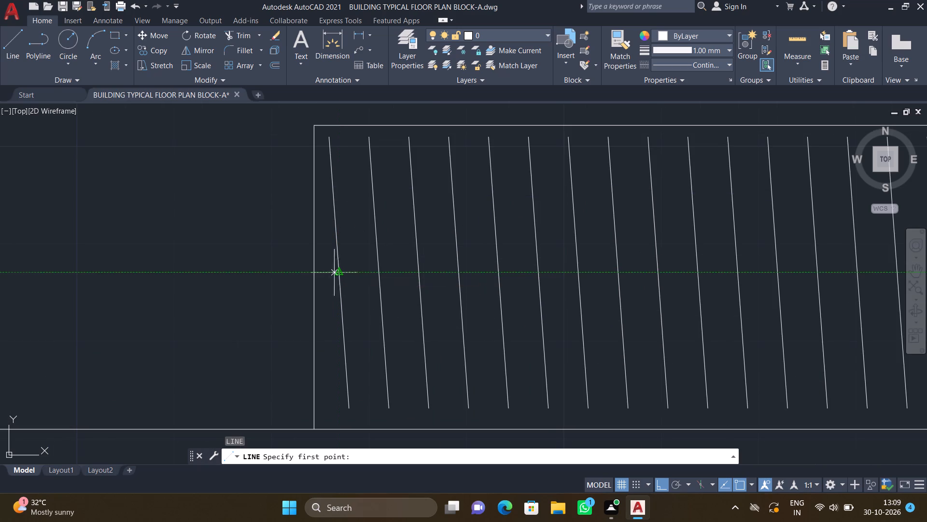
left_click(324, 274)
scroll(384, 275, "down", 2)
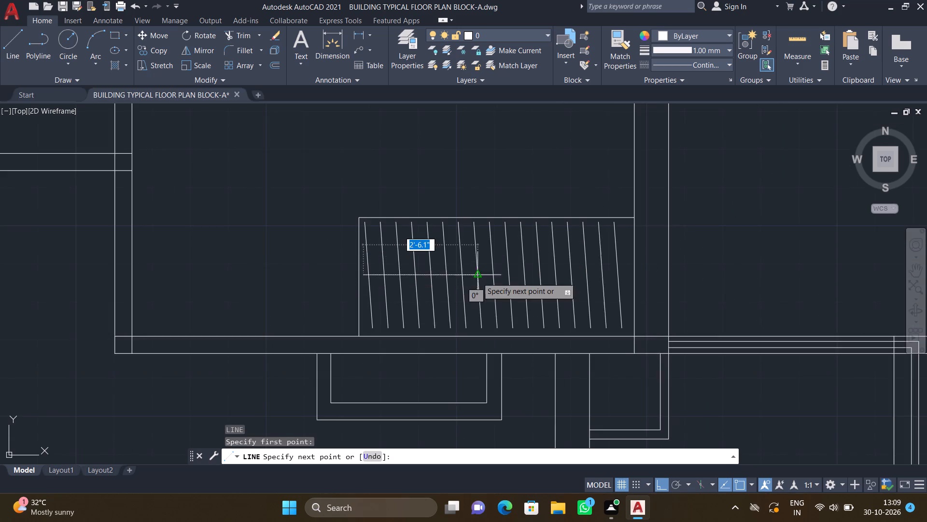
middle_click_drag(466, 277, 347, 272)
scroll(503, 274, "up", 2)
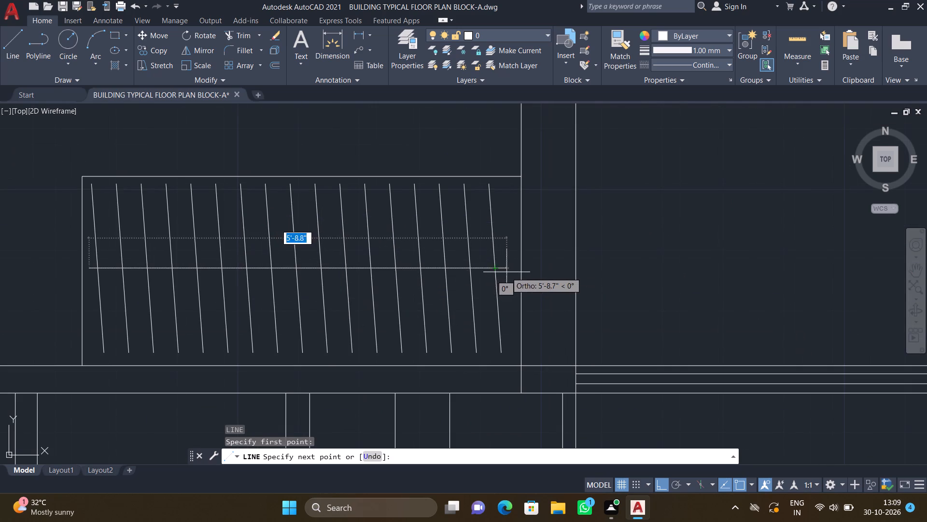
scroll(506, 272, "up", 1)
left_click(575, 237)
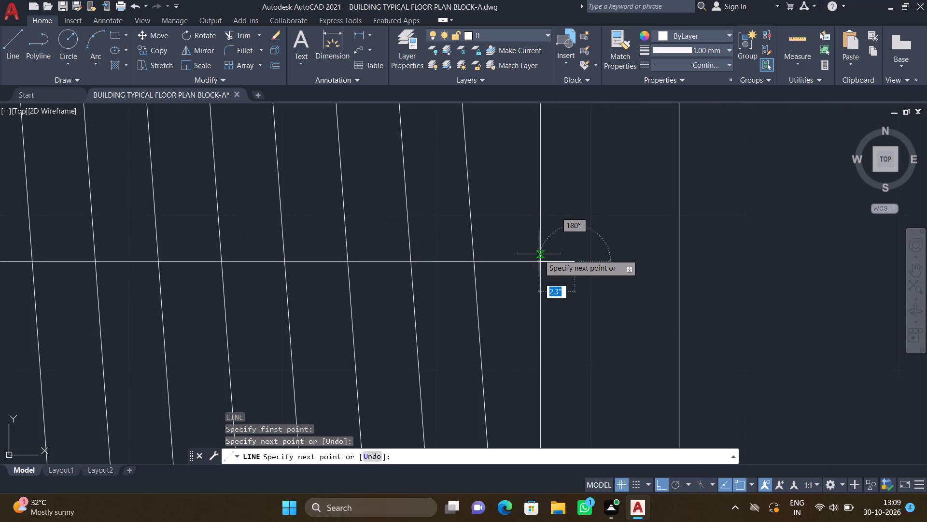
key("Escape")
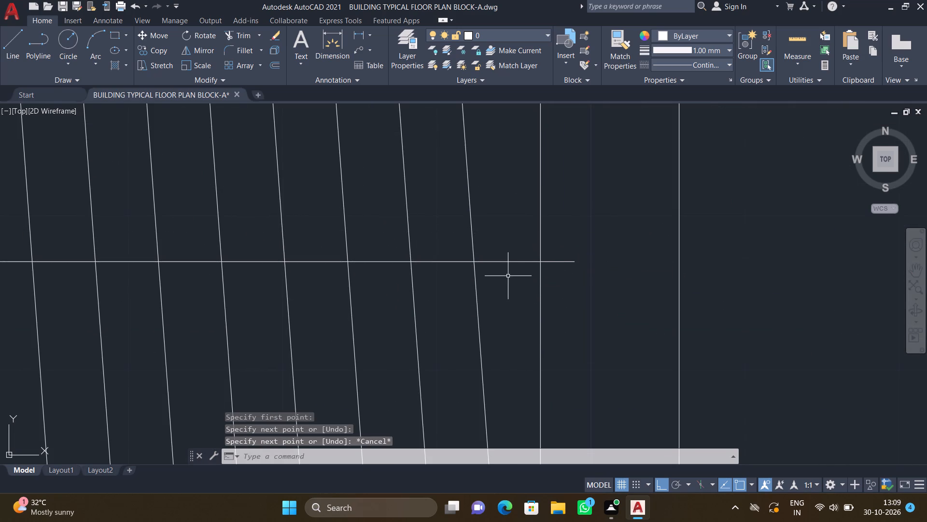
Trim the part of the horizontal line that overshoots the wall line at the box's right end.
key("t")
key("r")
key("Return")
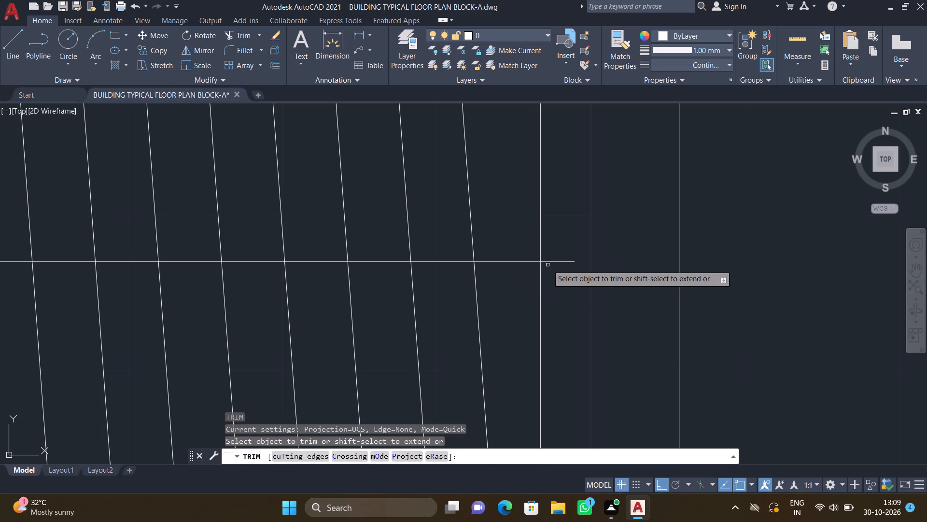
left_click(553, 261)
key("Return")
Trim the horizontal line's right end just short of the wall against a temporary vertical line about 2.7" long, and remove that cutting line.
key("l")
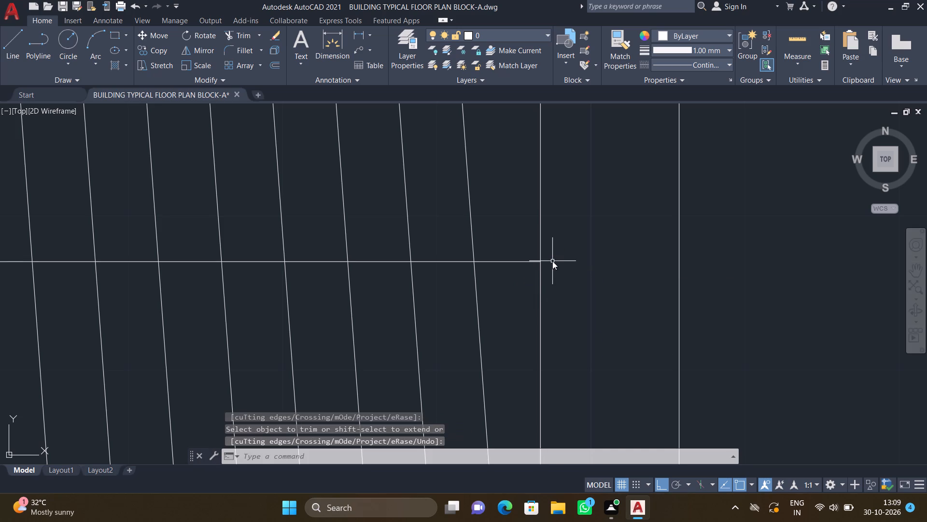
key("Return")
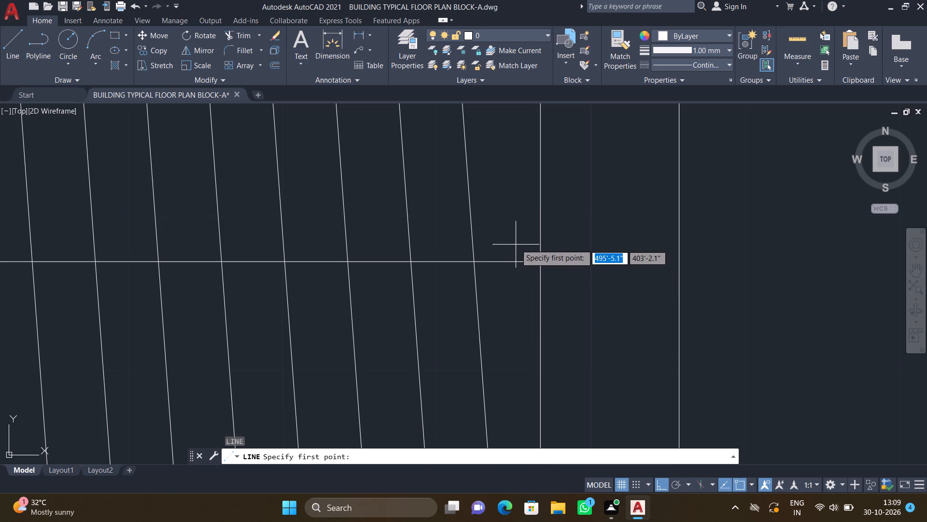
left_click_drag(514, 243, 516, 248)
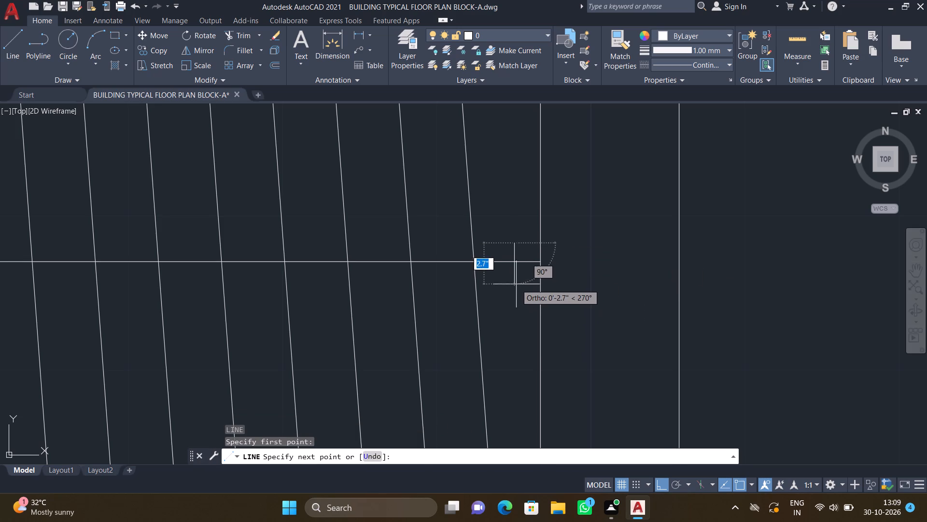
left_click(516, 284)
key("Return")
key("t")
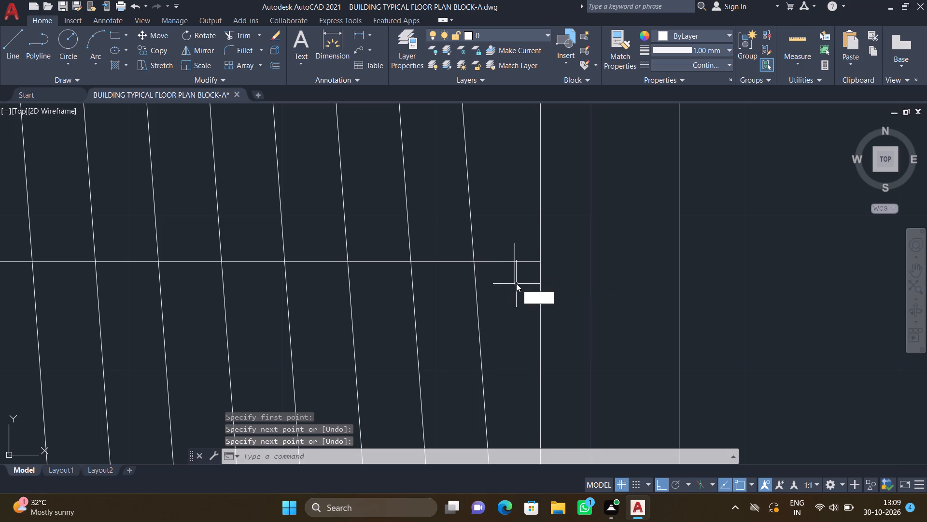
key("r")
key("Return")
scroll(520, 261, "up", 2)
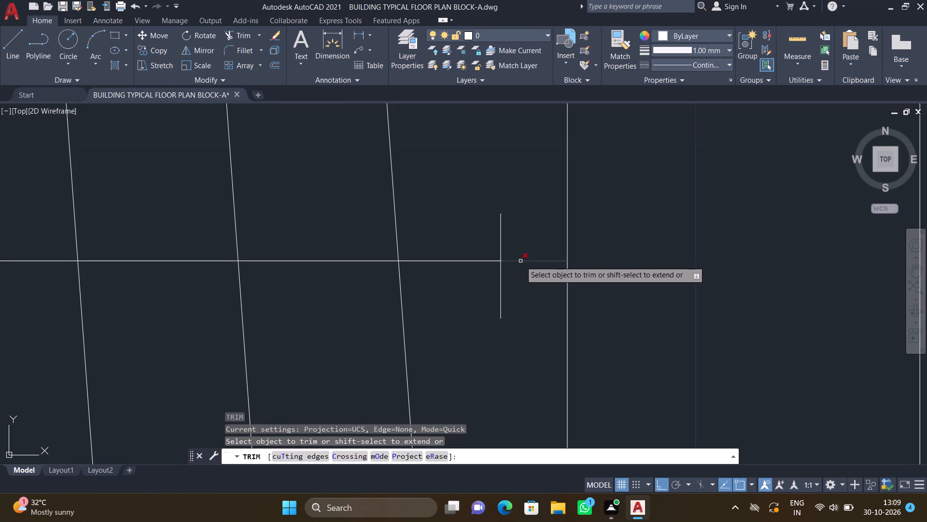
left_click(520, 261)
left_click(500, 239)
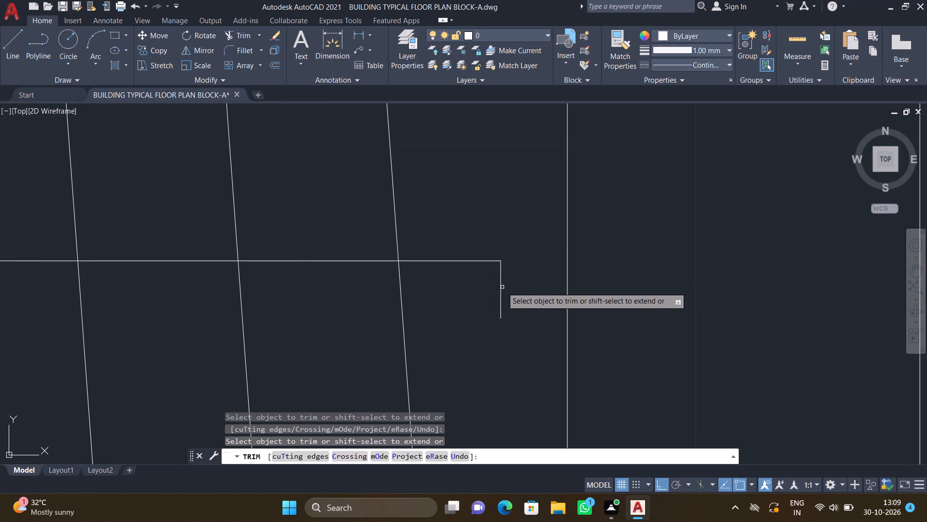
left_click(500, 283)
key("Return")
With Ortho off, draw a slightly slanted, near-horizontal line across the lower left room's wardrobe box, just below its top edge and short of both sides.
scroll(500, 279, "down", 4)
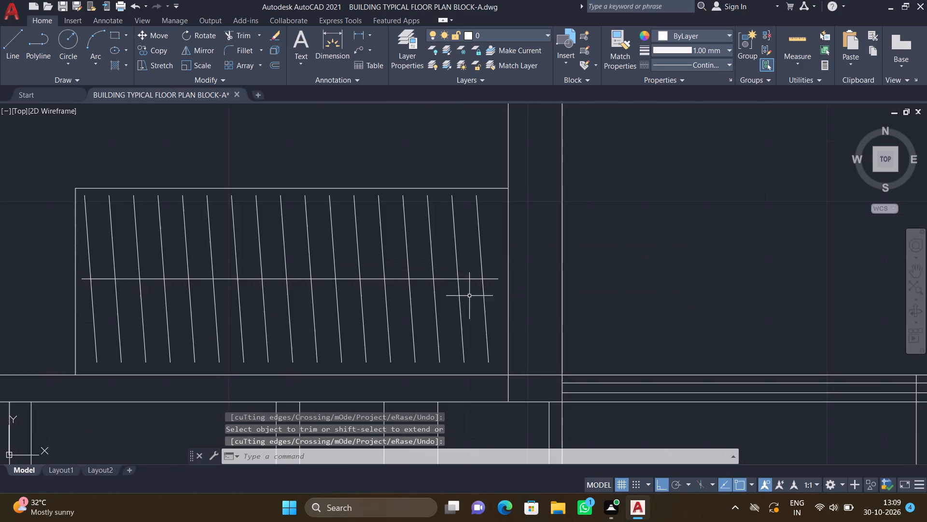
scroll(443, 308, "down", 3)
middle_click_drag(373, 327, 495, 234)
scroll(493, 239, "down", 3)
middle_click_drag(380, 348, 443, 283)
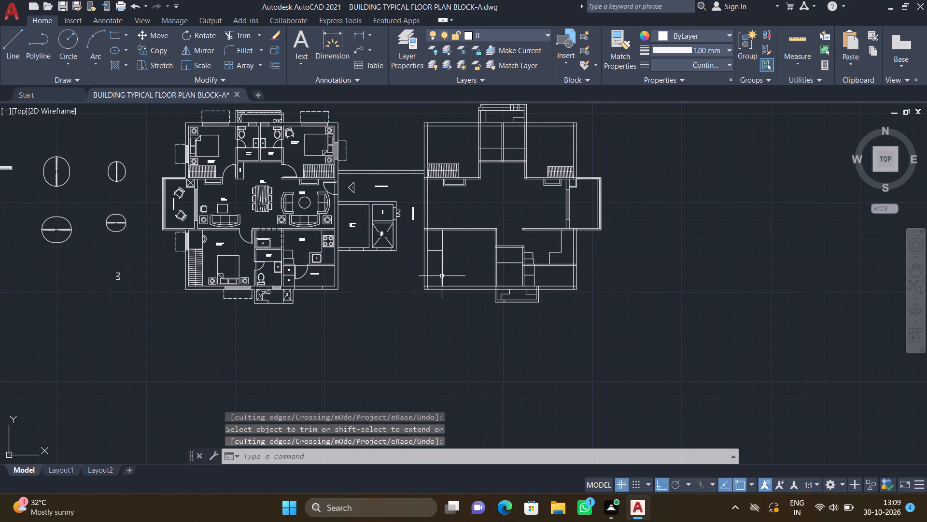
scroll(428, 254, "up", 3)
middle_click_drag(425, 237, 455, 287)
scroll(455, 299, "up", 2)
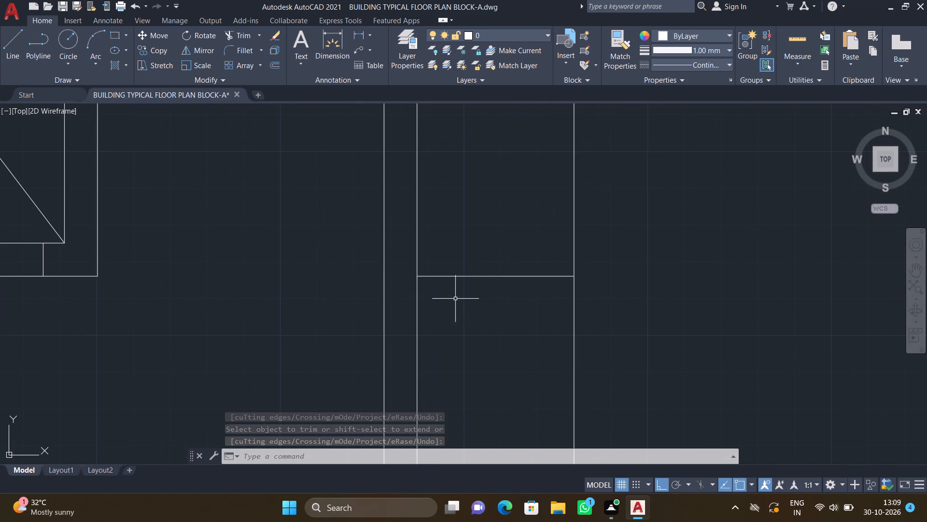
key("F8")
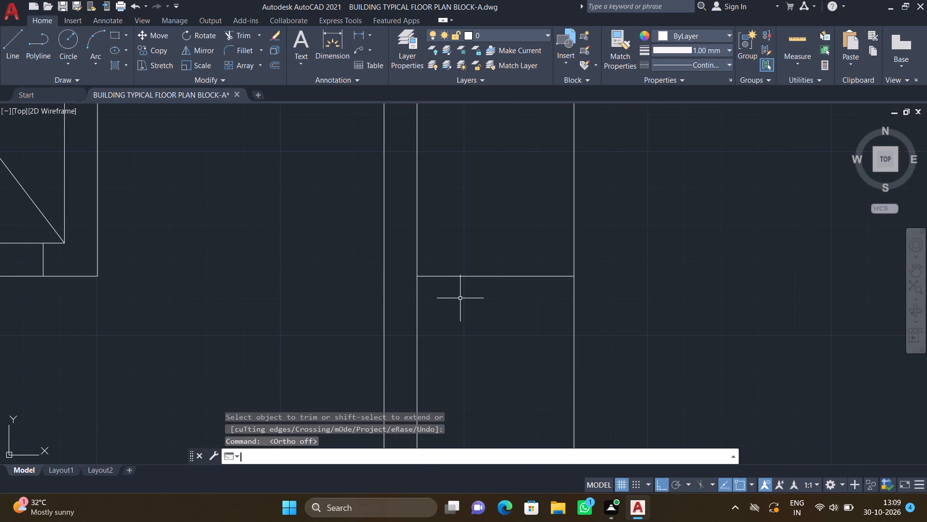
key("l")
key("Return")
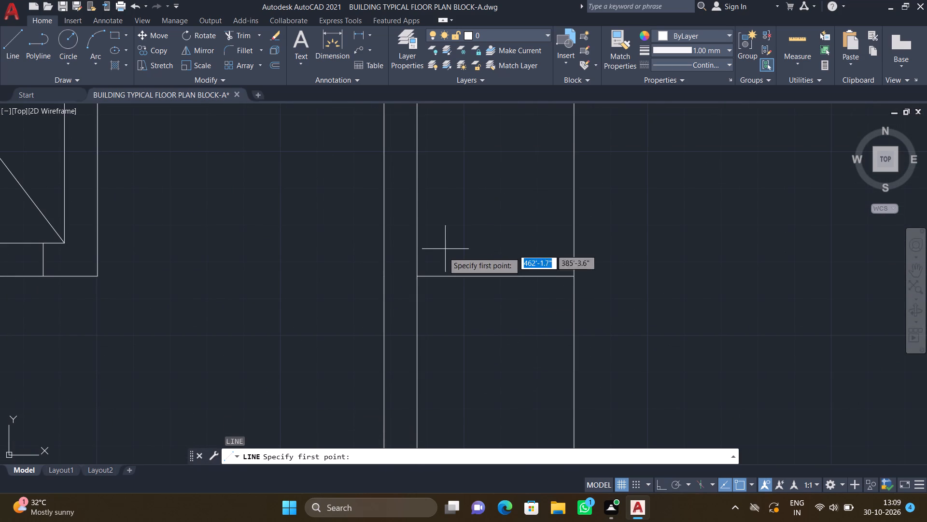
scroll(440, 290, "up", 2)
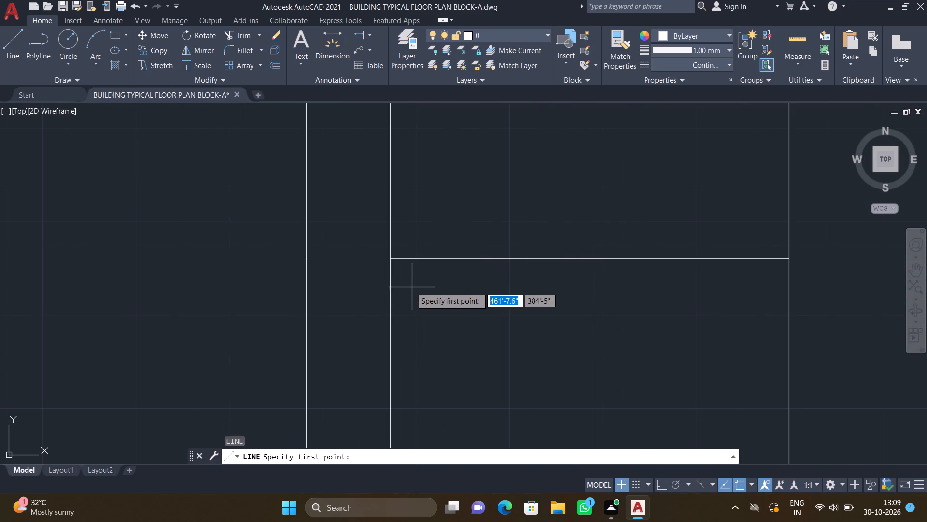
left_click(408, 284)
scroll(516, 280, "down", 1)
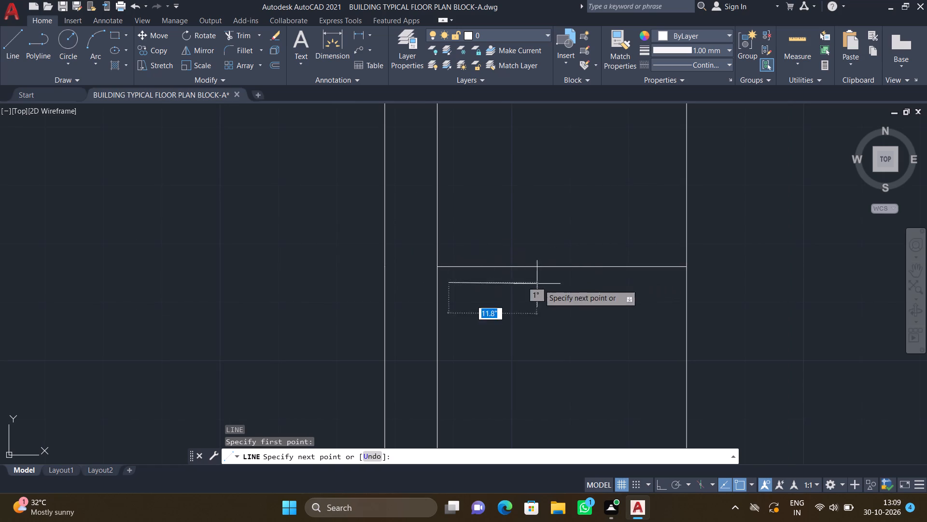
middle_click_drag(564, 283, 446, 281)
scroll(534, 277, "up", 2)
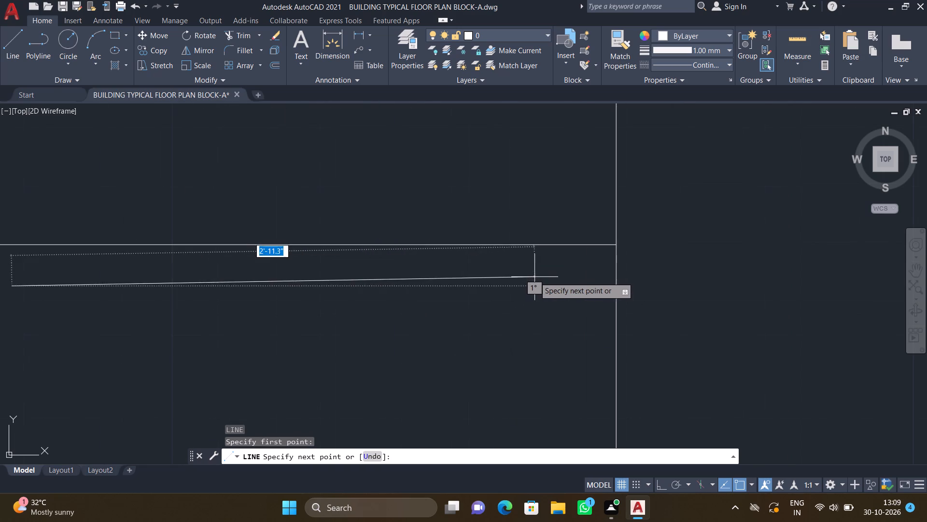
double_click(593, 265)
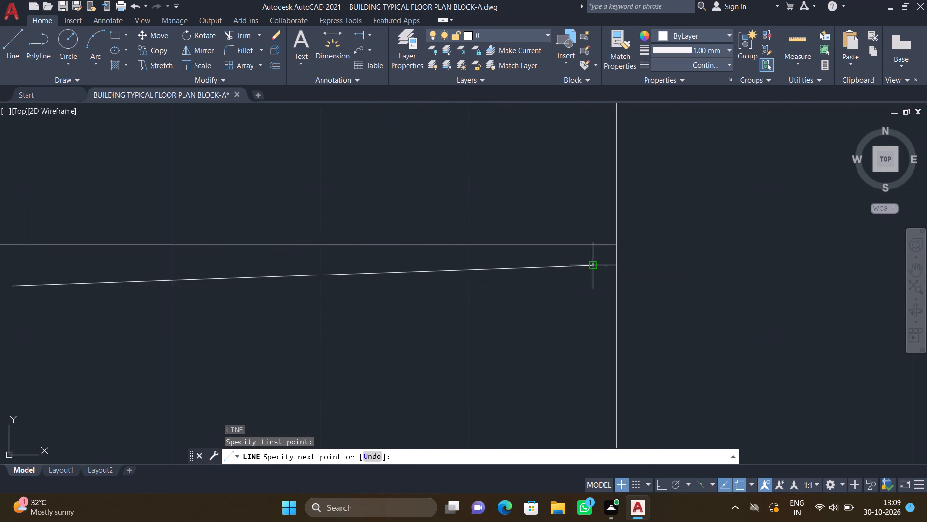
key("Return")
With Ortho on, copy the slanted line straight down as an 18-item array spaced about 5.5", filling the lower left room's wardrobe box.
scroll(549, 292, "down", 3)
middle_click_drag(461, 315, 462, 271)
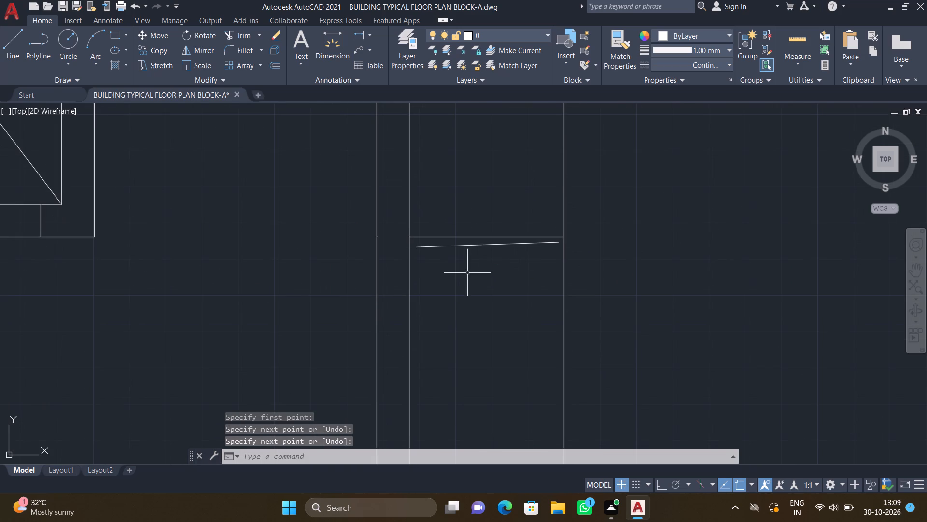
type("co")
key("Return")
key("F8")
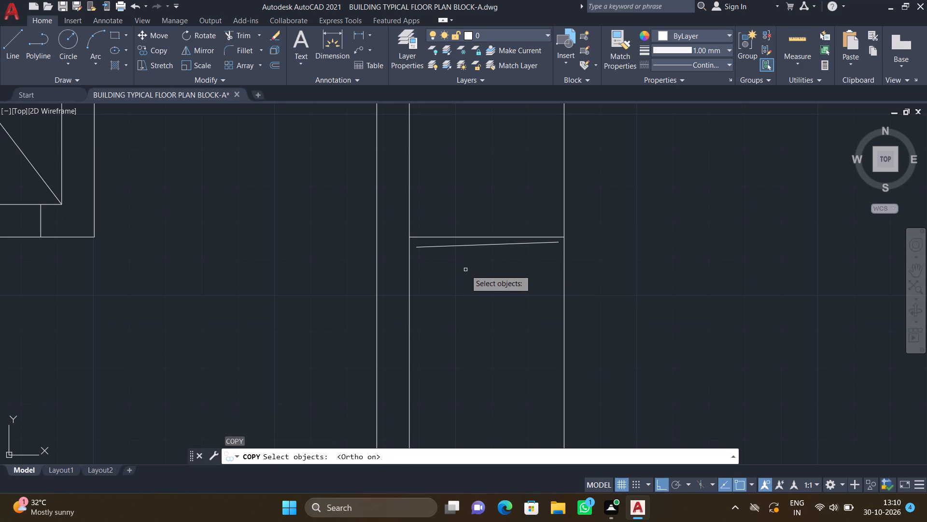
left_click(496, 245)
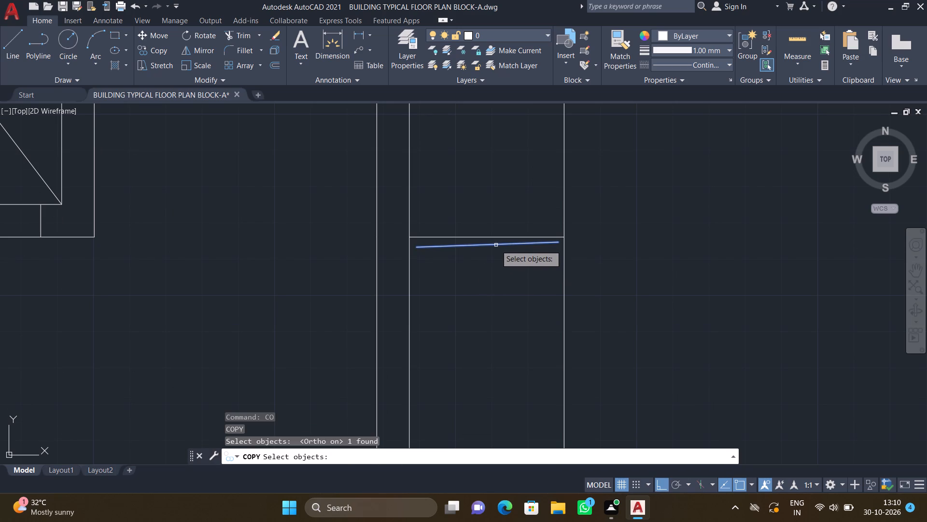
key("Return")
scroll(493, 308, "down", 1)
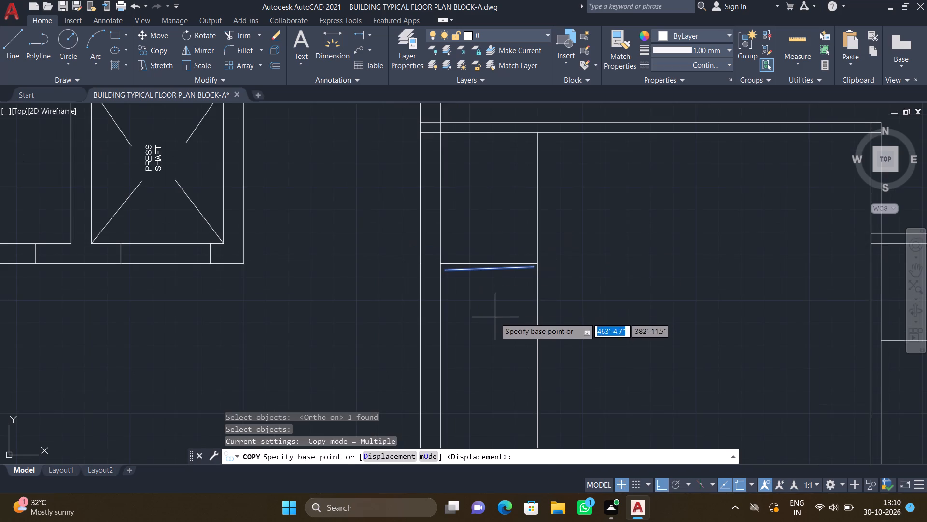
middle_click_drag(479, 301, 441, 219)
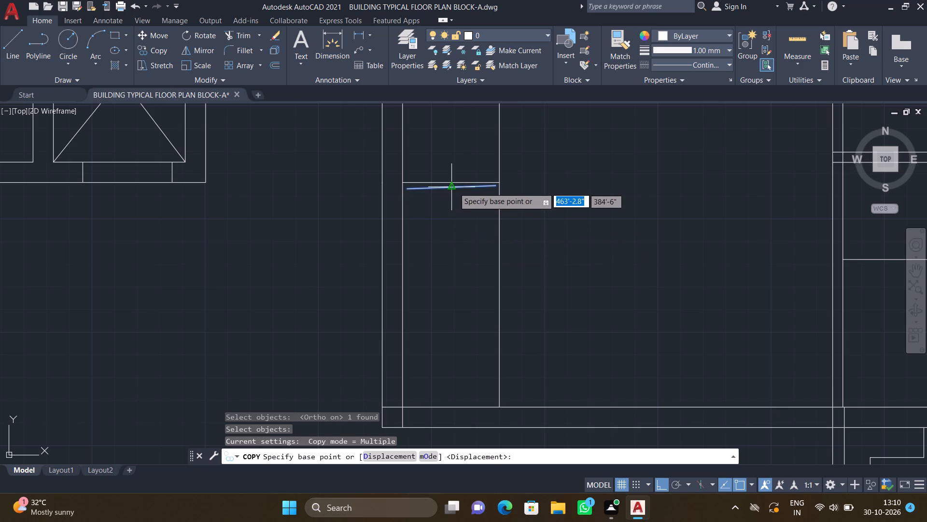
left_click_drag(454, 188, 456, 192)
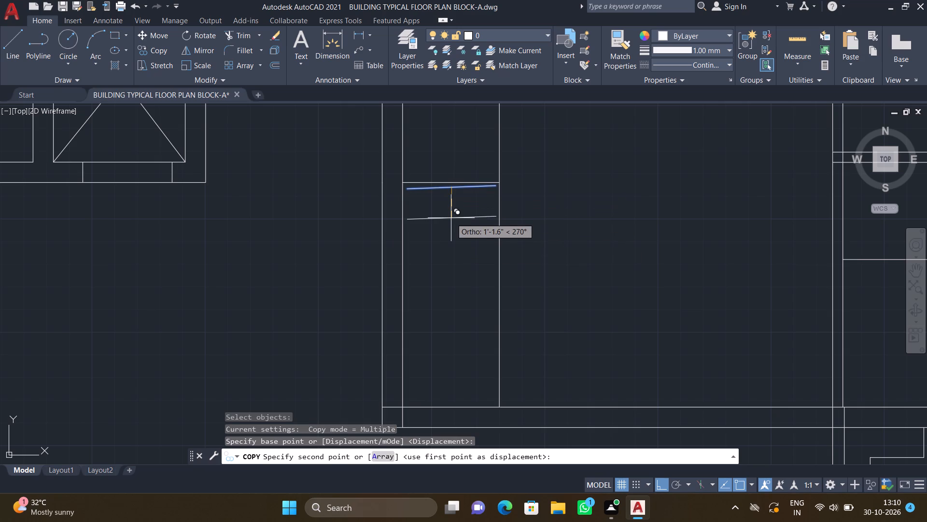
key("a")
key("Return")
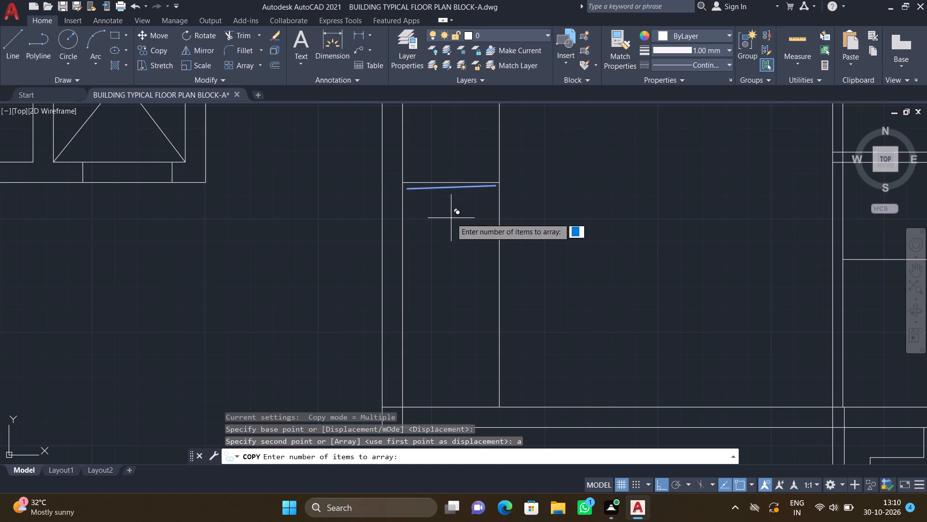
type("18")
key("Return")
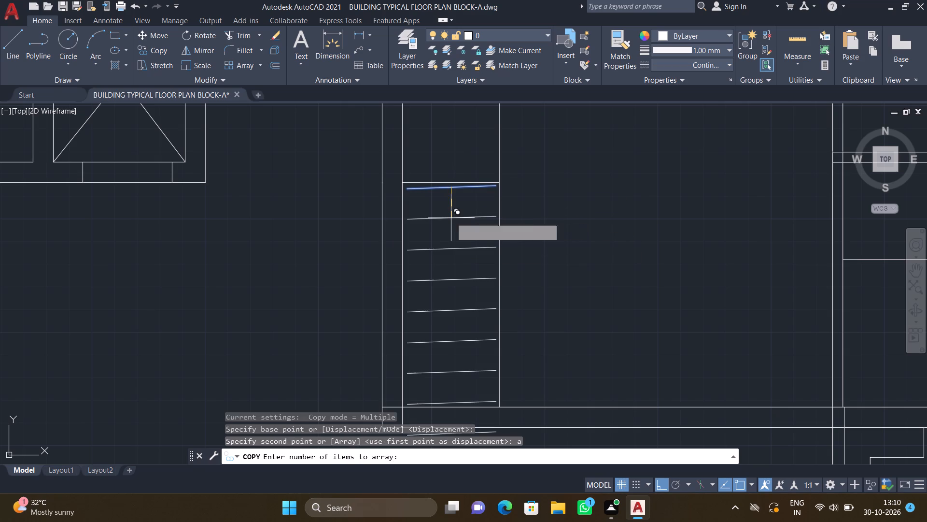
scroll(446, 215, "down", 1)
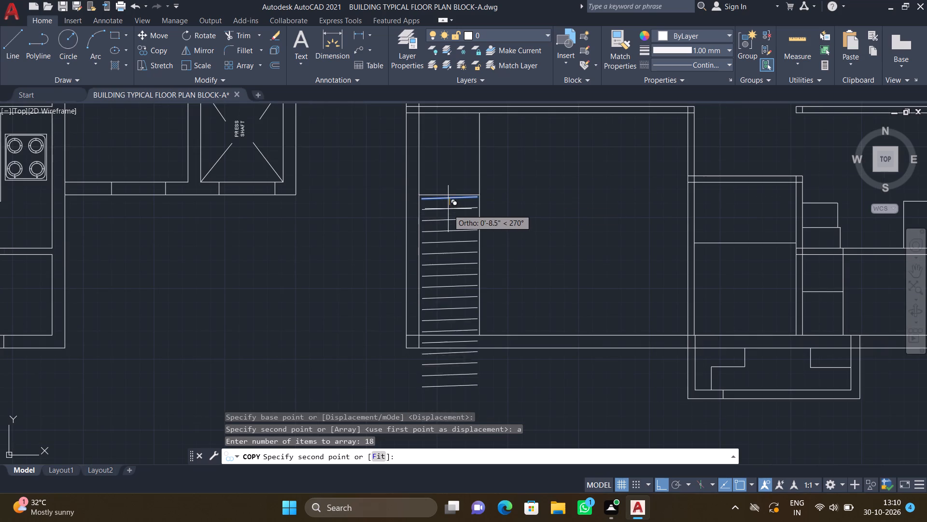
scroll(449, 205, "up", 1)
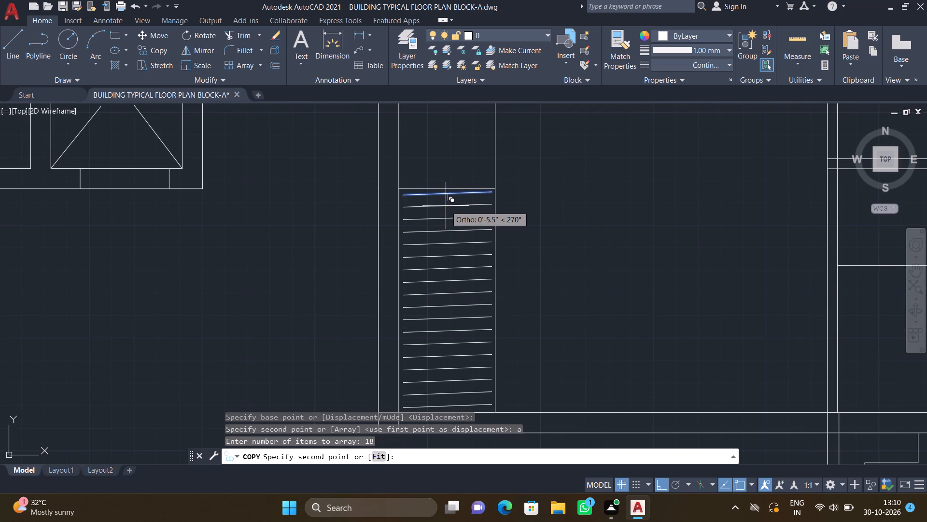
left_click(446, 206)
key("Return")
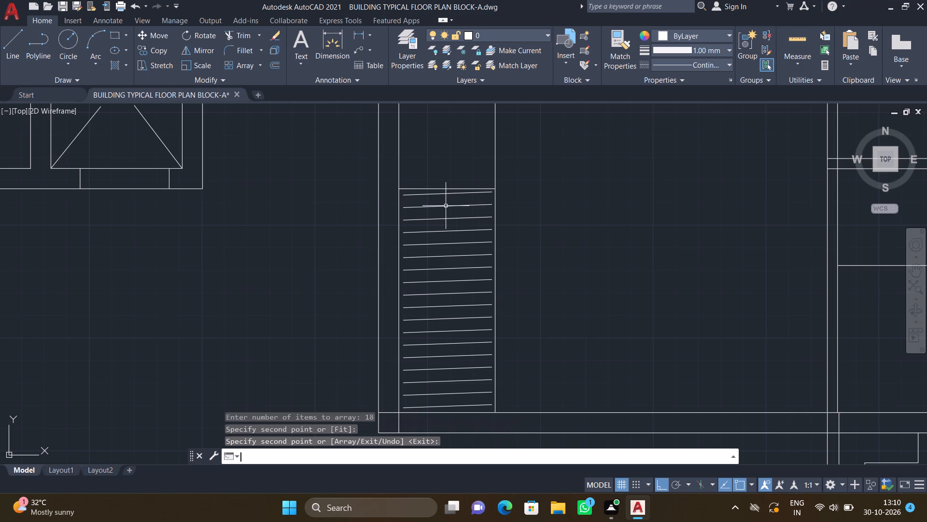
Draw a vertical line about 8' long through the middle of the slanted lines, from just below the box's top edge to just above the bottom wall.
key("l")
key("Return")
scroll(456, 198, "up", 1)
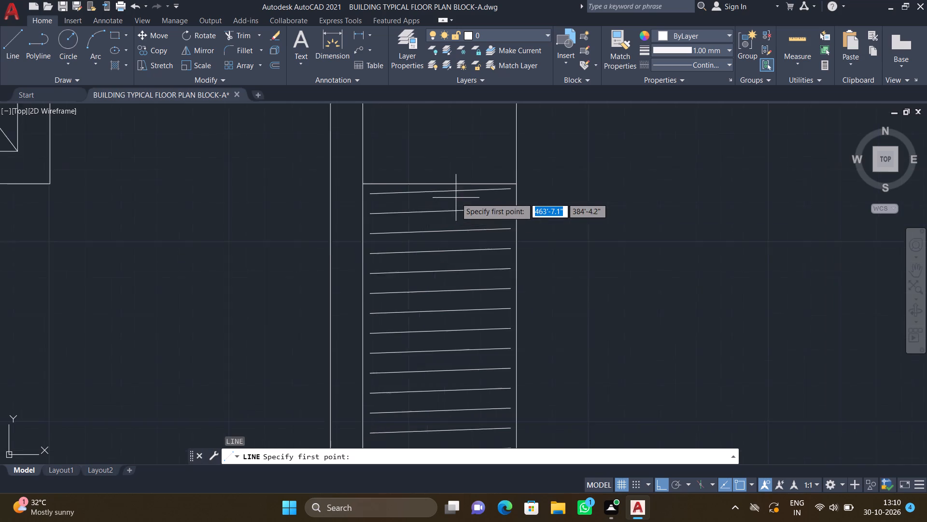
scroll(456, 198, "up", 1)
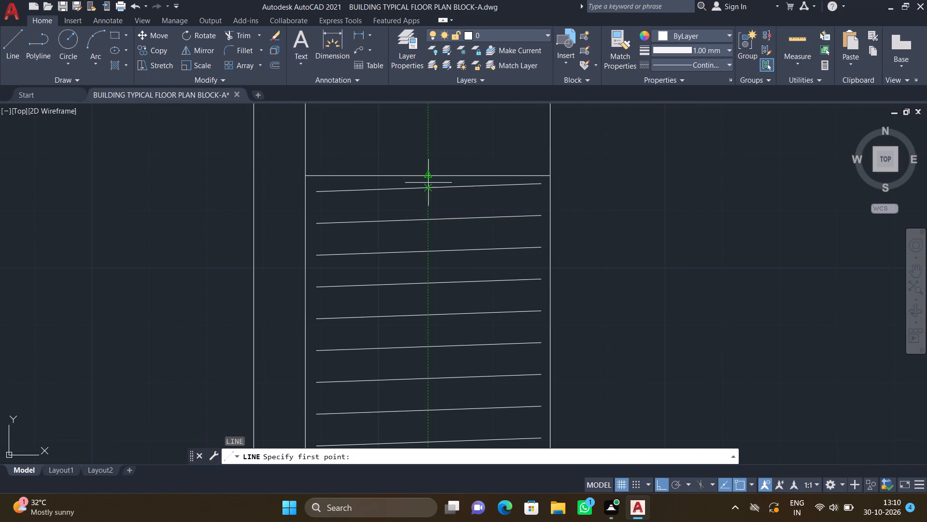
scroll(427, 183, "up", 1)
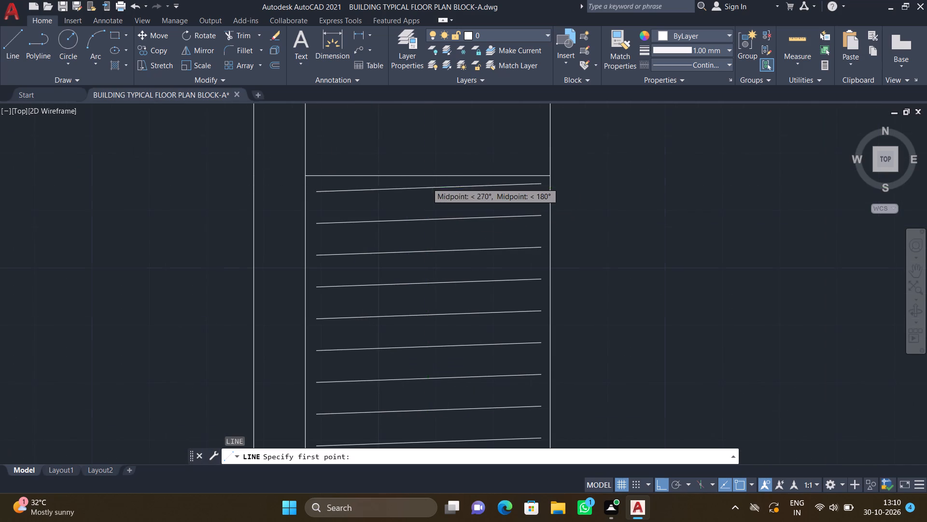
scroll(427, 183, "up", 1)
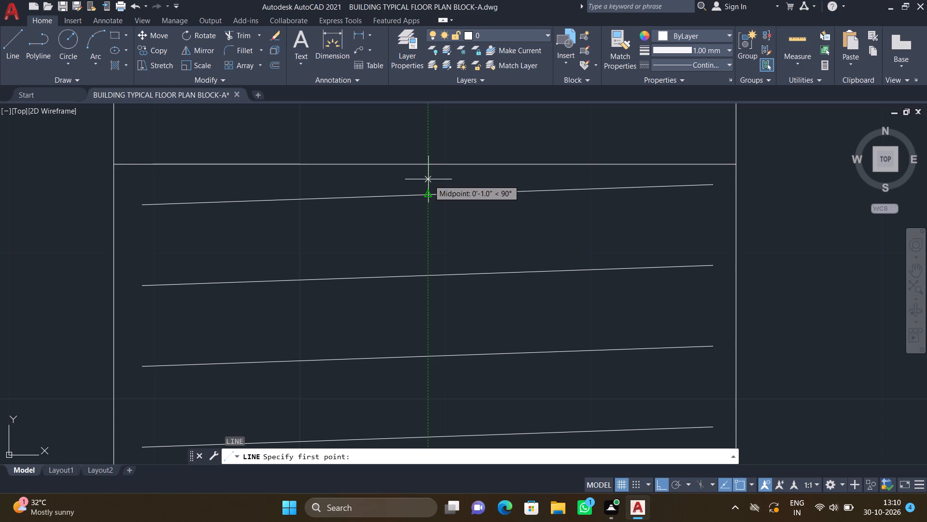
left_click_drag(428, 179, 429, 185)
scroll(433, 254, "down", 3)
middle_click_drag(417, 339, 419, 278)
scroll(419, 275, "down", 2)
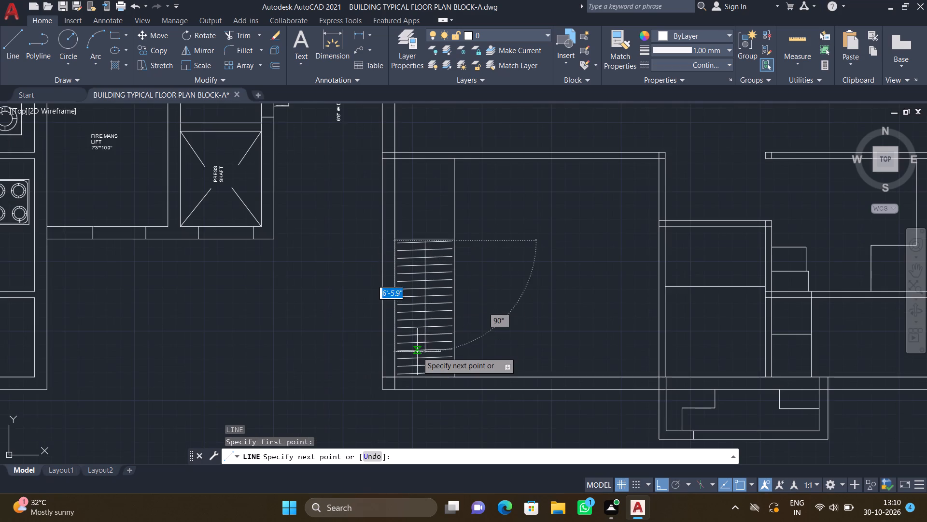
scroll(420, 376, "down", 1)
scroll(420, 376, "up", 5)
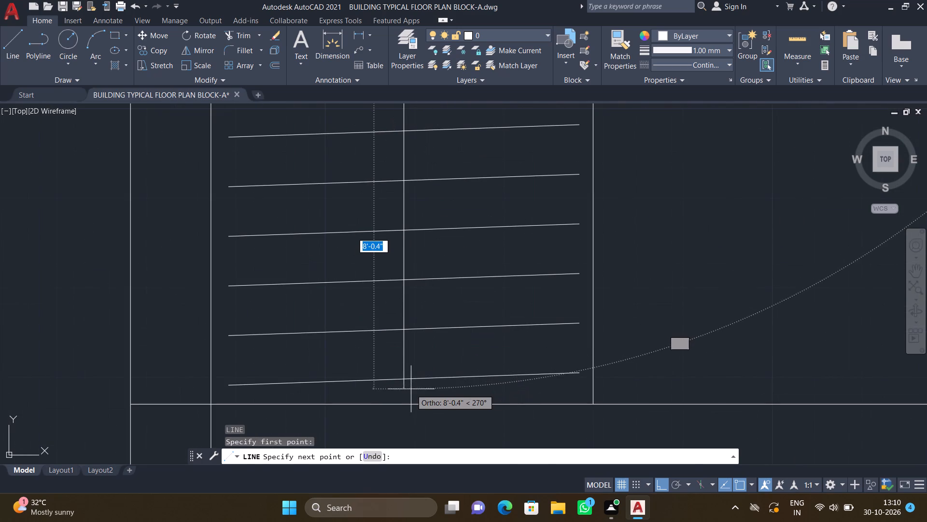
left_click(406, 393)
key("Return")
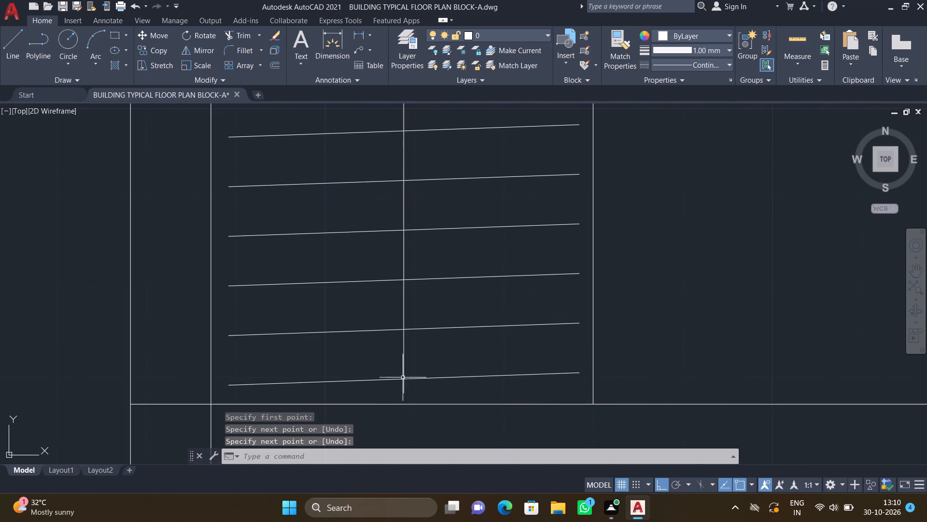
With Ortho off, copy the long horizontal window symbol from the loose symbols into the top wall of the unfinished unit's upper left room.
scroll(426, 345, "down", 2)
scroll(528, 284, "down", 4)
scroll(573, 252, "down", 2)
middle_click_drag(592, 238, 588, 242)
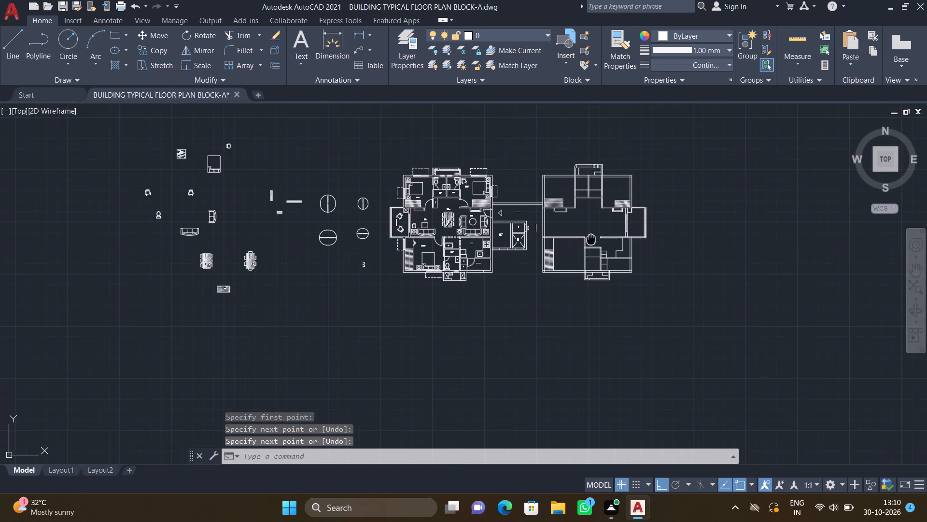
middle_click_drag(588, 242, 497, 325)
scroll(470, 287, "up", 2)
scroll(368, 304, "down", 3)
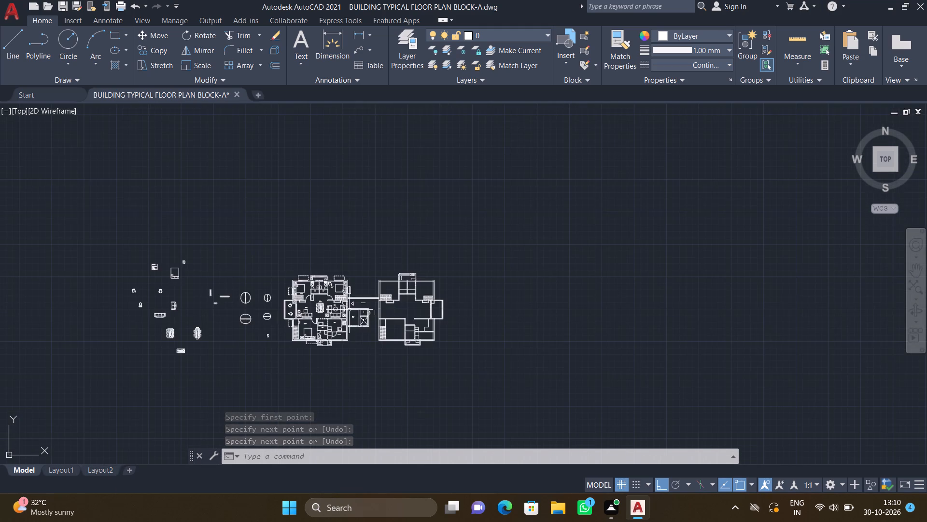
middle_click_drag(243, 329, 411, 264)
scroll(403, 236, "up", 3)
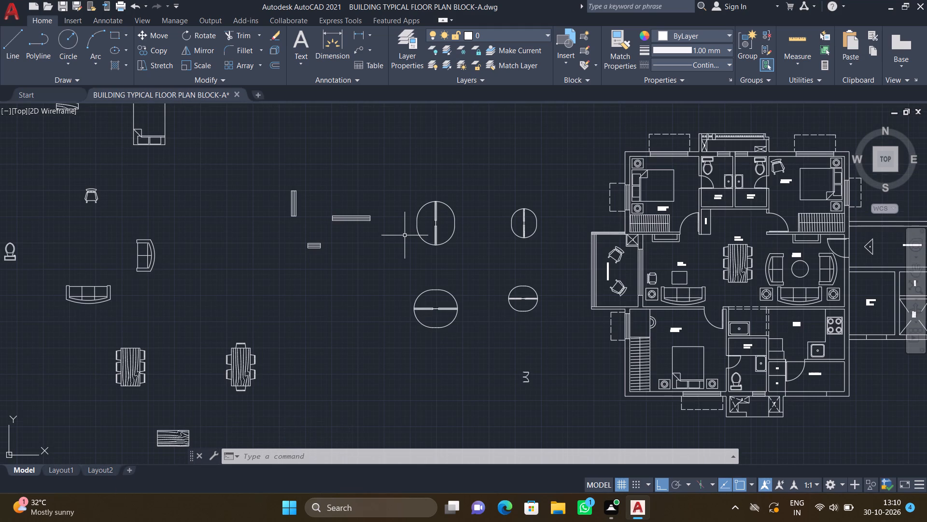
type("co")
key("Return")
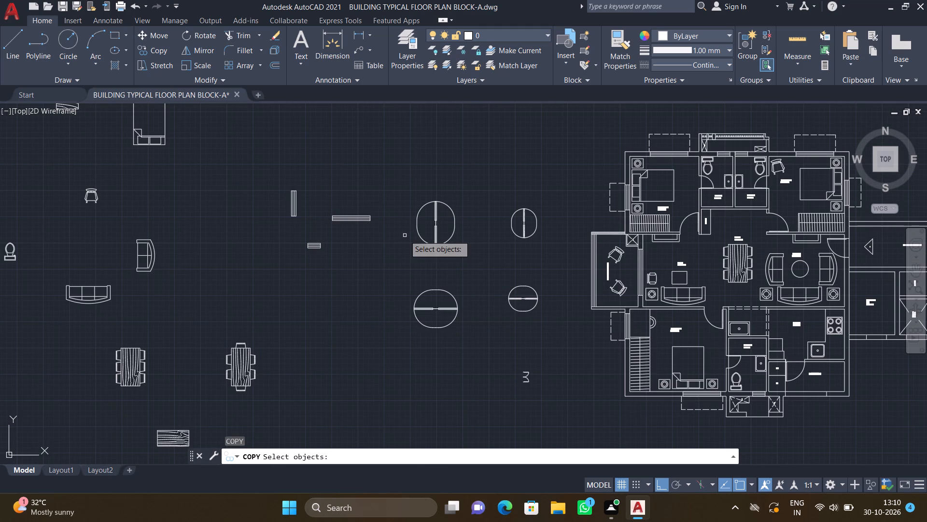
scroll(384, 222, "up", 1)
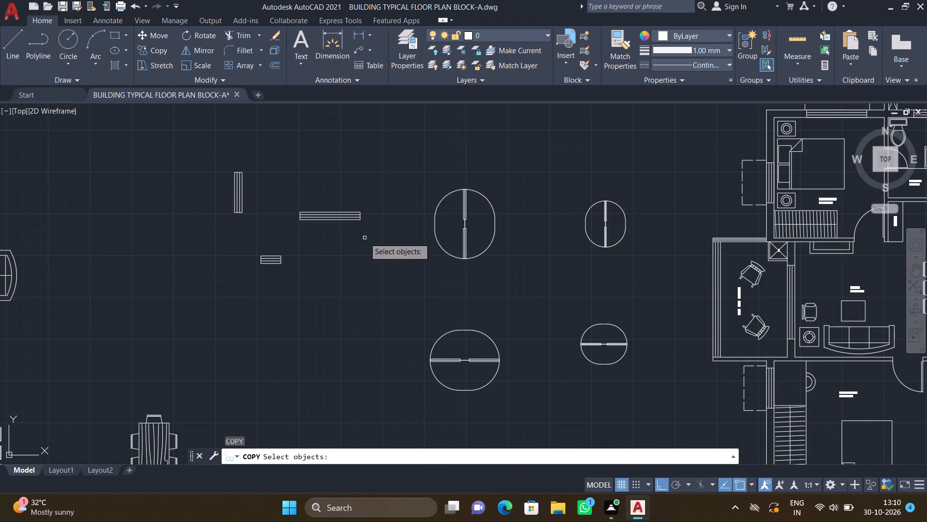
left_click(367, 236)
left_click(275, 199)
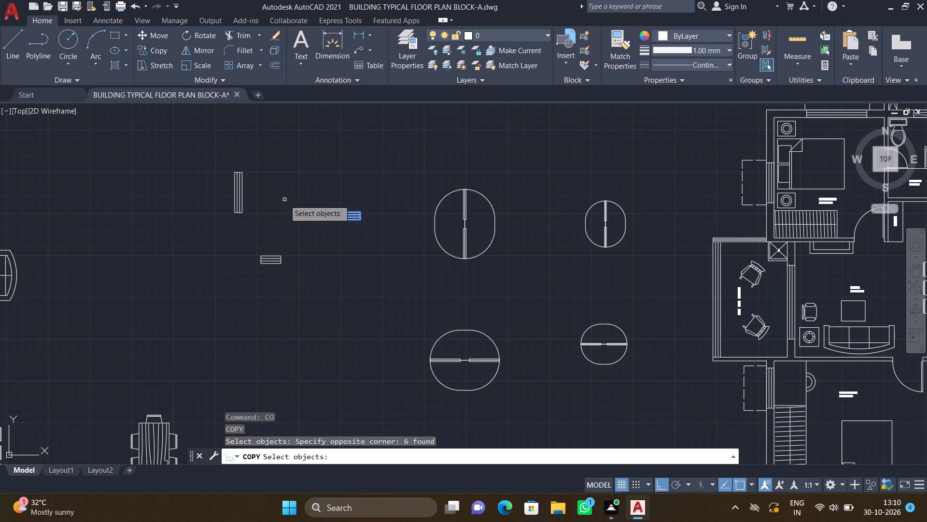
key("Return")
scroll(316, 220, "up", 2)
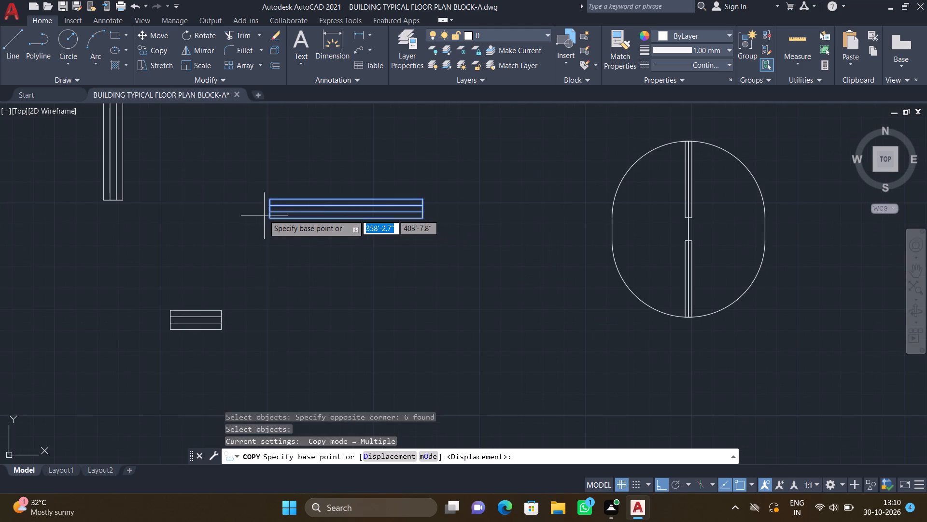
left_click(270, 200)
scroll(456, 290, "down", 3)
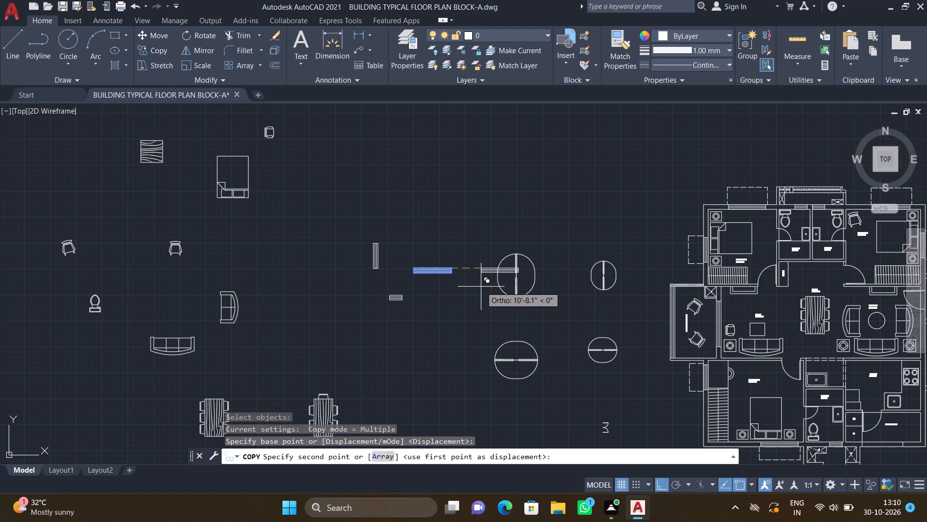
key("F8")
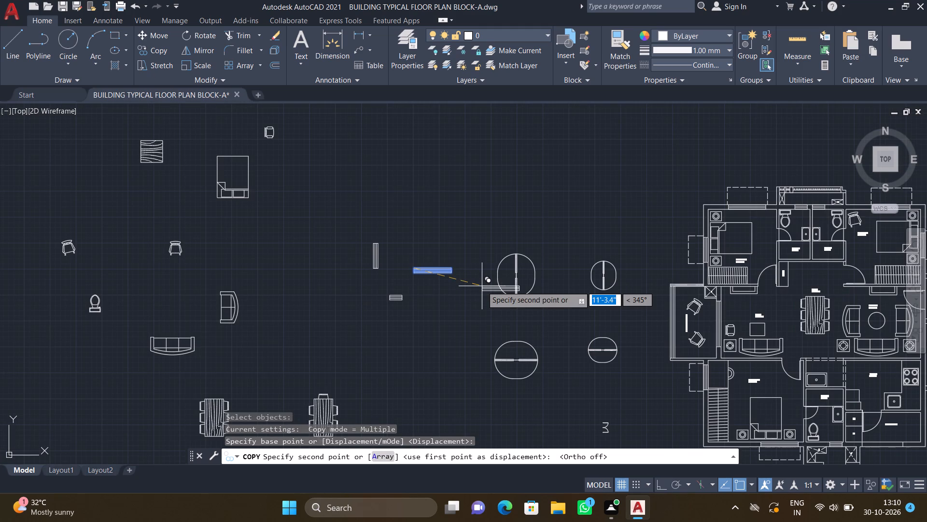
scroll(486, 283, "down", 3)
middle_click_drag(509, 318, 365, 299)
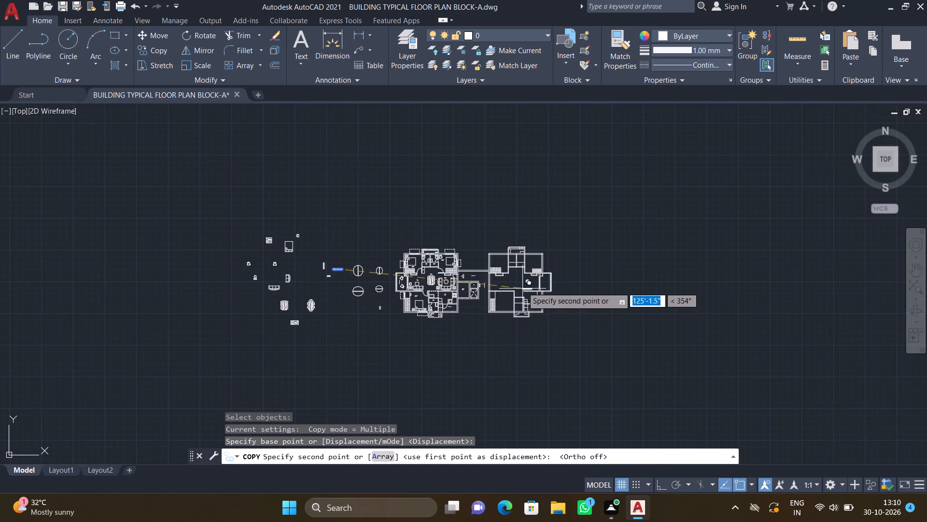
scroll(517, 276, "up", 3)
middle_click_drag(411, 215, 453, 276)
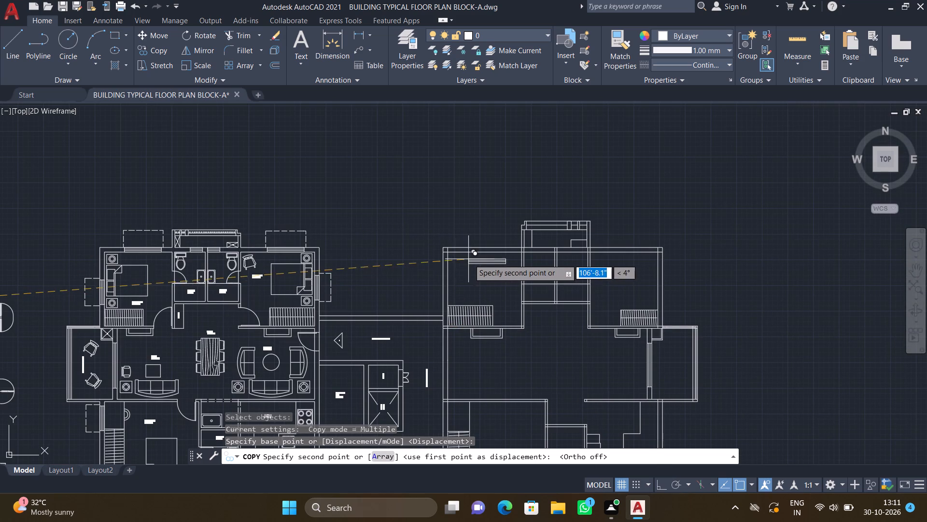
scroll(474, 259, "up", 1)
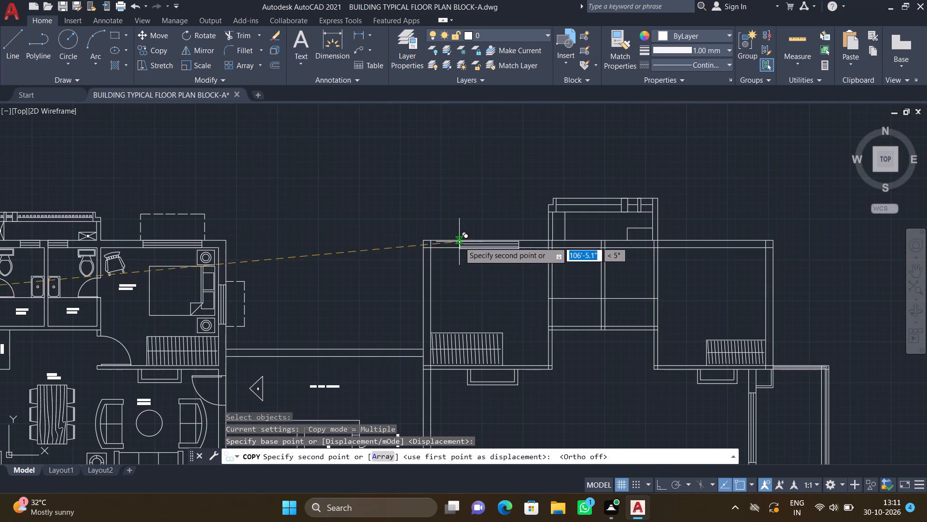
scroll(459, 242, "up", 4)
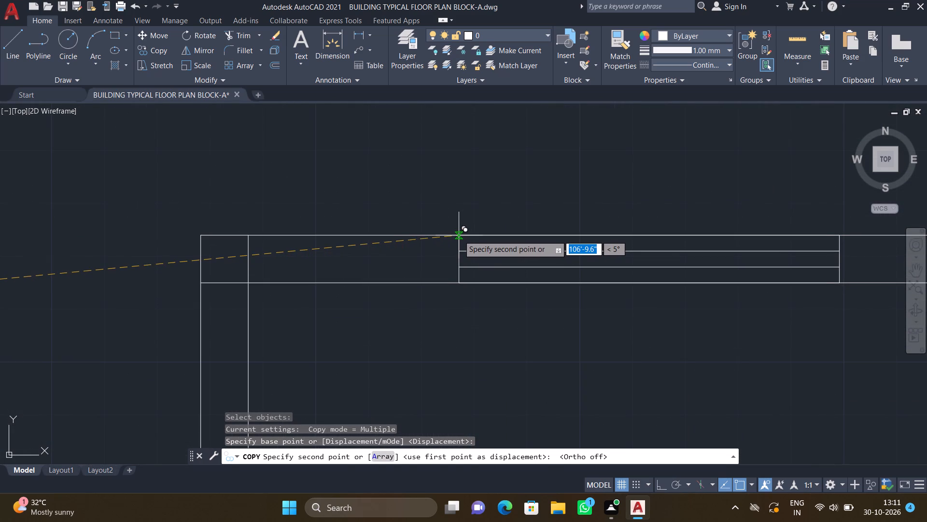
left_click(461, 235)
Place another copy of the long horizontal window symbol in the top wall of the unfinished unit's upper right room and finish copying.
scroll(550, 328, "down", 2)
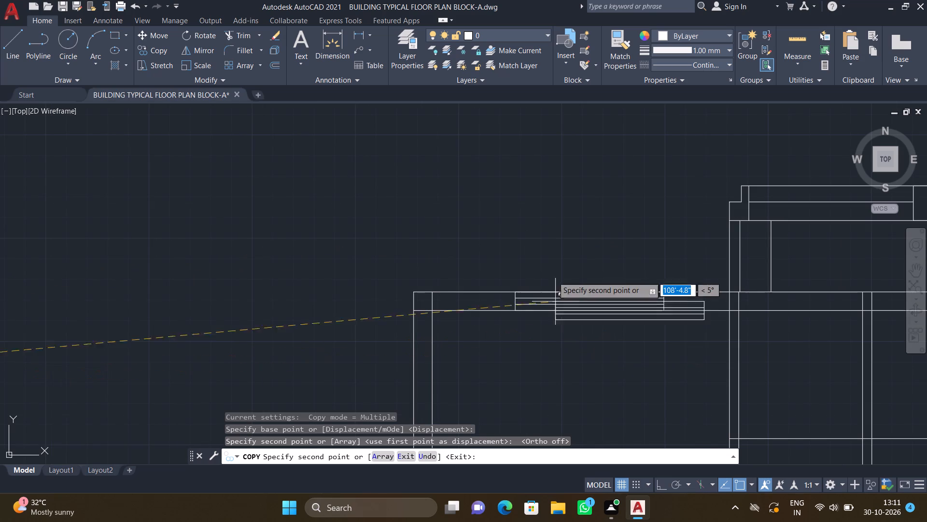
scroll(701, 288, "down", 4)
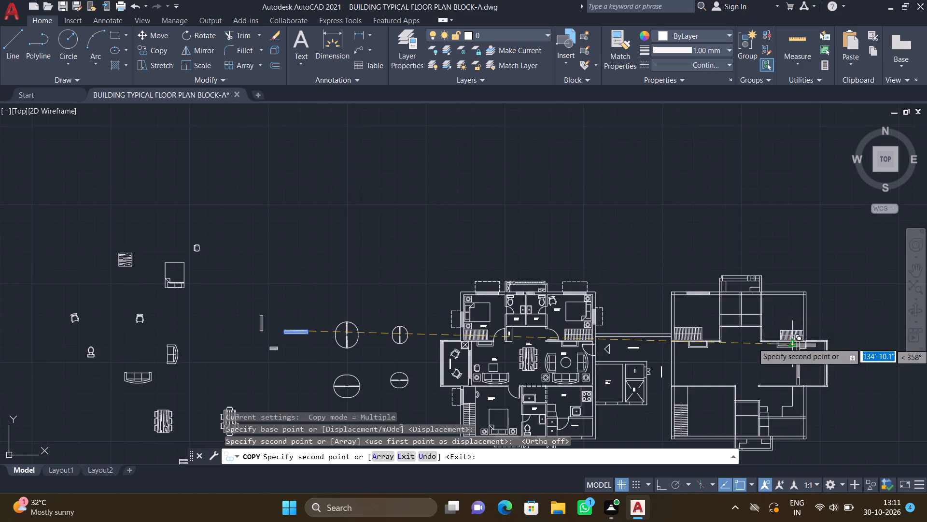
middle_click_drag(780, 340, 387, 226)
scroll(384, 178, "up", 2)
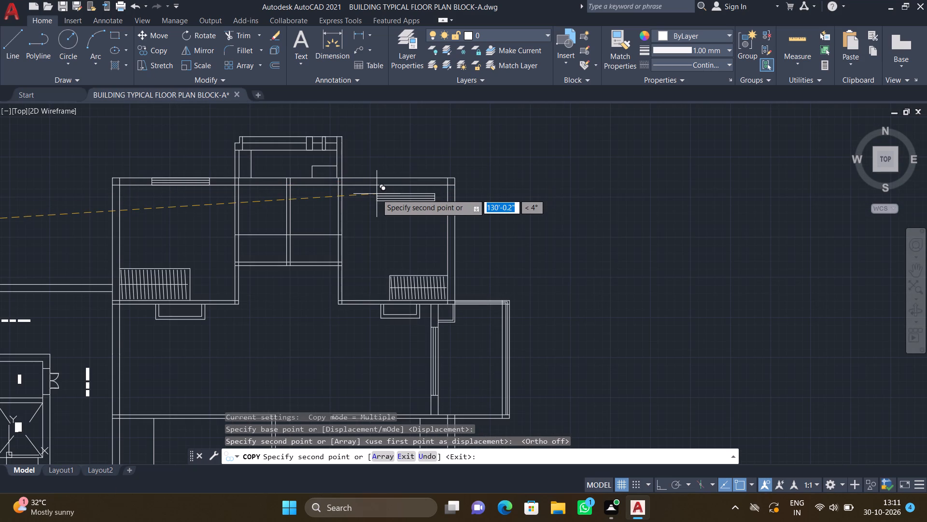
middle_click_drag(379, 195, 438, 213)
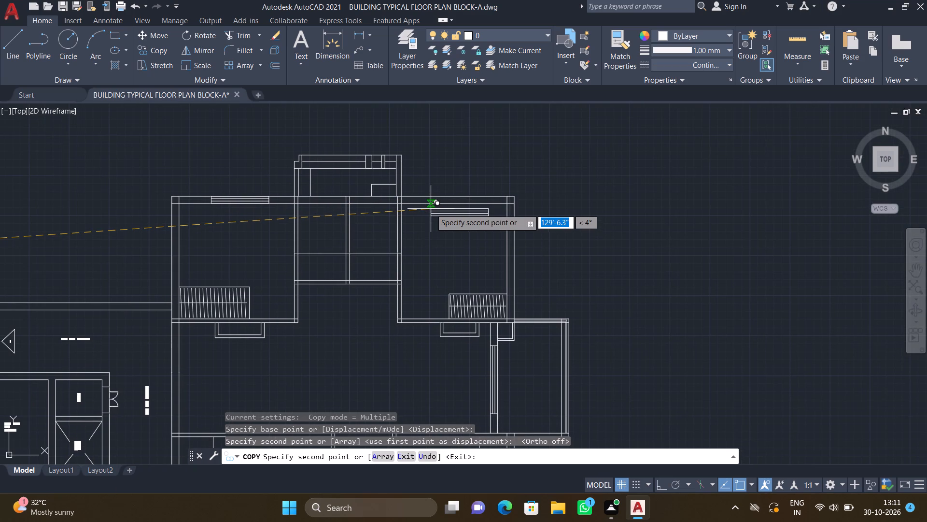
middle_click_drag(429, 207, 496, 222)
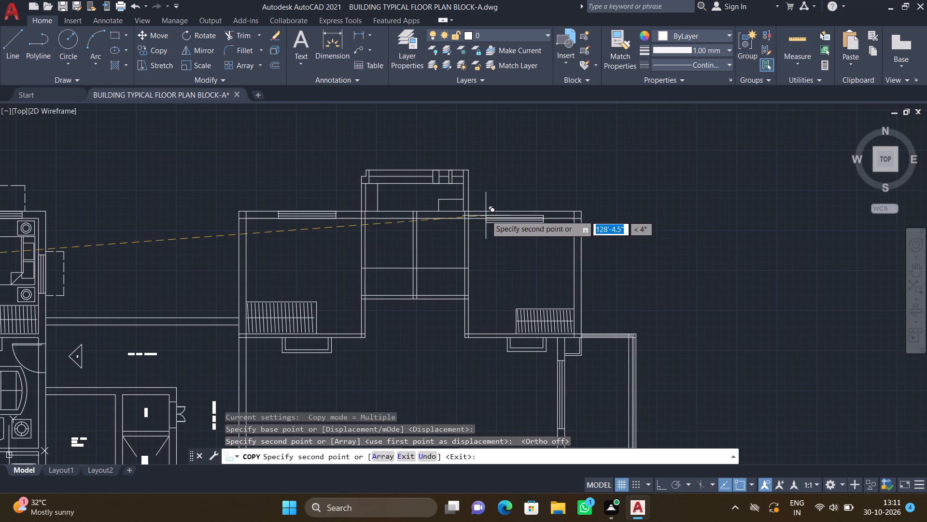
scroll(486, 215, "up", 2)
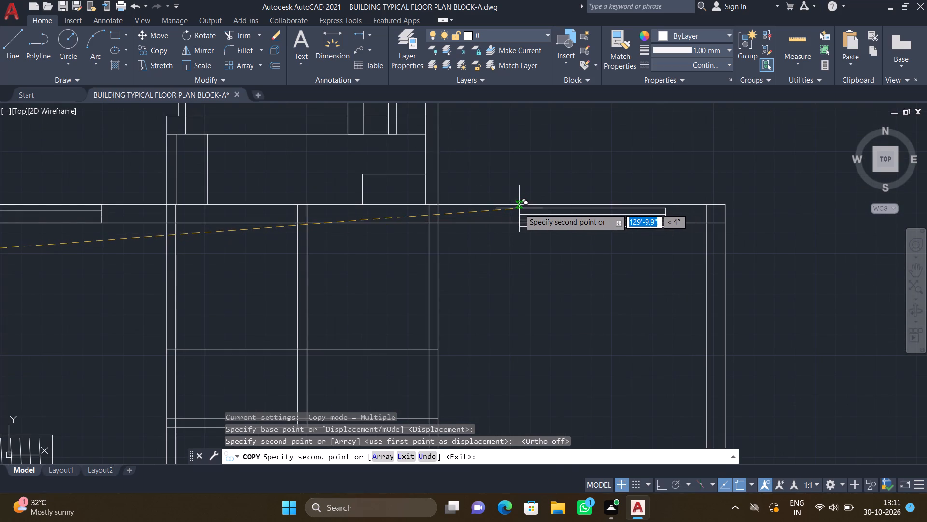
scroll(519, 208, "up", 4)
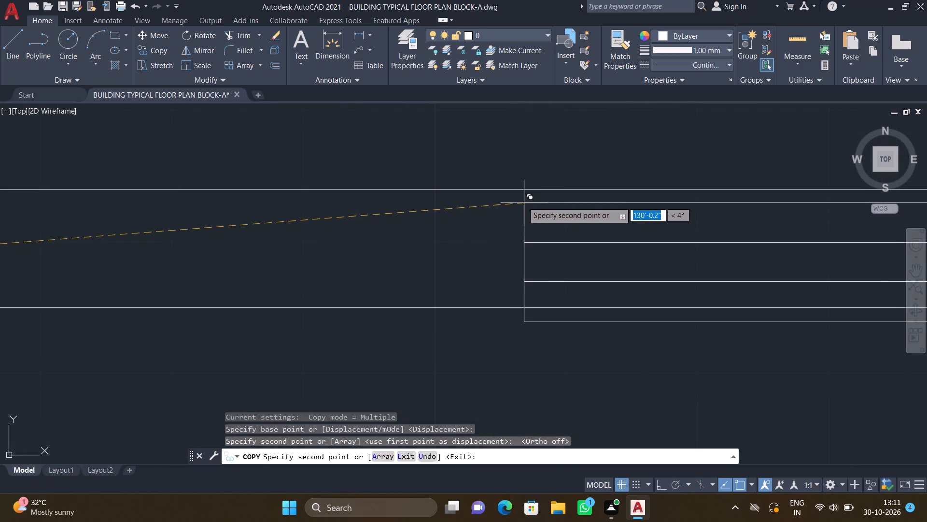
double_click(503, 190)
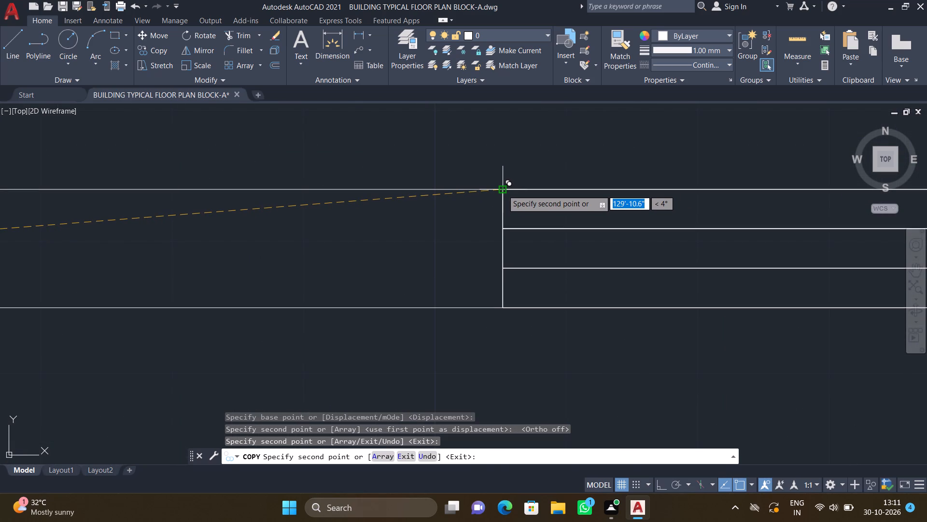
key("Return")
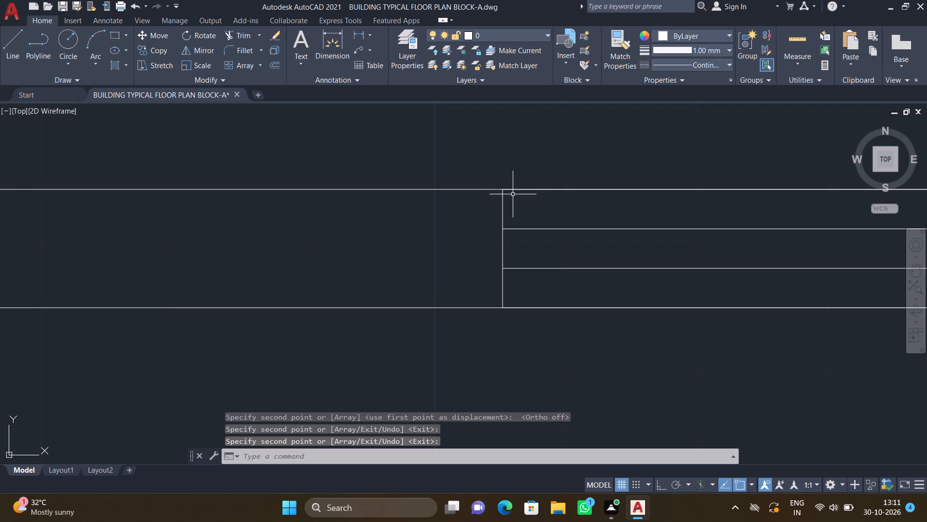
Copy the short horizontal window symbol from the loose symbols by its top-left corner into the top wall of the unfinished unit's upper middle-left compartment.
scroll(502, 252, "down", 4)
middle_click_drag(419, 285, 550, 225)
scroll(529, 234, "down", 1)
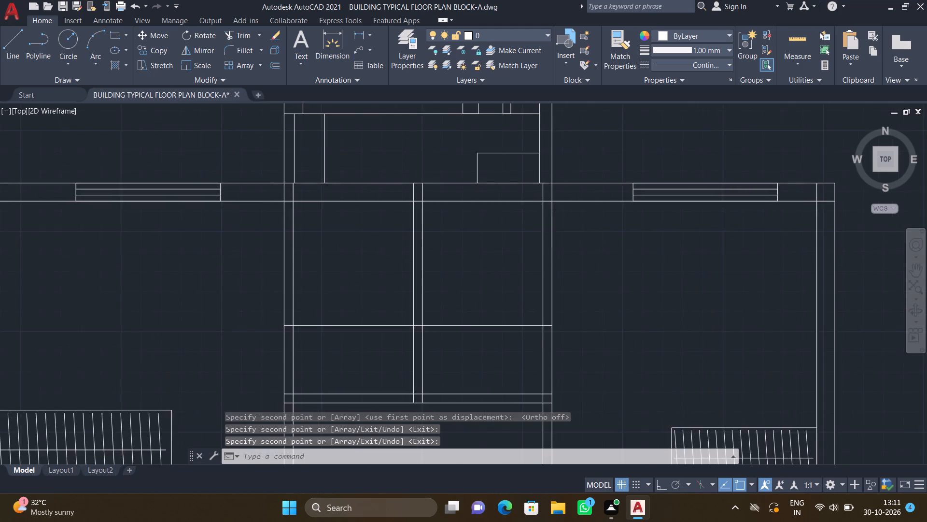
scroll(509, 247, "down", 1)
middle_click_drag(390, 319, 481, 289)
scroll(373, 288, "down", 3)
middle_click_drag(220, 329, 621, 378)
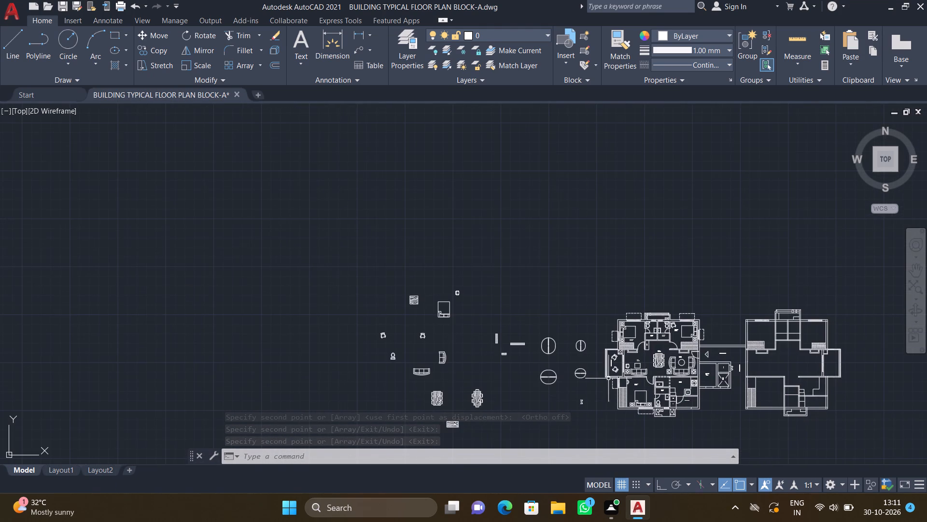
scroll(508, 364, "up", 5)
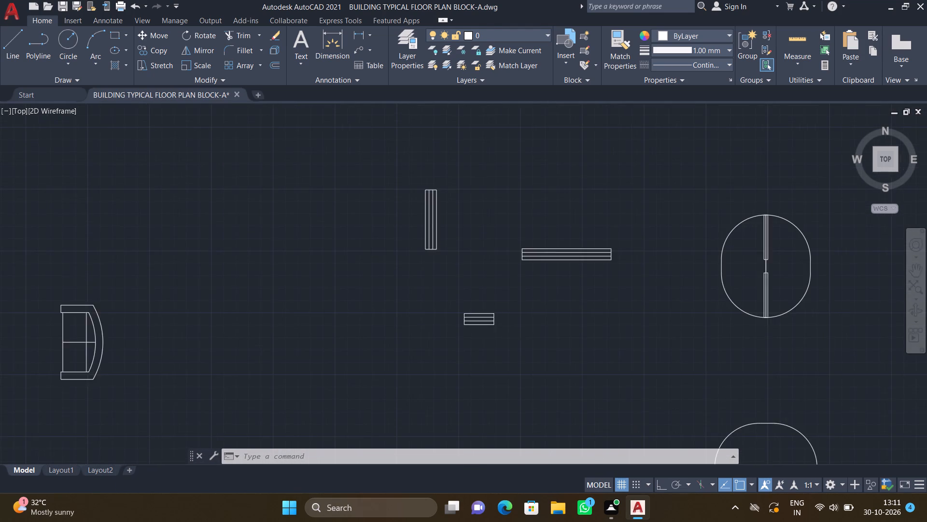
type("co")
key("Return")
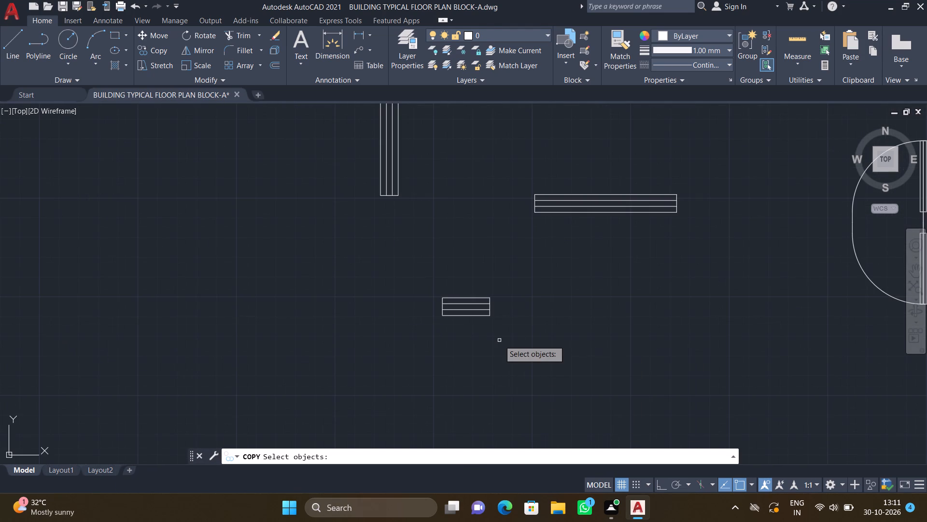
left_click_drag(517, 339, 506, 333)
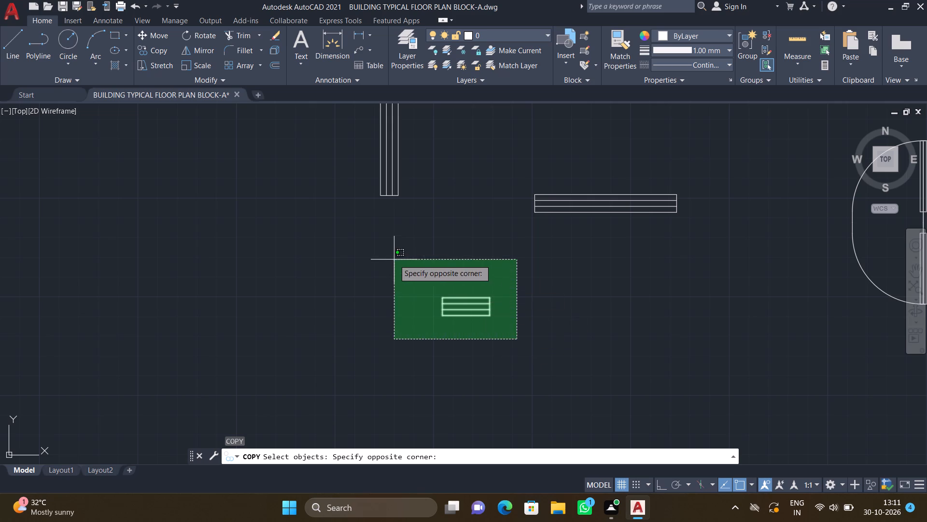
left_click(394, 260)
key("Return")
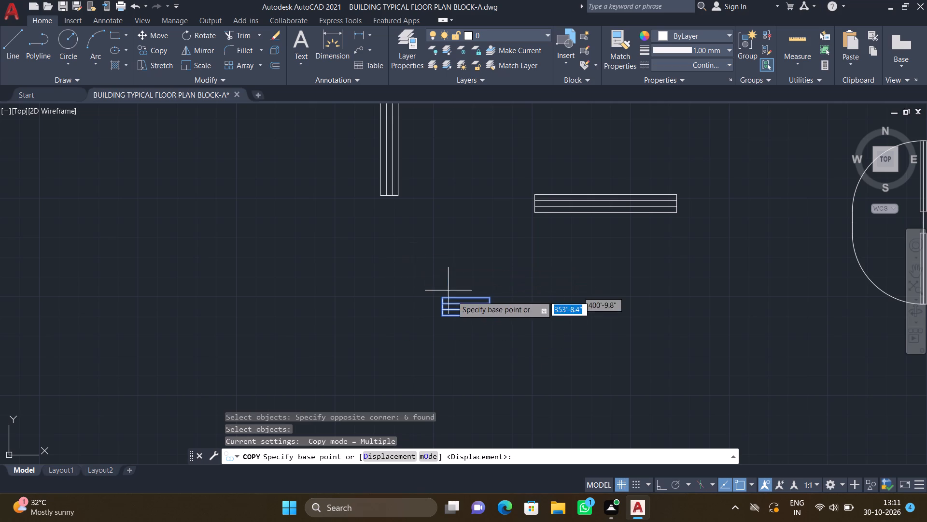
scroll(452, 299, "up", 3)
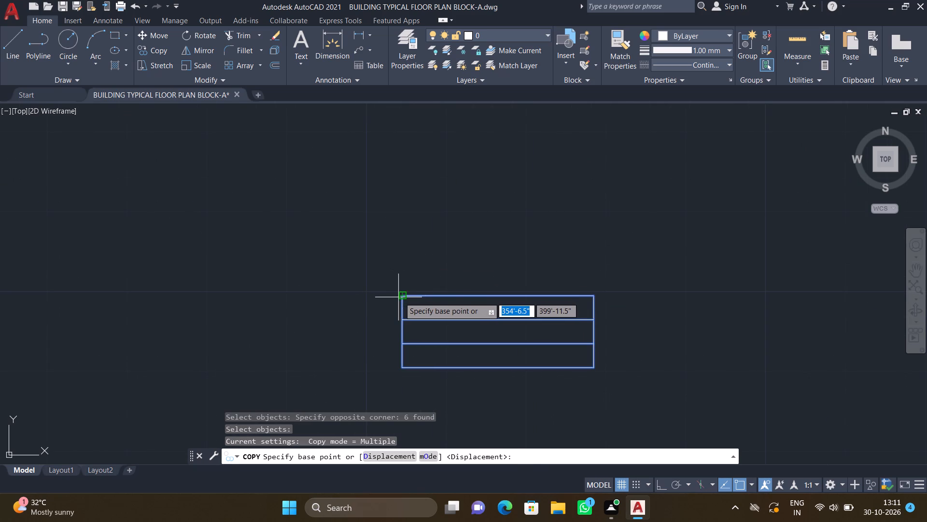
left_click(401, 297)
scroll(544, 355, "down", 3)
scroll(629, 327, "down", 3)
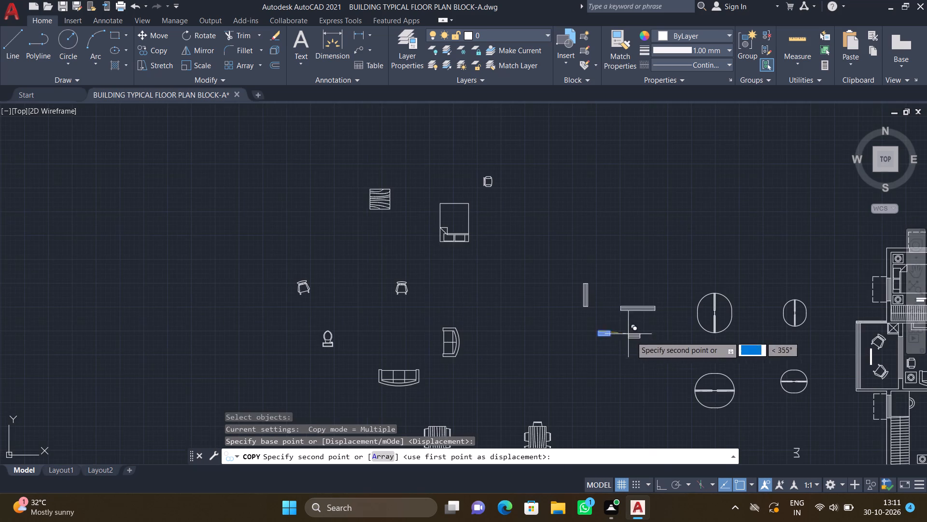
middle_click_drag(626, 349, 378, 344)
scroll(398, 344, "down", 1)
middle_click_drag(605, 343, 281, 339)
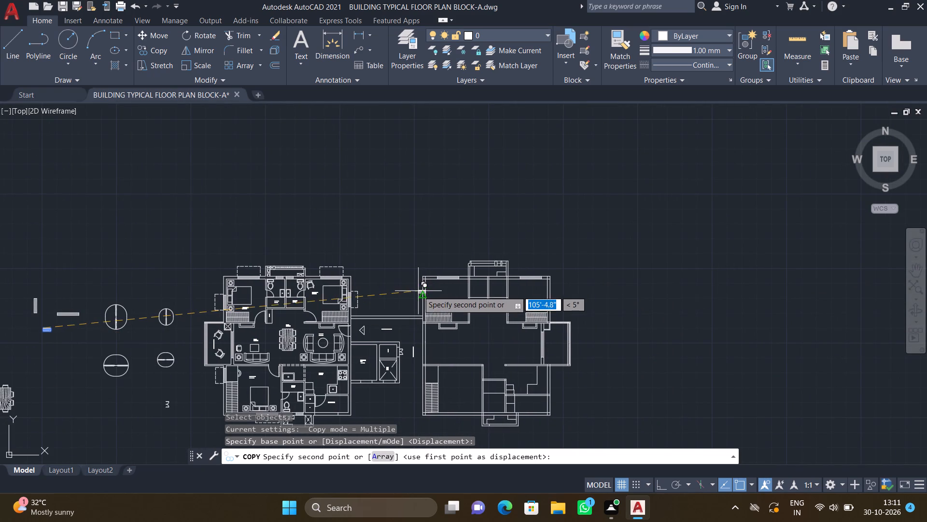
scroll(466, 293, "up", 2)
scroll(509, 260, "up", 3)
middle_click_drag(480, 261, 472, 265)
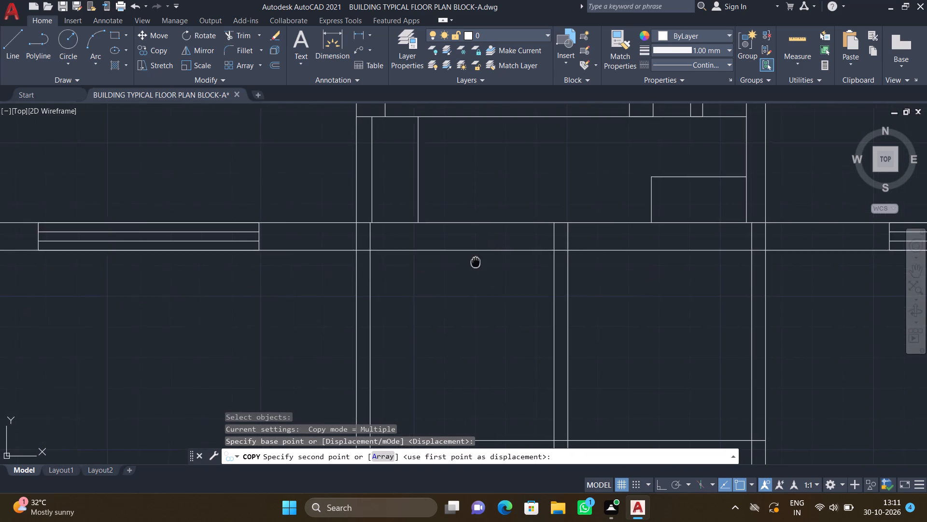
middle_click_drag(472, 265, 445, 308)
scroll(422, 274, "up", 1)
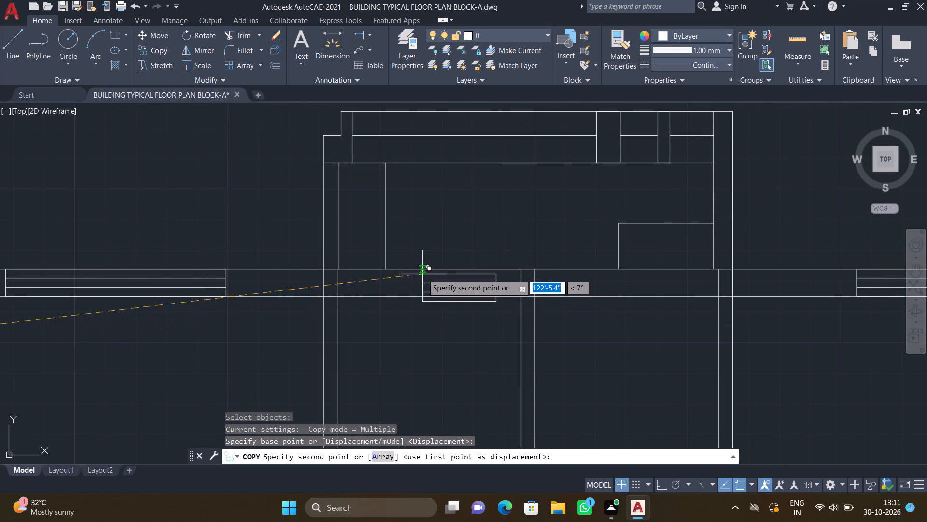
scroll(422, 274, "up", 1)
left_click(429, 260)
Place a second short window copy in the top wall of the adjacent middle-right compartment, starting at the central partition's right face.
scroll(546, 328, "down", 2)
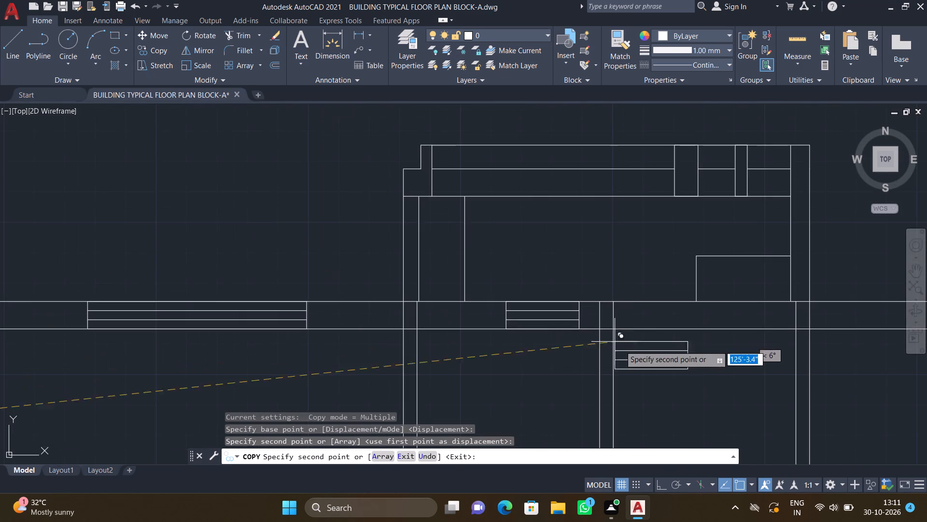
middle_click_drag(590, 342, 449, 341)
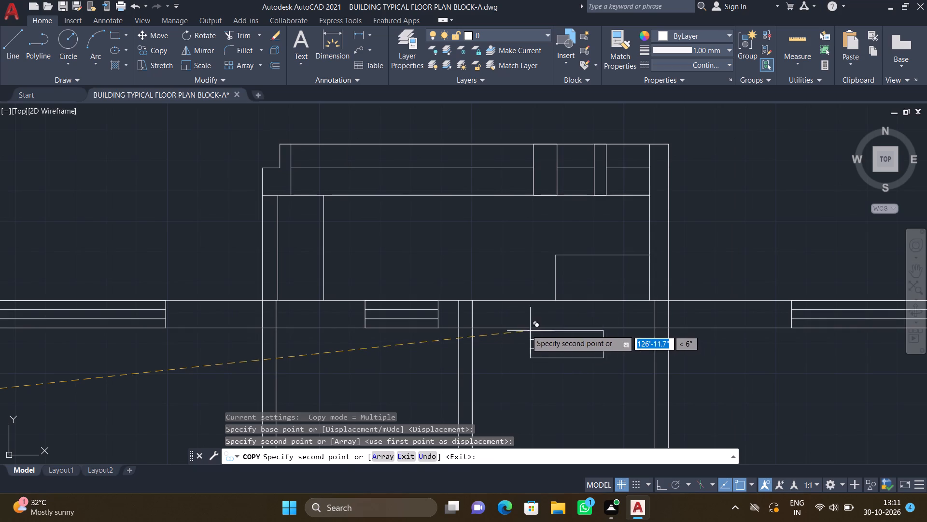
scroll(483, 307, "up", 4)
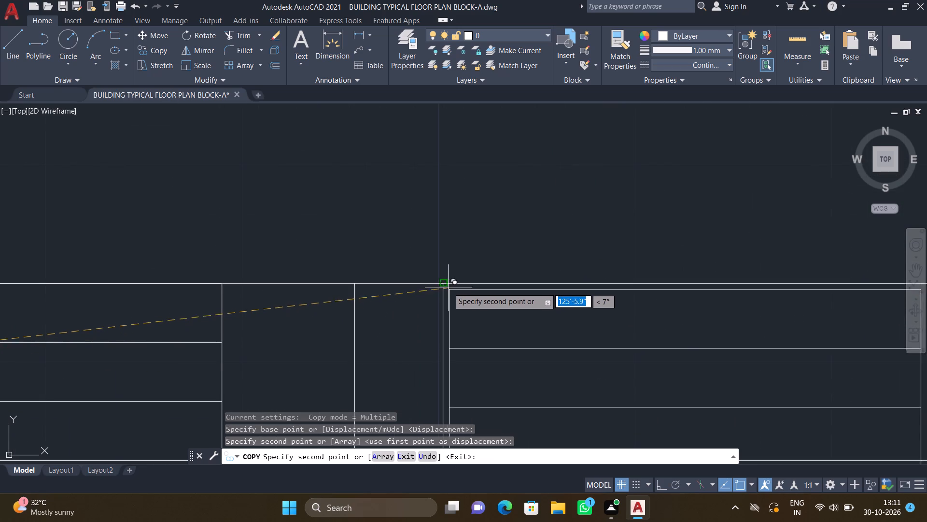
left_click(445, 283)
Place a third short window copy in the bottom wall of the lower middle compartment, near its right wall, and finish copying.
scroll(490, 330, "down", 3)
middle_click_drag(443, 379, 450, 236)
scroll(451, 237, "down", 4)
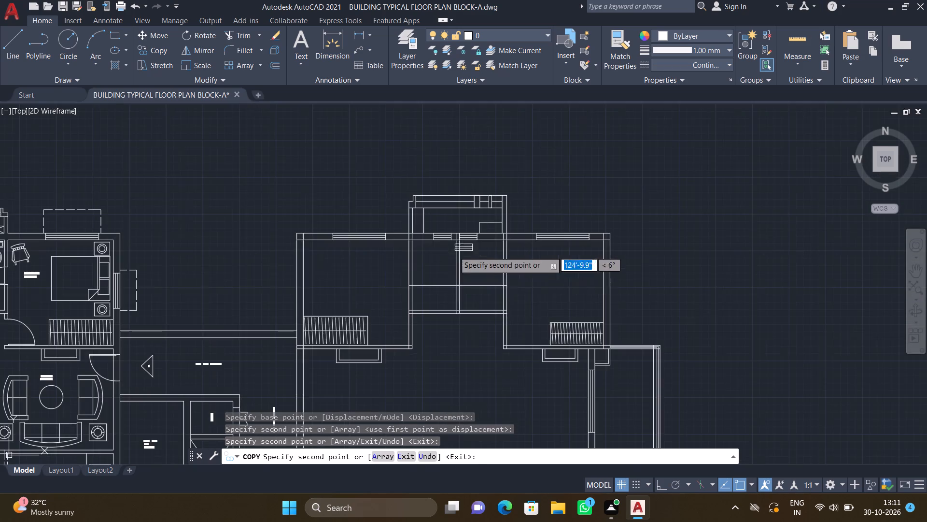
middle_click_drag(377, 336, 445, 242)
middle_click_drag(427, 346, 438, 269)
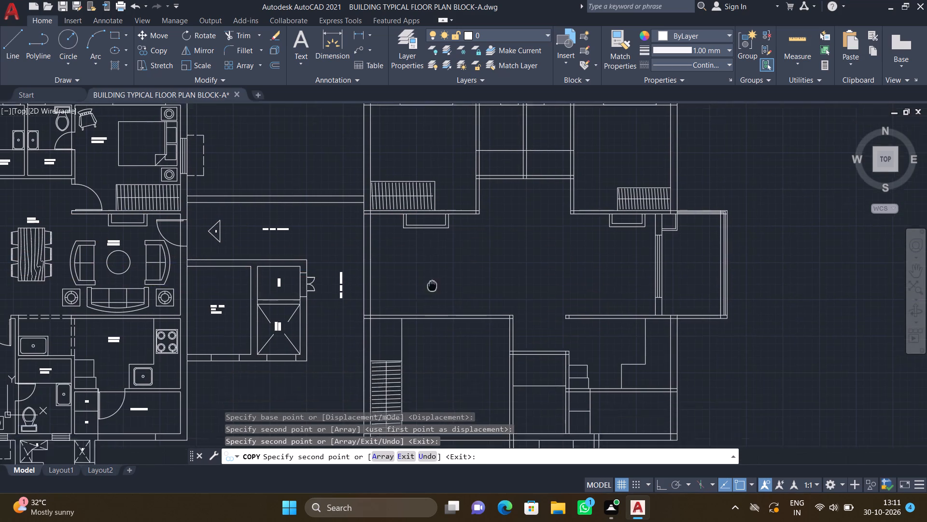
middle_click_drag(438, 269, 457, 225)
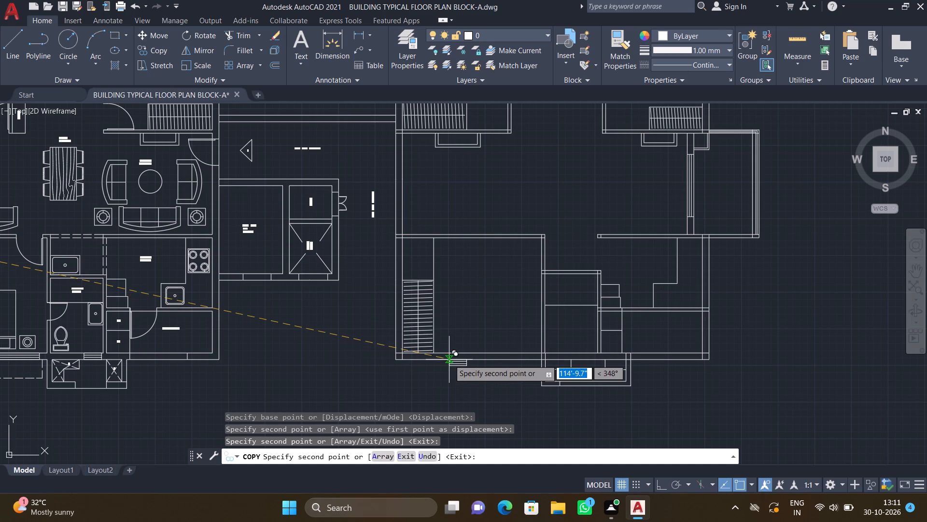
scroll(453, 358, "up", 1)
middle_click_drag(493, 354, 423, 356)
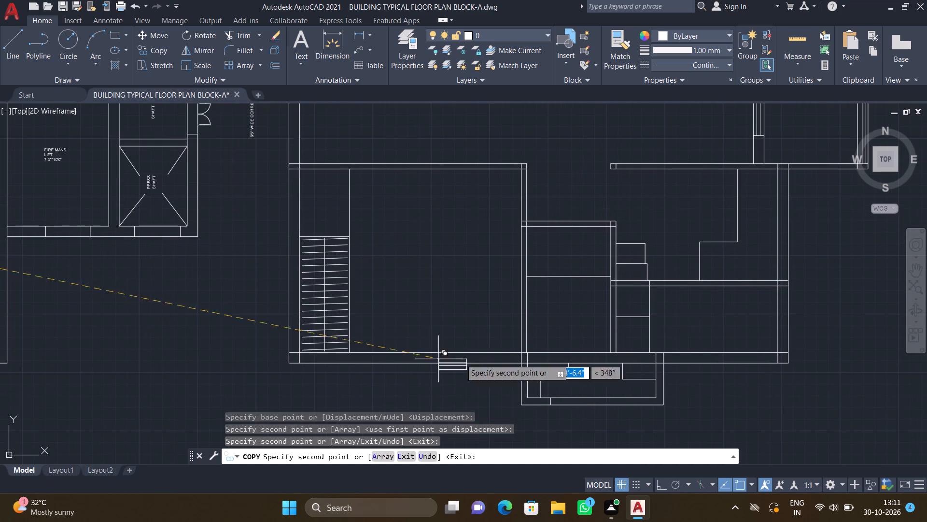
middle_click_drag(586, 362, 504, 335)
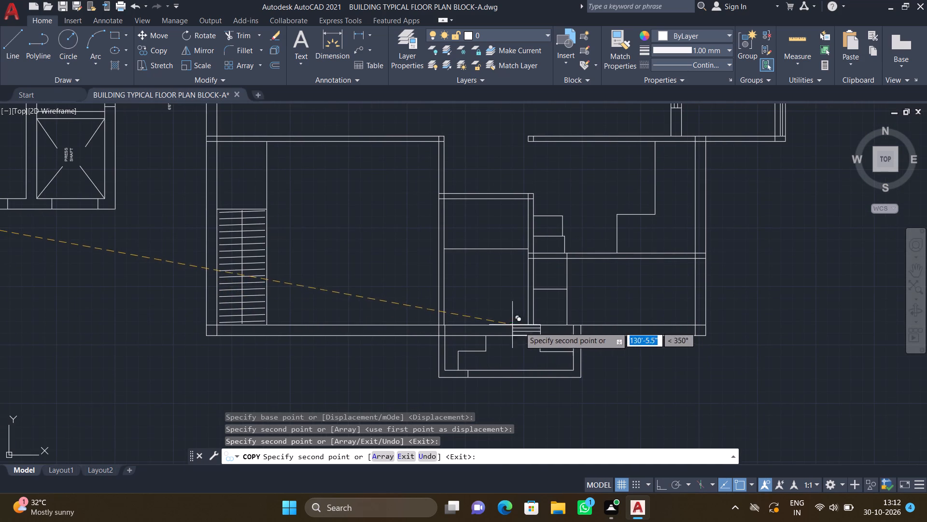
scroll(507, 320, "up", 3)
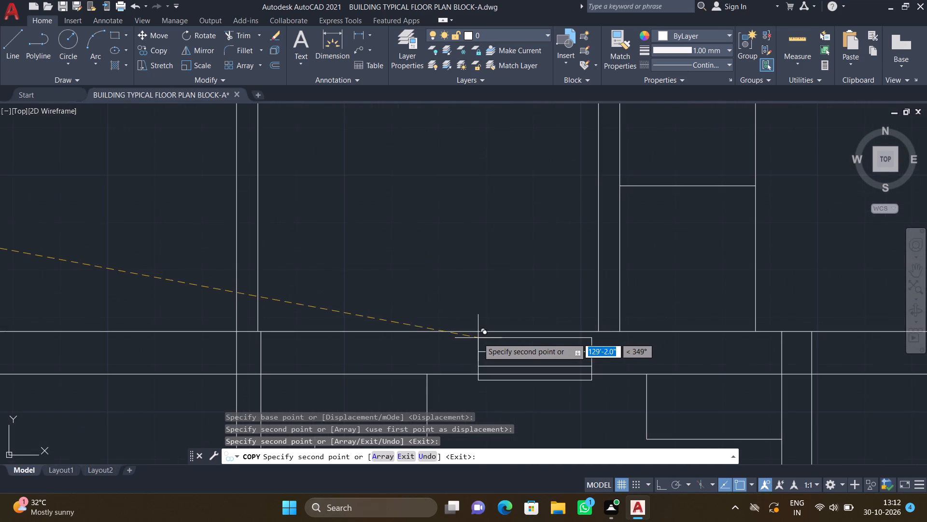
scroll(485, 332, "up", 2)
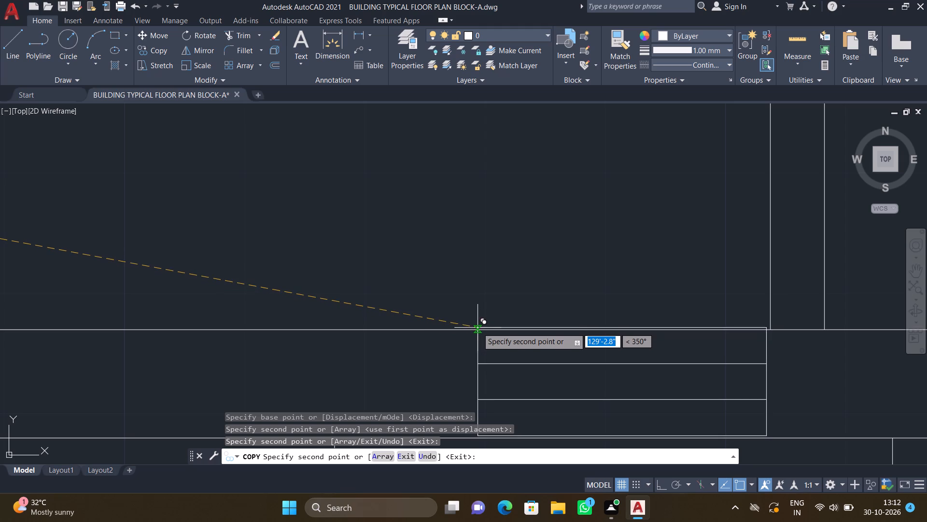
left_click(478, 330)
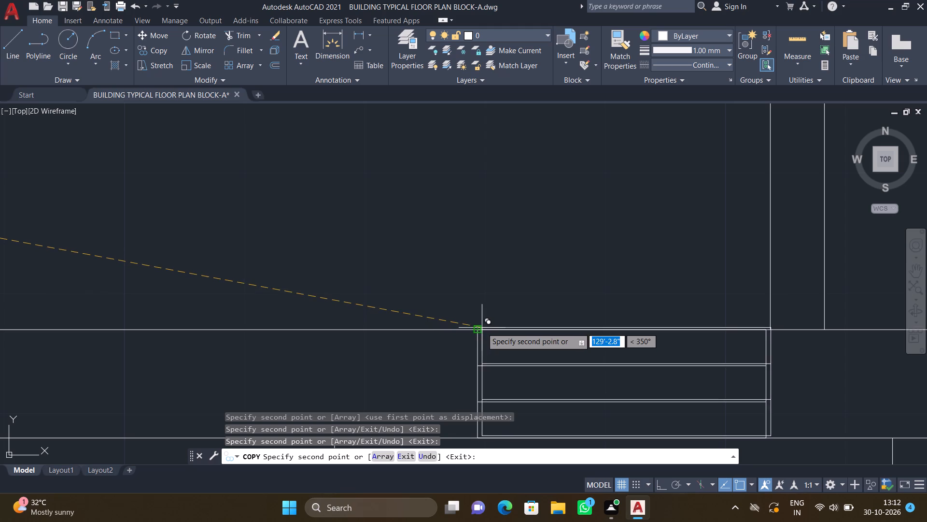
key("Return")
Copy the loose vertical window symbol by its top-left corner into the left wall of the unfinished unit's upper left room.
scroll(441, 324, "down", 7)
middle_click_drag(343, 302, 460, 316)
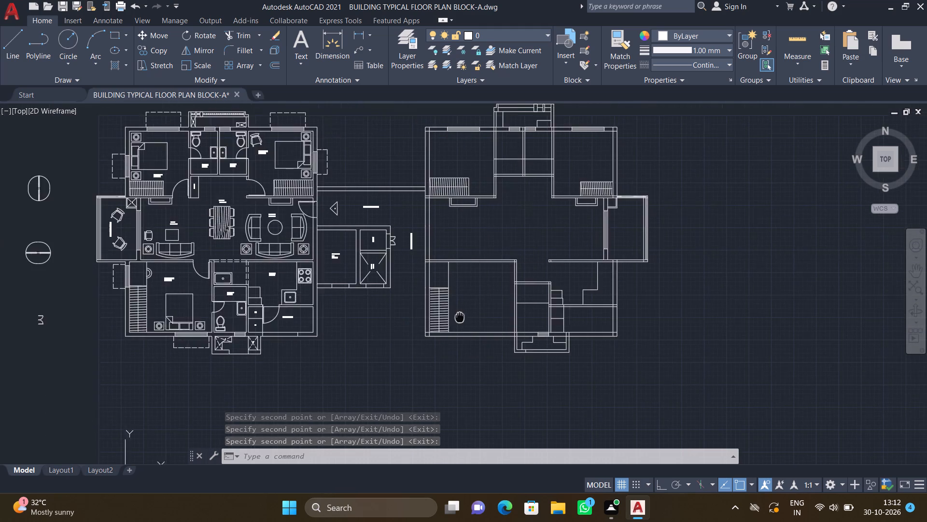
scroll(269, 283, "down", 2)
middle_click_drag(178, 291, 373, 315)
scroll(295, 268, "up", 1)
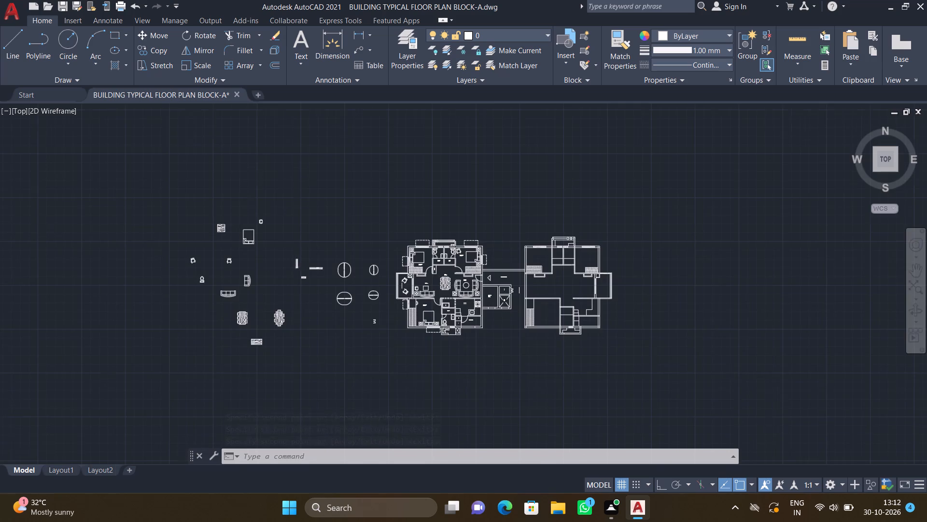
scroll(296, 268, "up", 2)
type("co")
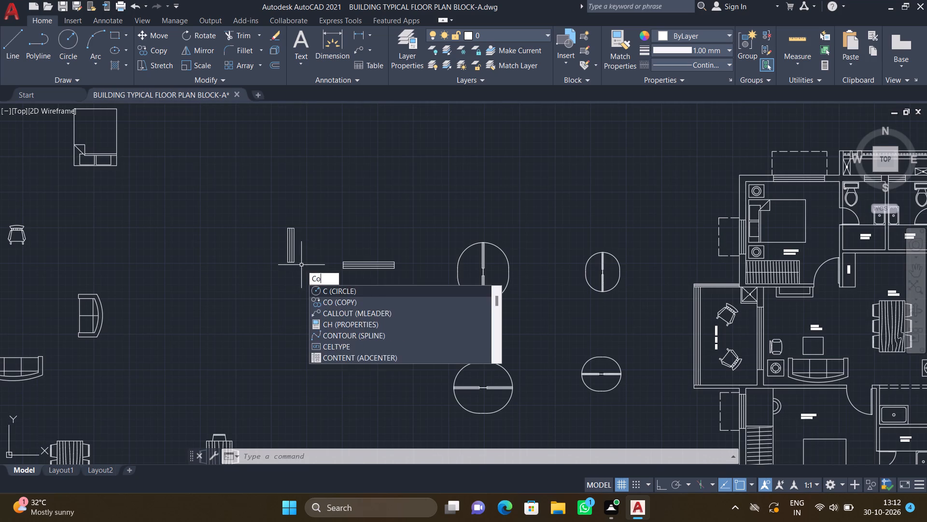
key("Return")
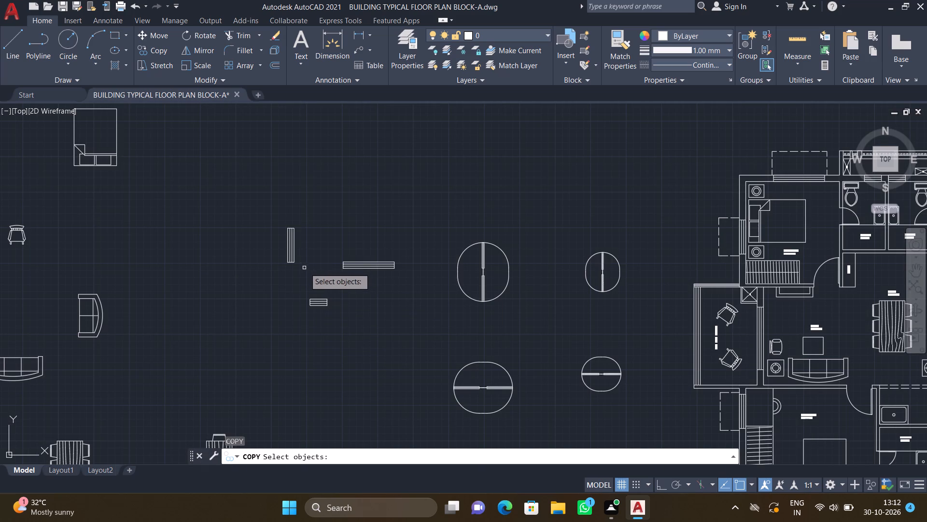
left_click_drag(306, 274, 297, 271)
left_click(253, 190)
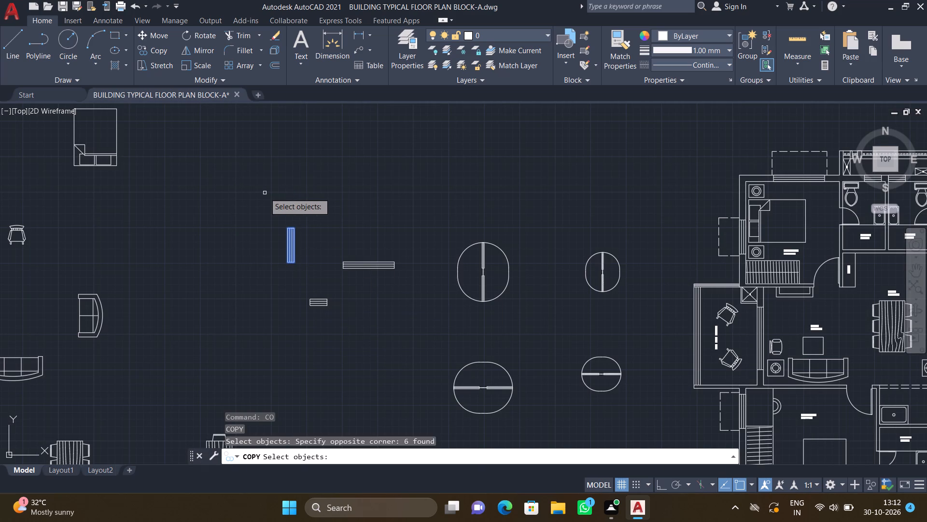
key("Return")
scroll(286, 215, "up", 1)
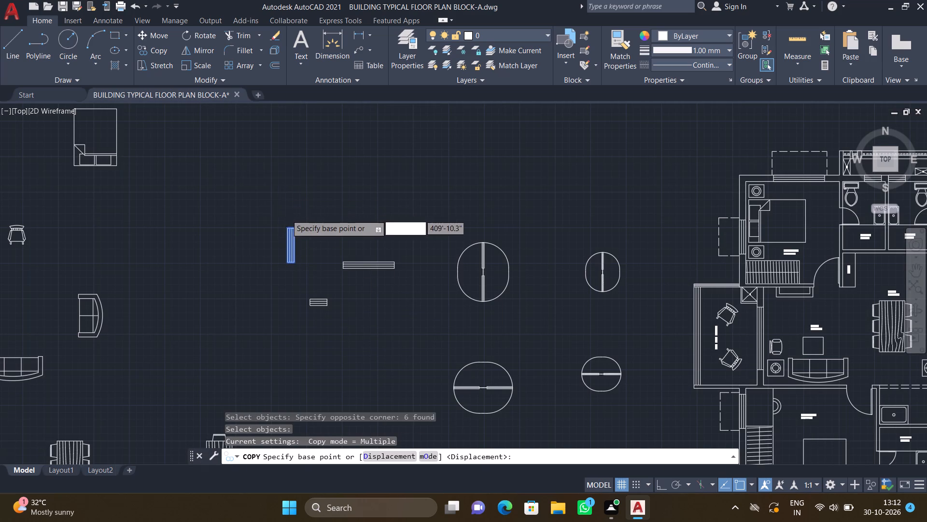
scroll(286, 215, "up", 1)
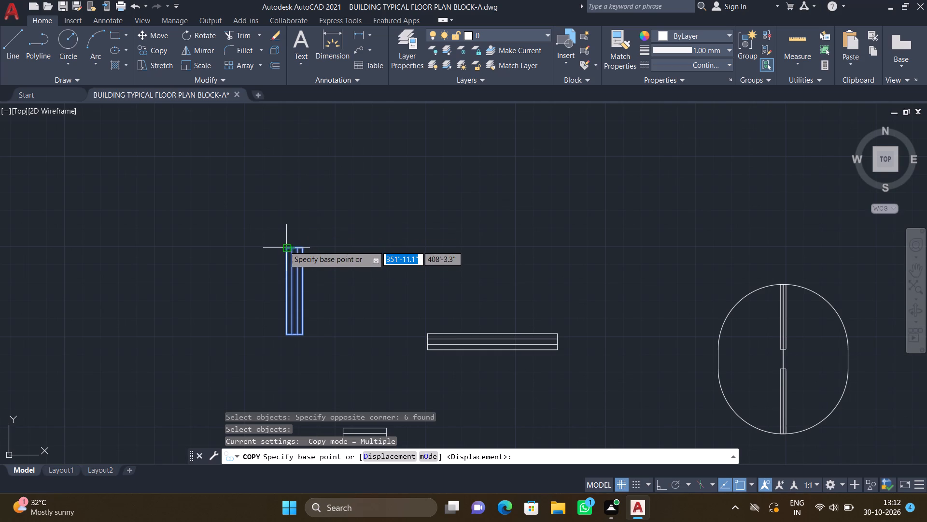
left_click(284, 245)
scroll(348, 275, "down", 3)
scroll(369, 282, "up", 1)
middle_click_drag(411, 319, 367, 300)
scroll(365, 300, "down", 2)
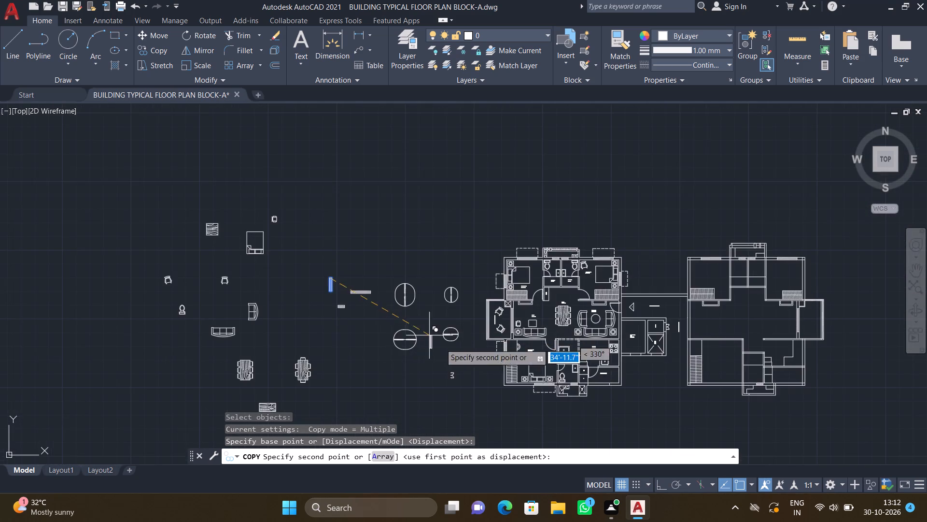
scroll(449, 348, "down", 1)
middle_click_drag(440, 345, 302, 295)
scroll(492, 265, "up", 3)
middle_click_drag(430, 275, 492, 358)
middle_click_drag(420, 295, 384, 241)
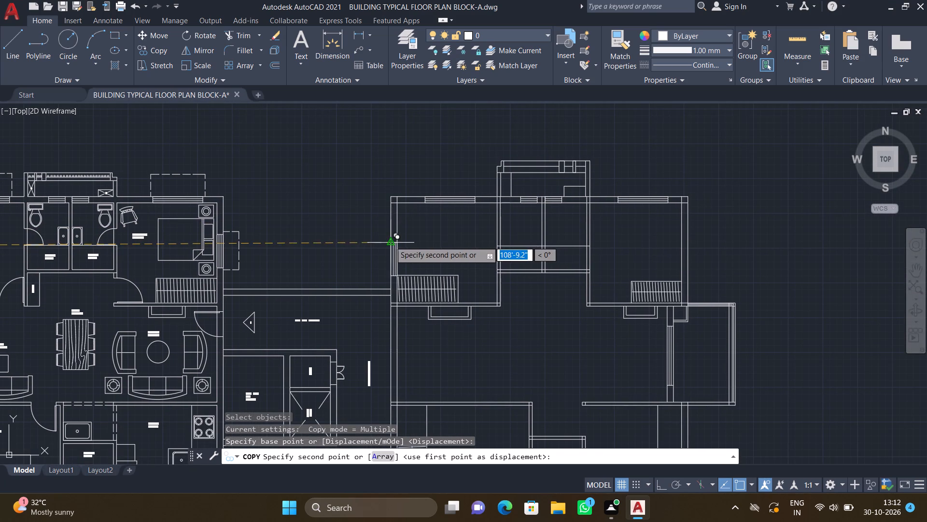
scroll(404, 229, "up", 3)
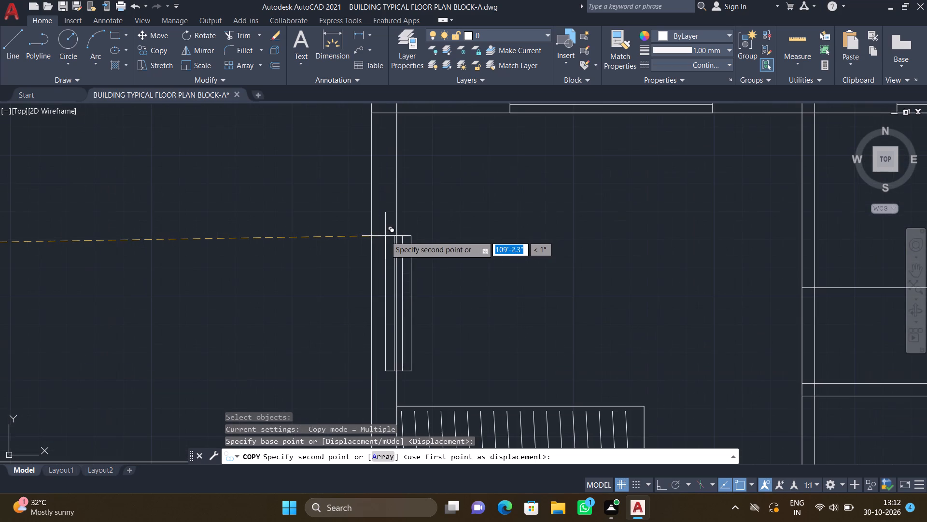
scroll(376, 237, "up", 2)
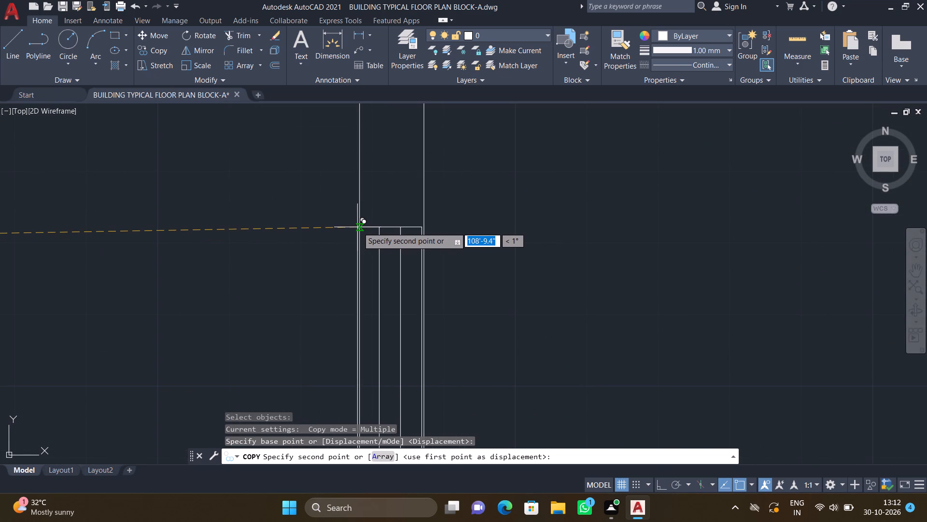
left_click(359, 227)
Place a second vertical window copy in the right wall of the unfinished unit's upper right room and finish copying.
scroll(406, 260, "down", 4)
middle_click_drag(470, 287, 392, 256)
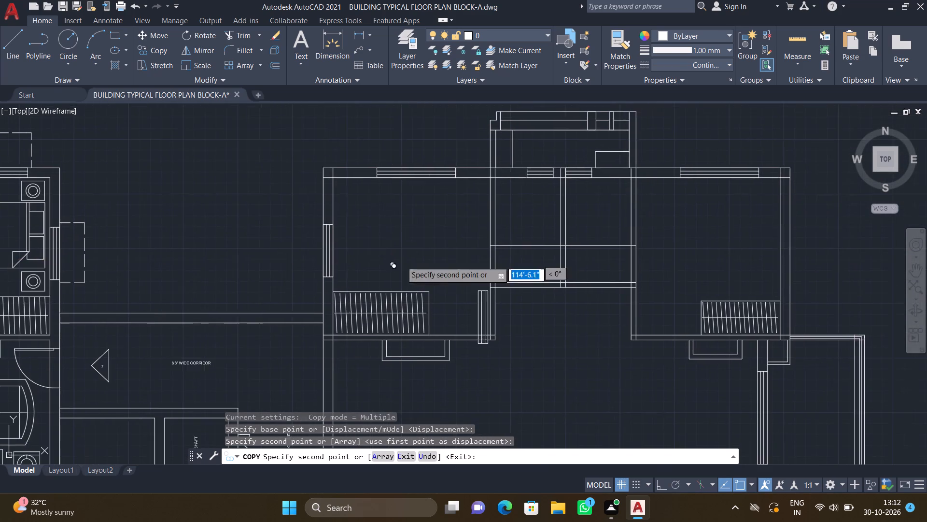
scroll(407, 261, "down", 1)
middle_click_drag(477, 296, 398, 275)
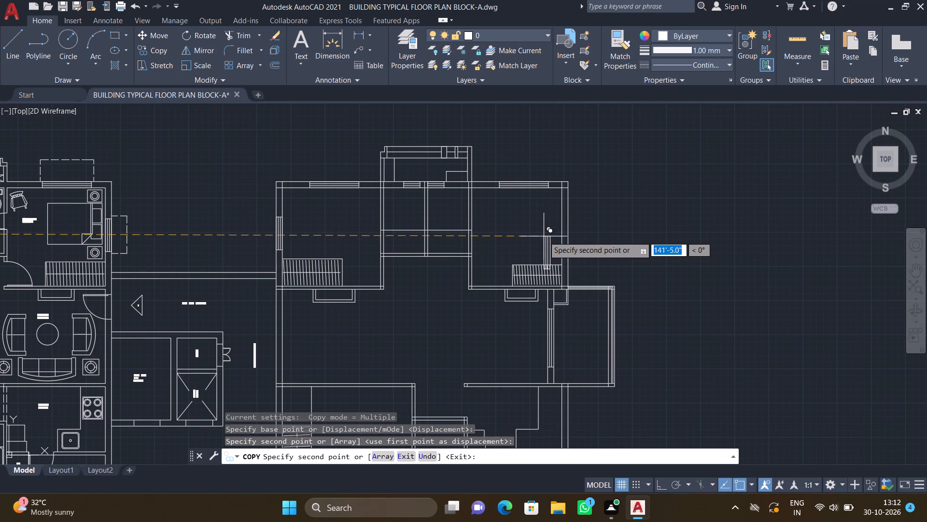
scroll(544, 236, "up", 2)
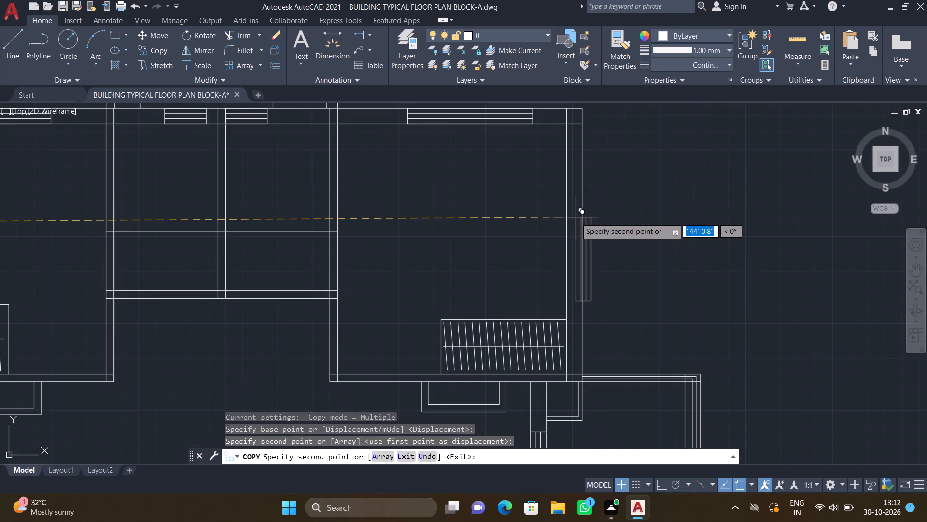
scroll(566, 220, "up", 3)
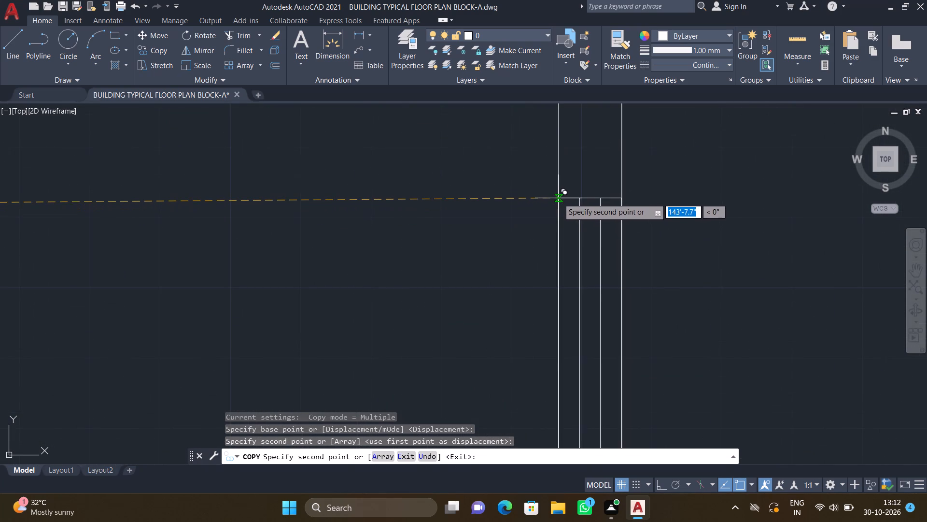
left_click(559, 197)
scroll(563, 197, "down", 3)
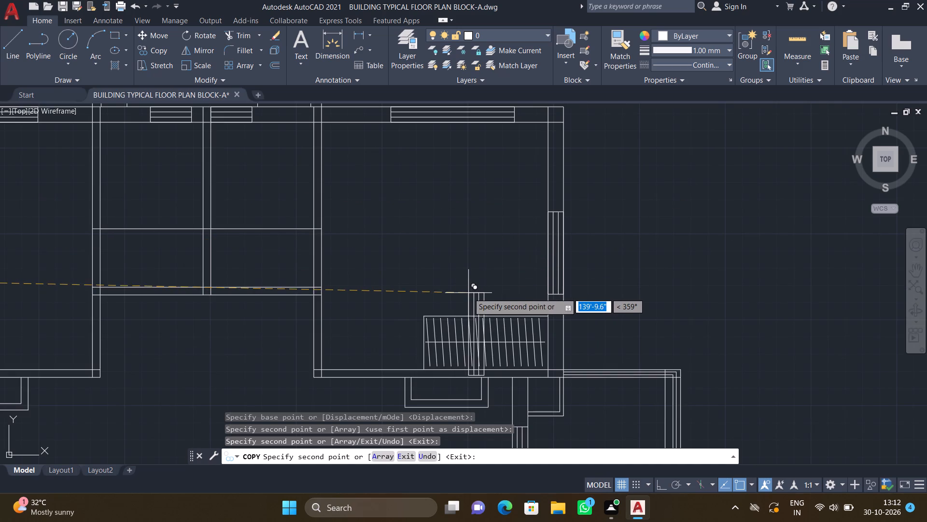
scroll(474, 297, "down", 1)
key("Return")
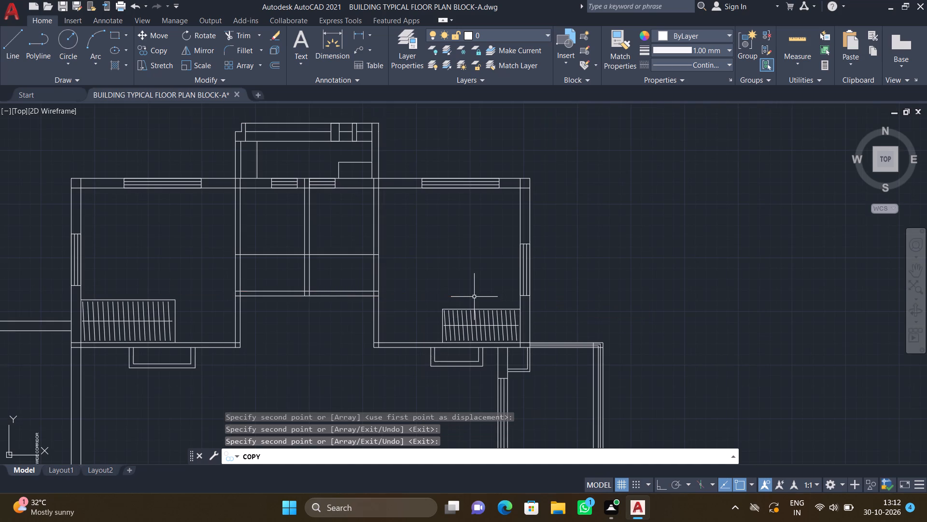
Rotate the loose vertical window symbol 270° about its top-left corner with Ortho on, making it horizontal.
scroll(470, 291, "down", 4)
middle_click_drag(319, 328, 325, 324)
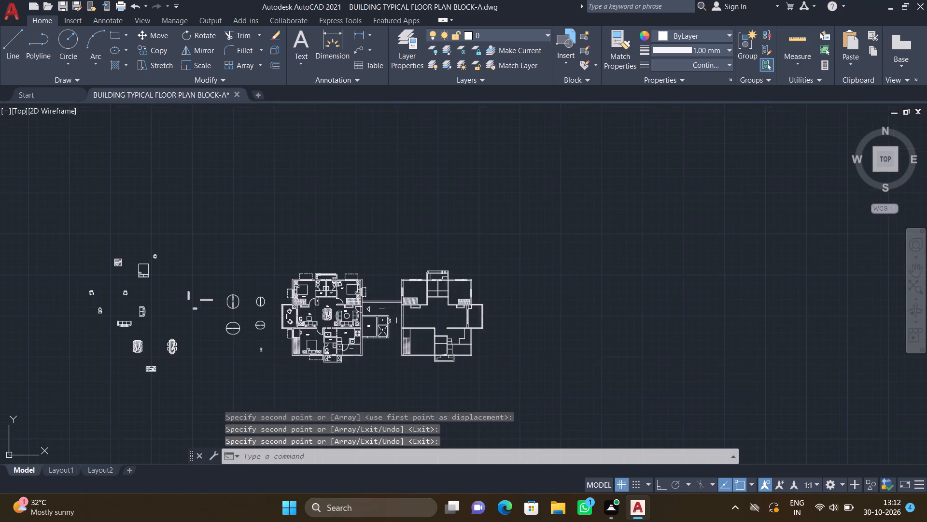
middle_click_drag(325, 324, 487, 282)
scroll(357, 252, "up", 3)
middle_click_drag(361, 253, 425, 274)
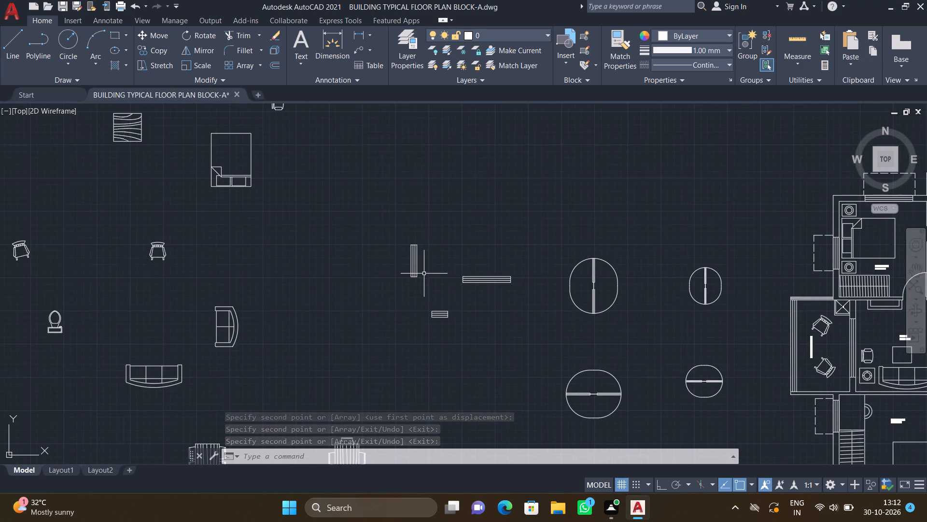
scroll(422, 273, "up", 1)
type("ro")
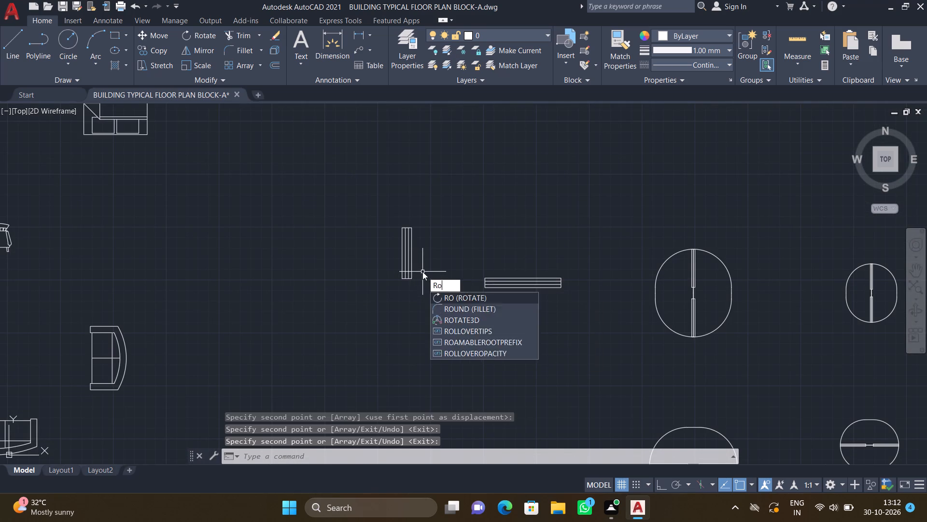
key("Return")
key("F8")
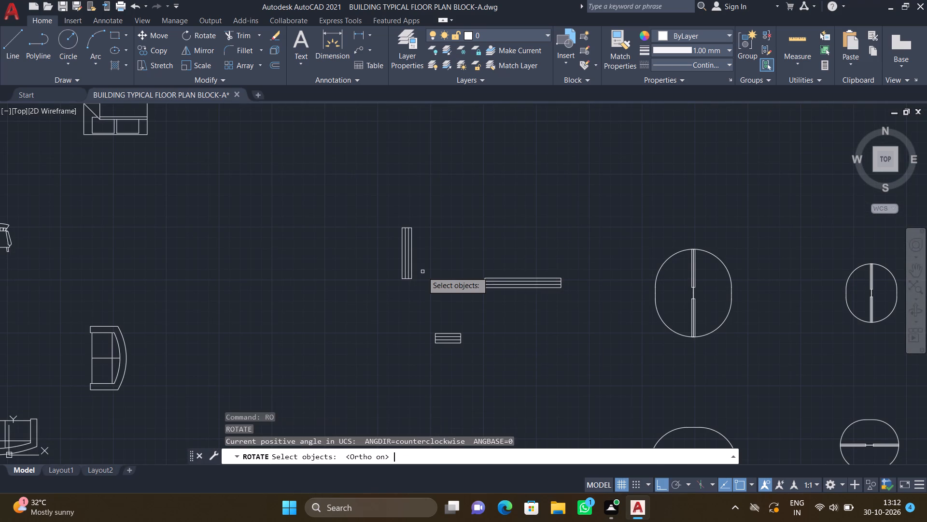
left_click_drag(429, 292, 426, 291)
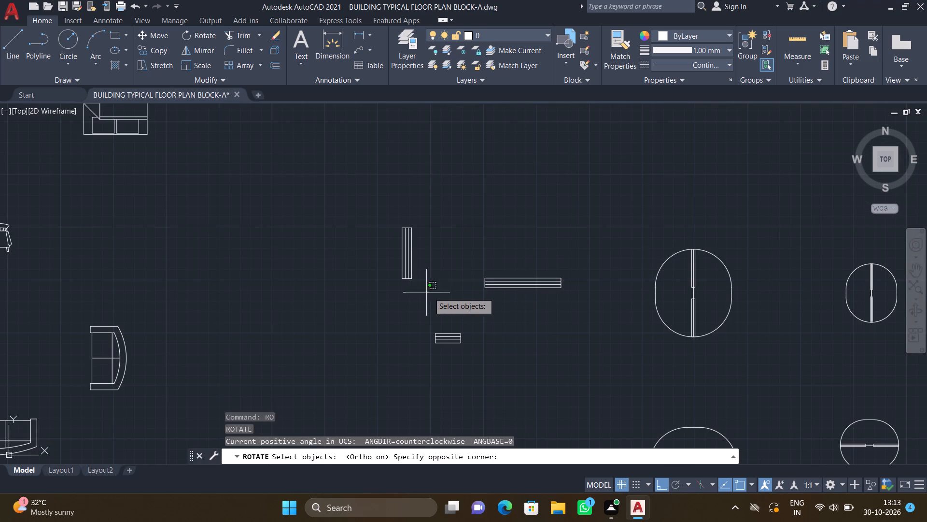
left_click_drag(426, 291, 422, 286)
left_click(375, 198)
key("Return")
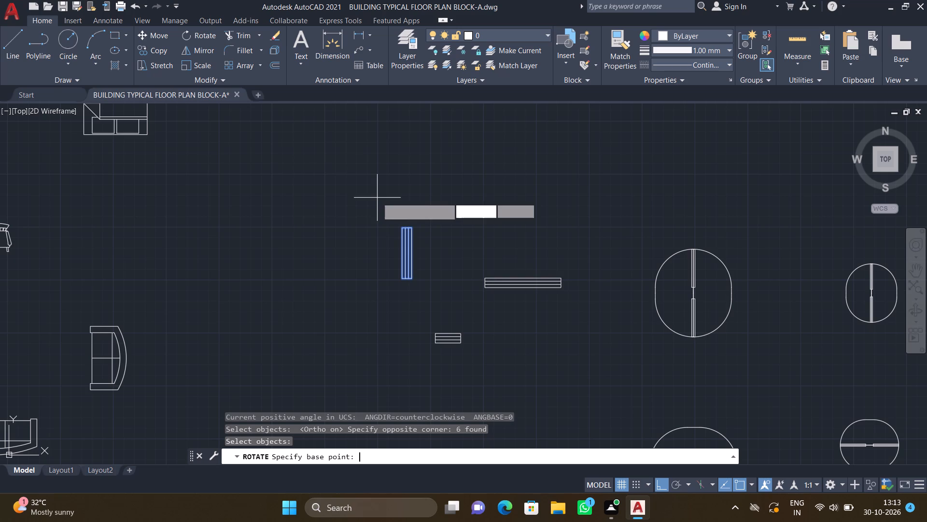
scroll(428, 236, "up", 2)
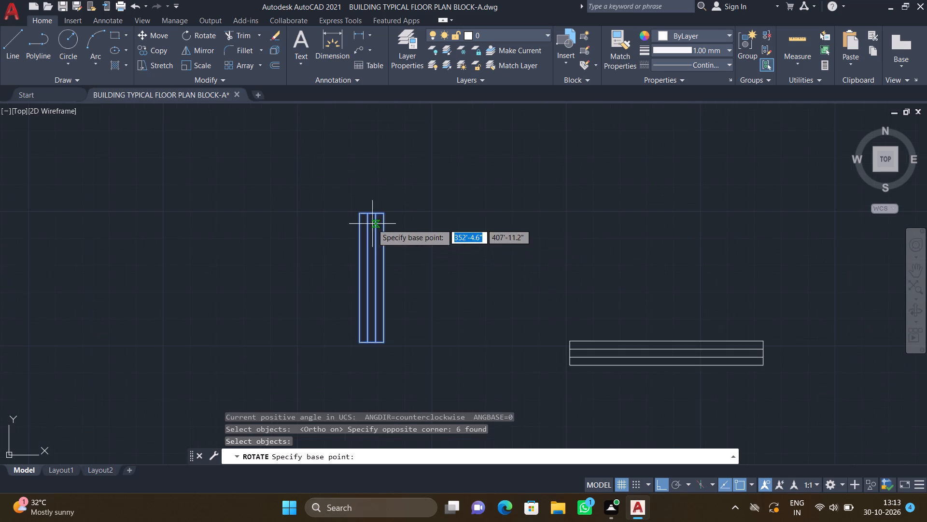
left_click_drag(360, 214, 361, 219)
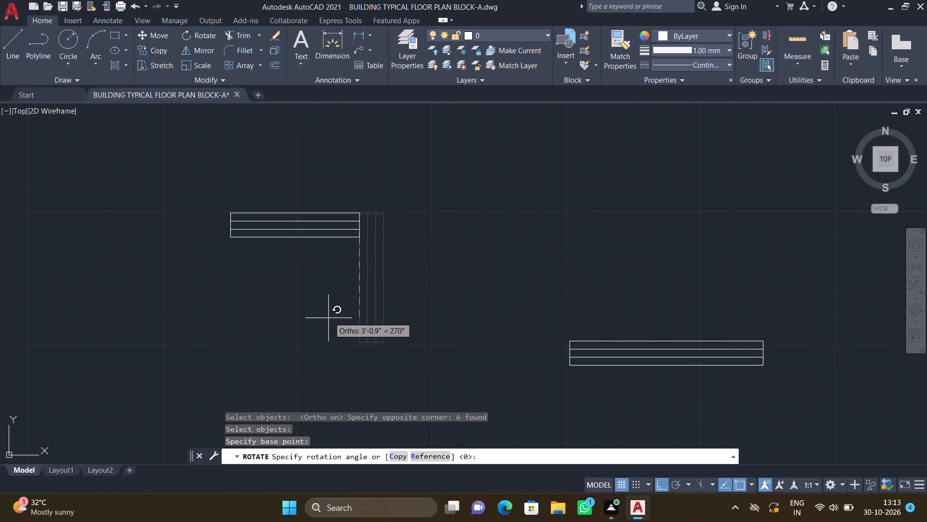
left_click(328, 319)
Copy the loose horizontal window symbol by its top-left corner into the unfinished unit's lower left room, bottom wall beside the wardrobe, with Ortho off.
type("co")
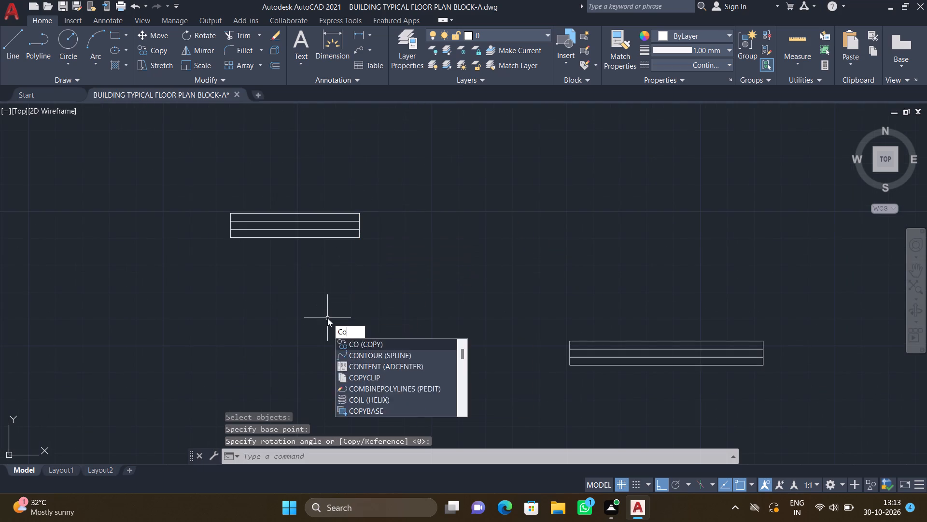
key("Return")
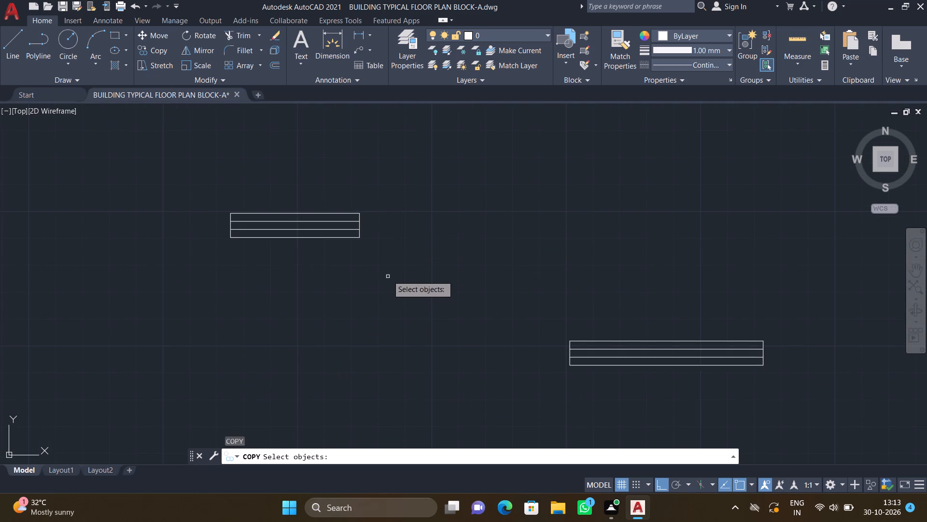
left_click(388, 274)
left_click(205, 179)
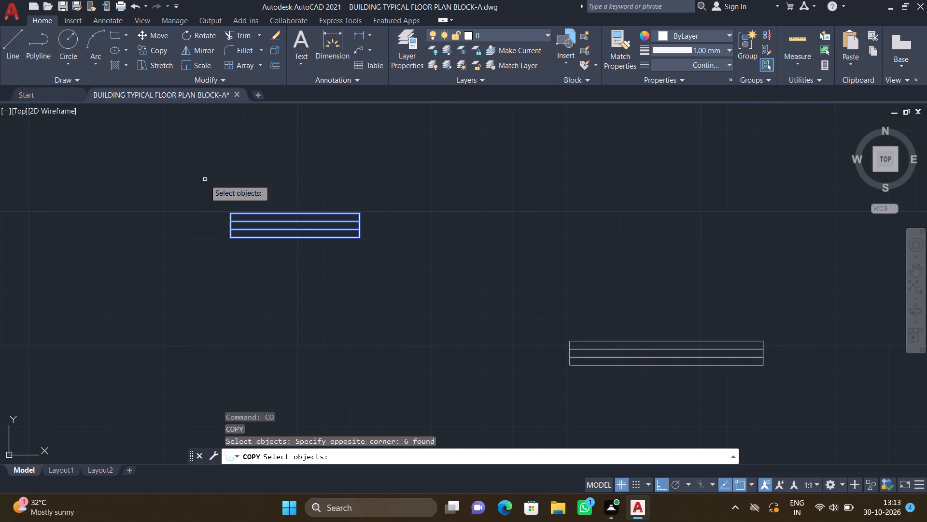
key("Return")
scroll(258, 236, "up", 2)
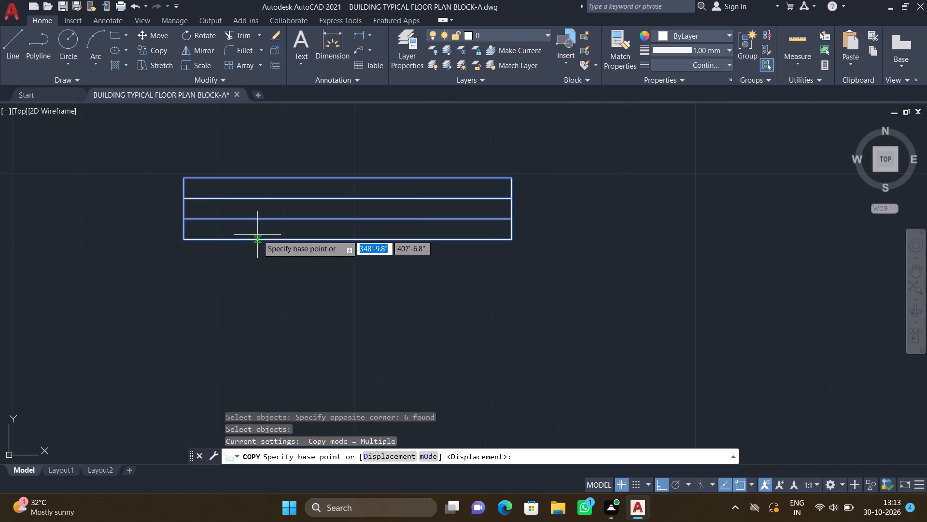
left_click(183, 175)
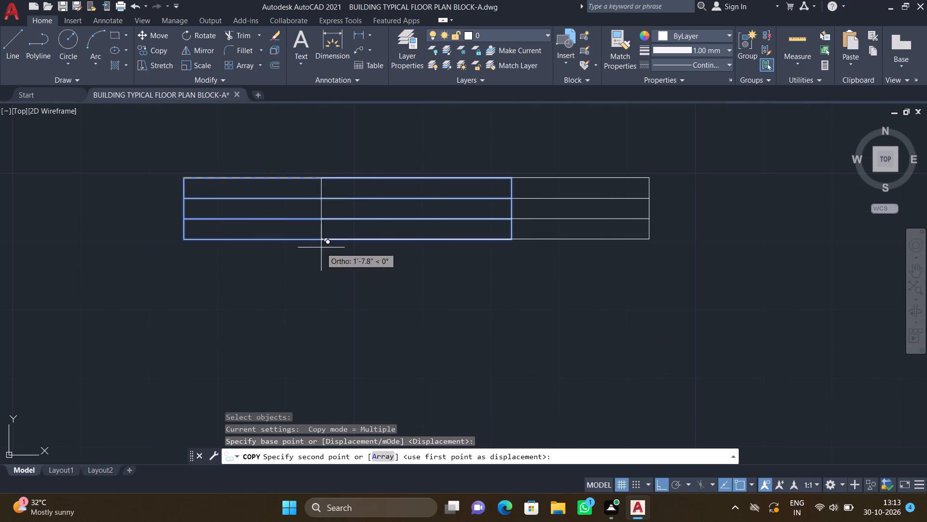
key("F8")
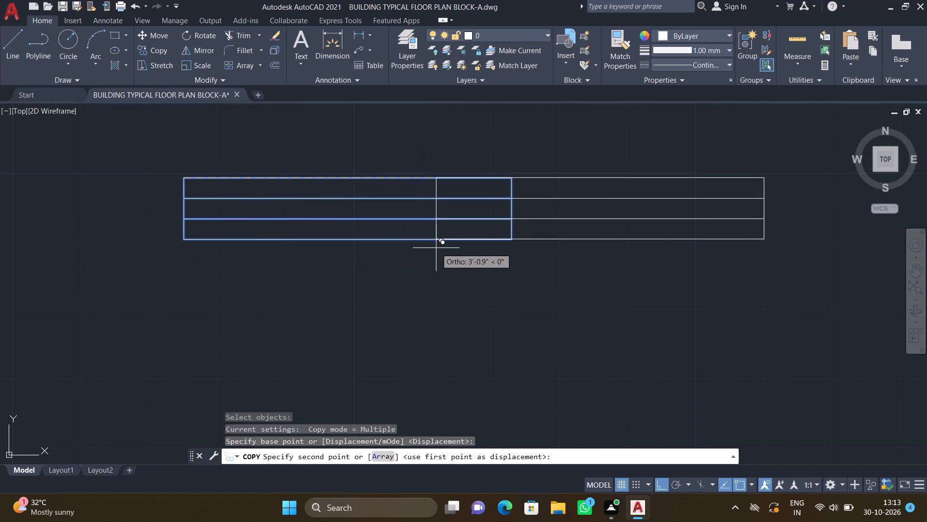
scroll(484, 244, "down", 5)
middle_click_drag(532, 325, 228, 283)
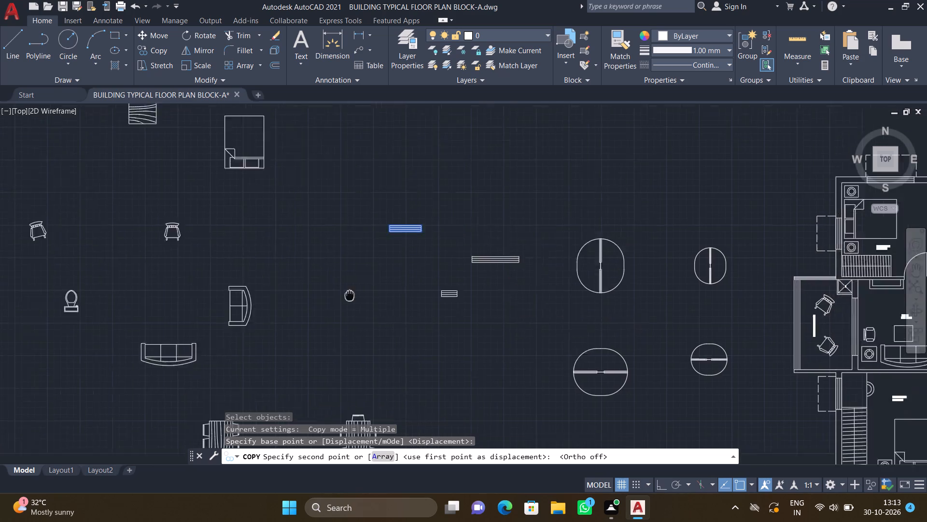
middle_click_drag(228, 283, 175, 274)
scroll(182, 273, "down", 2)
middle_click_drag(430, 337, 298, 333)
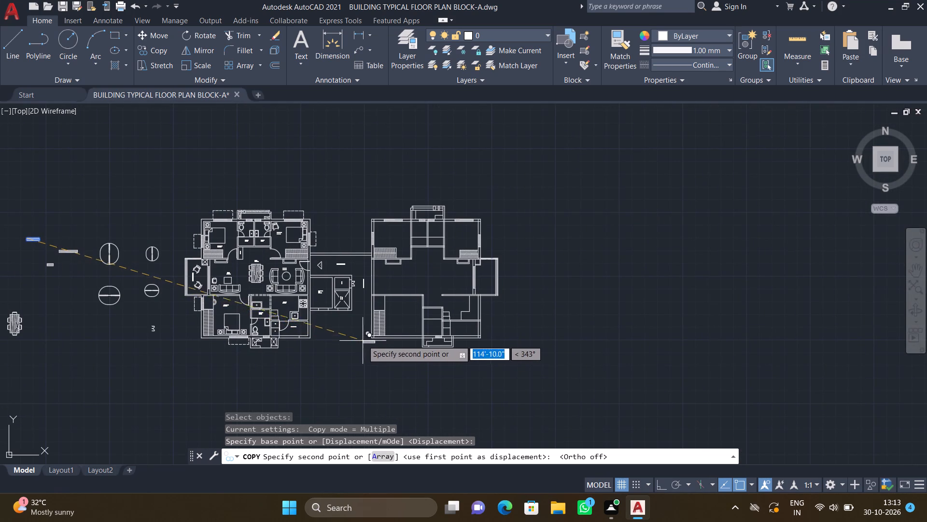
scroll(351, 351, "up", 2)
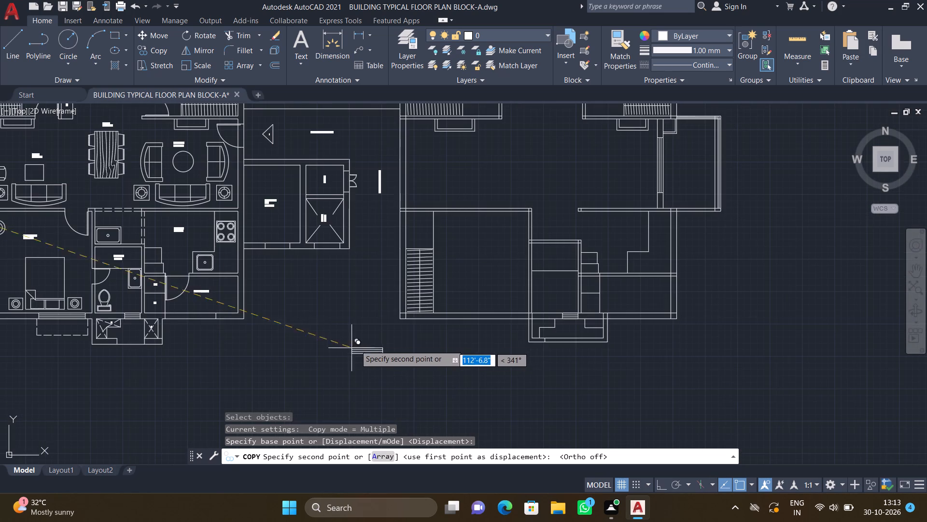
middle_click_drag(402, 327, 360, 344)
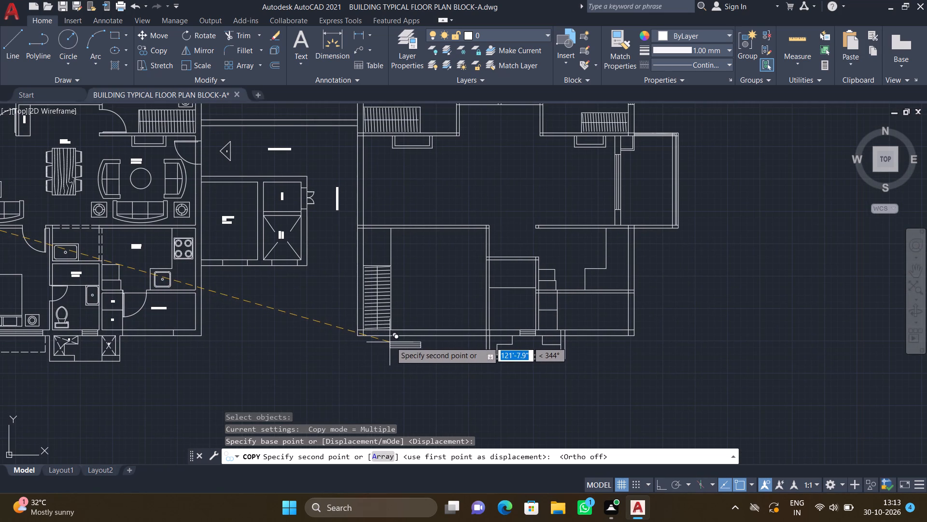
scroll(392, 341, "up", 4)
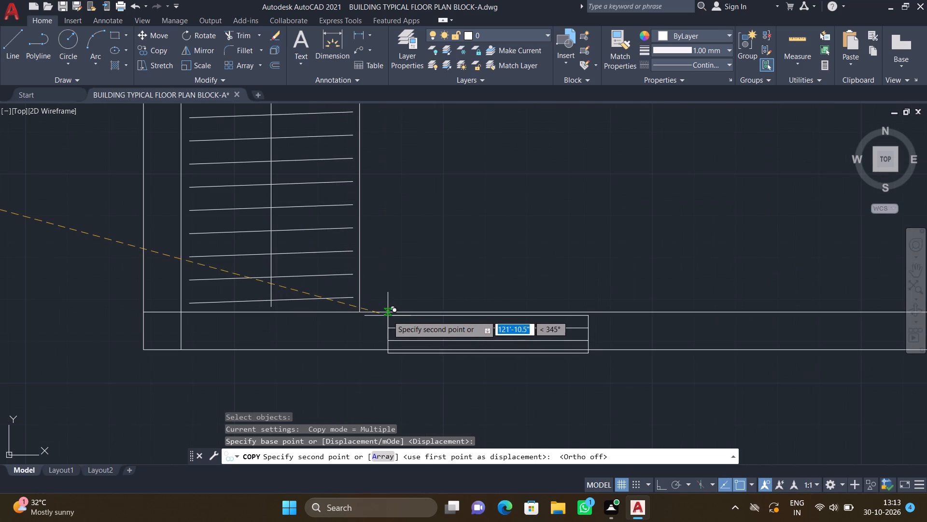
left_click(385, 313)
Place a second horizontal window copy in the same bottom wall, near the room's right-hand wall, and finish copying.
scroll(420, 324, "down", 2)
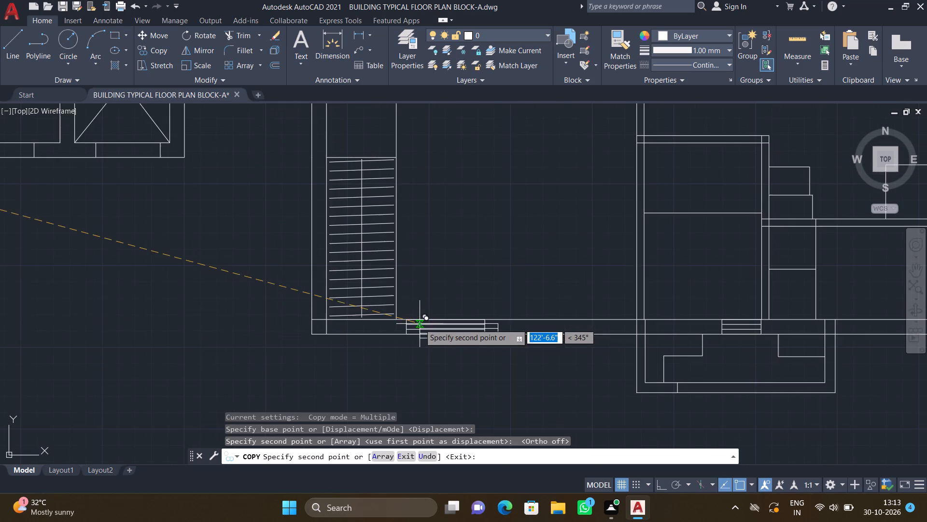
middle_click_drag(402, 328, 321, 337)
scroll(458, 331, "up", 2)
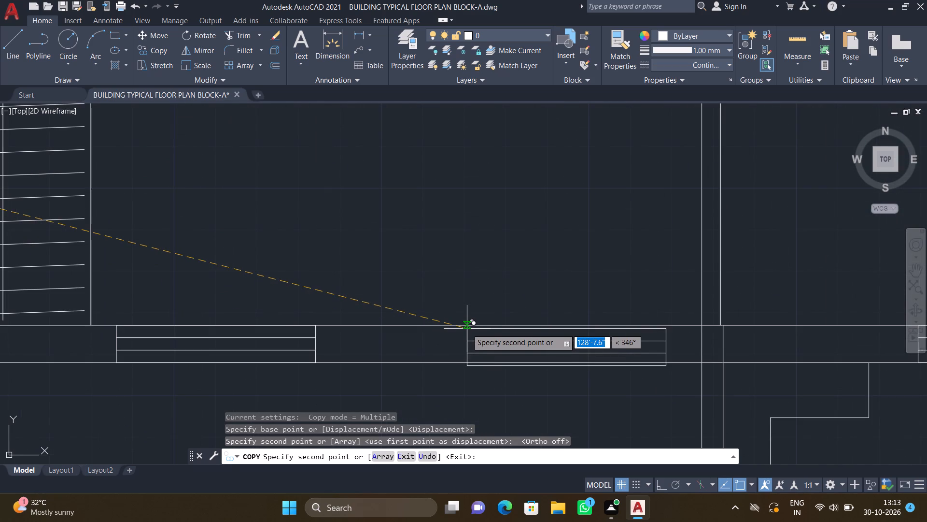
scroll(484, 328, "up", 1)
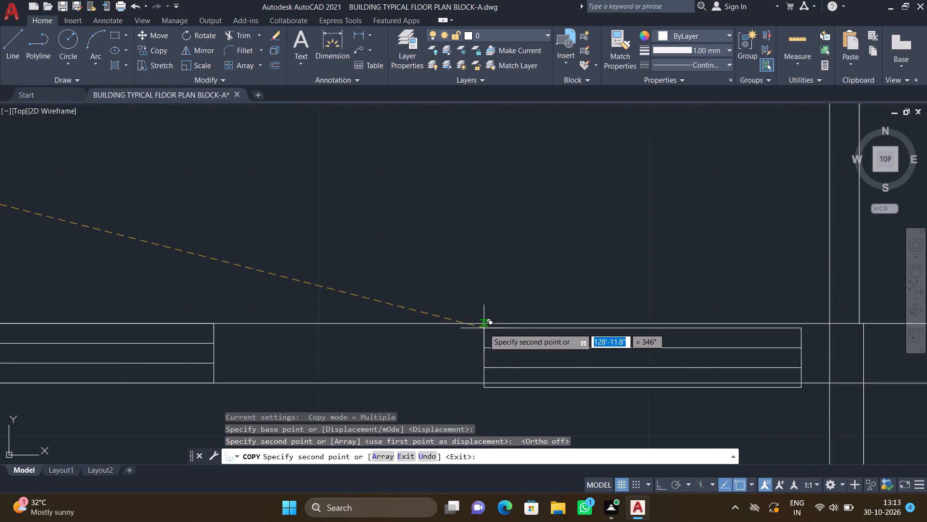
scroll(484, 328, "up", 1)
left_click(486, 319)
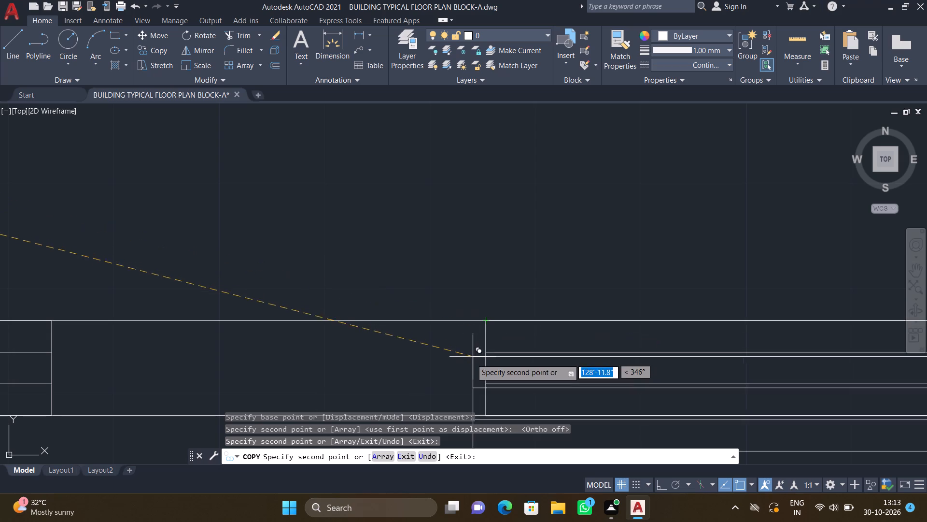
key("Return")
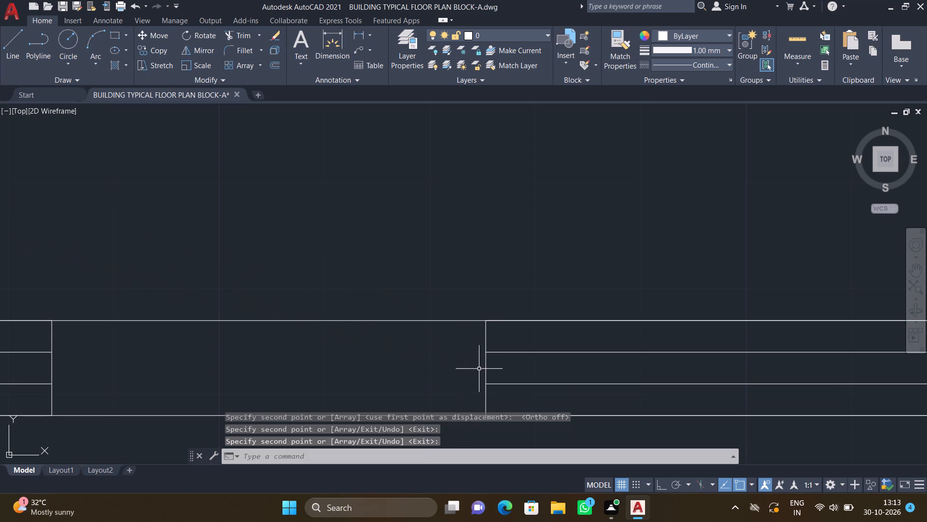
Copy the upper-left door of the larger horizontal door set by its inner line end to the bottom-right wall corner of the unfinished unit's upper left room.
scroll(484, 362, "down", 3)
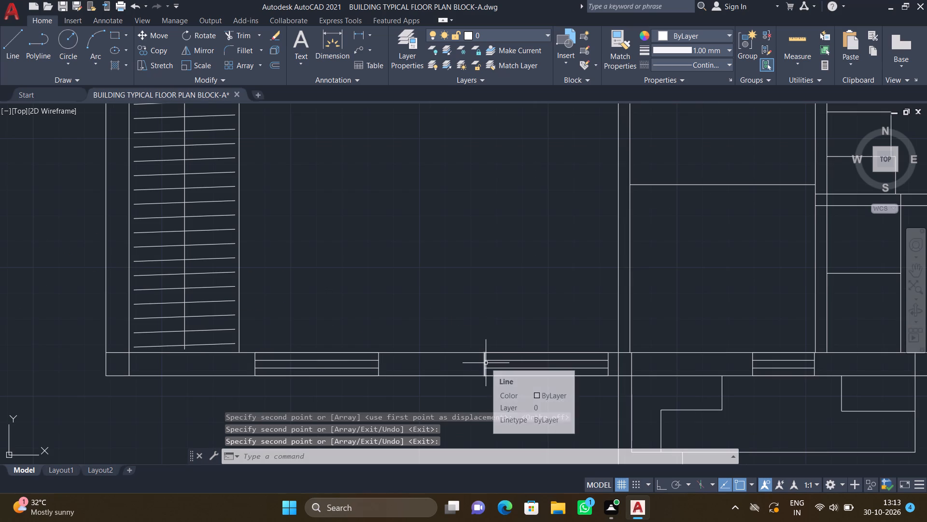
scroll(486, 363, "down", 3)
middle_click_drag(456, 324, 443, 366)
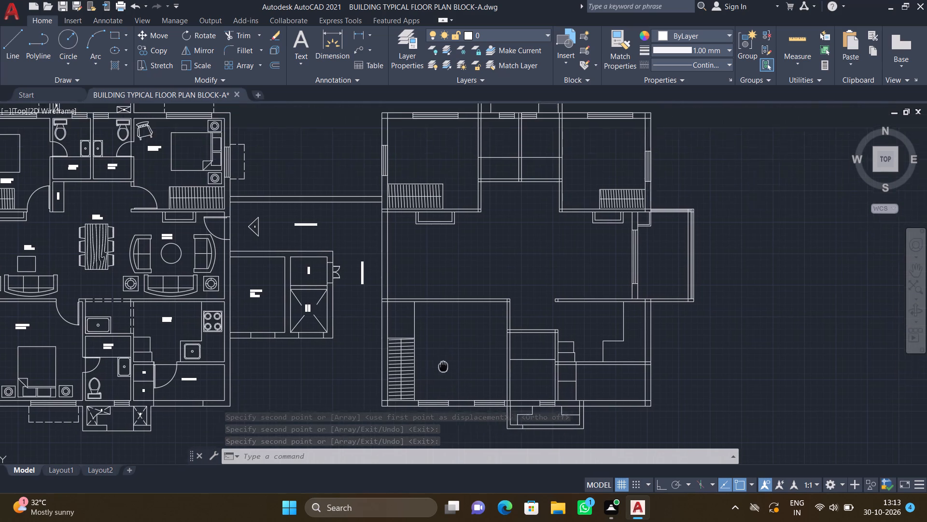
middle_click_drag(443, 366, 442, 366)
scroll(407, 309, "down", 1)
middle_click_drag(6, 324, 135, 298)
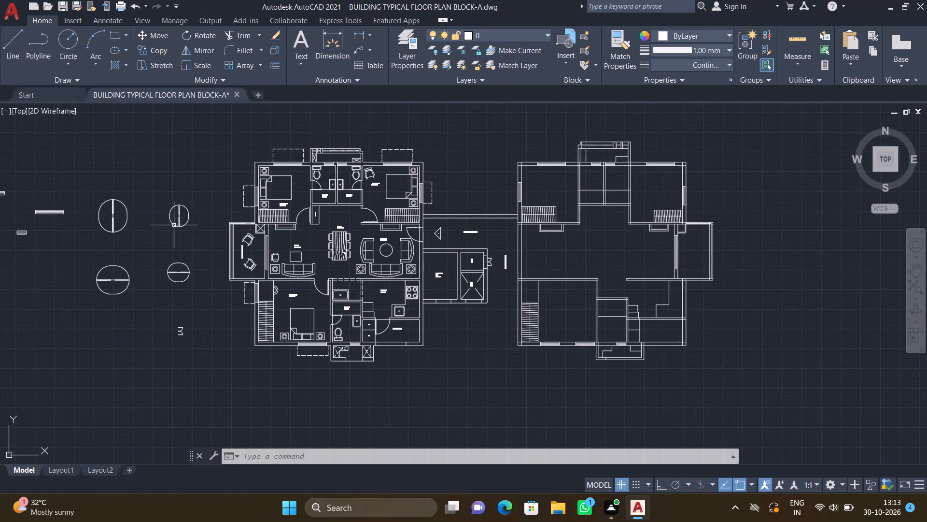
scroll(174, 211, "up", 1)
middle_click_drag(173, 210, 274, 242)
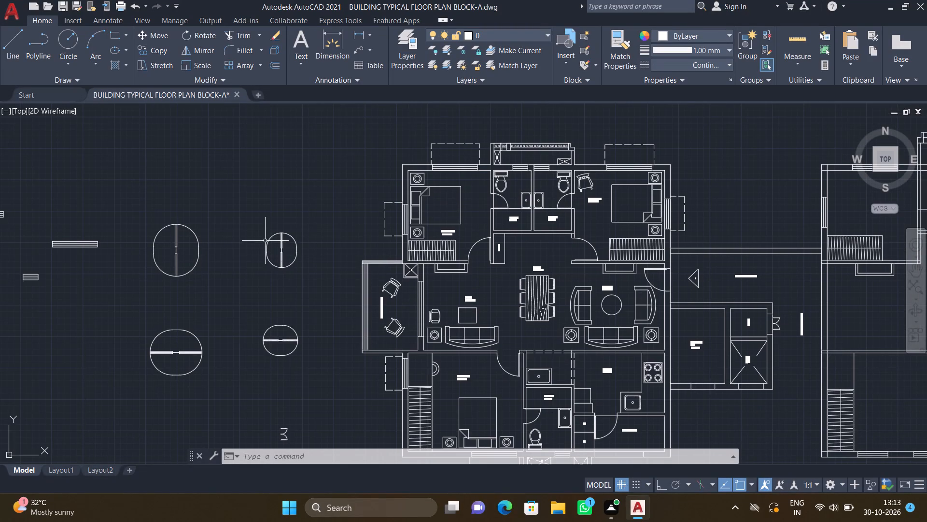
middle_click_drag(168, 261, 337, 279)
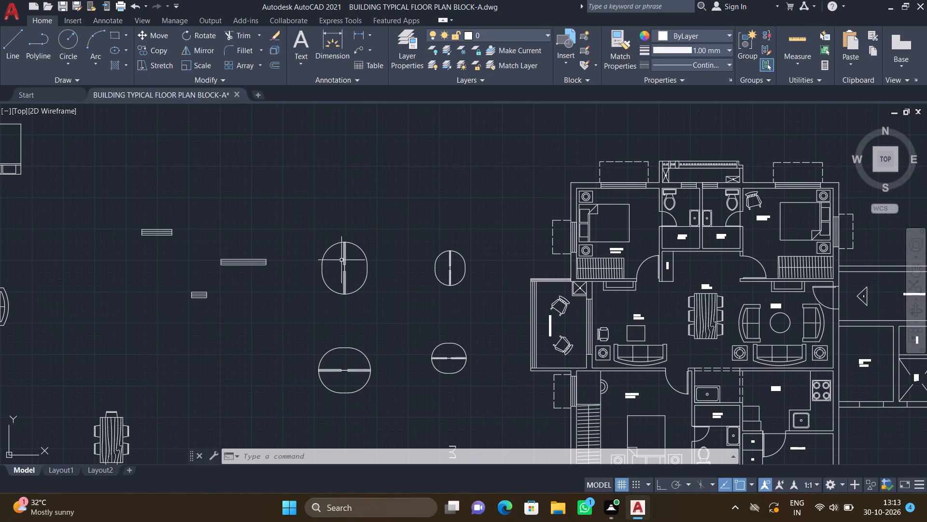
middle_click_drag(319, 352, 320, 284)
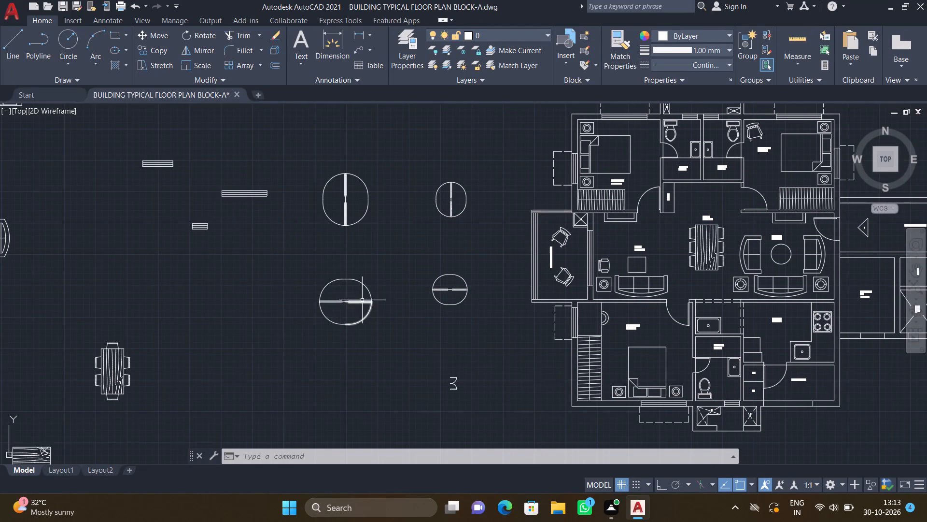
scroll(348, 294, "up", 3)
type("co")
key("Return")
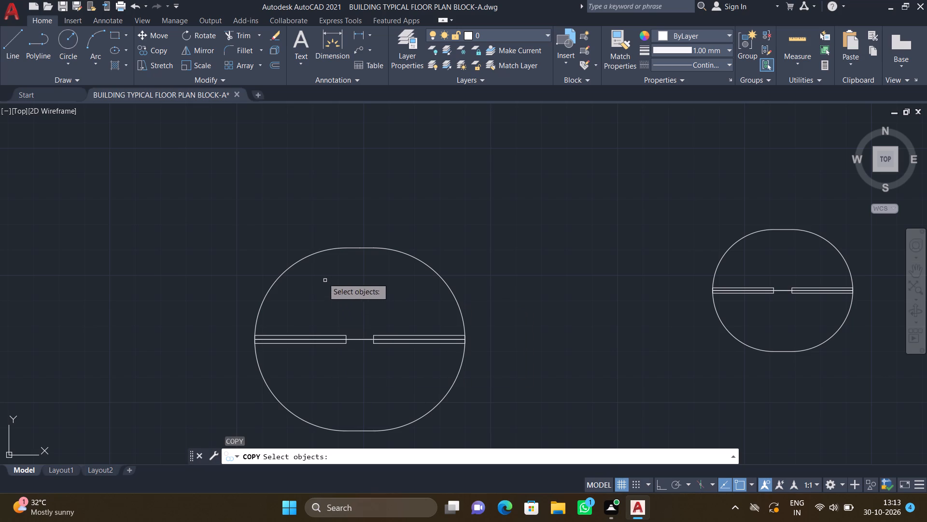
left_click(313, 255)
key("Return")
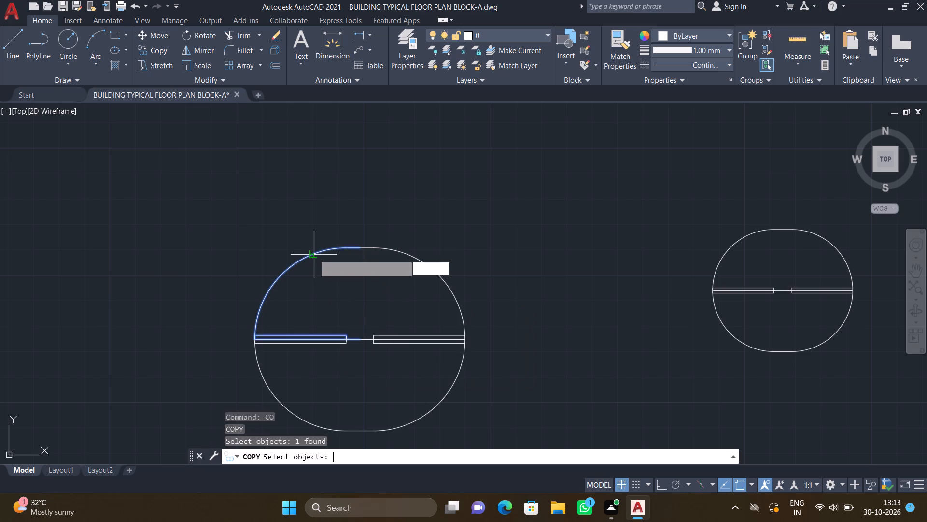
scroll(360, 344, "up", 2)
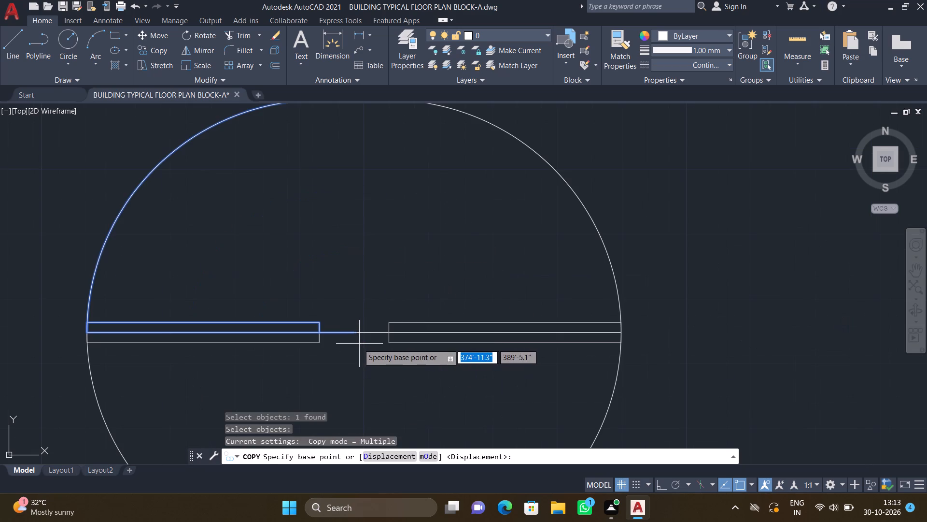
left_click(352, 332)
scroll(450, 317, "down", 4)
middle_click_drag(453, 334, 438, 338)
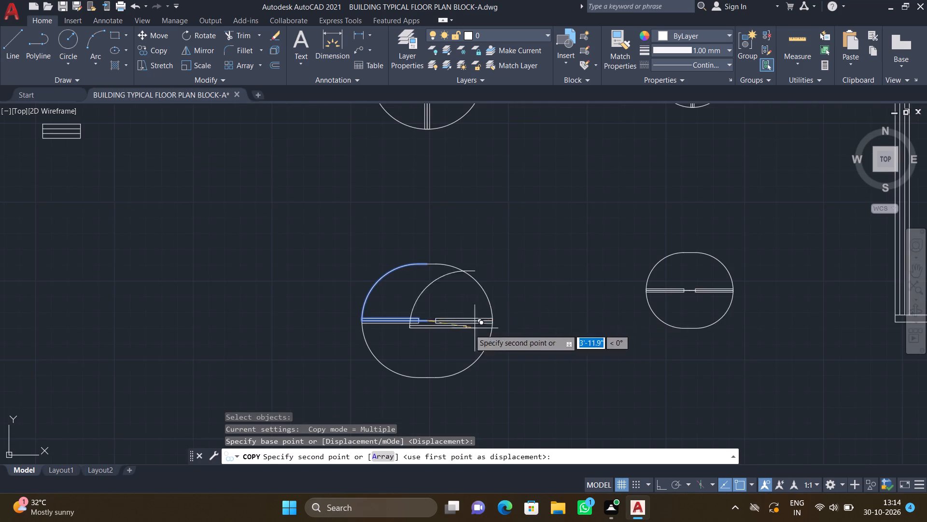
middle_click_drag(438, 338, 260, 349)
scroll(270, 345, "down", 3)
middle_click_drag(481, 296, 232, 310)
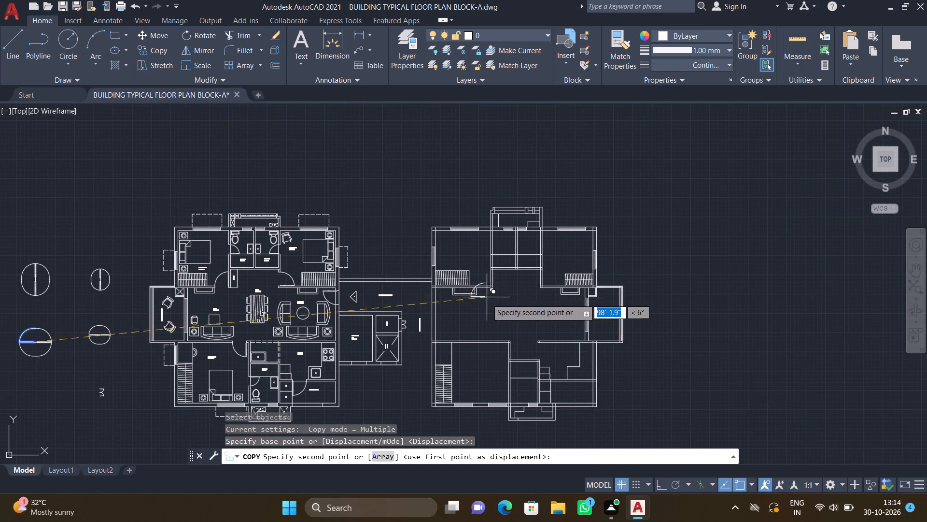
middle_click_drag(464, 297, 331, 264)
scroll(362, 251, "up", 3)
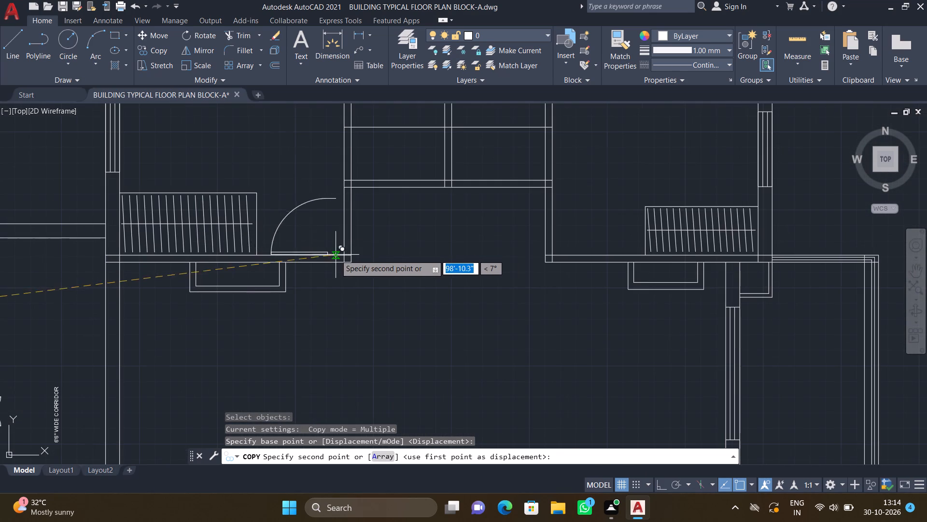
scroll(336, 255, "up", 3)
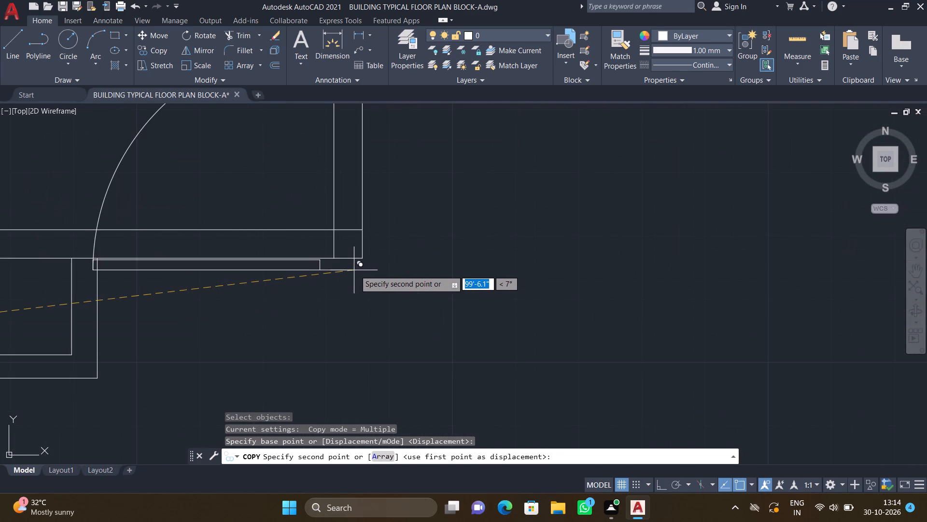
left_click(363, 260)
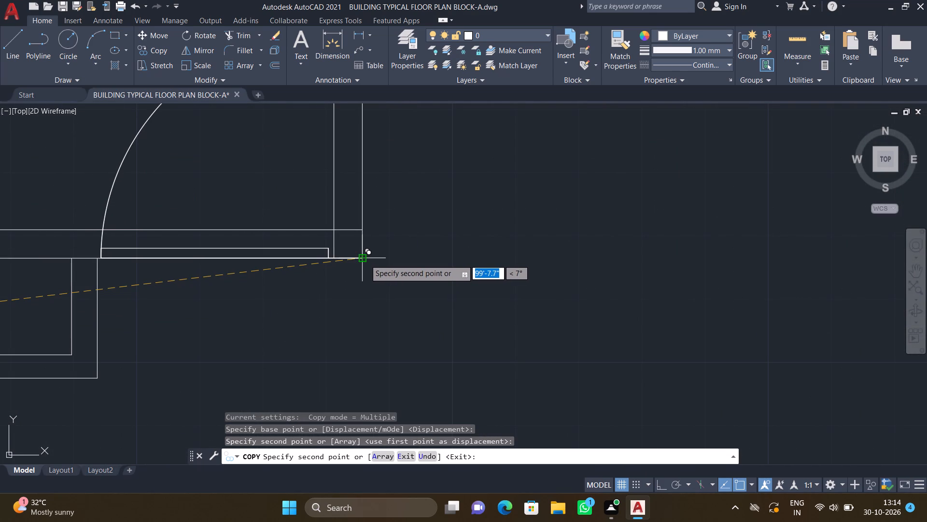
key("Return")
Copy the upper-right door of the larger vertical door set by its inner line to the unfinished upper right room's bottom-left corner, on the left wall's inner face.
scroll(365, 260, "down", 4)
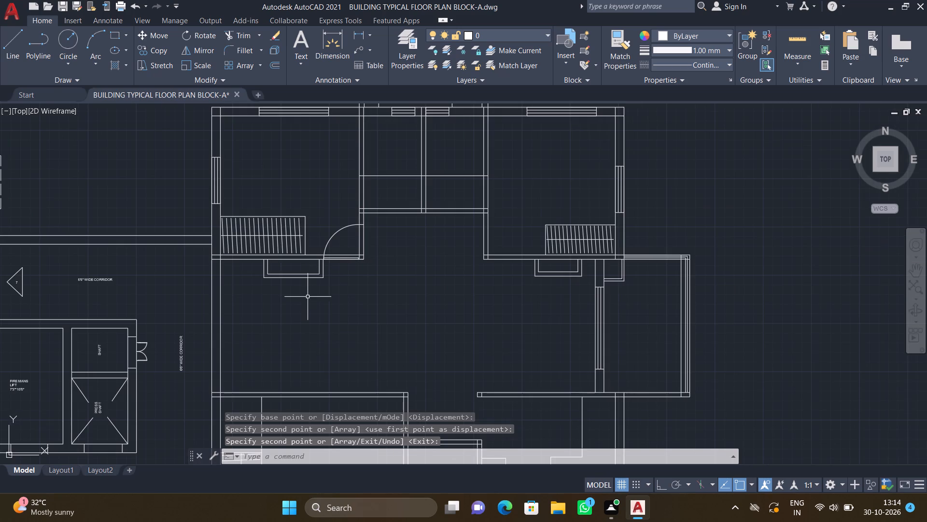
scroll(298, 303, "down", 3)
middle_click_drag(218, 317, 356, 301)
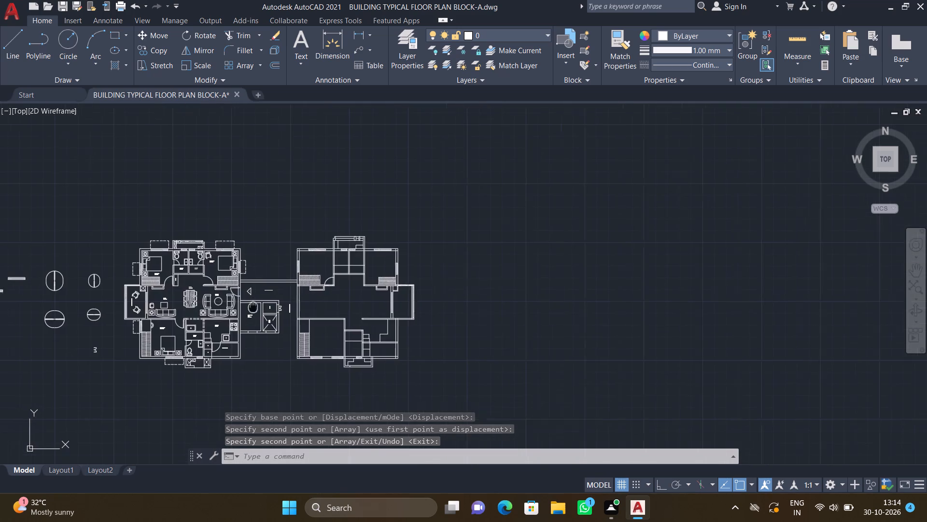
middle_click_drag(356, 301, 429, 294)
middle_click_drag(189, 282, 302, 304)
scroll(375, 282, "up", 2)
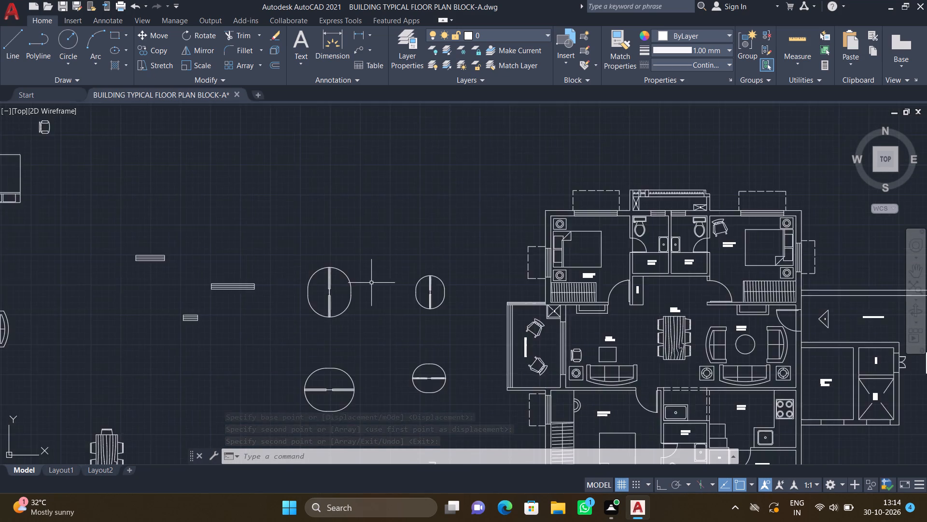
scroll(371, 283, "up", 1)
type("co")
key("Return")
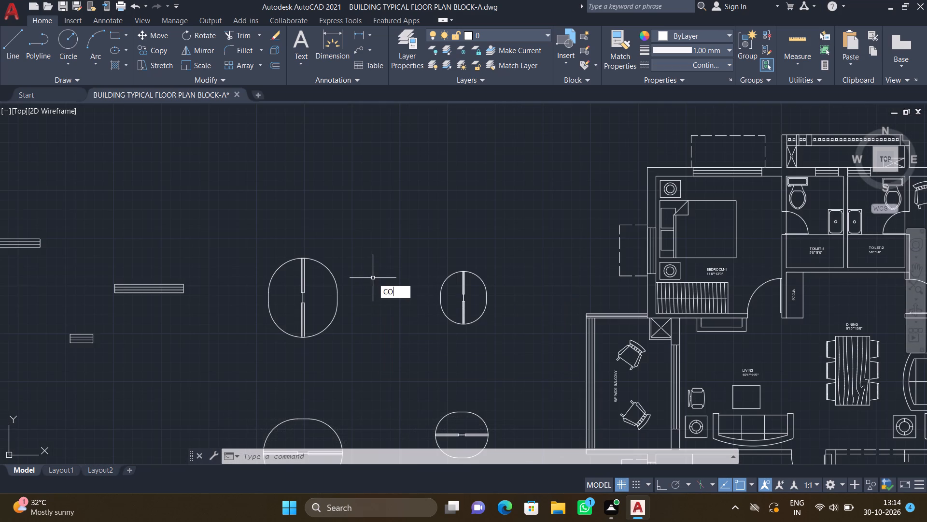
left_click(330, 270)
key("Return")
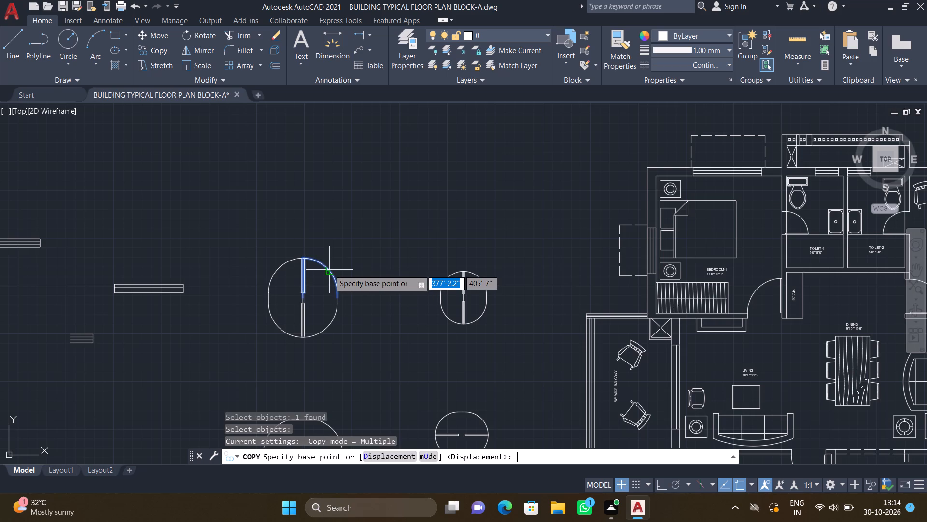
scroll(307, 288, "up", 2)
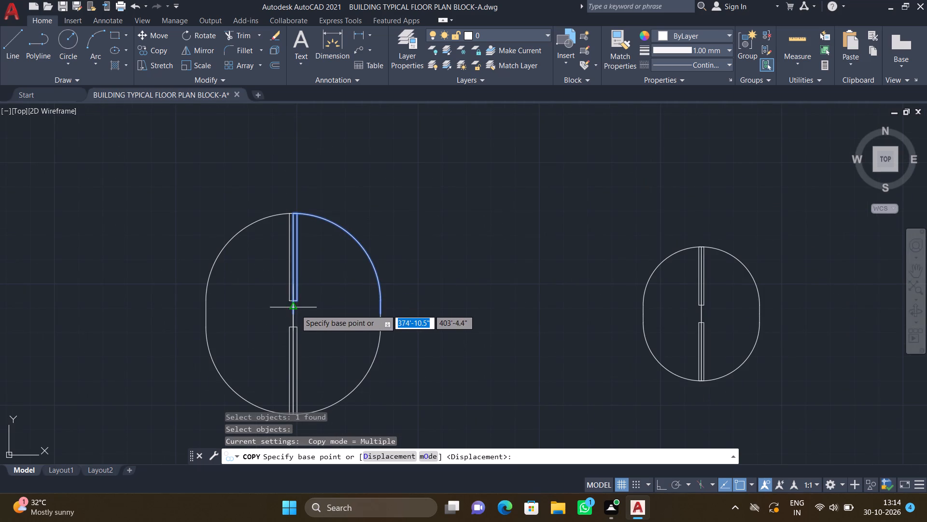
left_click(295, 309)
scroll(440, 330, "down", 3)
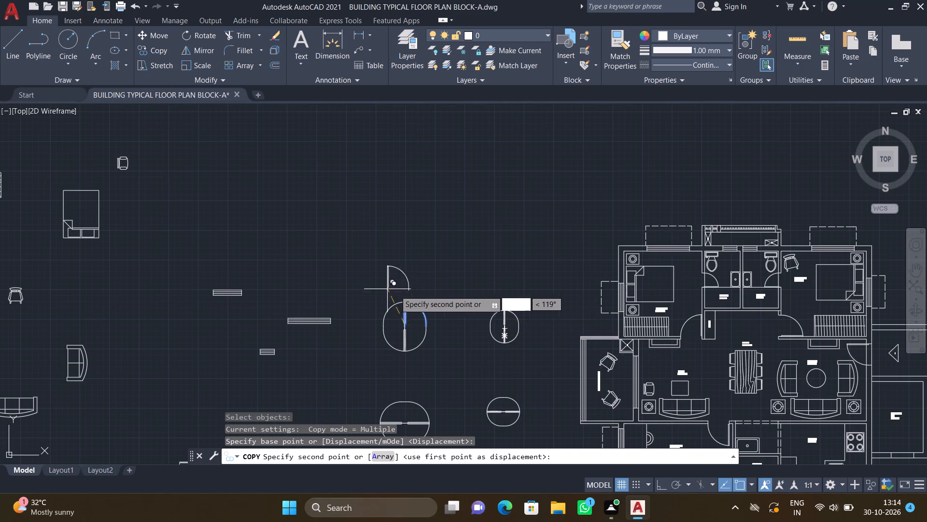
scroll(606, 362, "down", 3)
middle_click_drag(651, 378, 399, 326)
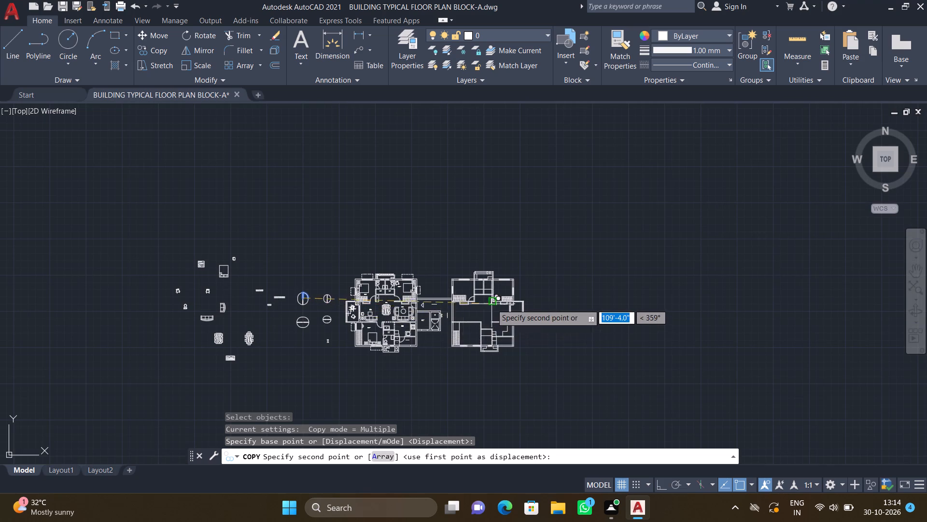
scroll(492, 304, "up", 6)
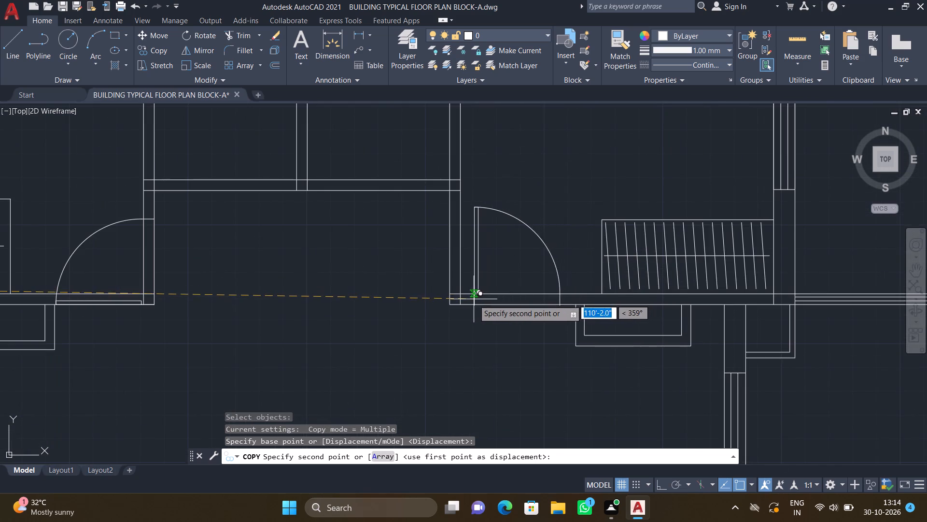
scroll(474, 300, "up", 3)
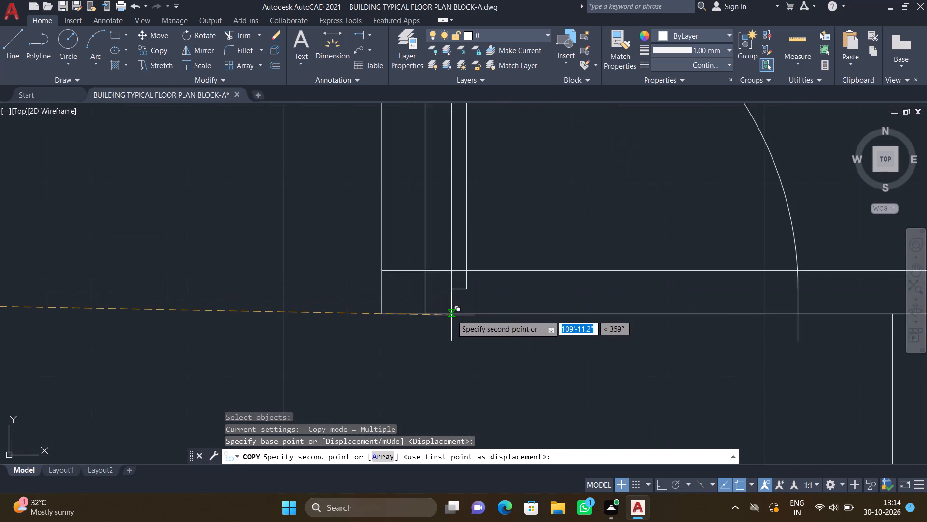
scroll(451, 315, "up", 1)
left_click(409, 312)
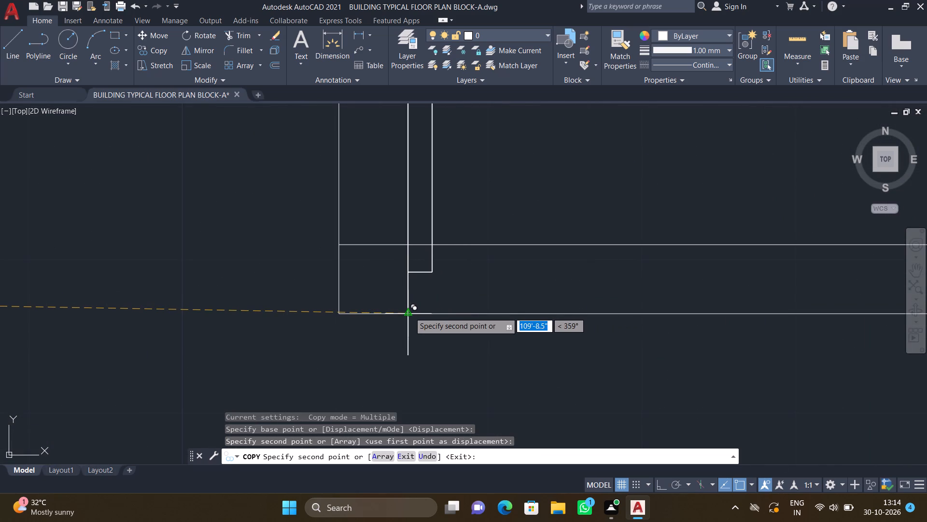
key("Return")
Move the new door up by its lower line end onto the bottom wall's lower line, along the left wall's inner face.
scroll(421, 334, "down", 2)
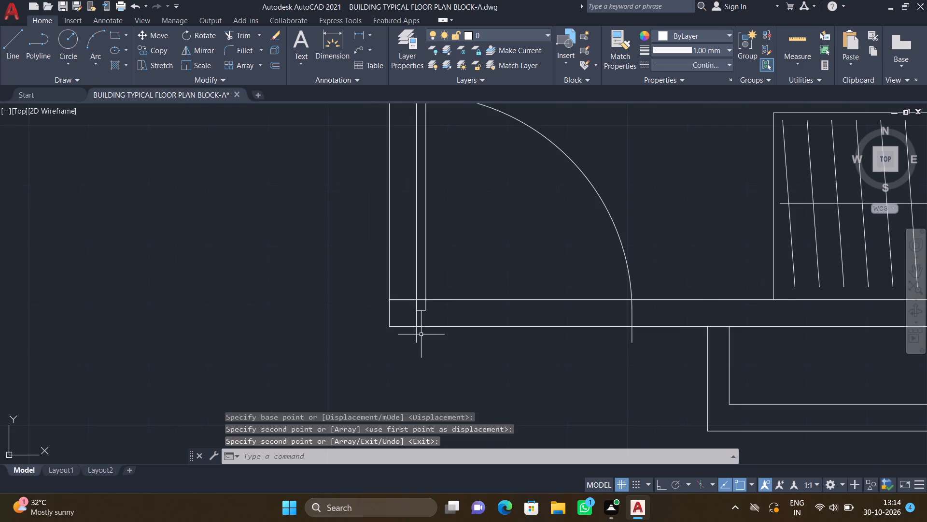
scroll(425, 340, "up", 2)
key("m")
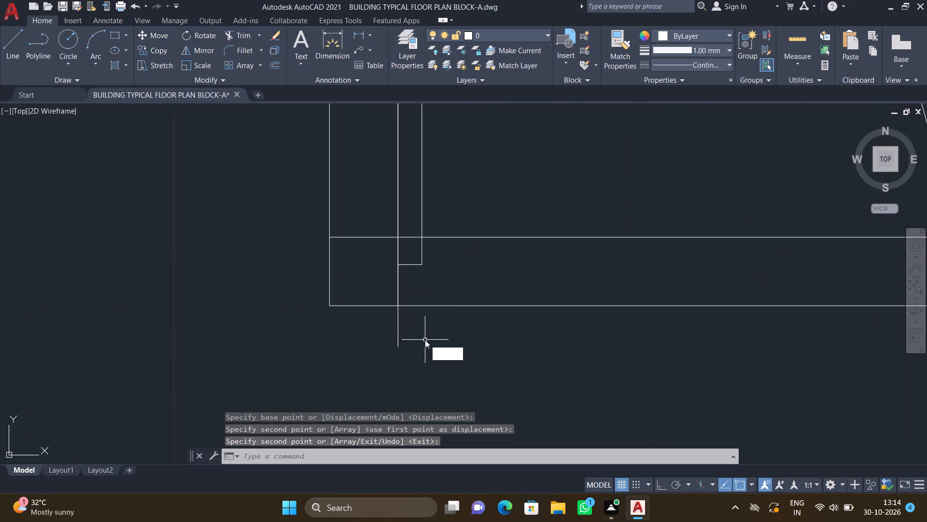
key("Return")
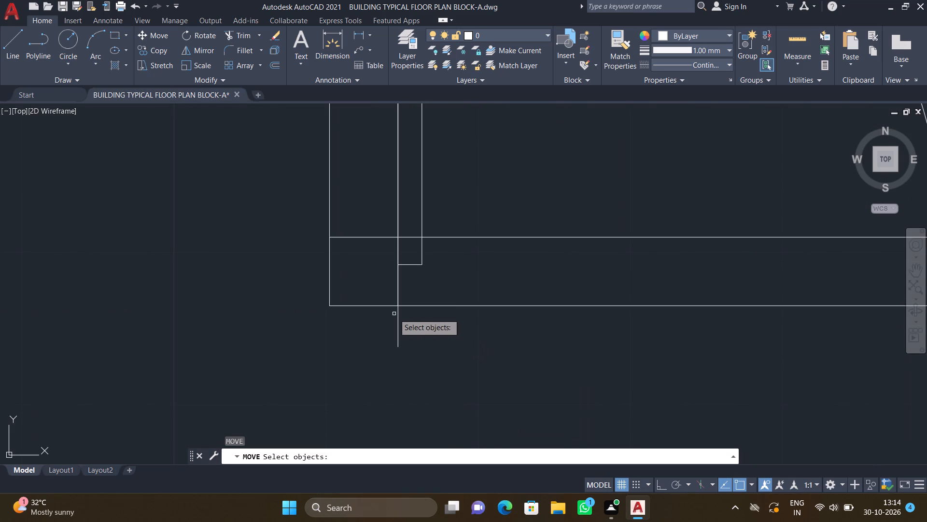
left_click(398, 320)
key("Return")
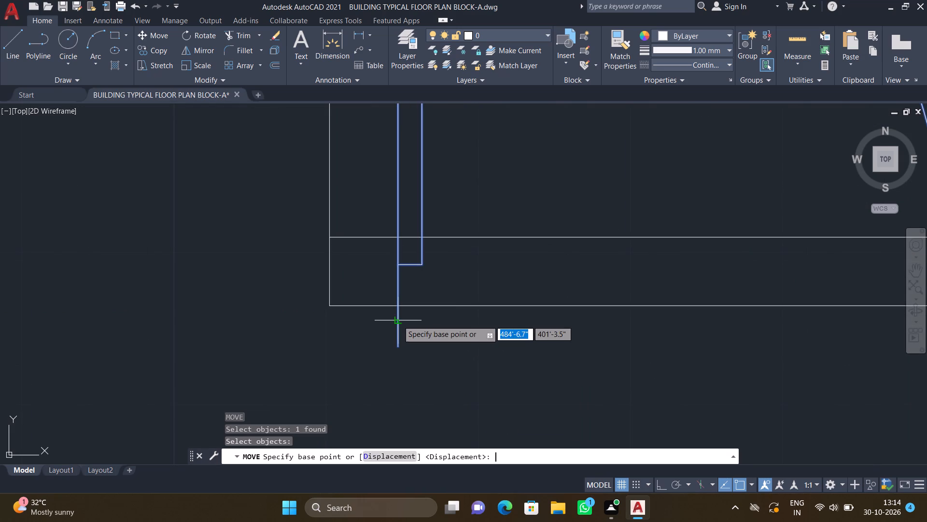
scroll(397, 324, "down", 1)
scroll(377, 344, "up", 2)
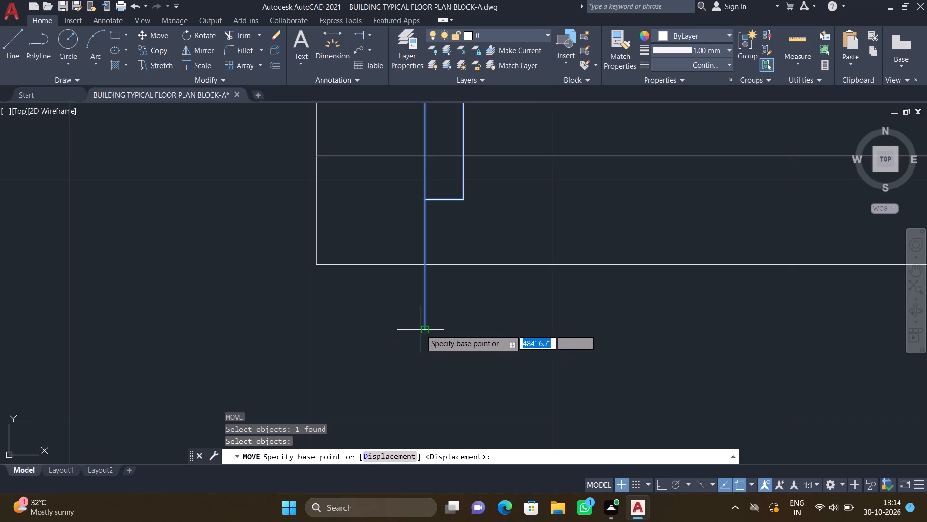
left_click(424, 331)
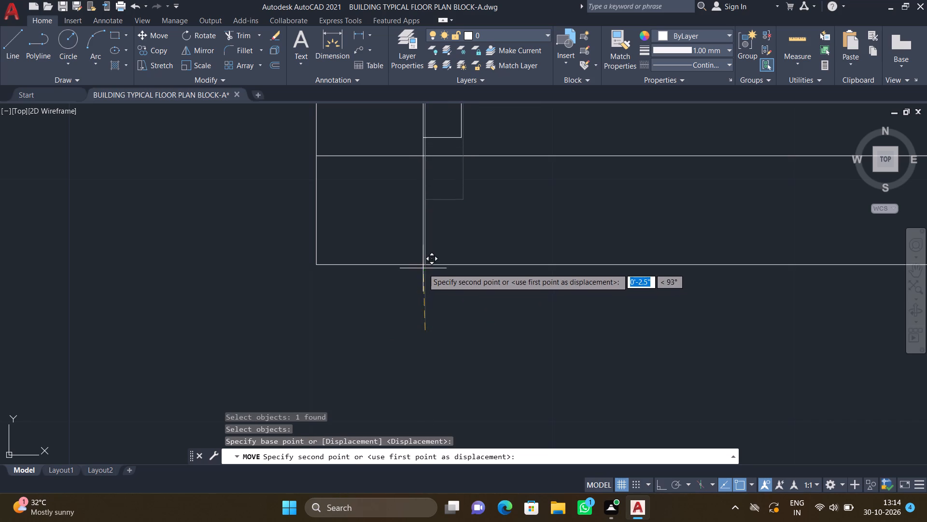
left_click(423, 263)
Copy the upper-right door of the smaller horizontal door set by its inner line end to the unfinished left toilet's left wall, on its outer line above the partition.
scroll(385, 343, "down", 4)
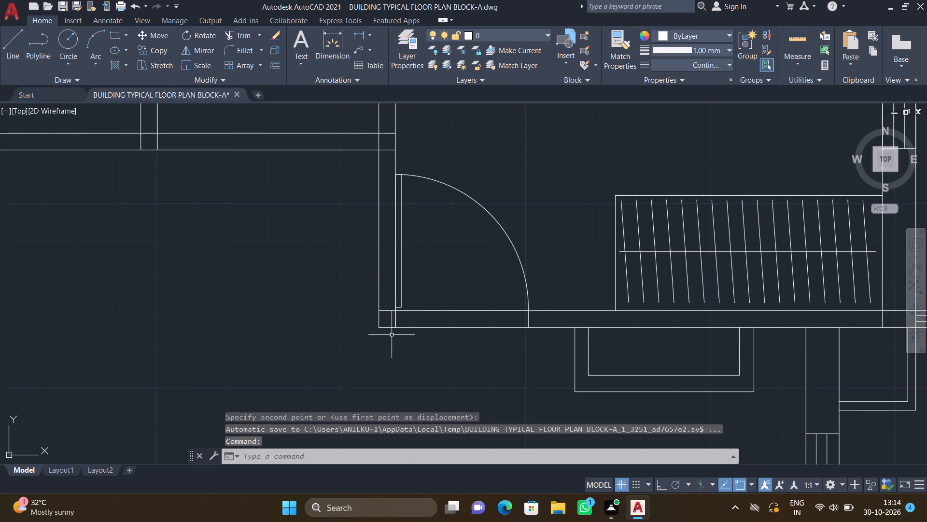
scroll(388, 340, "down", 5)
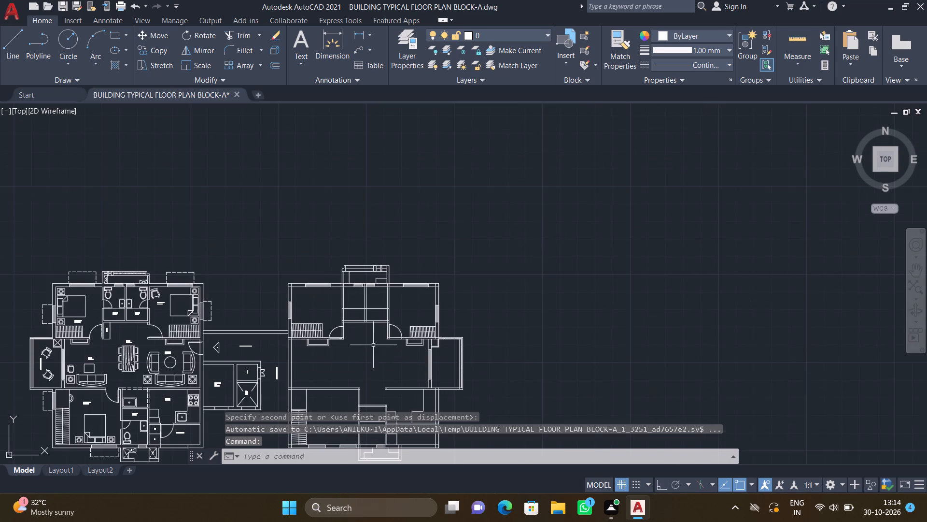
middle_click_drag(281, 347, 332, 304)
scroll(337, 302, "down", 2)
middle_click_drag(186, 335, 290, 330)
scroll(313, 319, "up", 5)
type("co")
key("Return")
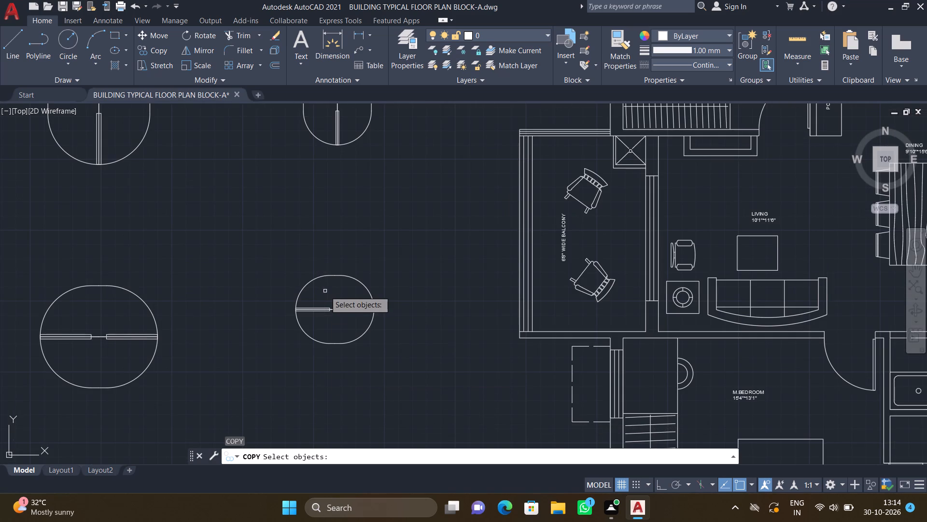
double_click(370, 290)
key("Return")
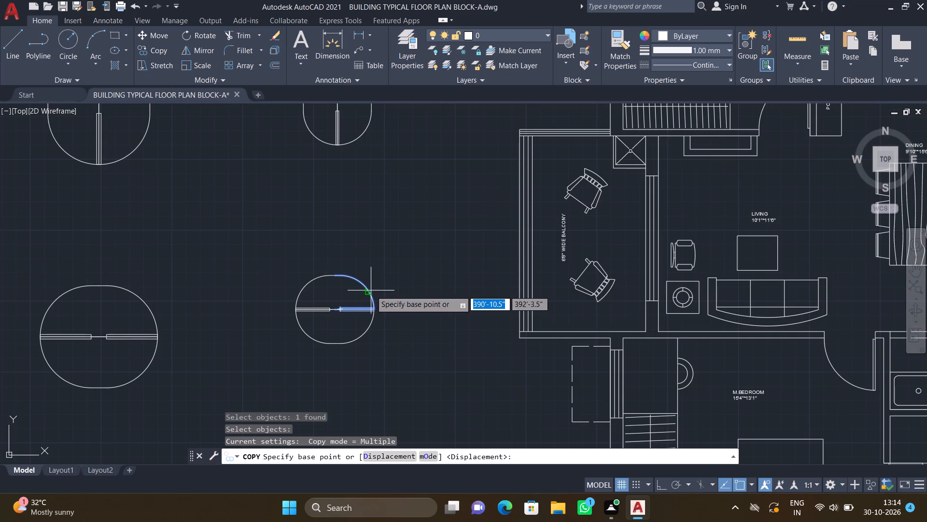
scroll(325, 311, "up", 3)
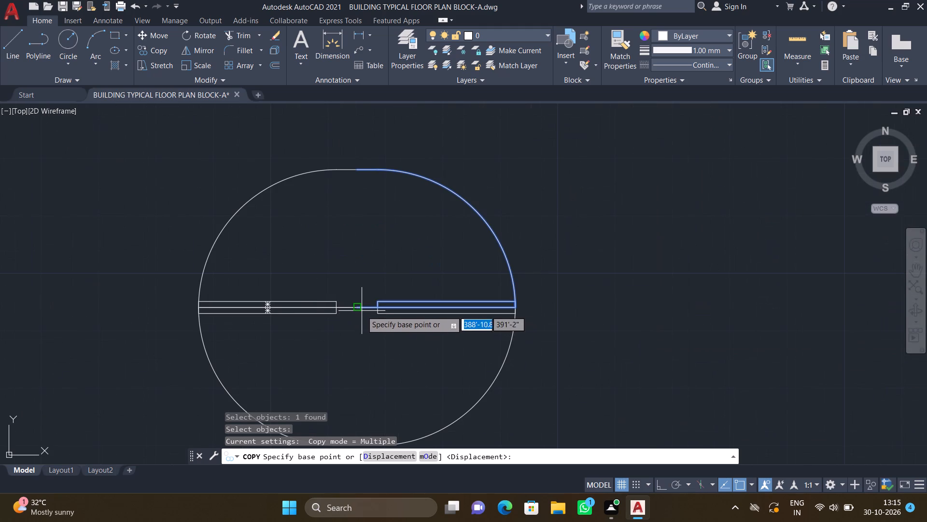
left_click(362, 311)
scroll(365, 314, "down", 3)
middle_click_drag(464, 355, 234, 297)
scroll(232, 298, "down", 3)
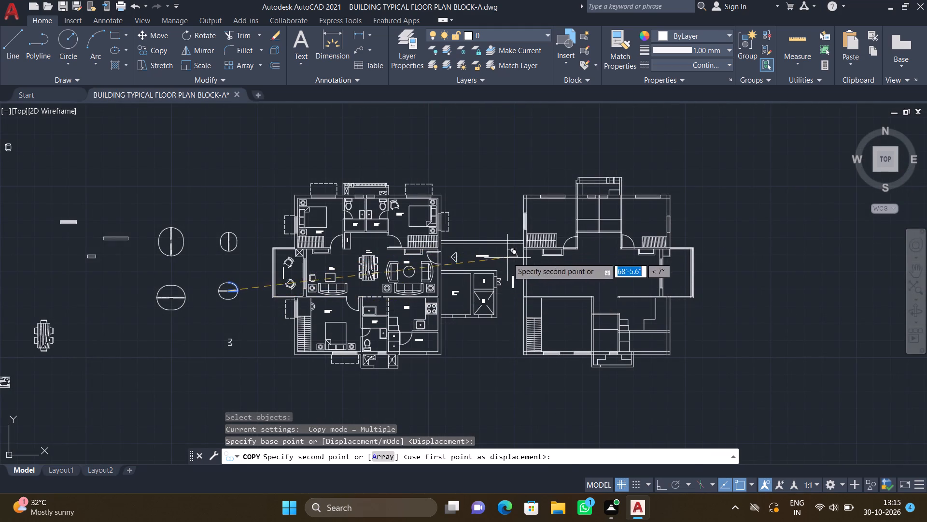
middle_click_drag(470, 274, 306, 283)
middle_click_drag(442, 267, 926, 189)
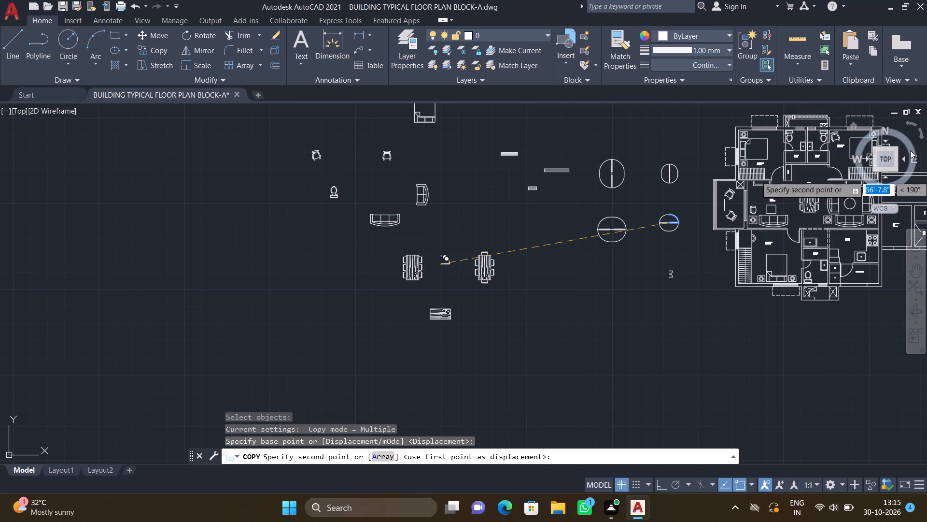
middle_click_drag(725, 224, 399, 334)
middle_click_drag(580, 274, 554, 279)
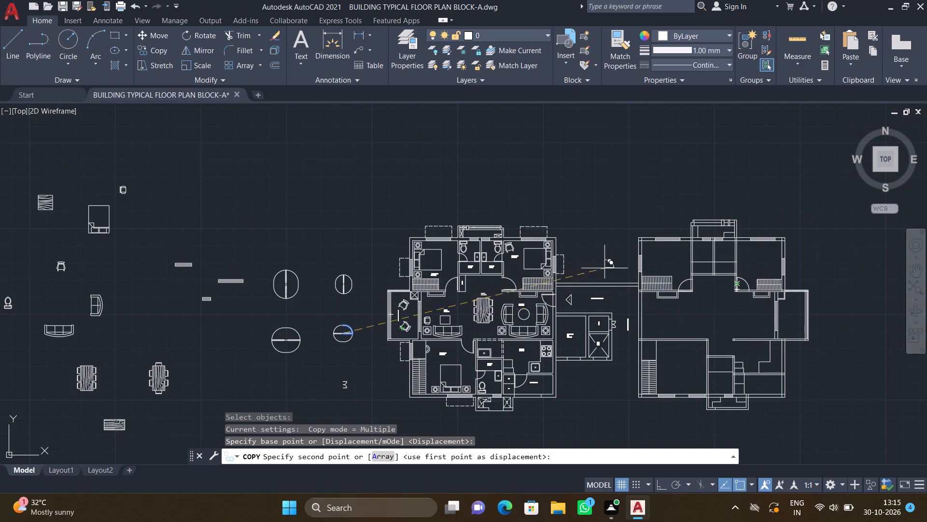
middle_click_drag(554, 279, 356, 283)
scroll(495, 274, "up", 3)
scroll(382, 257, "up", 1)
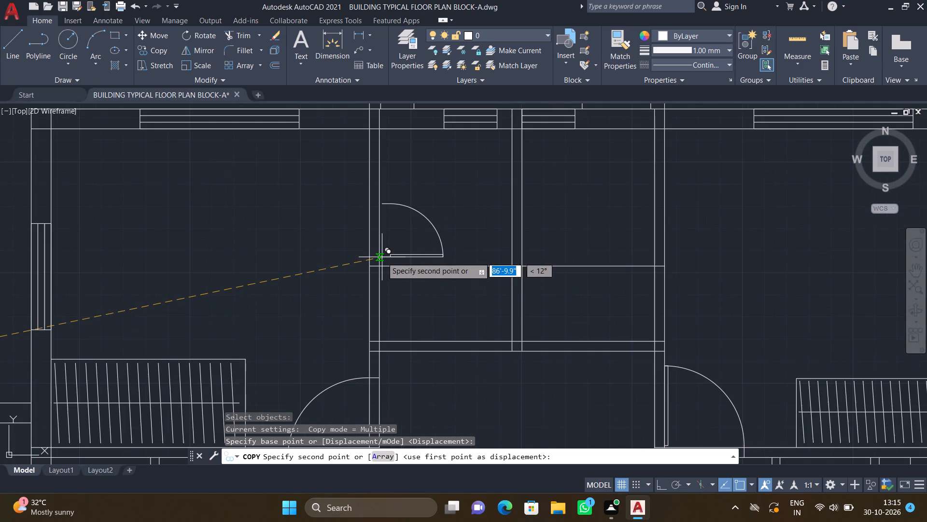
scroll(375, 260, "up", 3)
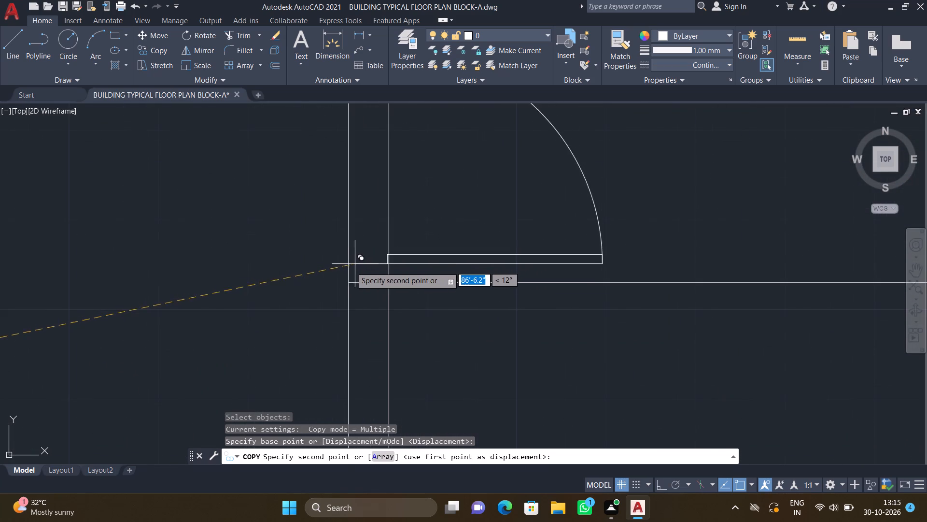
scroll(346, 275, "up", 2)
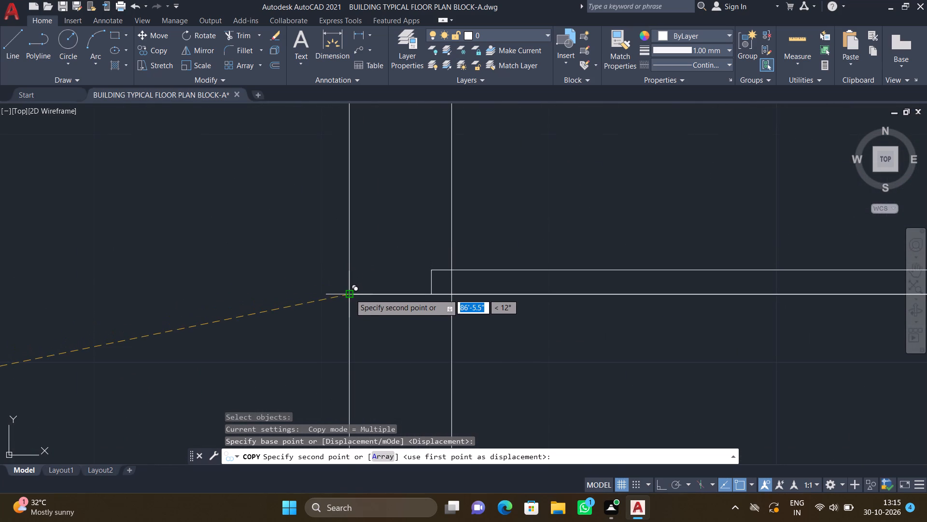
left_click(351, 293)
key("Return")
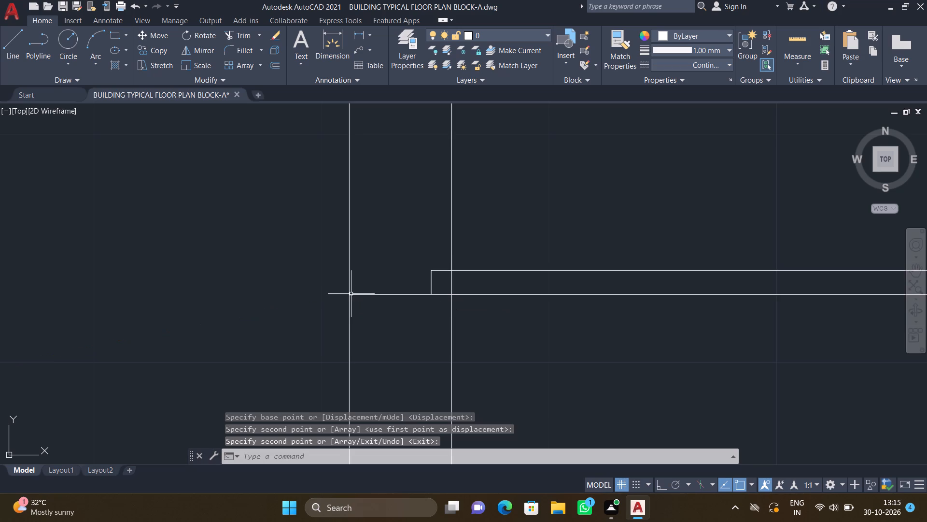
Copy the upper-left door of the smaller horizontal door set by its inner line end to the unfinished right toilet's right wall, where the partition meets its outer line.
scroll(351, 293, "down", 6)
scroll(315, 290, "up", 1)
middle_click_drag(277, 296, 416, 258)
scroll(413, 258, "down", 4)
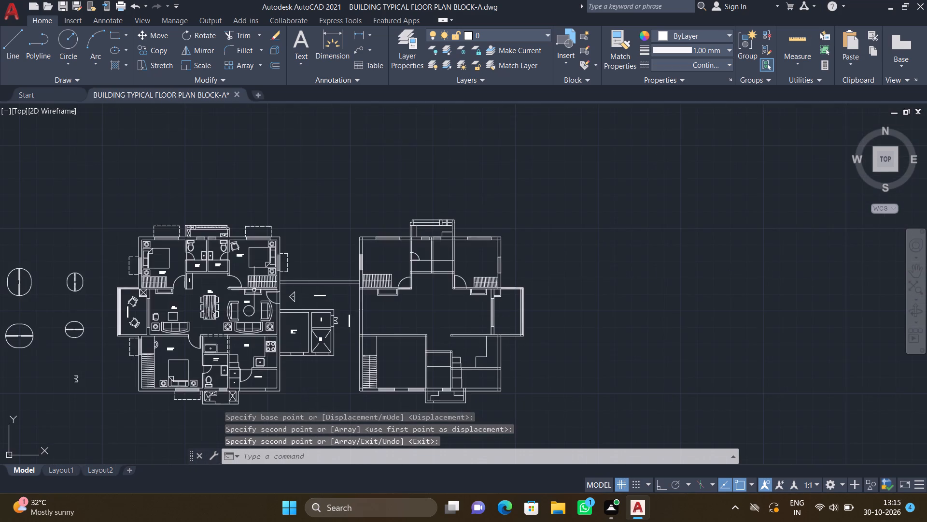
middle_click_drag(251, 287, 410, 273)
middle_click_drag(229, 290, 384, 295)
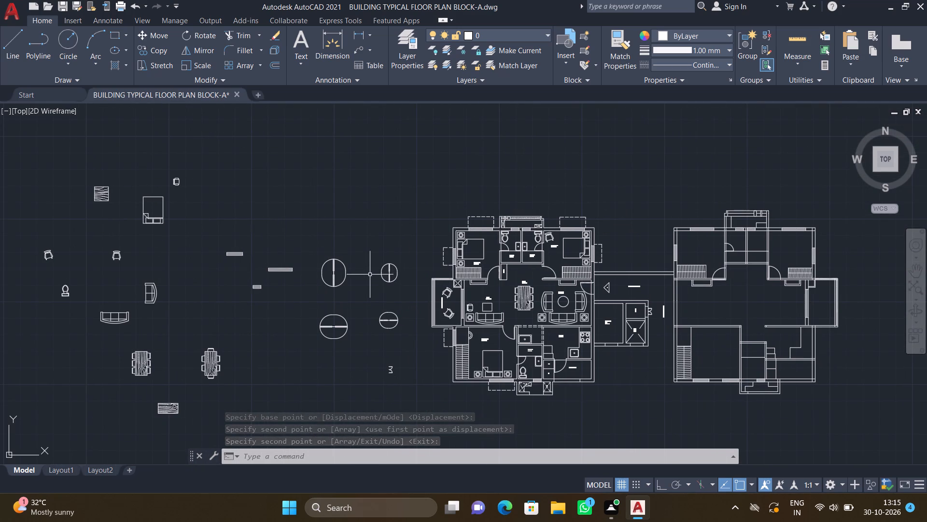
scroll(392, 321, "up", 2)
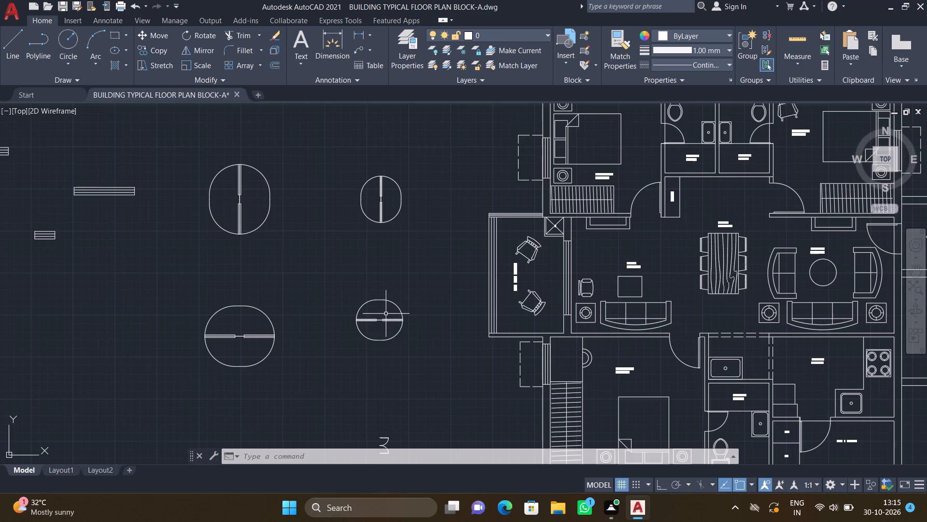
type("co")
key("Return")
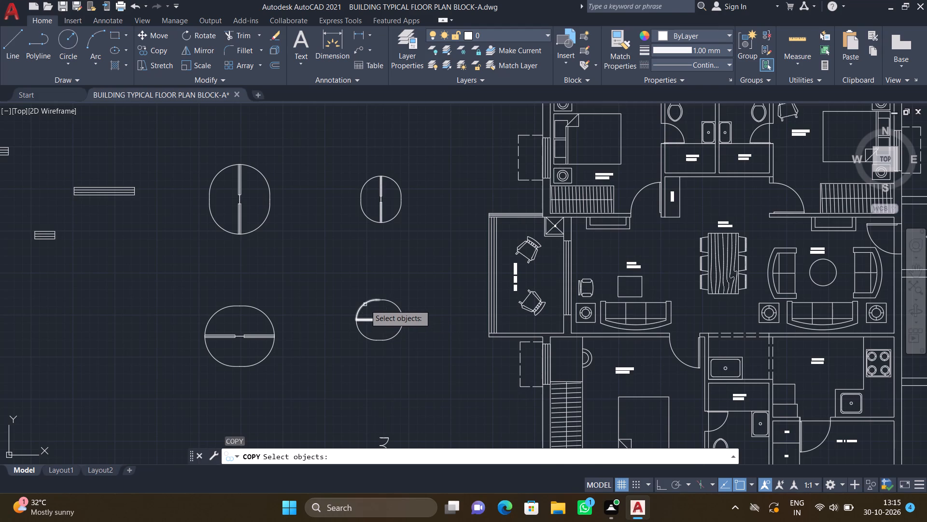
scroll(365, 304, "up", 1)
left_click(365, 303)
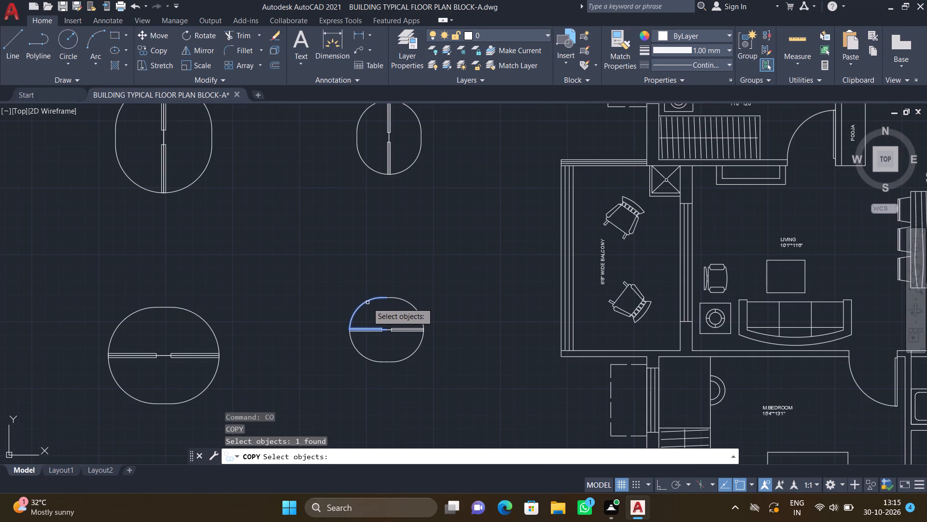
key("Return")
scroll(385, 325, "up", 2)
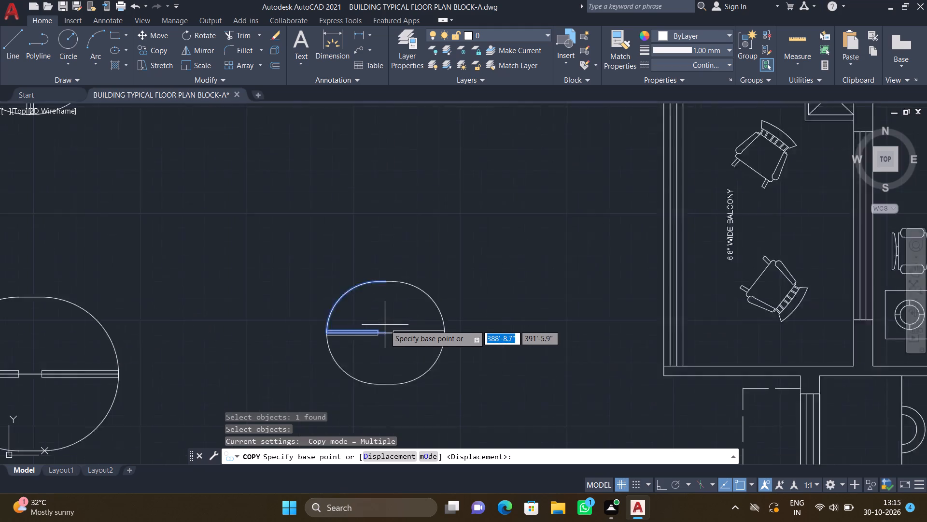
scroll(385, 325, "up", 1)
left_click(383, 344)
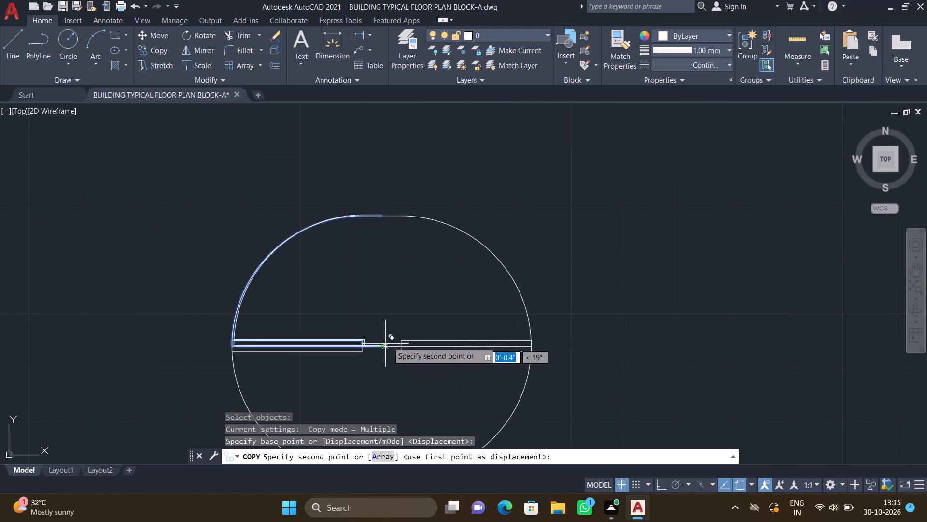
scroll(461, 342, "down", 3)
middle_click_drag(582, 347, 359, 297)
scroll(368, 300, "down", 2)
middle_click_drag(520, 316, 360, 320)
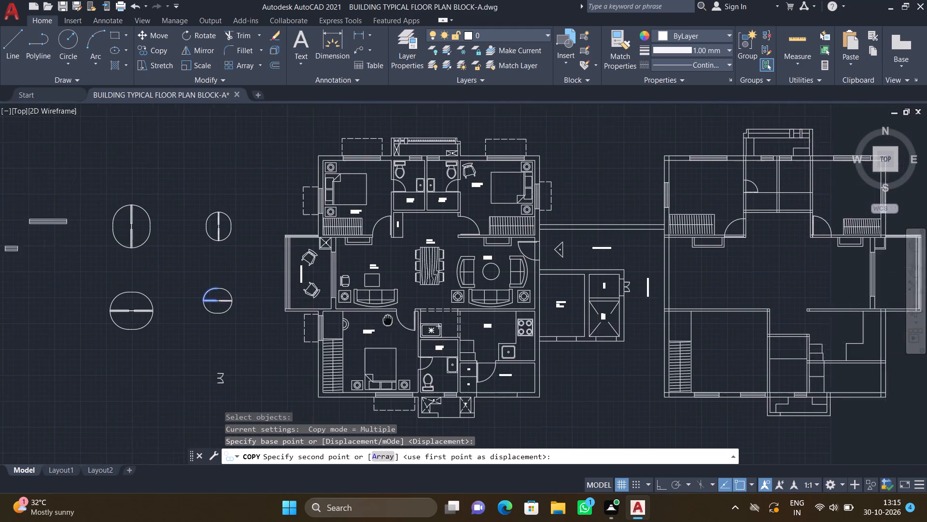
middle_click_drag(360, 320, 325, 320)
scroll(369, 287, "down", 1)
middle_click_drag(560, 254, 441, 317)
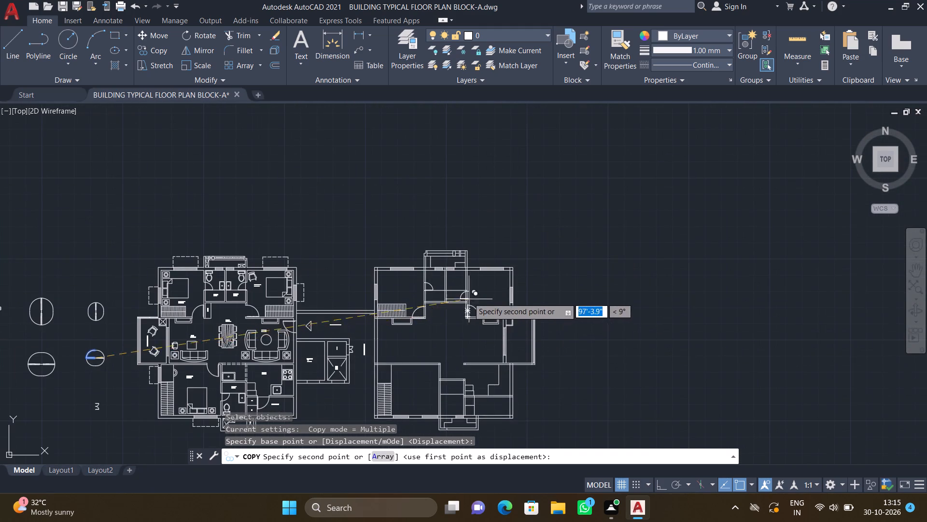
scroll(460, 283, "up", 5)
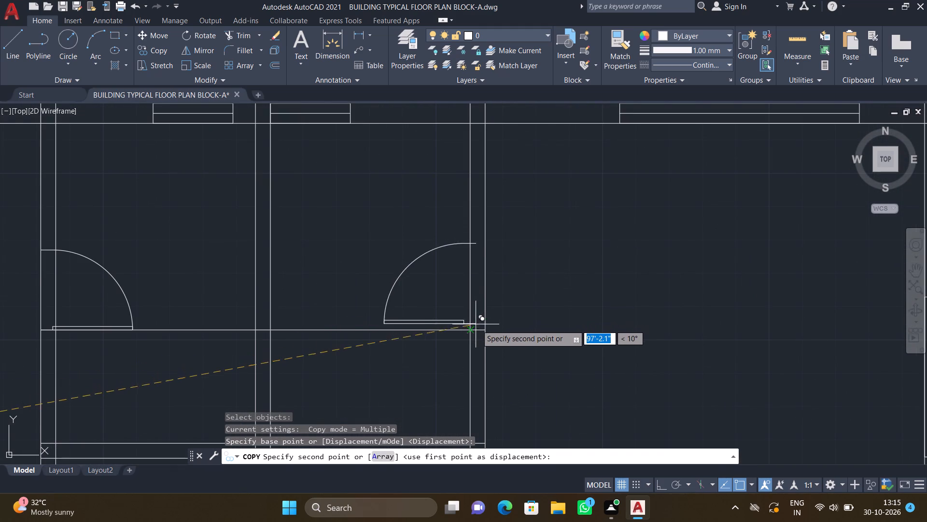
scroll(486, 327, "up", 1)
left_click(486, 327)
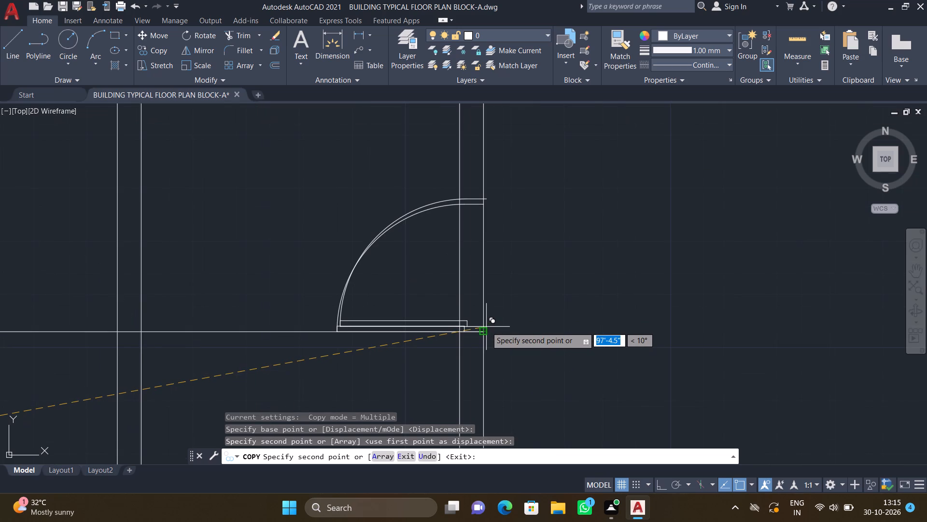
key("Return")
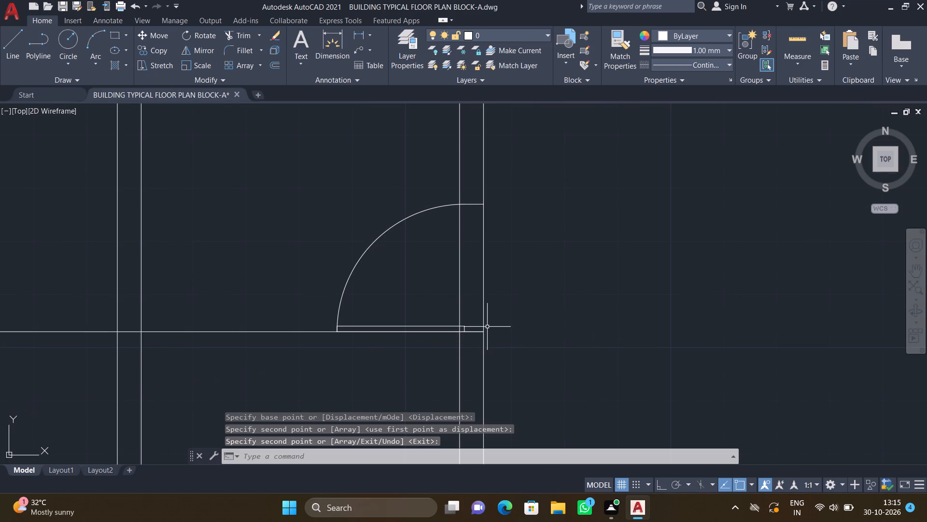
Copy the lower-right door of the larger horizontal door set by its inner line end to the unfinished unit's left outer wall line, just below the upper left room.
scroll(463, 334, "down", 3)
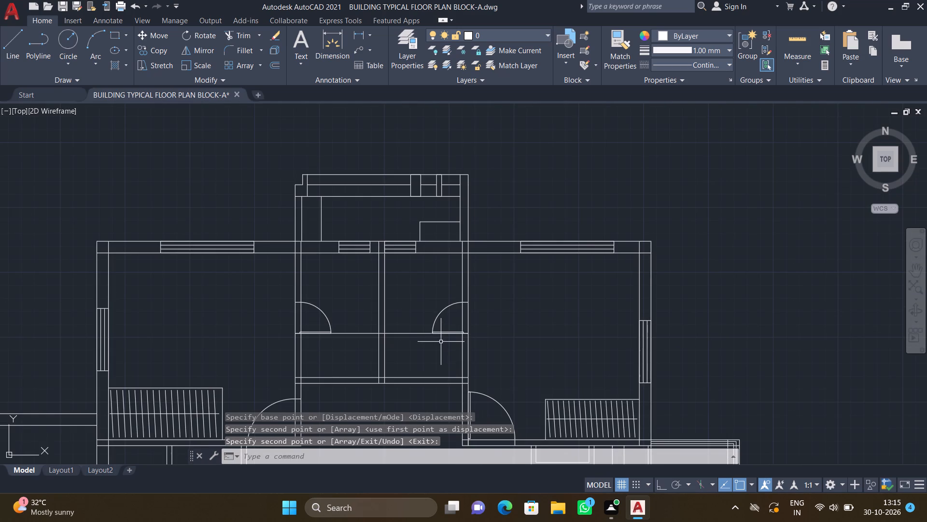
scroll(441, 342, "down", 3)
middle_click_drag(419, 377, 444, 309)
scroll(428, 312, "down", 2)
middle_click_drag(236, 337, 342, 341)
scroll(382, 327, "up", 3)
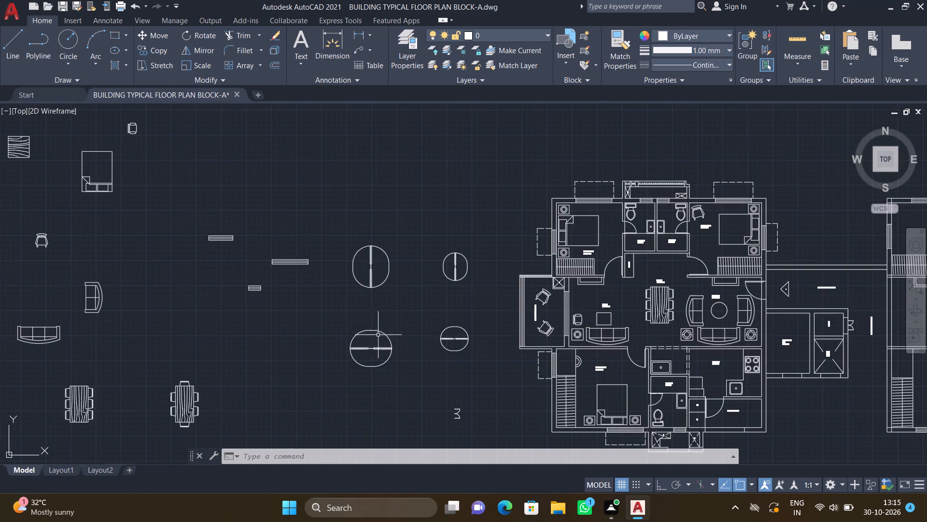
middle_click_drag(385, 348, 369, 266)
scroll(382, 286, "up", 2)
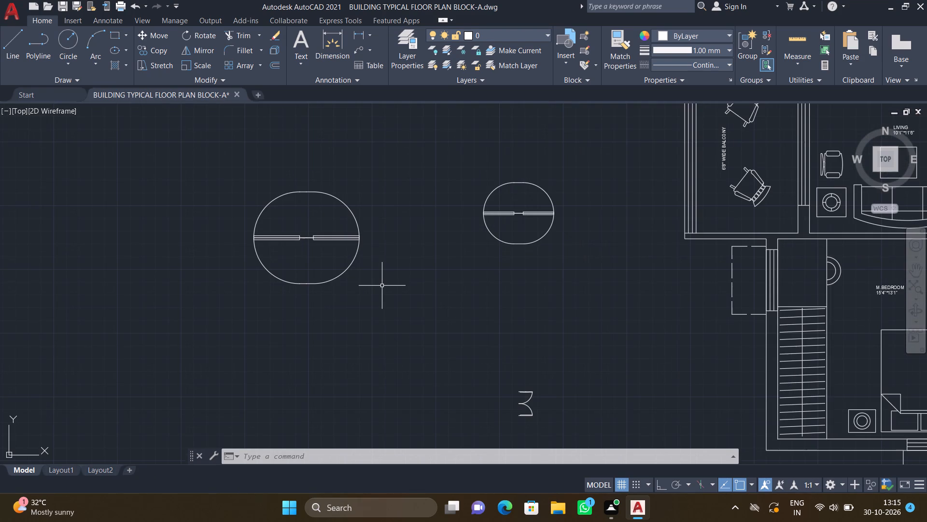
type("co")
key("Return")
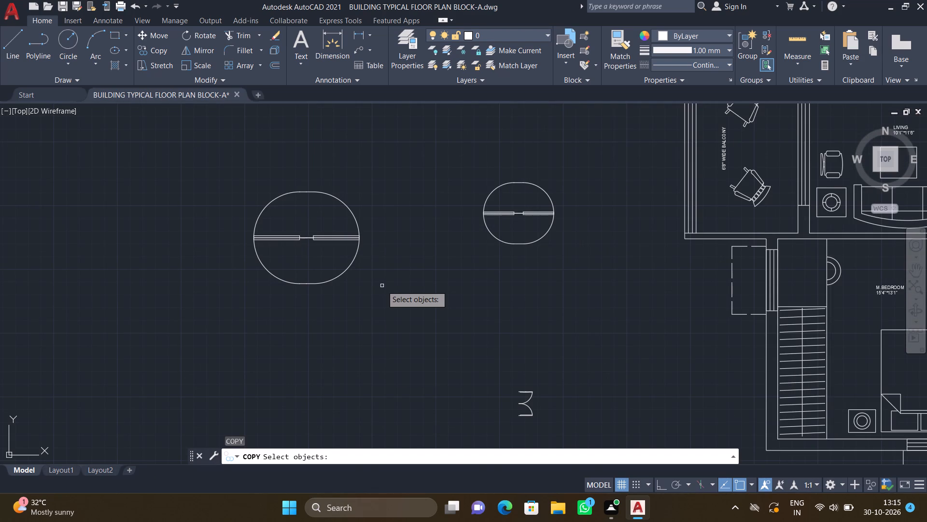
left_click(351, 260)
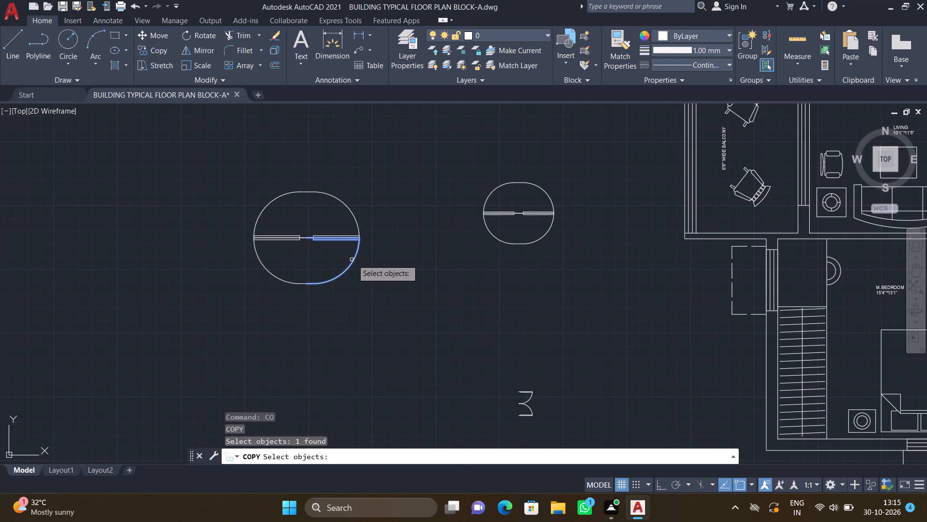
key("Return")
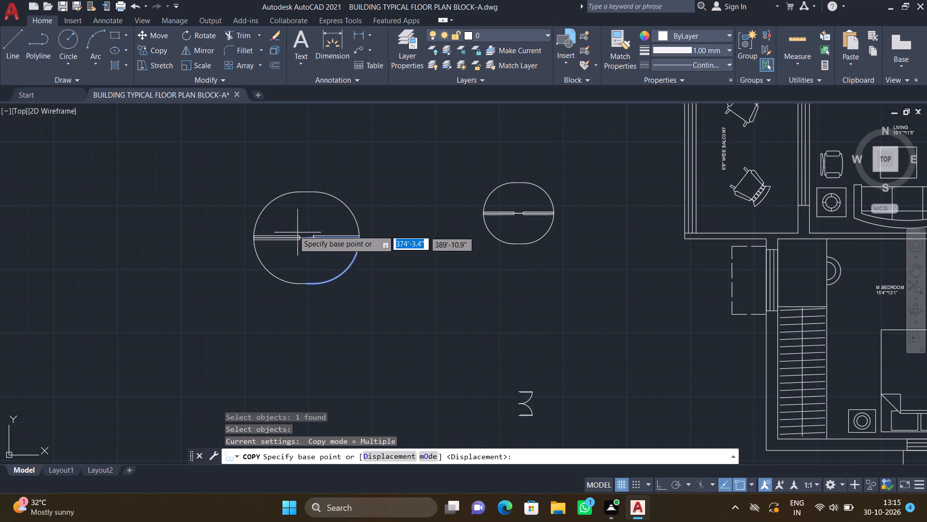
scroll(293, 231, "up", 4)
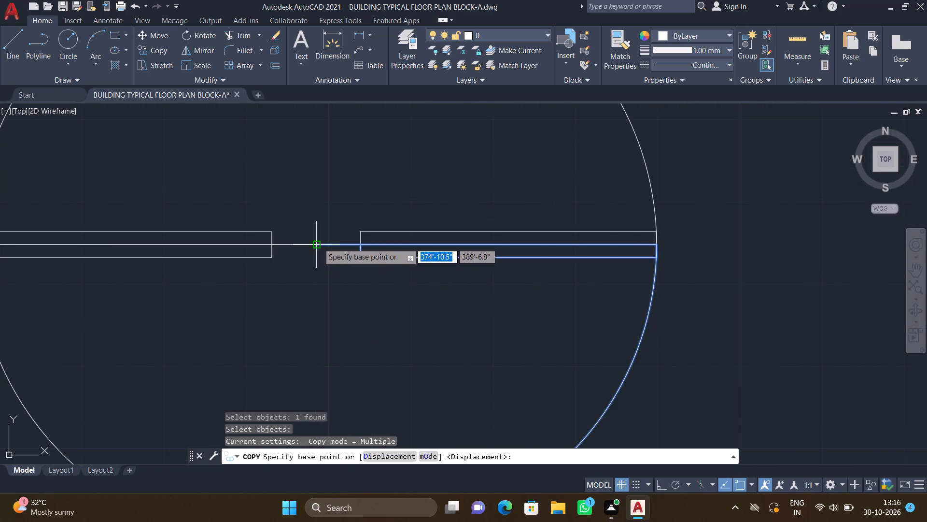
left_click(319, 243)
scroll(329, 246, "down", 3)
middle_click_drag(489, 292, 285, 290)
scroll(285, 290, "down", 4)
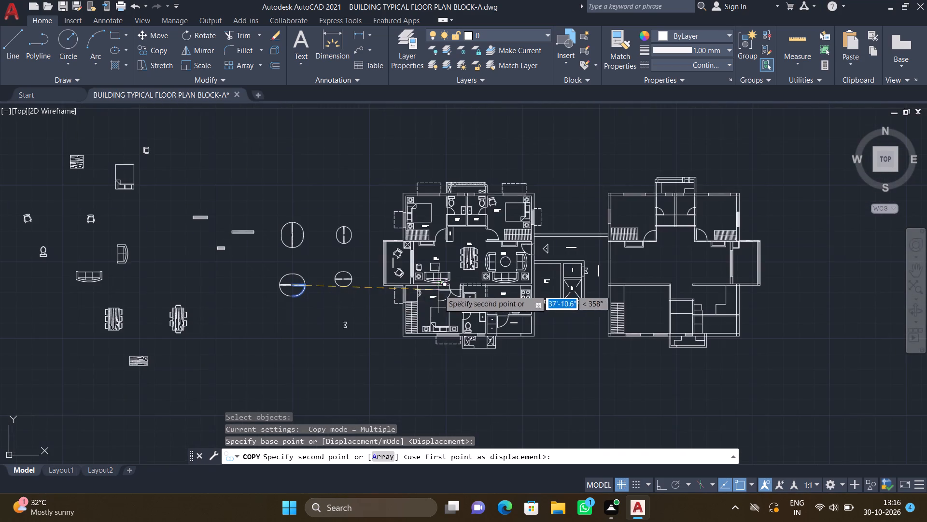
middle_click_drag(425, 293, 202, 288)
middle_click_drag(346, 256, 278, 291)
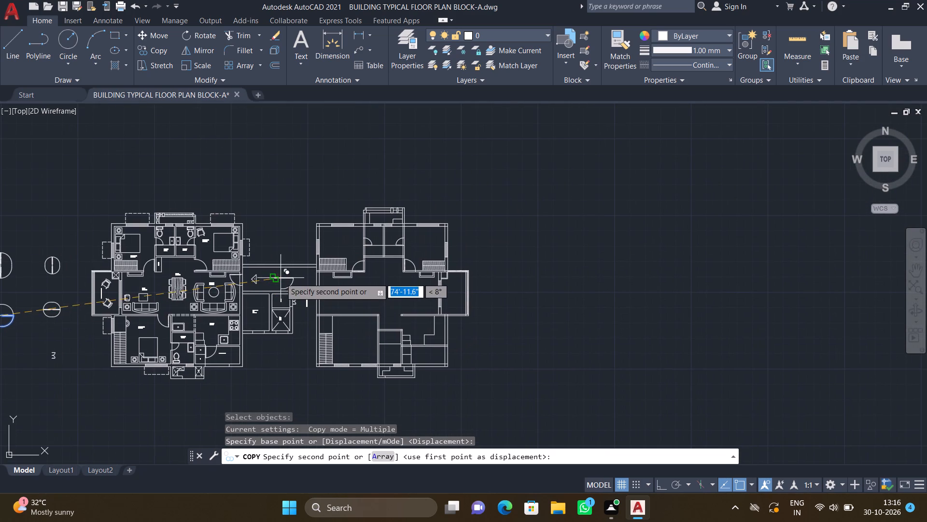
scroll(314, 278, "up", 5)
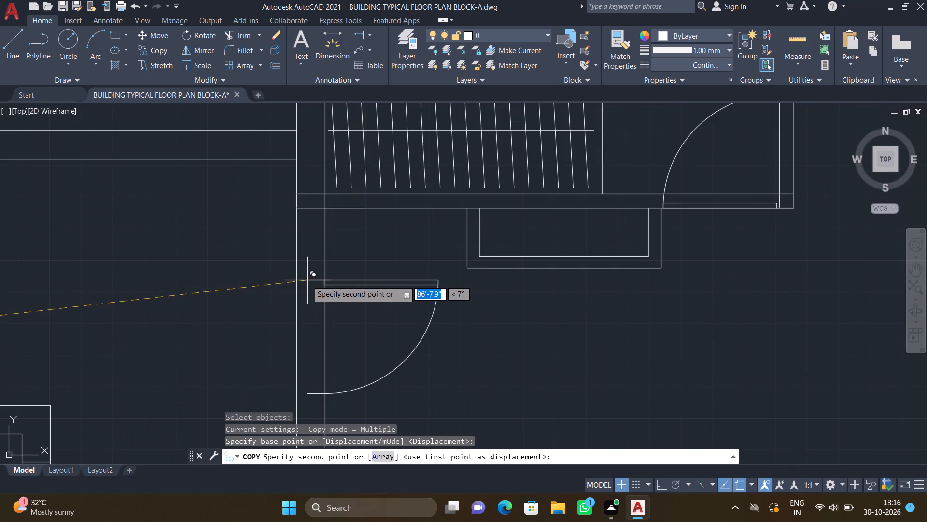
scroll(304, 281, "up", 1)
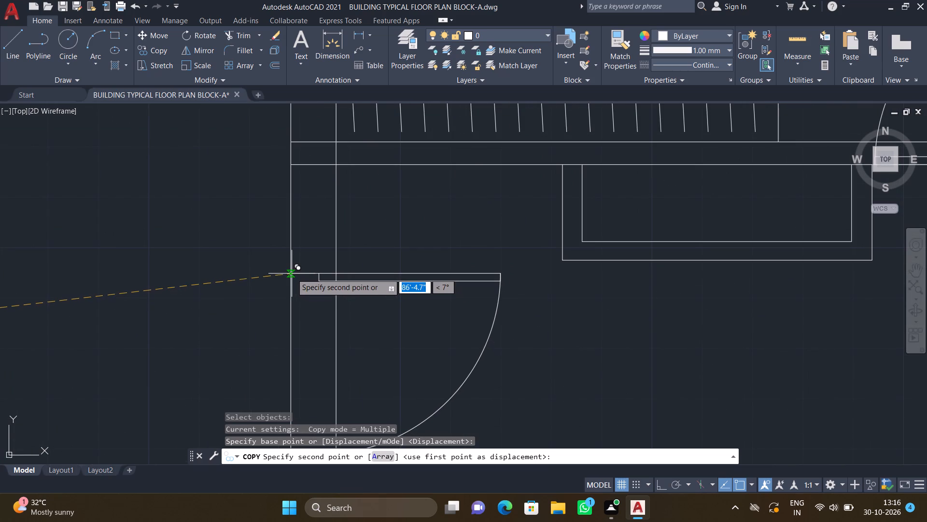
left_click(292, 273)
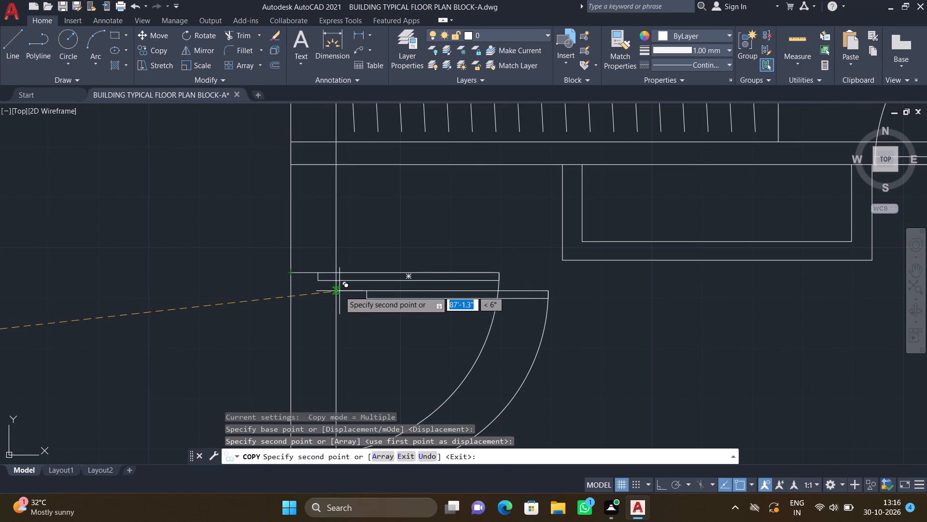
key("Return")
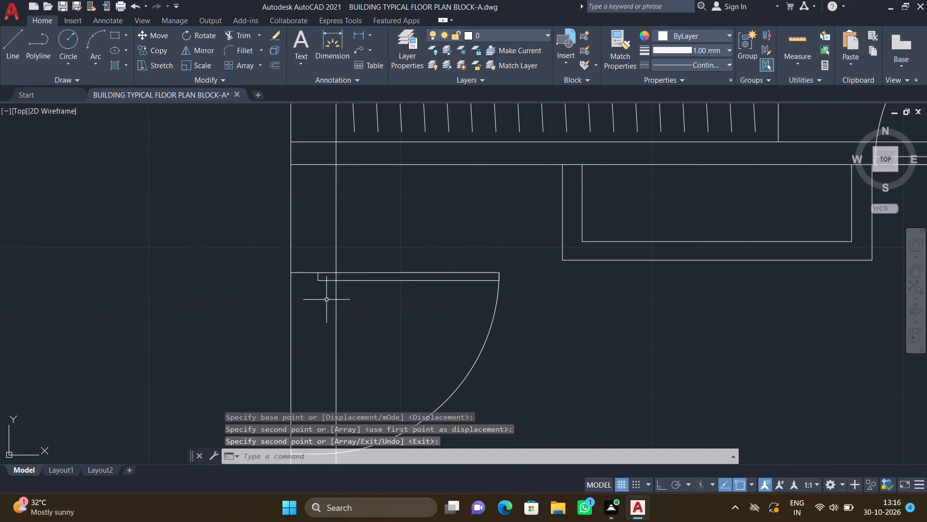
Copy the lower-left door of the larger vertical door set by its inner line end to the top wall's outer corner at the unfinished lower left room.
scroll(327, 300, "down", 5)
middle_click_drag(224, 303, 393, 272)
scroll(381, 274, "down", 3)
middle_click_drag(235, 296, 297, 300)
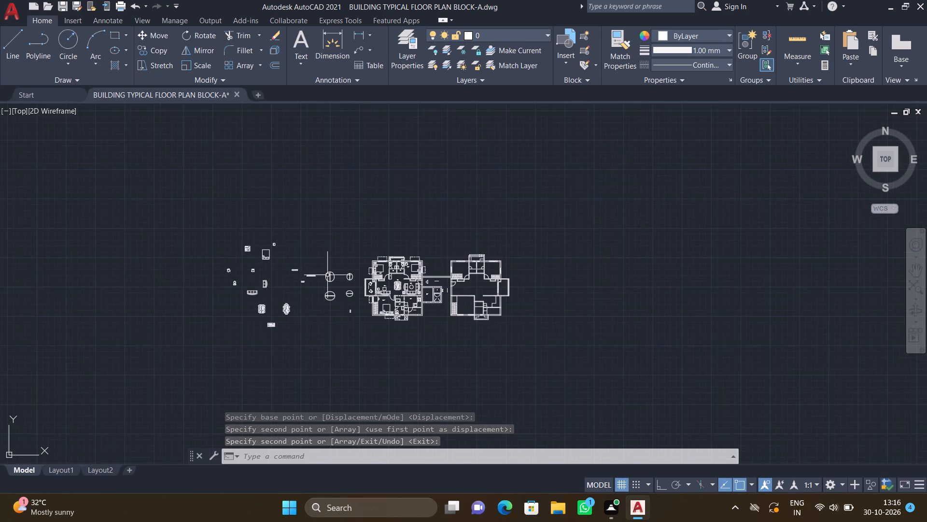
scroll(328, 279, "up", 5)
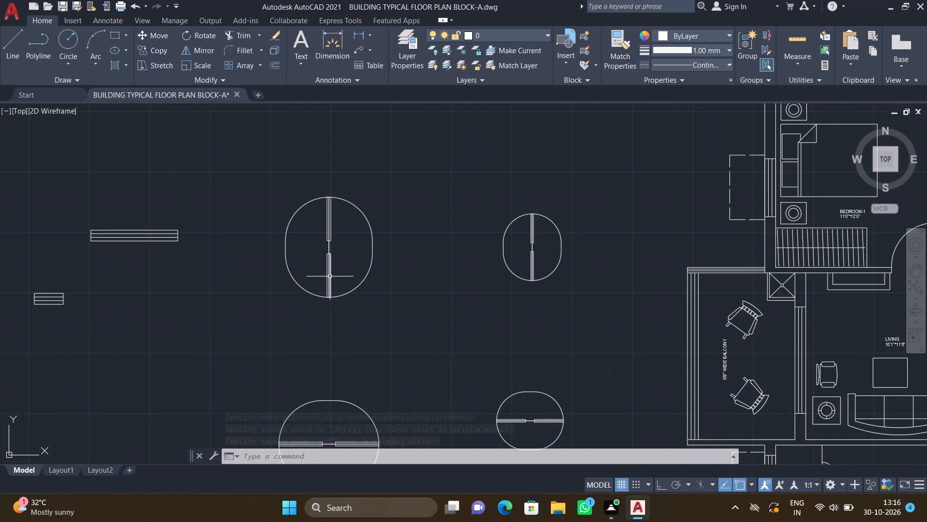
type("co")
key("Return")
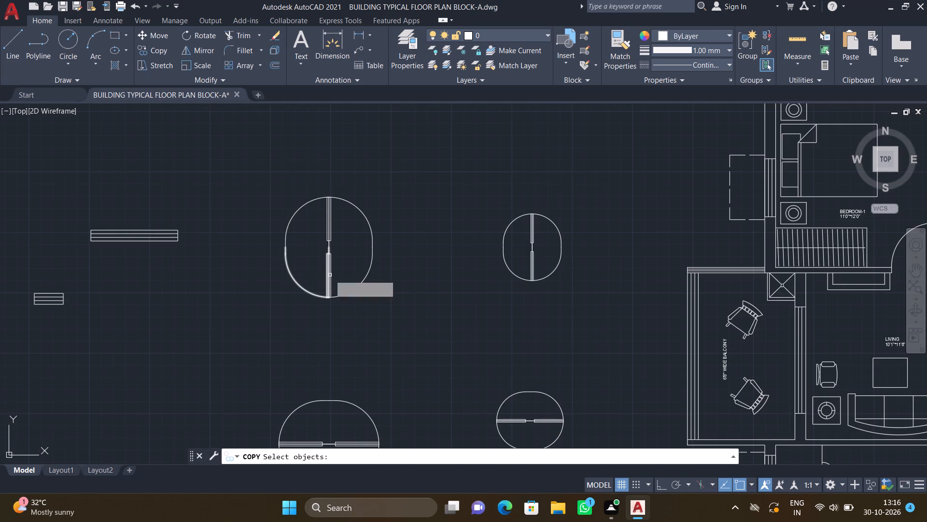
double_click(298, 279)
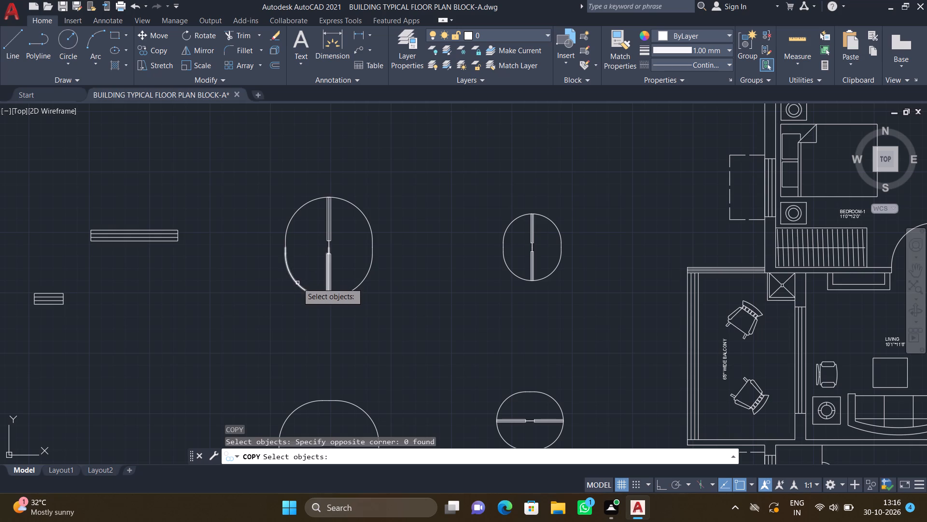
double_click(297, 283)
key("Return")
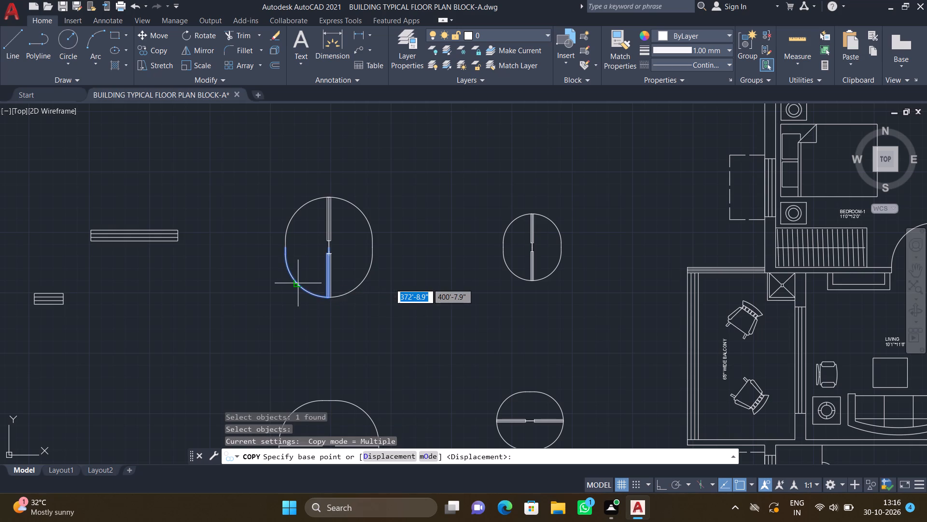
scroll(334, 260, "up", 3)
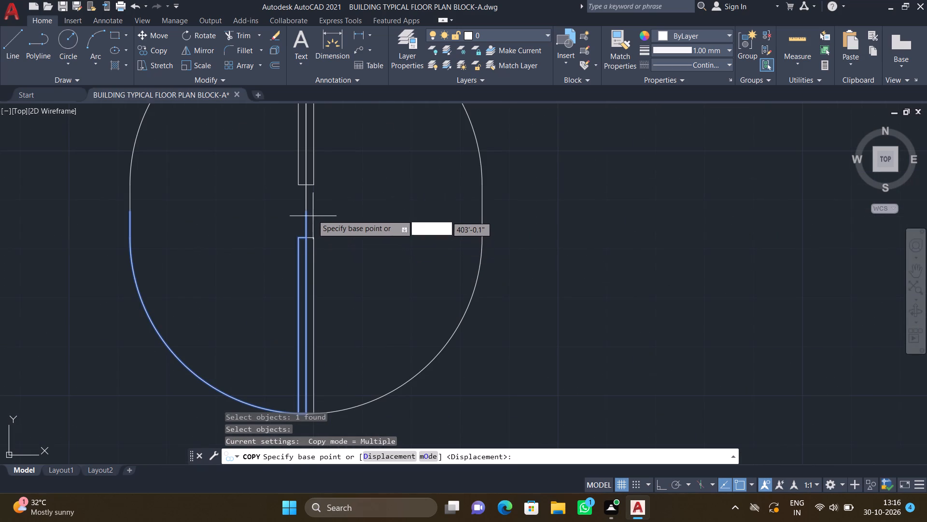
left_click(306, 210)
scroll(406, 281, "down", 3)
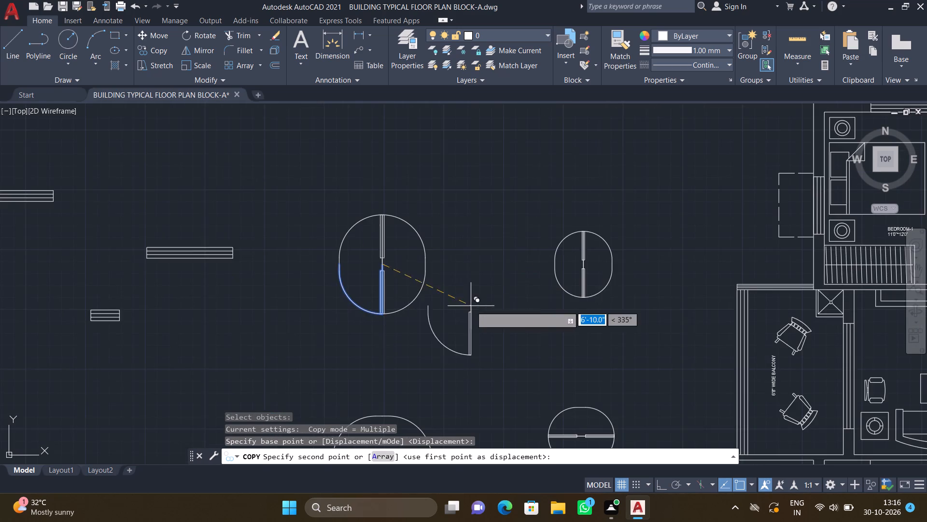
middle_click_drag(436, 293, 269, 243)
scroll(223, 222, "down", 4)
middle_click_drag(390, 303, 258, 295)
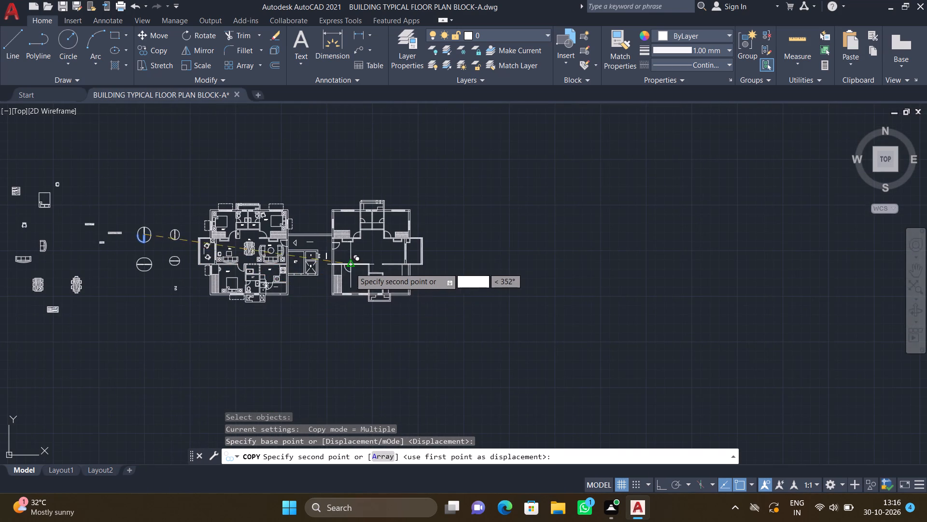
scroll(354, 270, "up", 2)
middle_click_drag(363, 274, 357, 302)
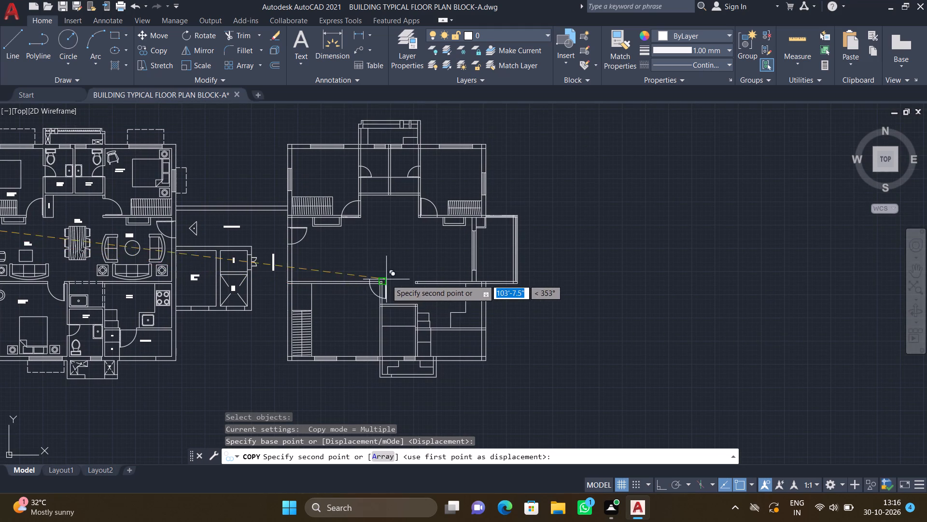
scroll(385, 285, "up", 5)
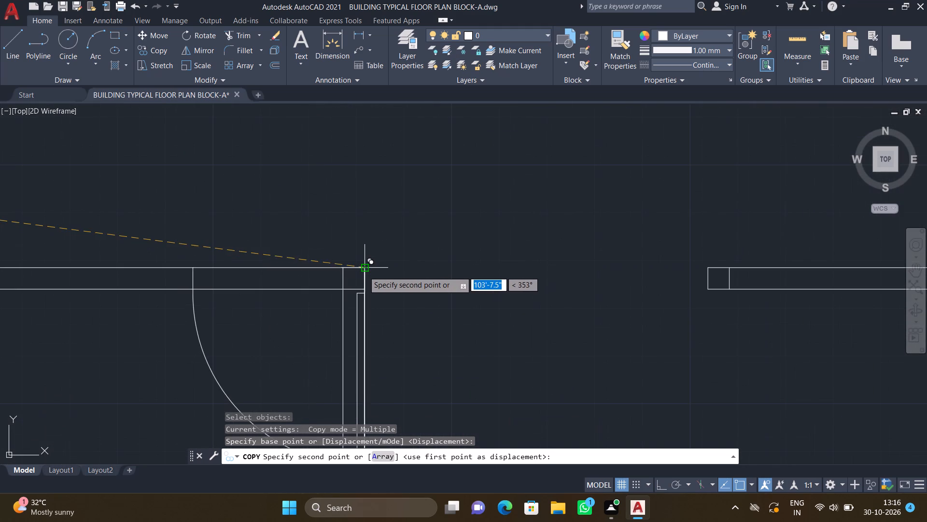
scroll(364, 267, "up", 1)
left_click(364, 267)
key("Return")
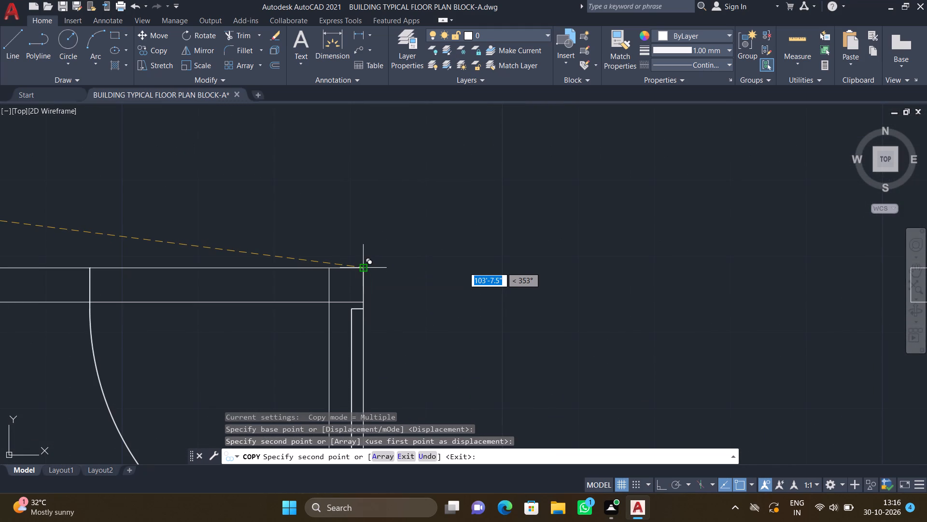
Move the new door by its upper line end along the top wall's upper line to the lower left room's right wall inner face.
scroll(371, 278, "down", 4)
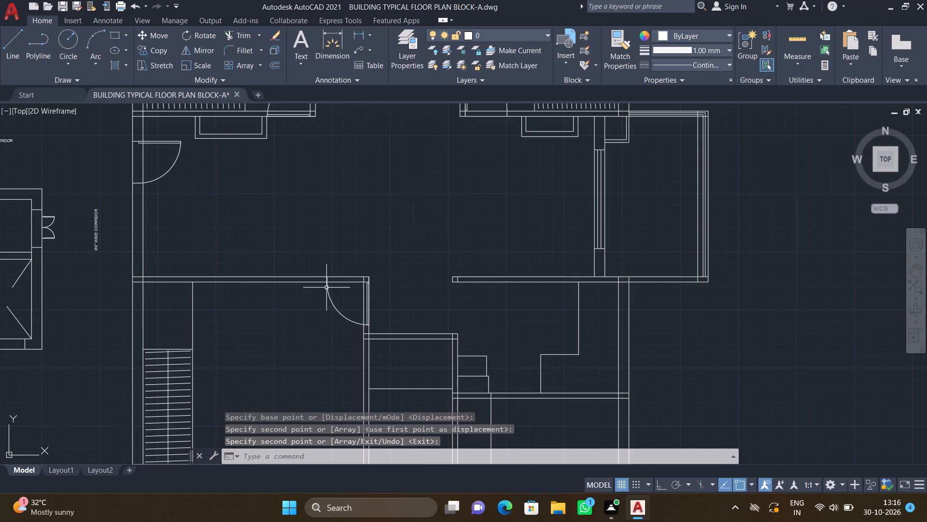
scroll(301, 305, "down", 1)
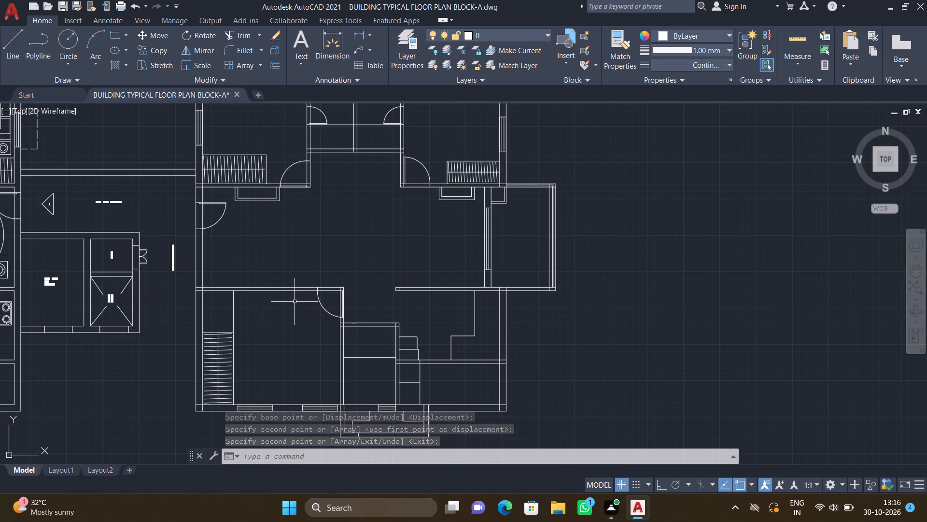
scroll(348, 307, "up", 2)
middle_click_drag(319, 325, 350, 309)
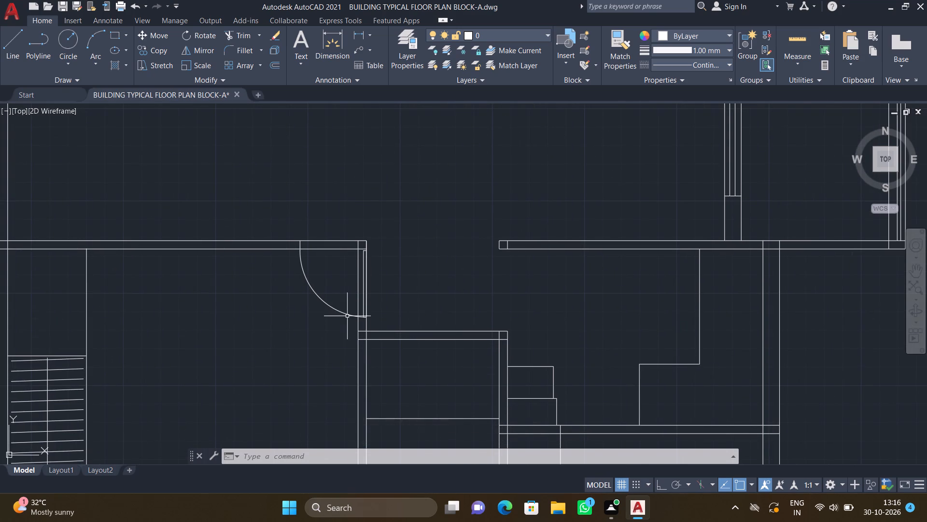
scroll(347, 316, "up", 1)
key("m")
key("Return")
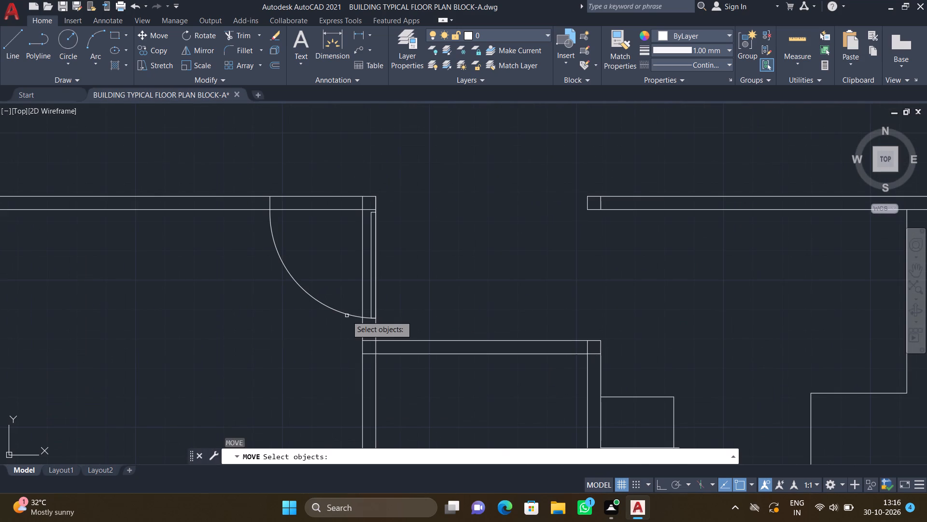
left_click(347, 315)
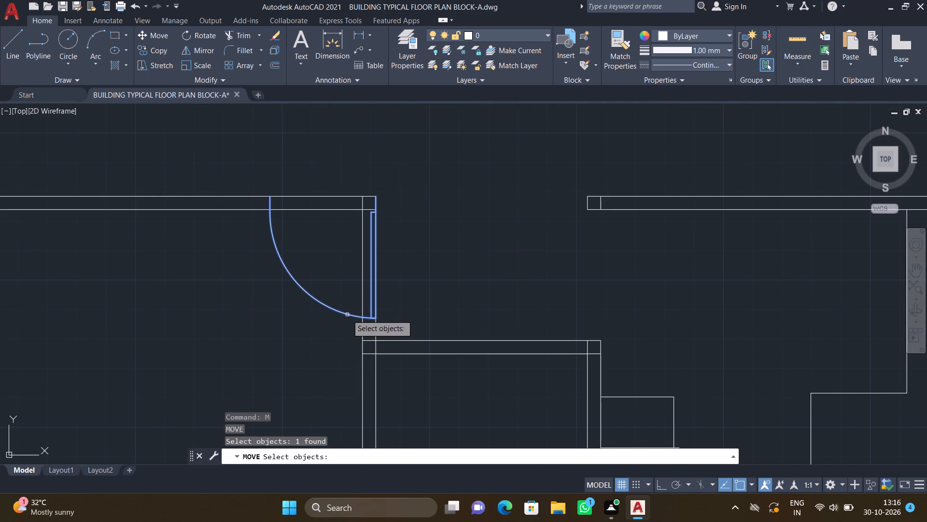
key("Return")
scroll(407, 174, "up", 1)
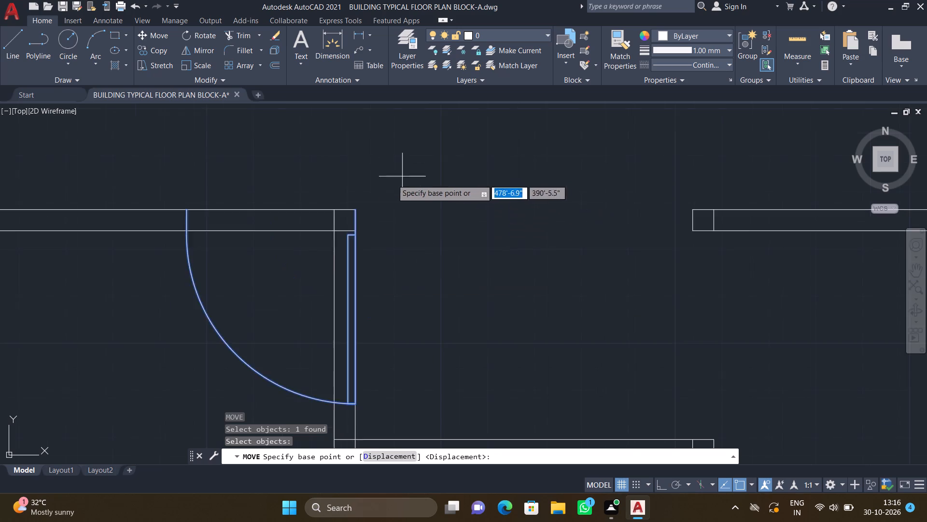
scroll(372, 184, "up", 2)
left_click(335, 244)
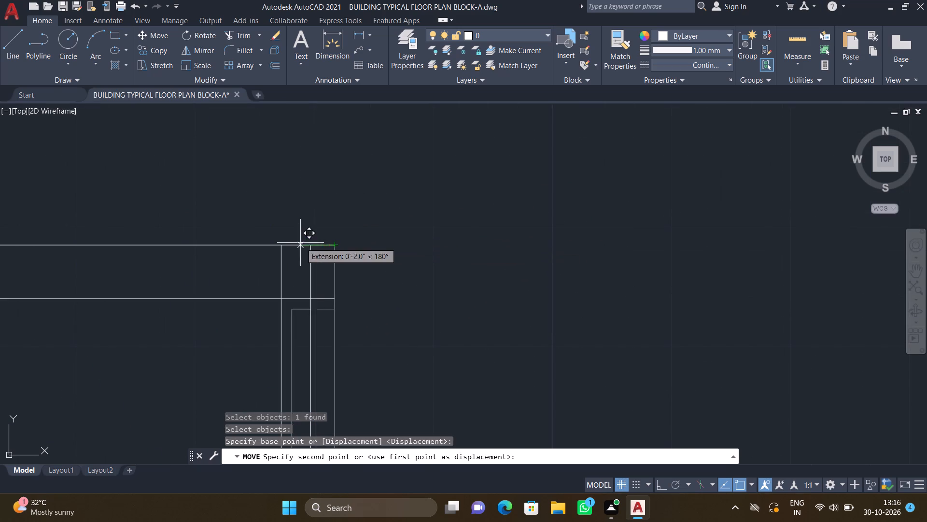
left_click(279, 243)
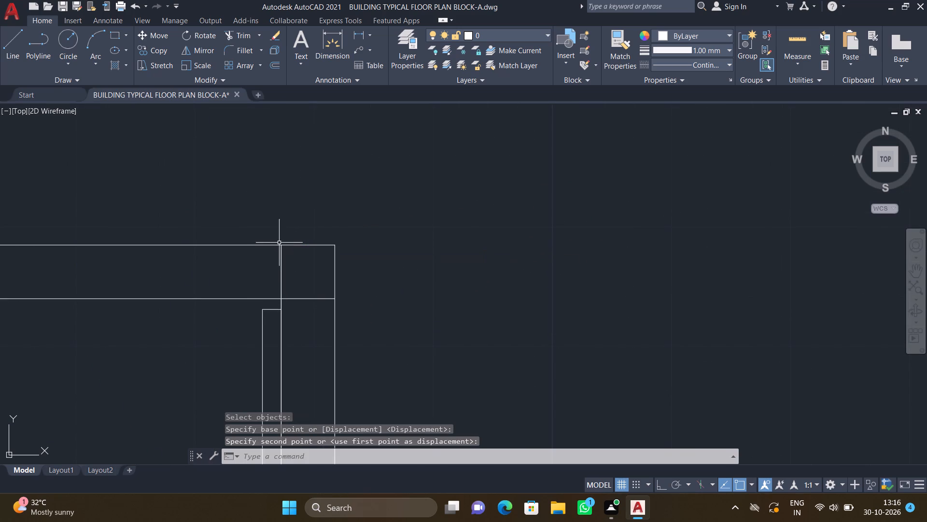
Copy the lower-right door of the larger vertical door set by its inner line end to the lower right room's top wall upper line, beside the narrow compartment.
scroll(265, 221, "down", 4)
middle_click_drag(225, 253, 265, 232)
scroll(245, 247, "down", 3)
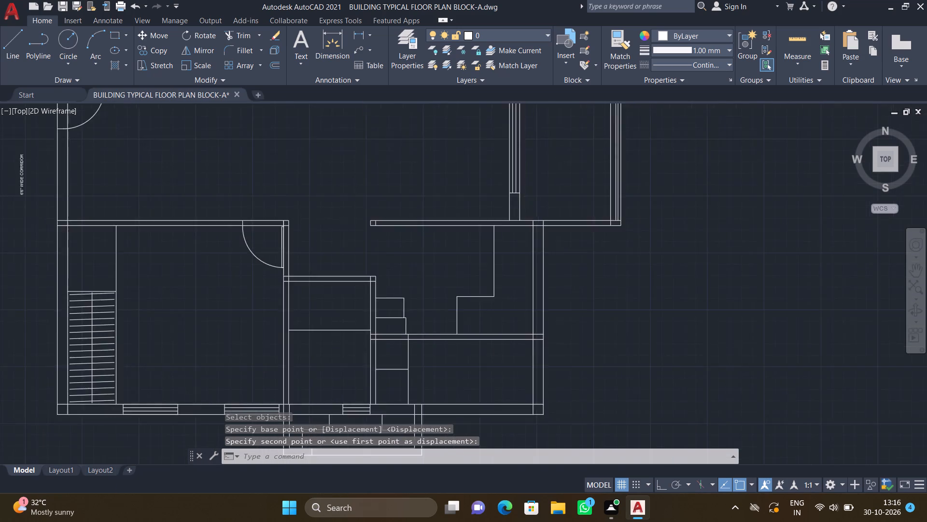
scroll(243, 248, "down", 2)
middle_click_drag(216, 265, 365, 265)
middle_click_drag(198, 216, 369, 269)
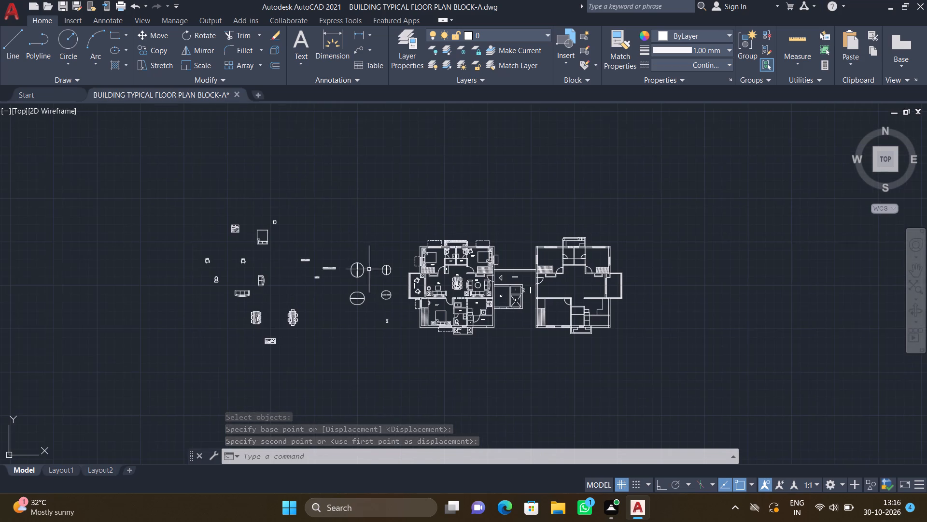
scroll(352, 275, "up", 3)
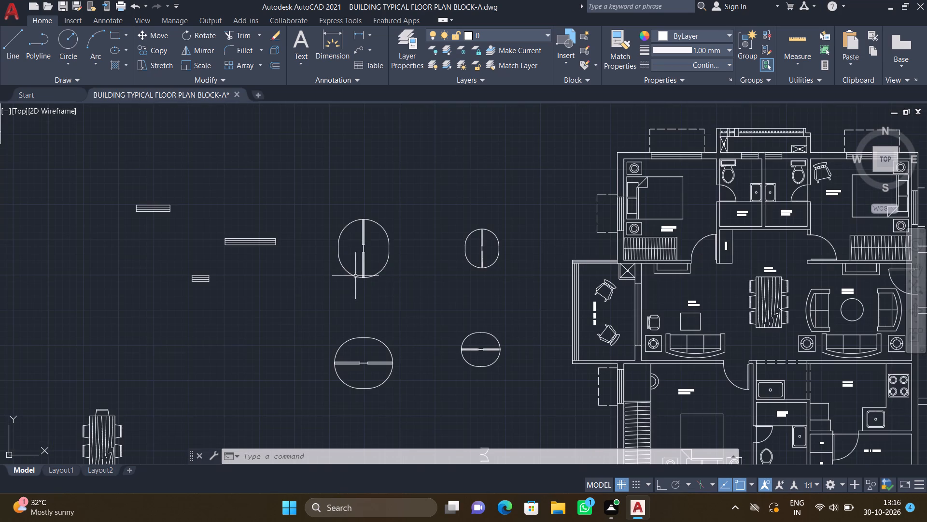
type("co")
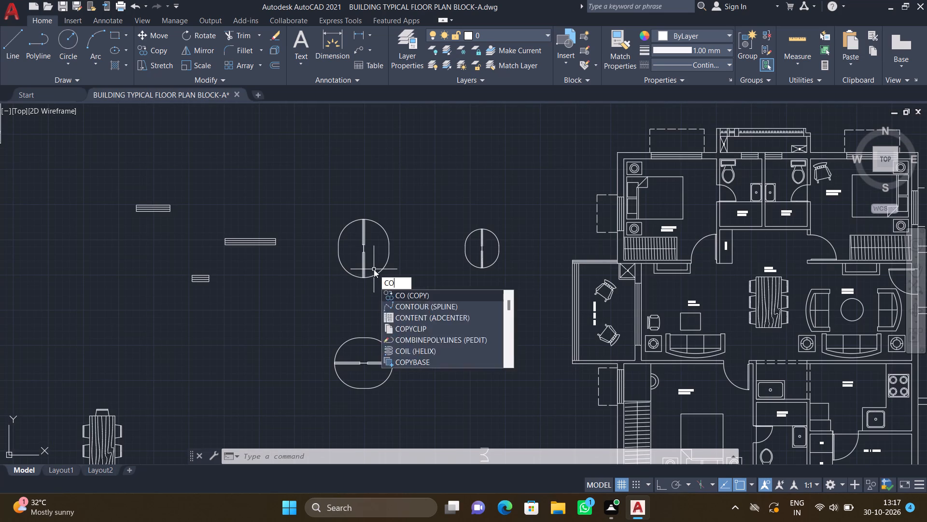
key("Return")
scroll(381, 272, "up", 1)
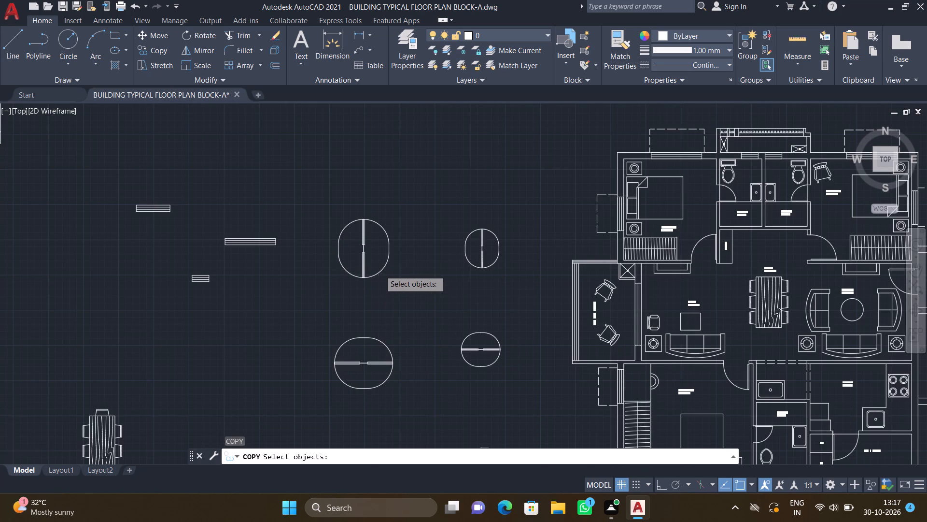
scroll(380, 270, "up", 1)
left_click(379, 267)
key("Return")
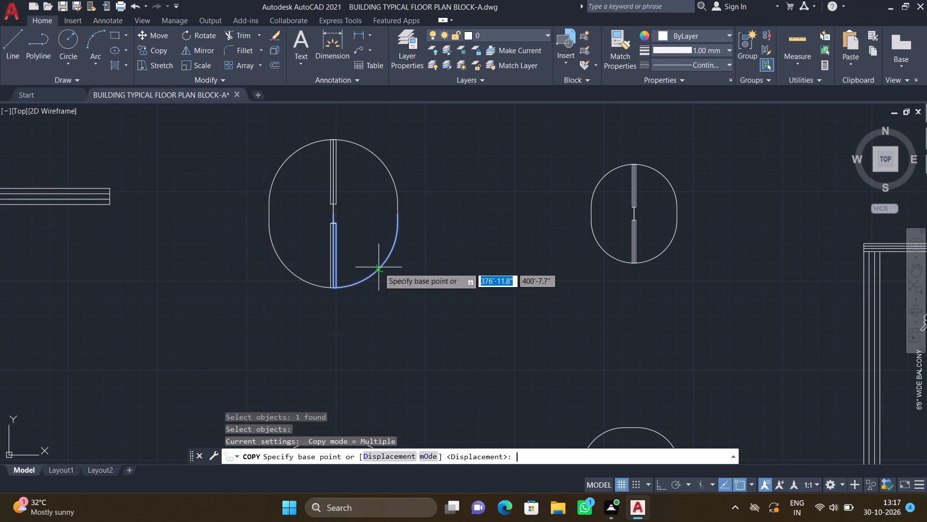
scroll(321, 195, "up", 2)
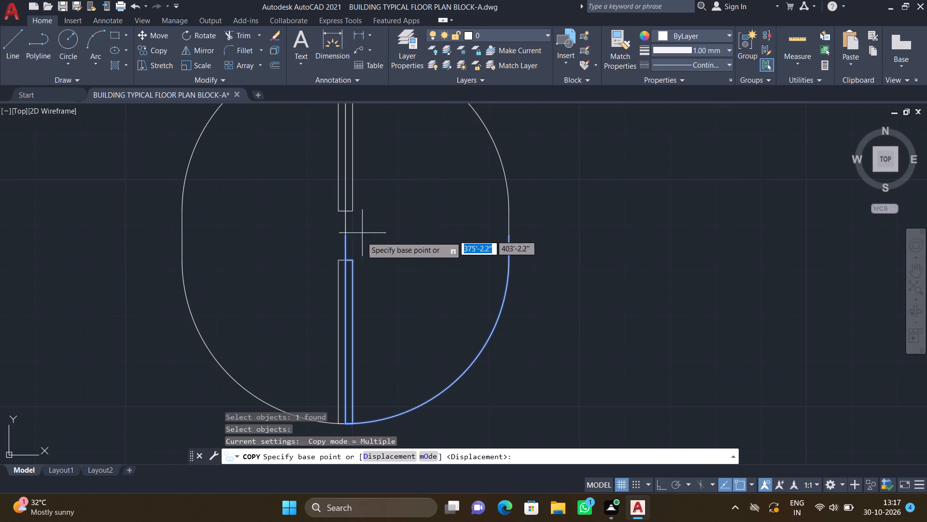
left_click(345, 236)
scroll(410, 264, "down", 3)
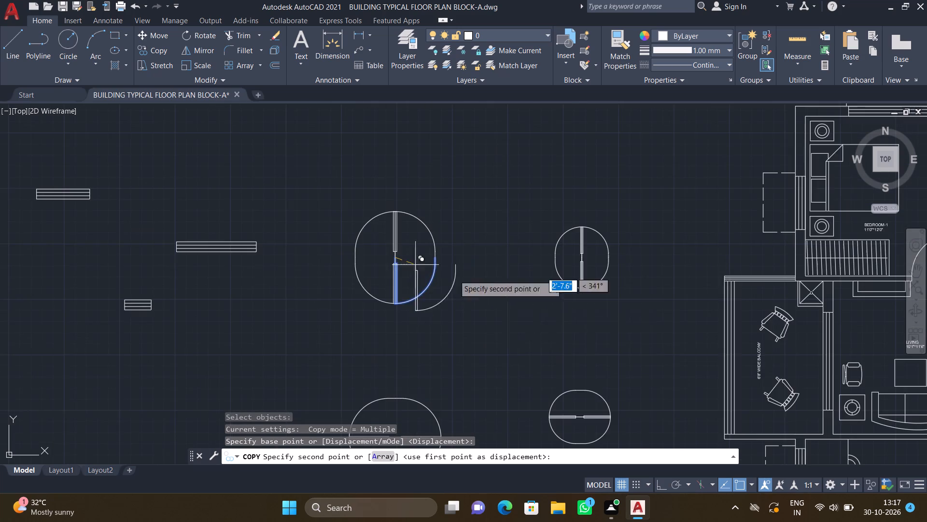
middle_click_drag(498, 310, 229, 257)
scroll(234, 259, "down", 3)
middle_click_drag(411, 299, 368, 270)
middle_click_drag(537, 351, 529, 349)
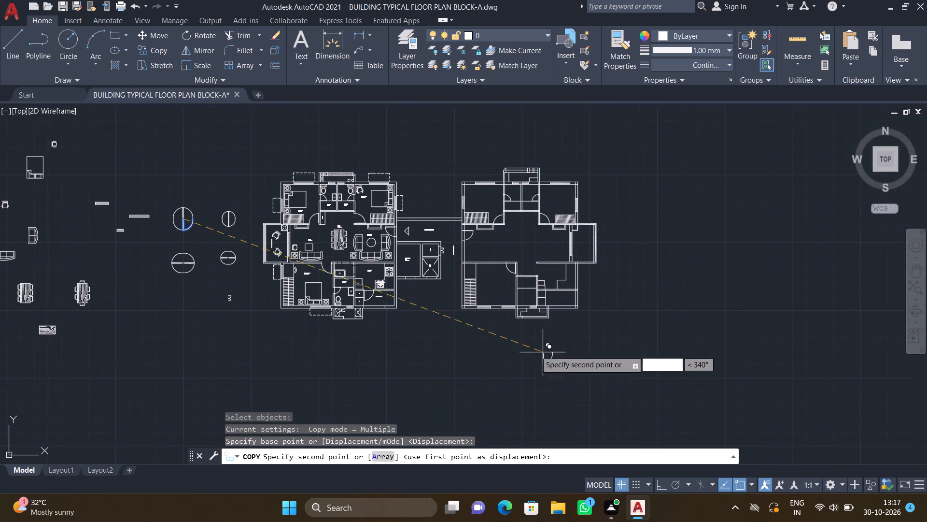
middle_click_drag(529, 349, 399, 341)
scroll(407, 290, "up", 2)
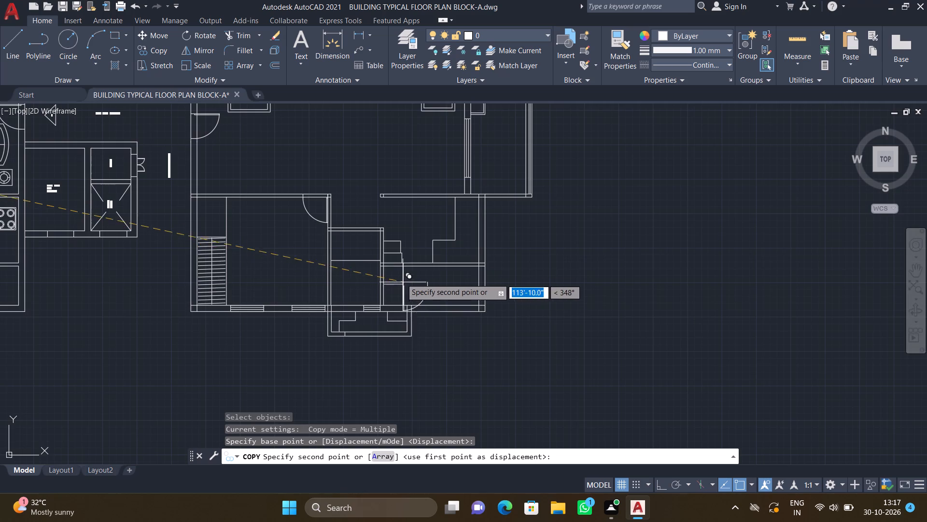
scroll(410, 266, "up", 5)
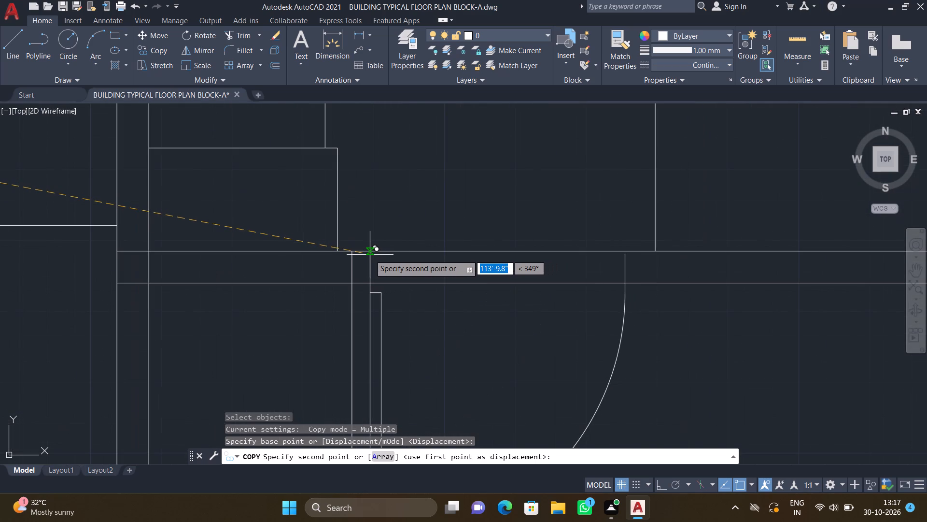
scroll(370, 254, "up", 1)
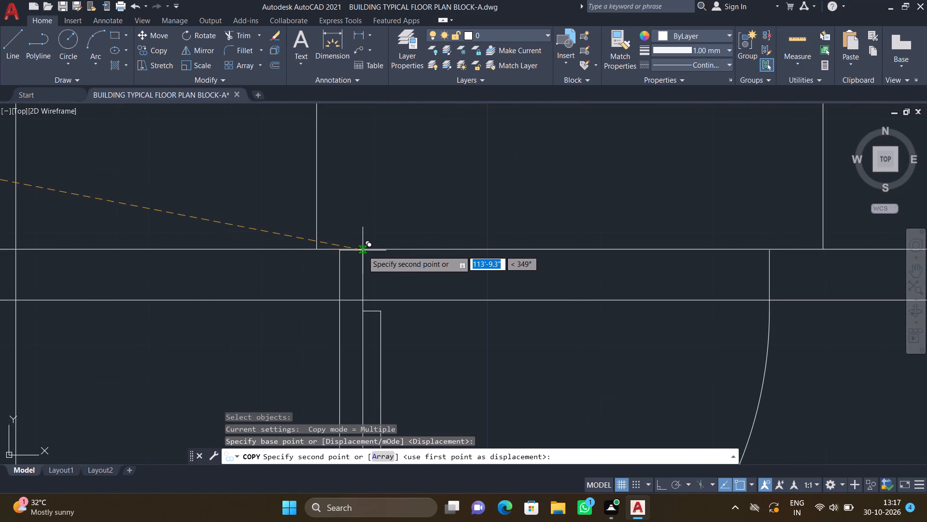
left_click(363, 250)
key("Return")
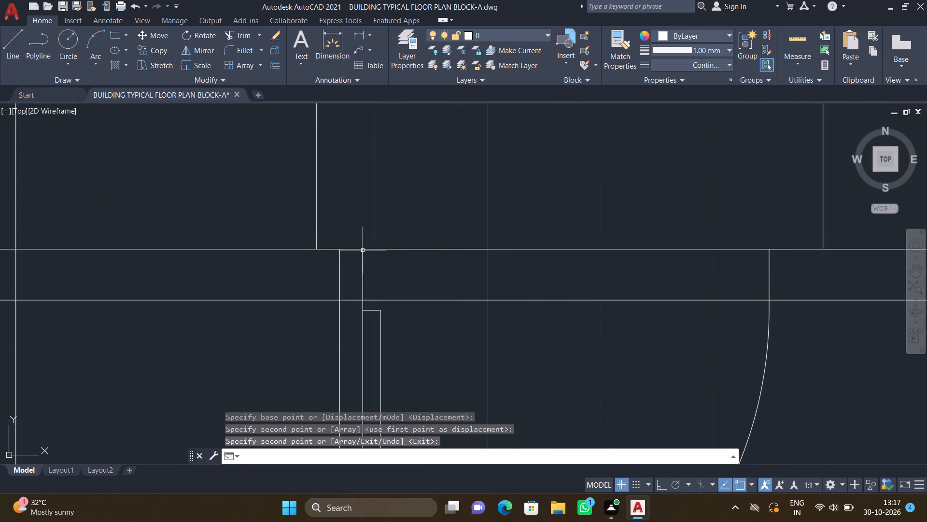
scroll(365, 249, "down", 4)
middle_click_drag(452, 309, 442, 278)
scroll(442, 278, "down", 1)
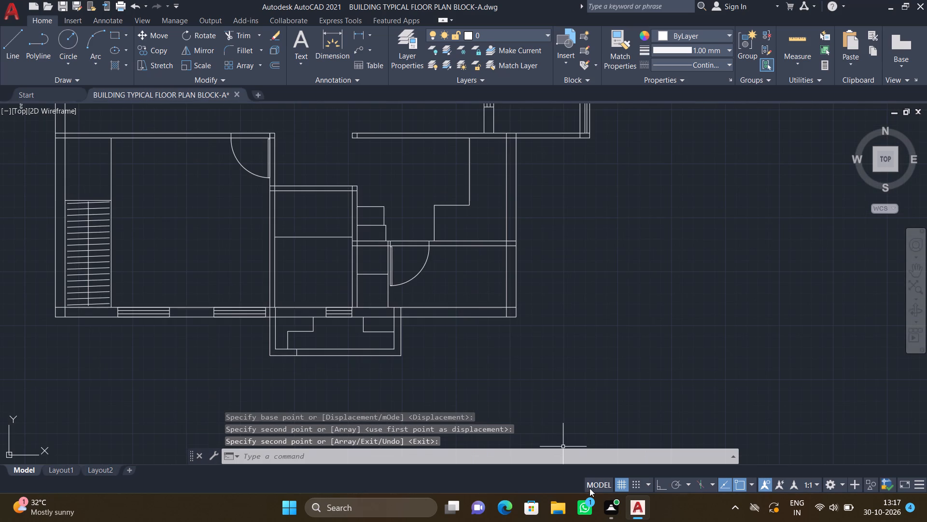
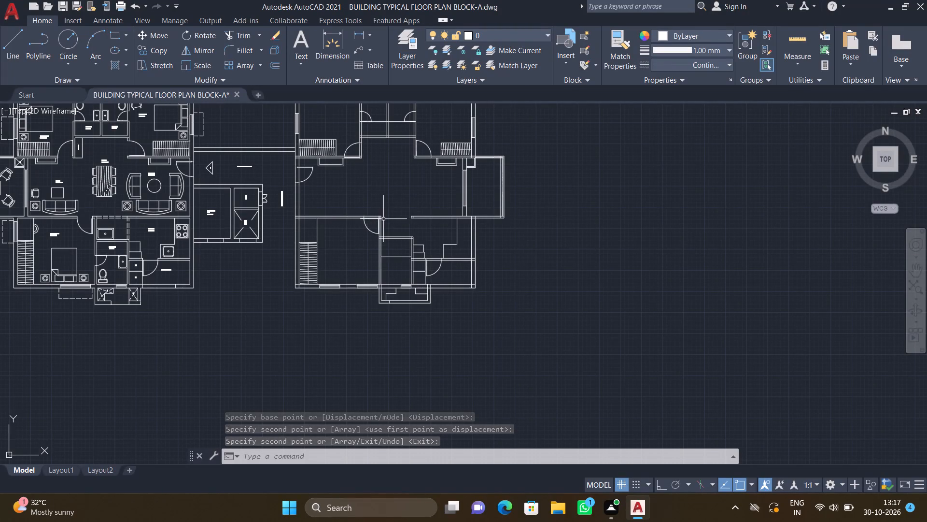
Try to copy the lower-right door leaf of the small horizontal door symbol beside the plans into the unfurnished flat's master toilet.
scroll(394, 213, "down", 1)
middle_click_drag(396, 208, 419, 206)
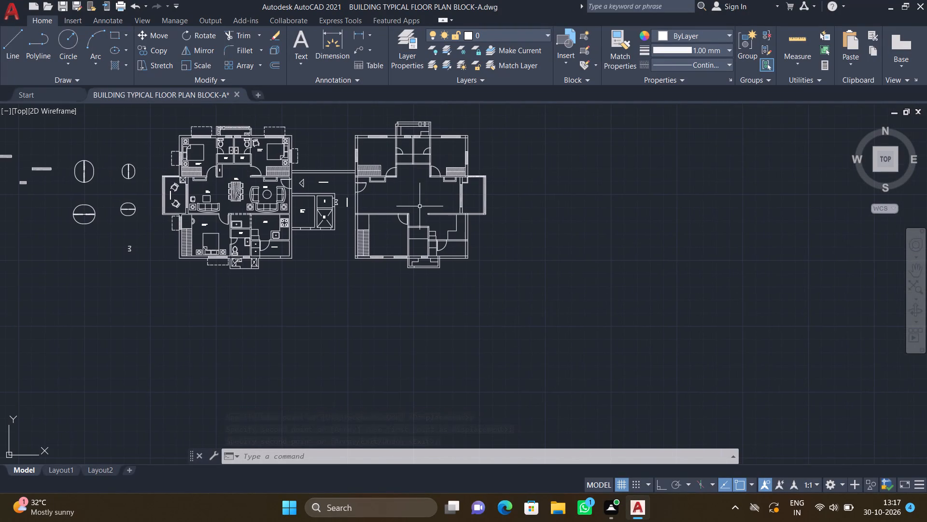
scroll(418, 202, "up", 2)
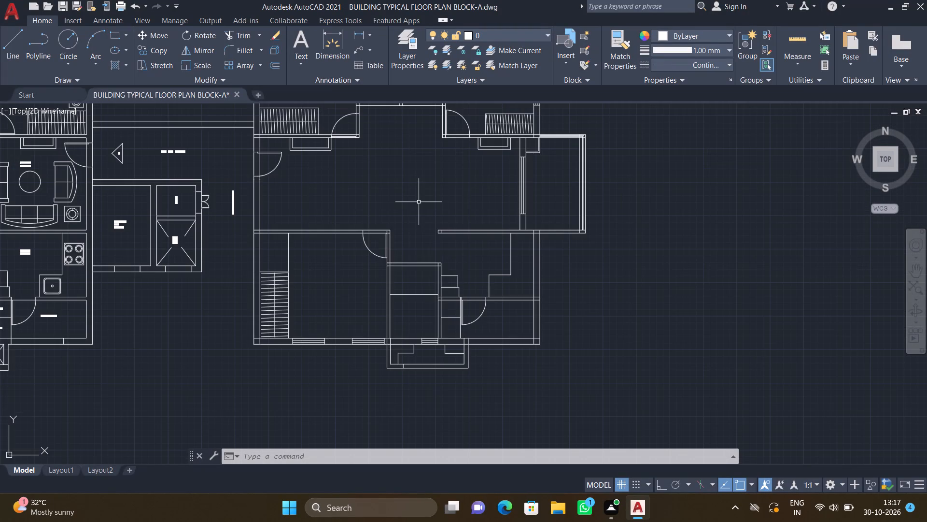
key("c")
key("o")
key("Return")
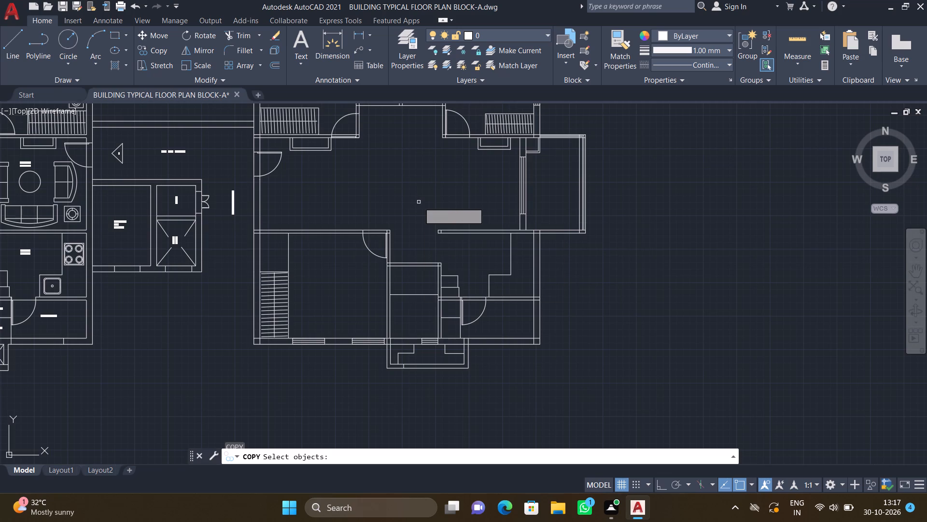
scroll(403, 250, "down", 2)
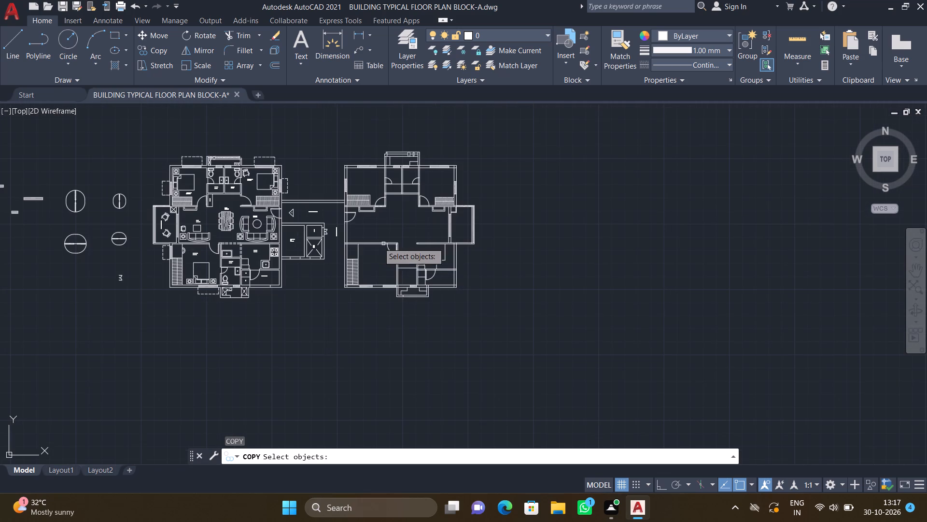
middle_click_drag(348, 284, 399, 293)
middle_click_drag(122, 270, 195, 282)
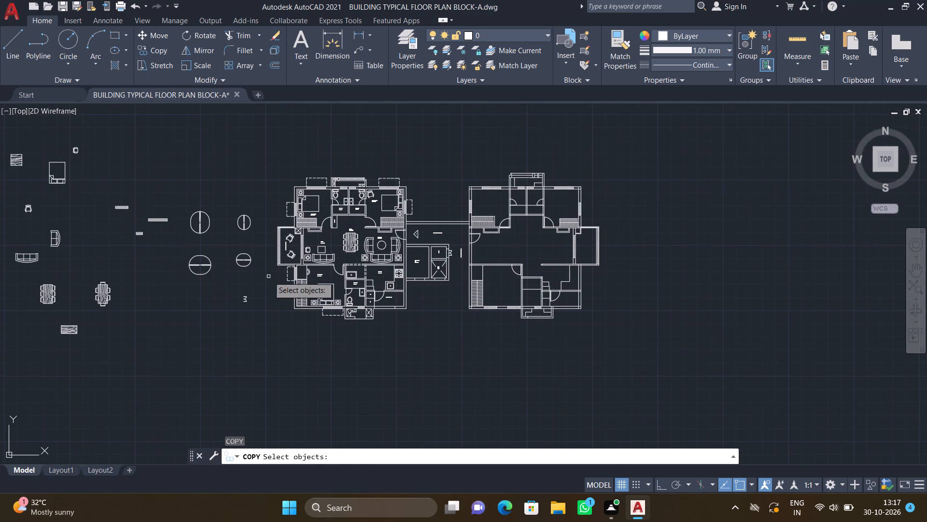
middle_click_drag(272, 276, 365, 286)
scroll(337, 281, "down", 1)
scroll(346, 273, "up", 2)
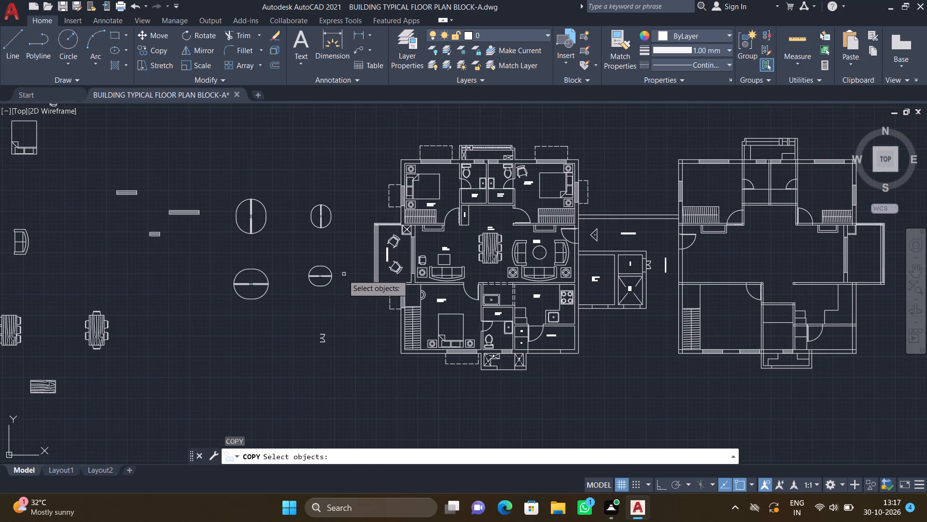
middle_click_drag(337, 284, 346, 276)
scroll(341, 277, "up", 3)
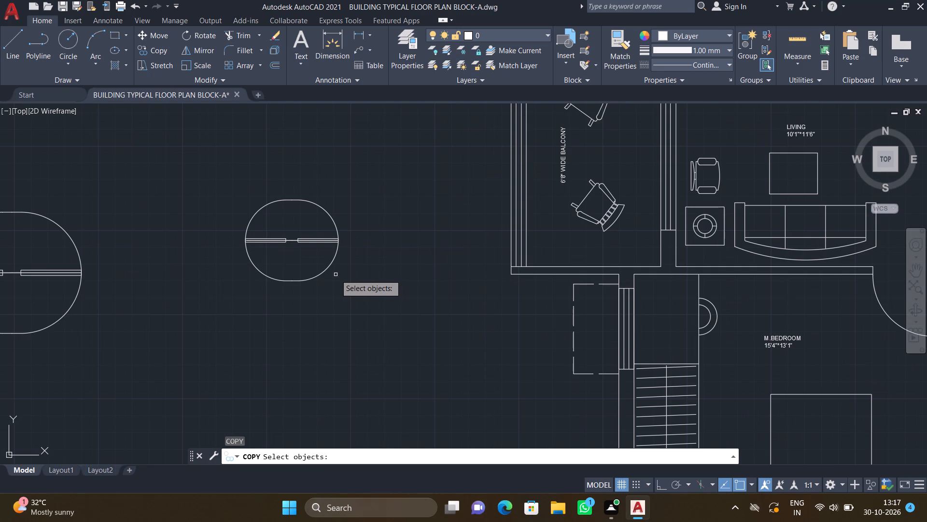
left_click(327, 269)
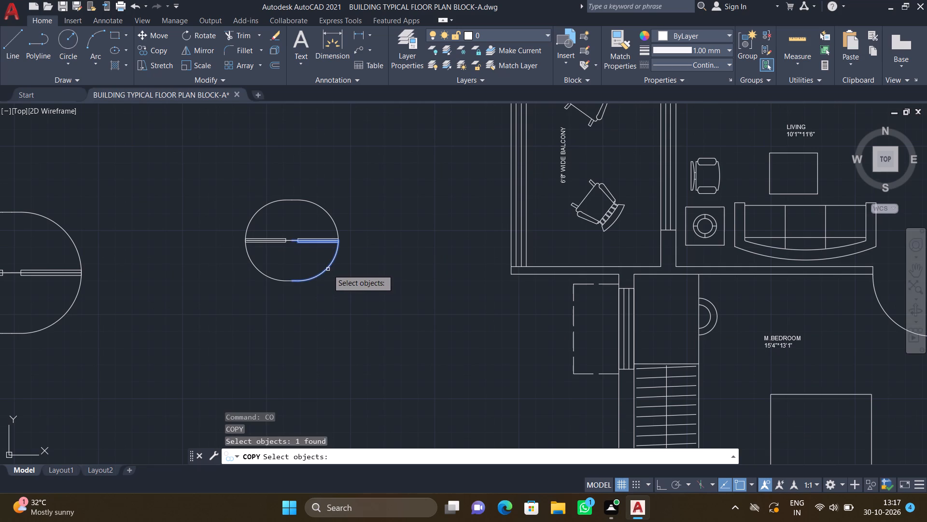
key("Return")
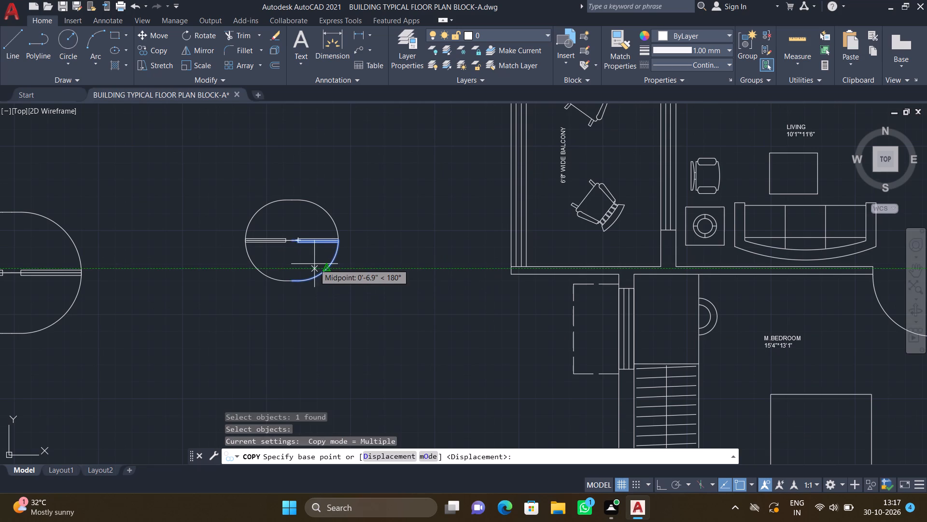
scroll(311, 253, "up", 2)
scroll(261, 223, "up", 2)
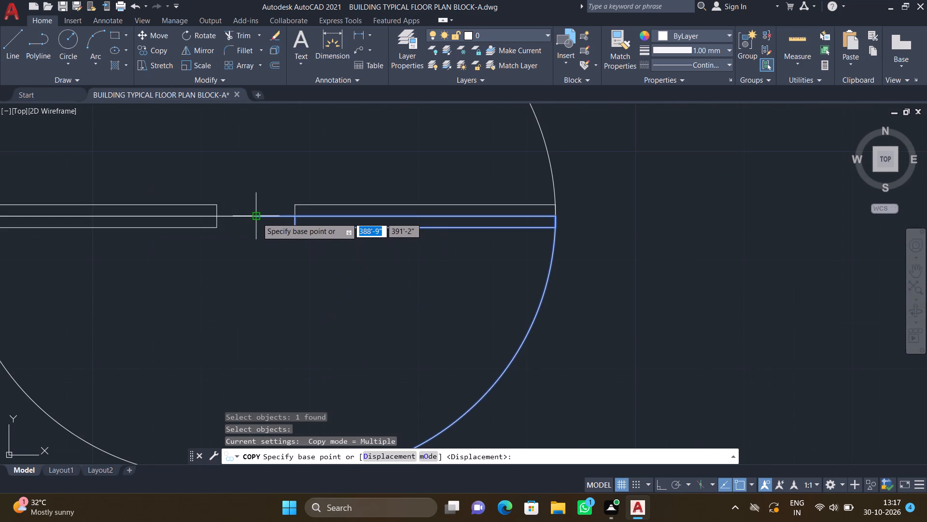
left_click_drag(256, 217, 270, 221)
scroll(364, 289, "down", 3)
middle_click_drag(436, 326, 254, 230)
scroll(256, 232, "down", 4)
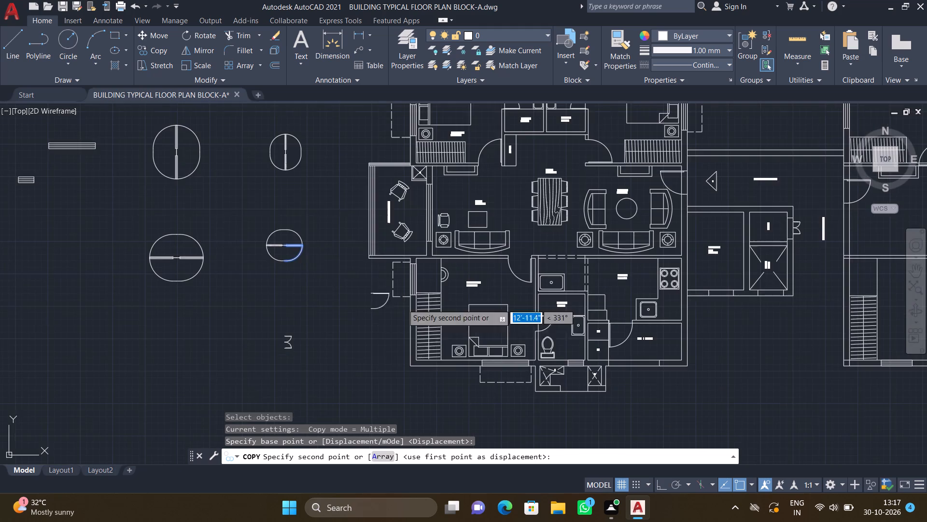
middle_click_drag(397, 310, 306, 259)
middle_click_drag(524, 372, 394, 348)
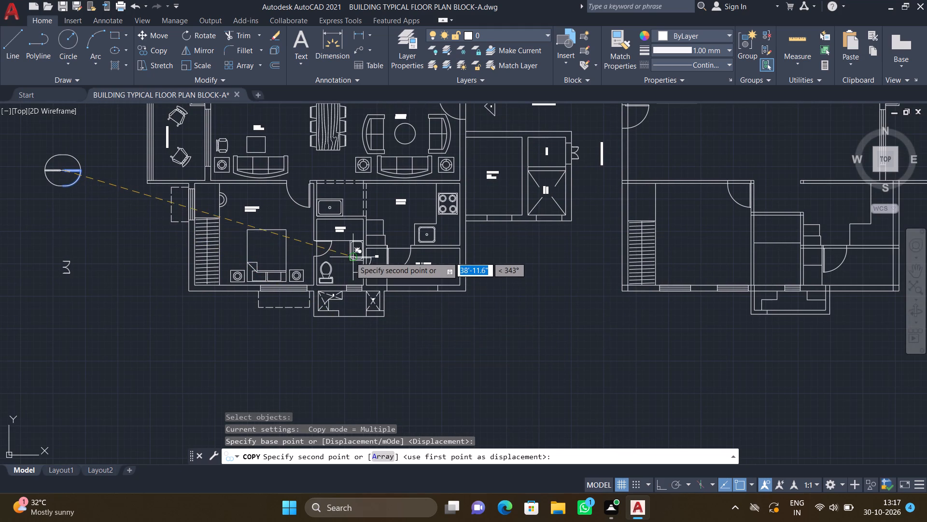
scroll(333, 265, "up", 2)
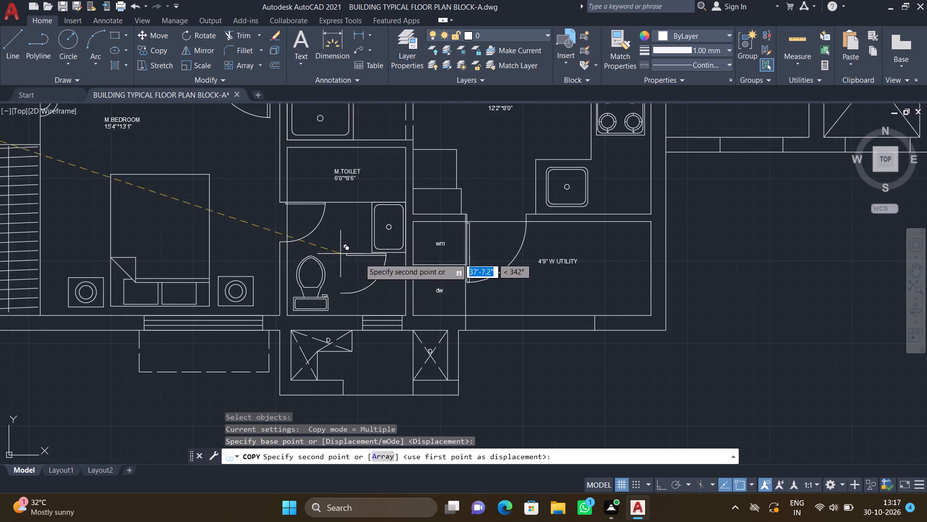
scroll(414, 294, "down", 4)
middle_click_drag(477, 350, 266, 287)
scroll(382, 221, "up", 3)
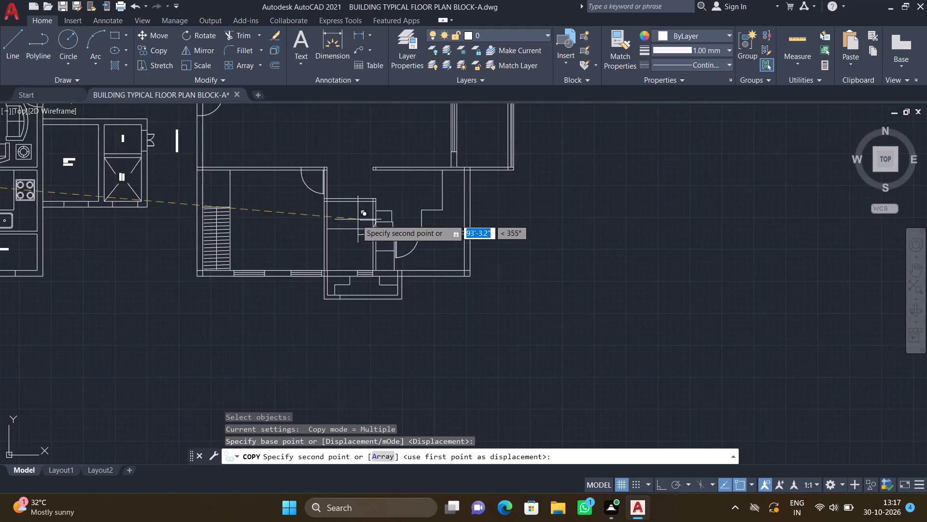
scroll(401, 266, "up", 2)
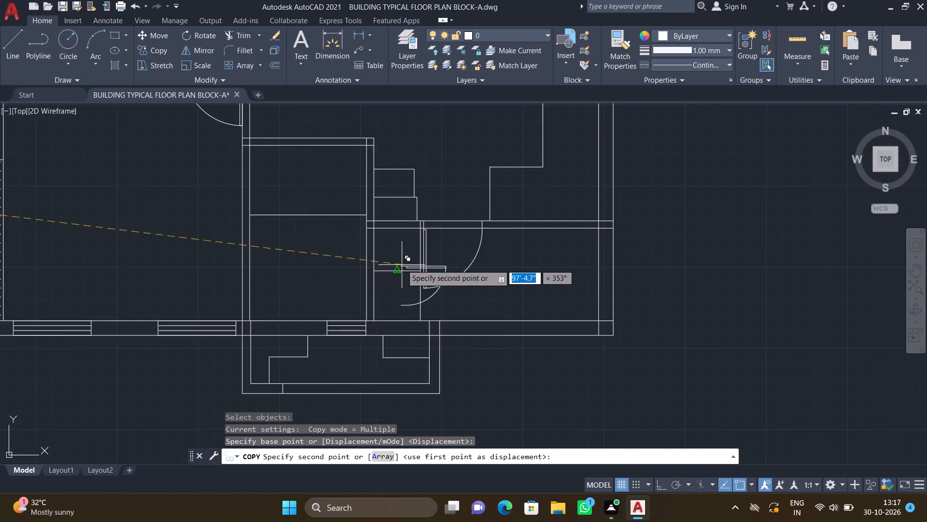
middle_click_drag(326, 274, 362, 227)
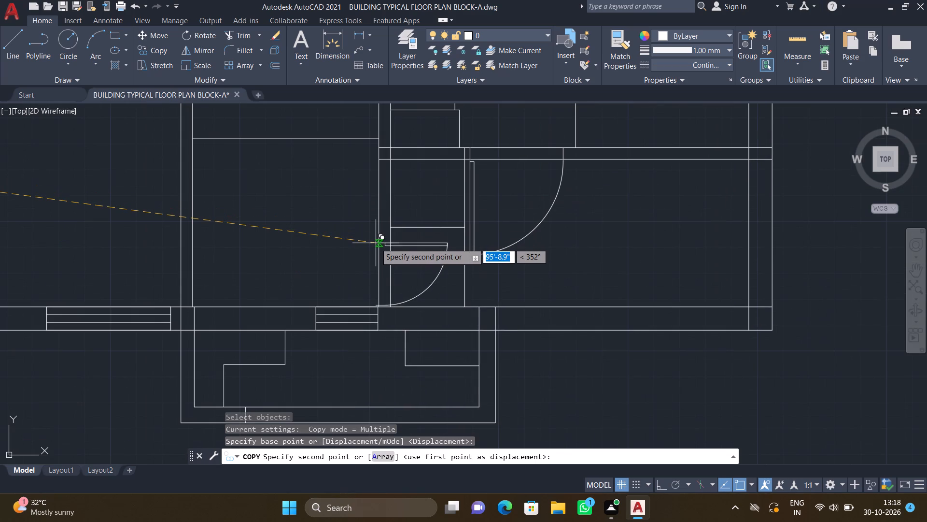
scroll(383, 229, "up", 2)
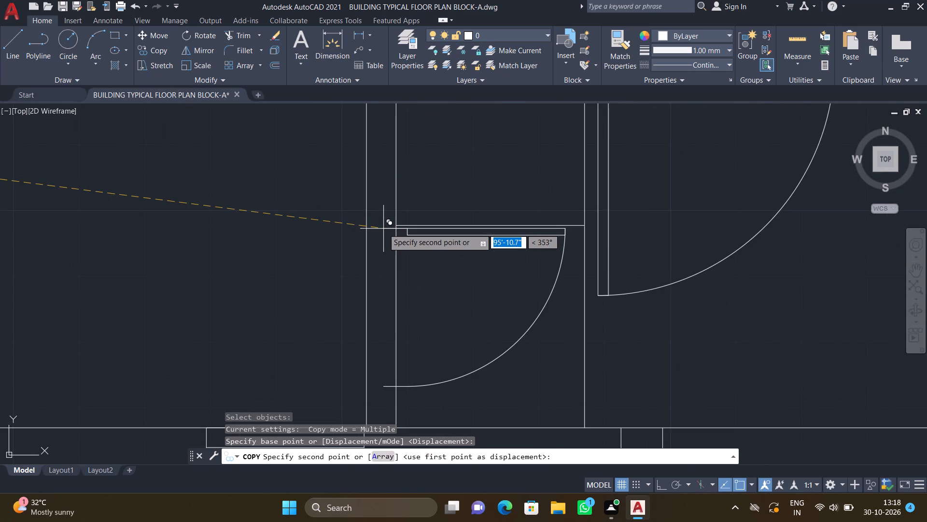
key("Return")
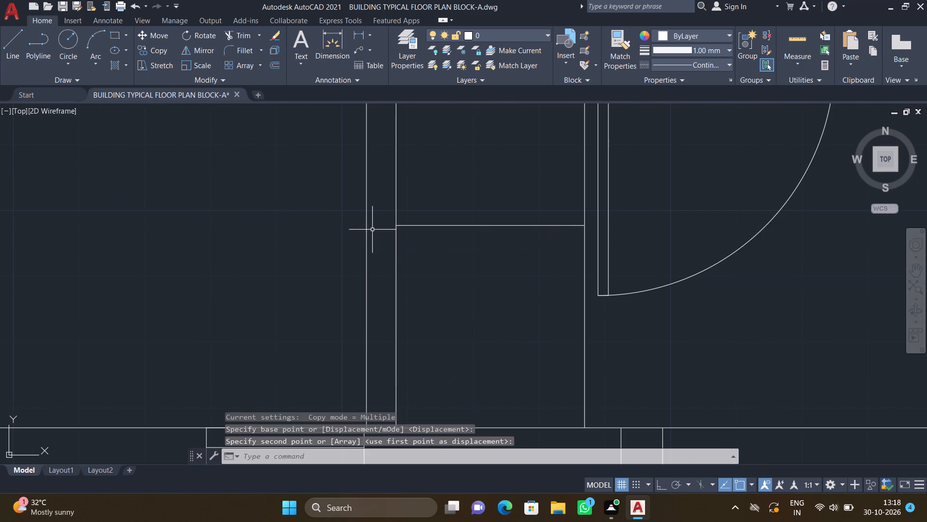
Copy the lower-right leaf of the small horizontal door symbol from its wall-end point into the unfurnished flat's master toilet, beside the bedroom-side wall.
scroll(372, 259, "down", 6)
scroll(305, 269, "down", 2)
middle_click_drag(136, 283, 306, 283)
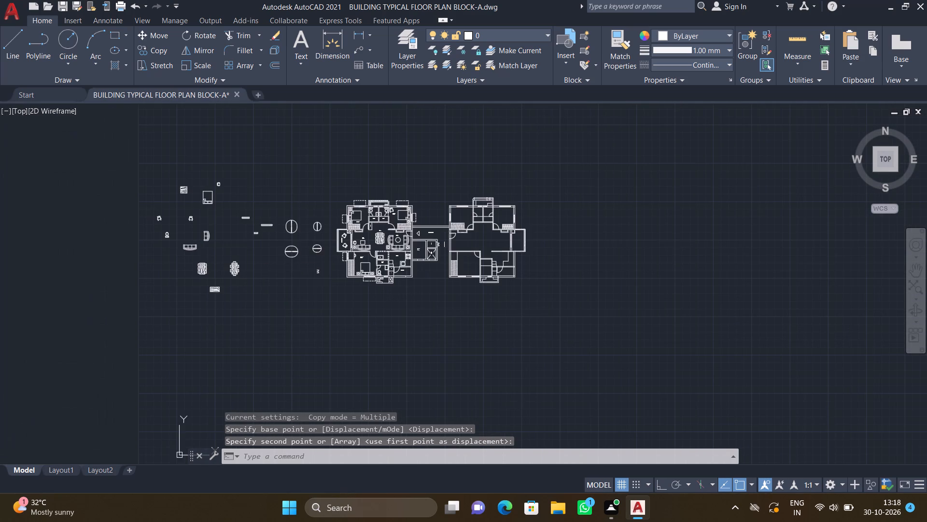
scroll(320, 248, "up", 6)
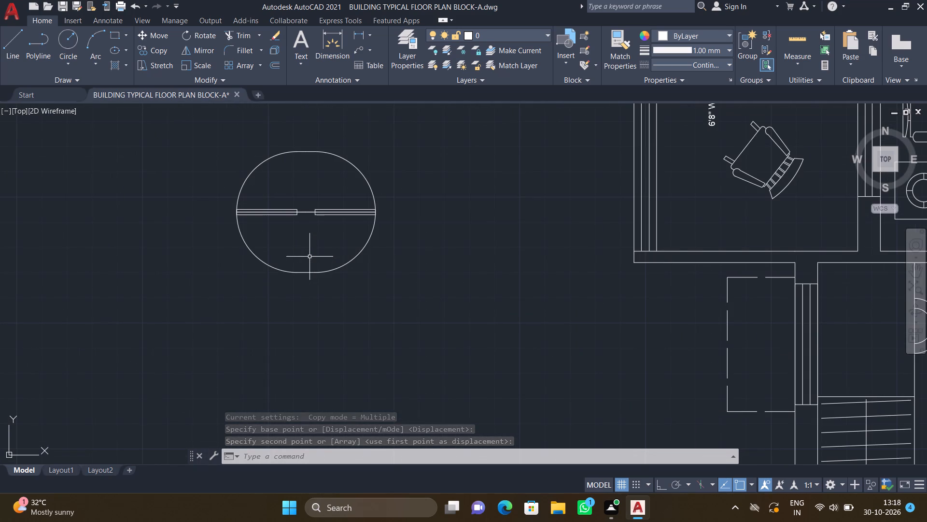
type("co")
key("Return")
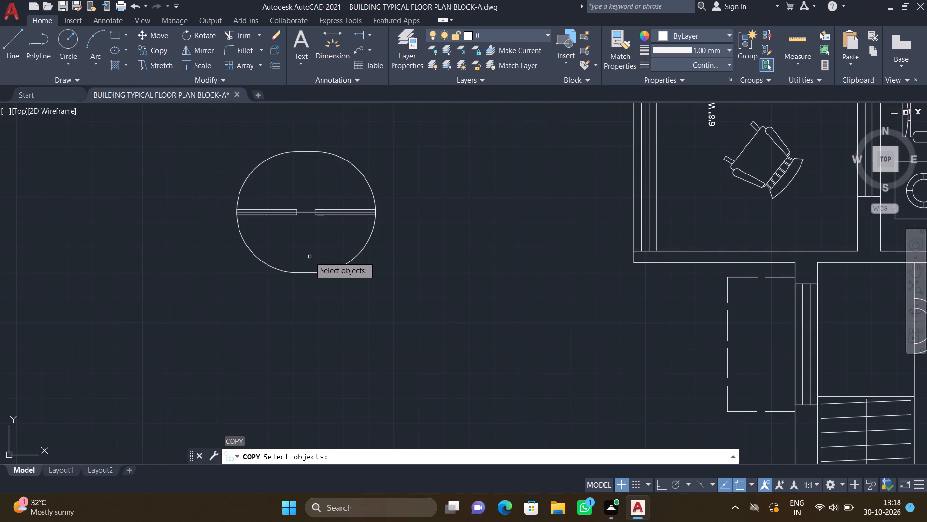
double_click(349, 262)
key("Return")
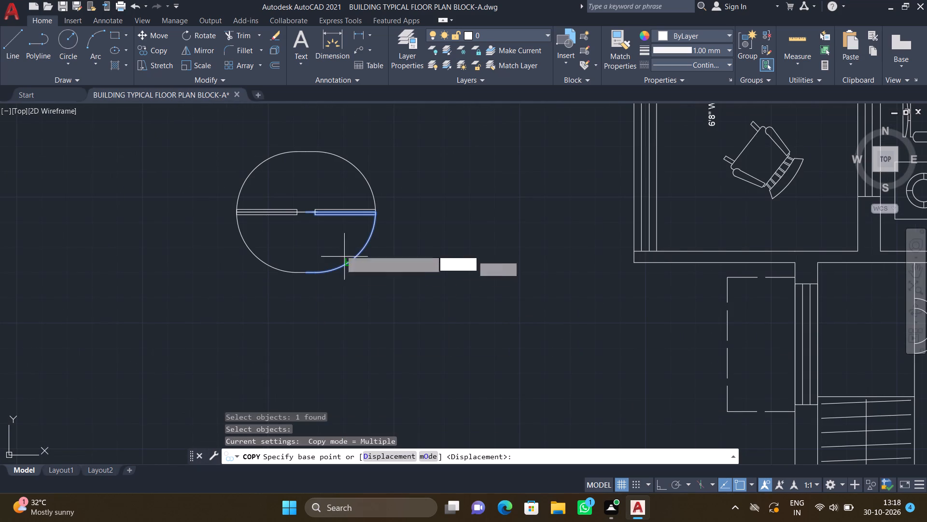
scroll(321, 230, "up", 2)
scroll(293, 187, "up", 1)
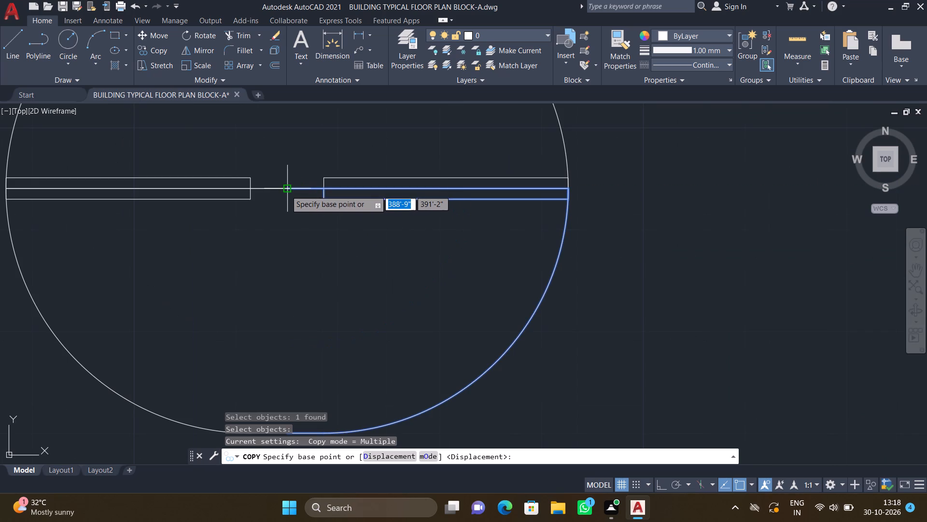
left_click_drag(287, 189, 298, 205)
scroll(425, 286, "down", 4)
middle_click_drag(460, 319, 274, 262)
scroll(272, 263, "down", 2)
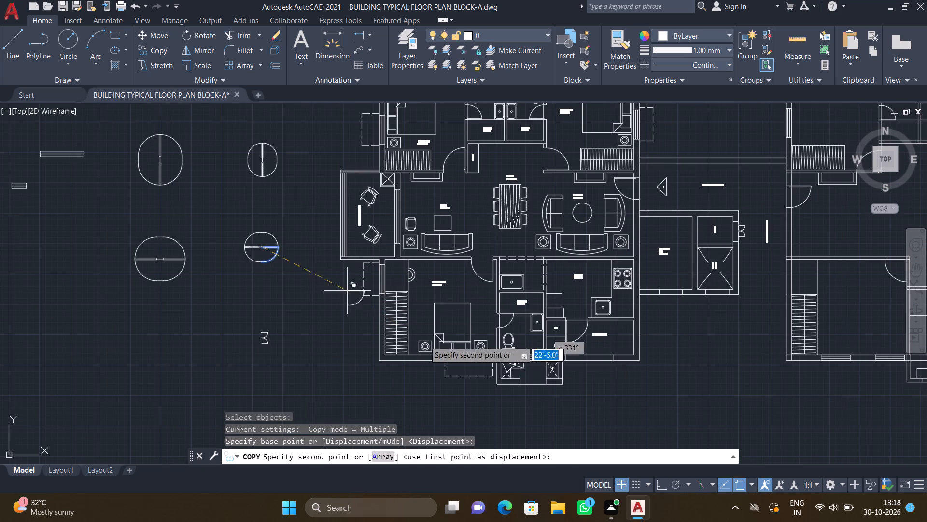
scroll(450, 376, "down", 2)
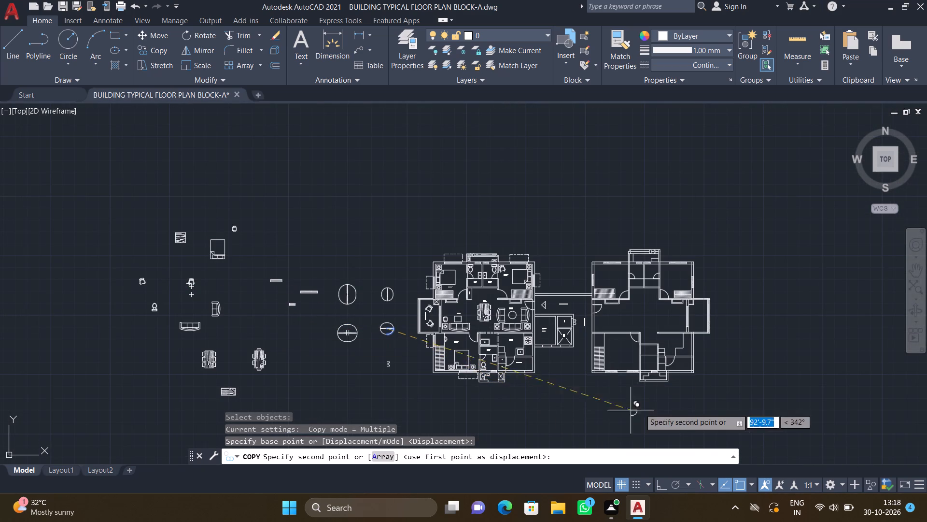
scroll(664, 380, "up", 3)
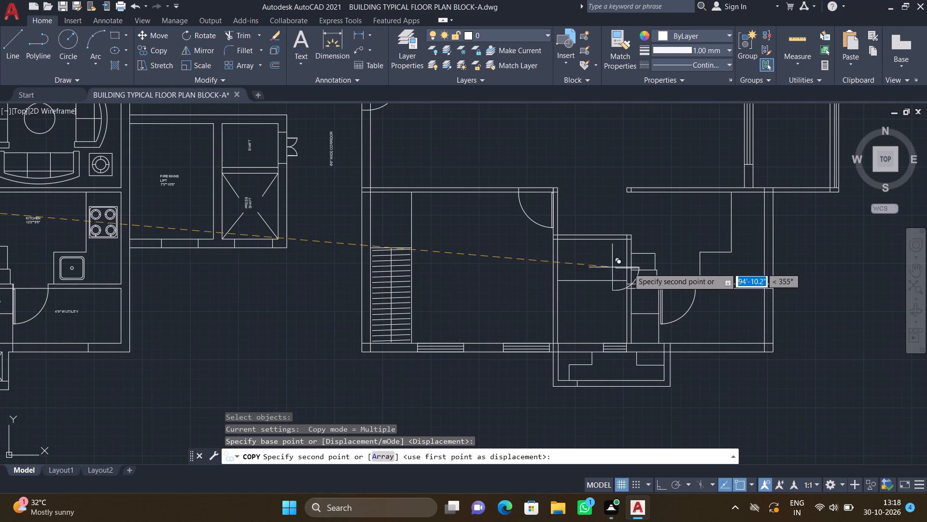
scroll(589, 292, "up", 2)
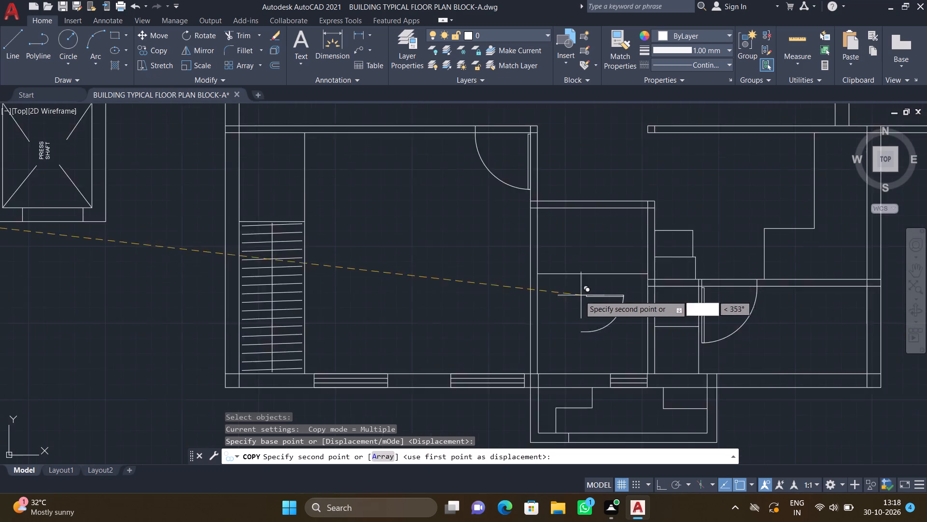
scroll(520, 275, "up", 2)
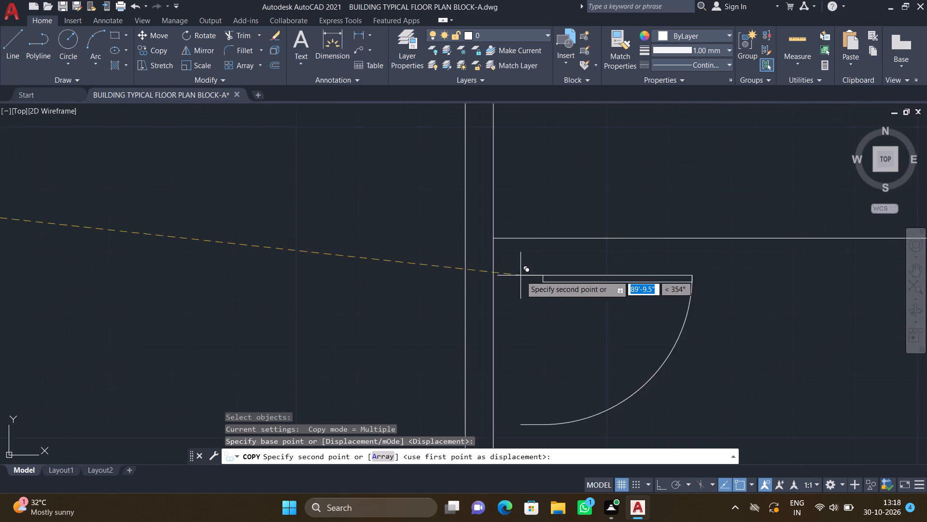
scroll(520, 275, "up", 1)
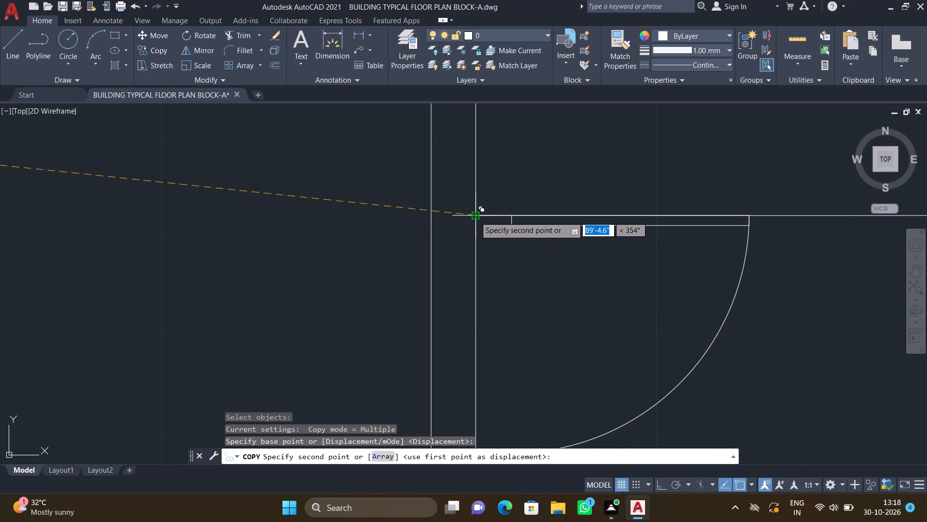
left_click(572, 290)
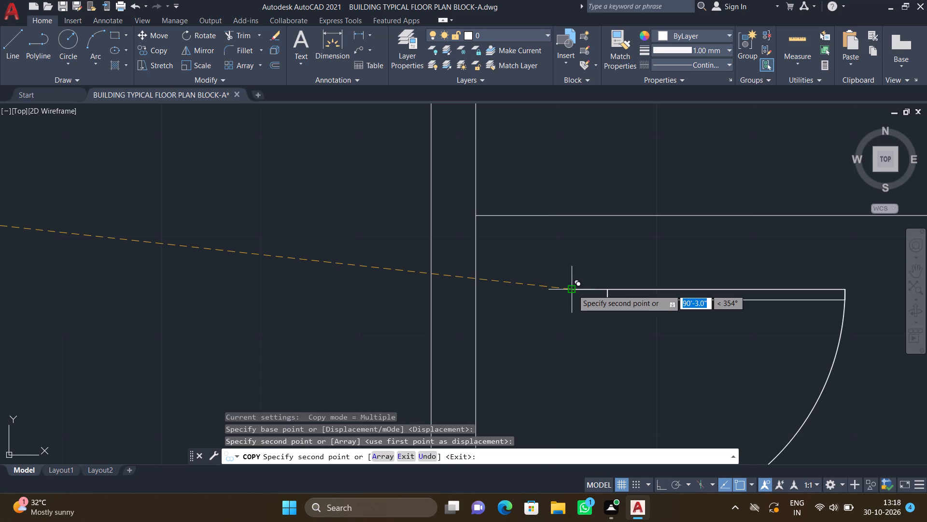
key("Return")
Draw a horizontal line with Ortho on, extending the unfurnished master toilet's partition line across the bedroom-side wall's thickness.
key("l")
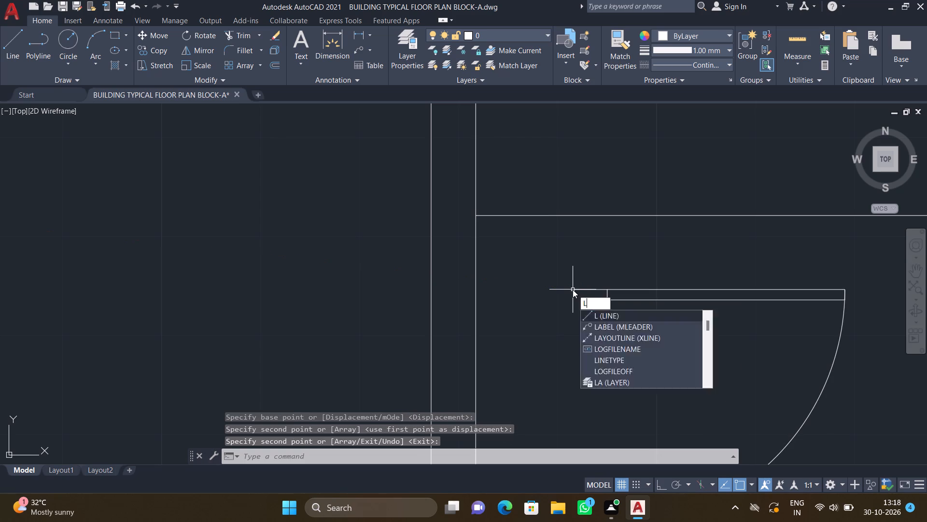
key("Return")
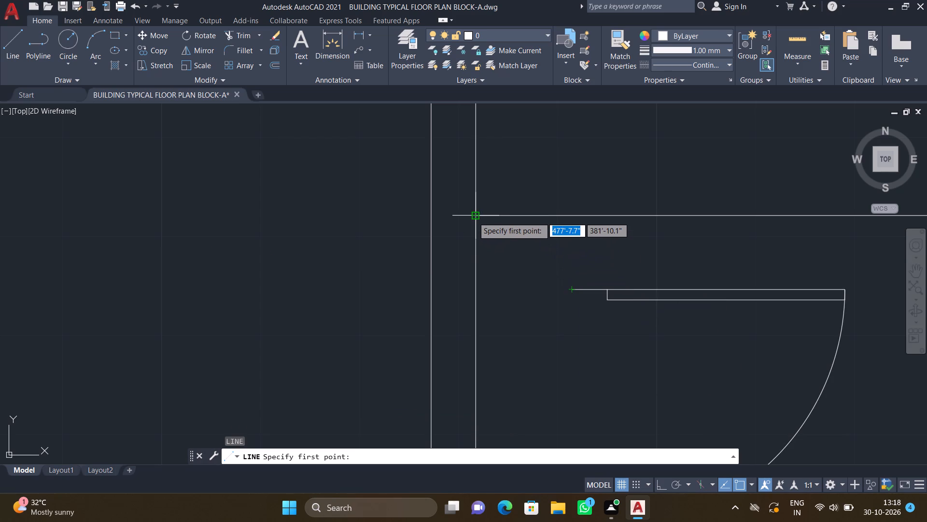
left_click(474, 216)
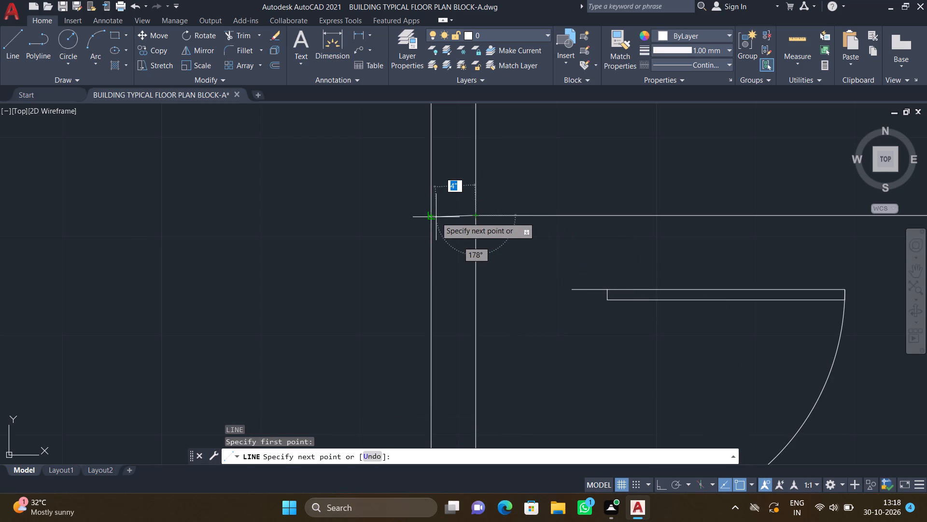
key("F8")
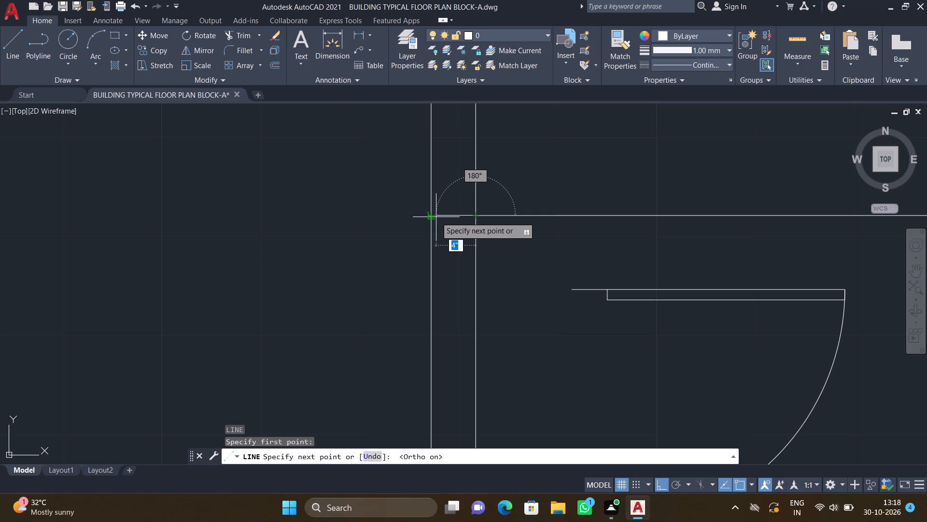
left_click(432, 217)
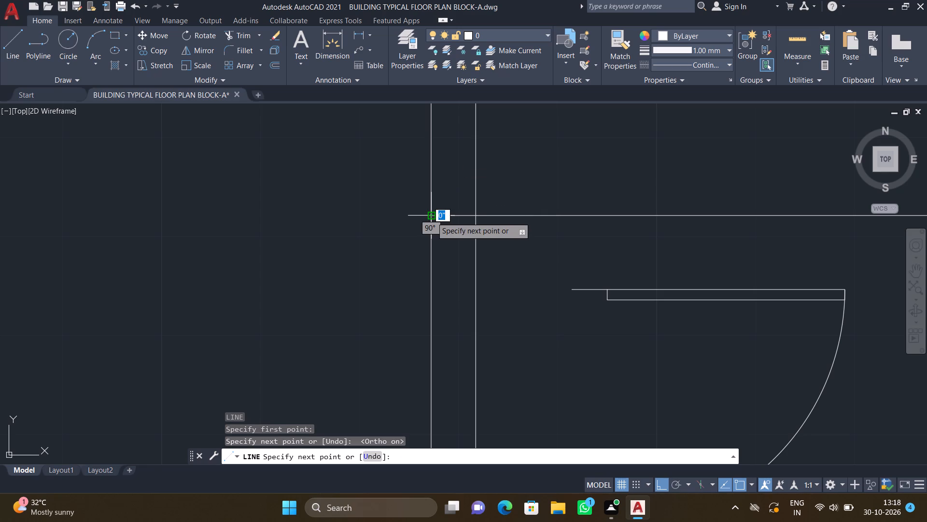
key("Return")
Move the copied toilet door leaf from its wall-end point to the new line's end on the bedroom-side wall face, with Ortho off.
scroll(432, 225, "down", 1)
scroll(492, 274, "down", 1)
middle_click_drag(493, 280, 434, 267)
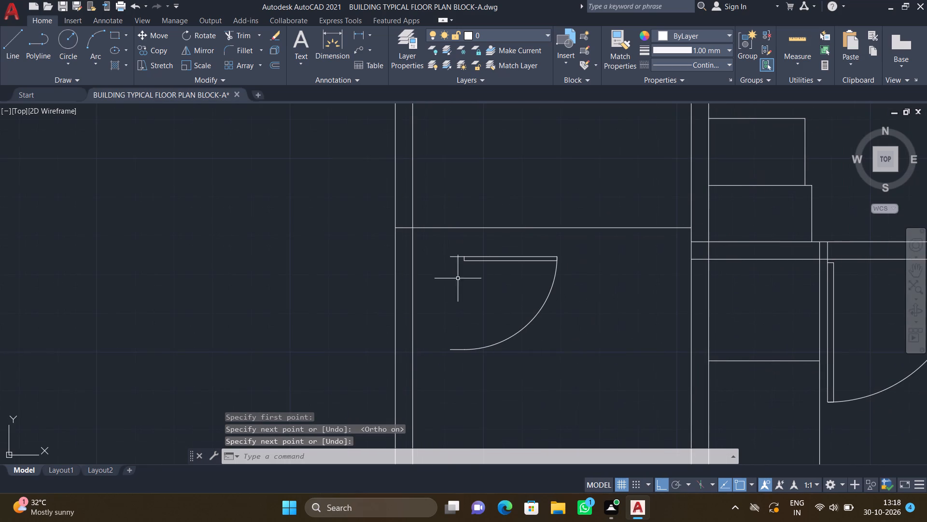
key("m")
key("Return")
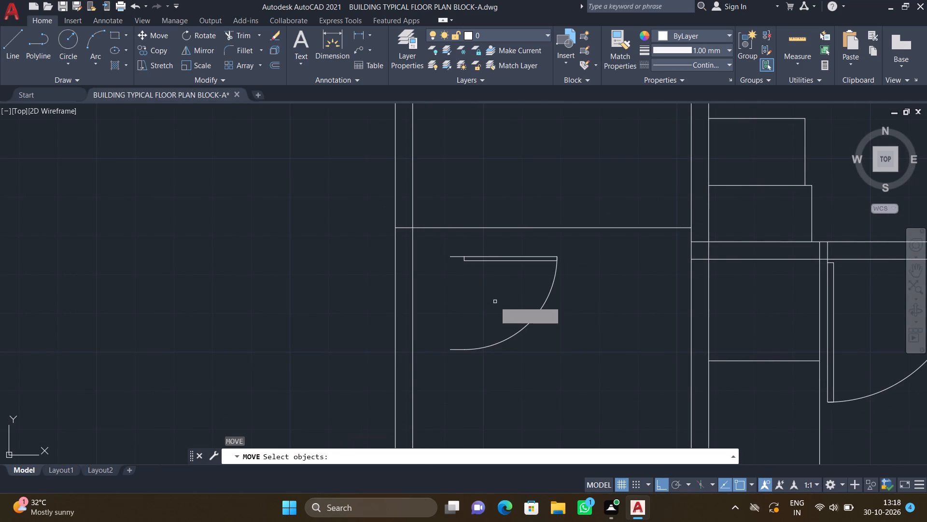
left_click(508, 257)
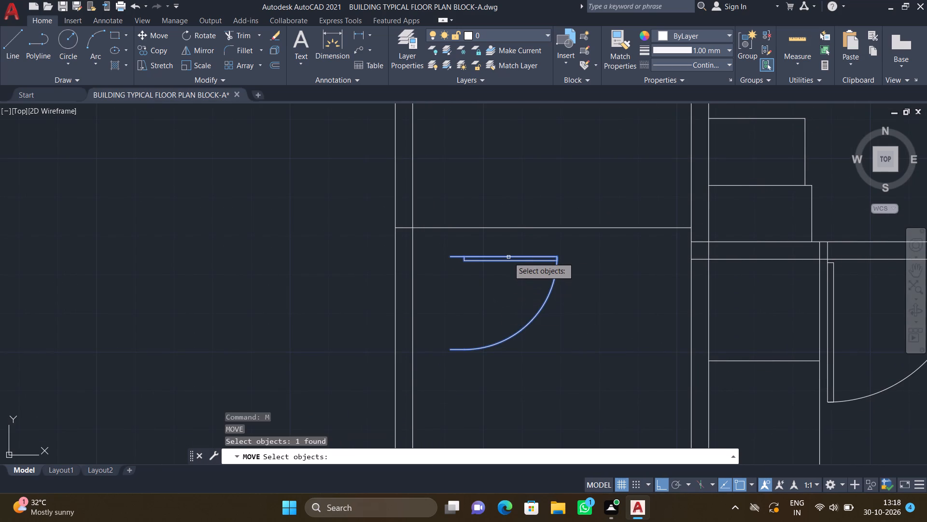
key("F8")
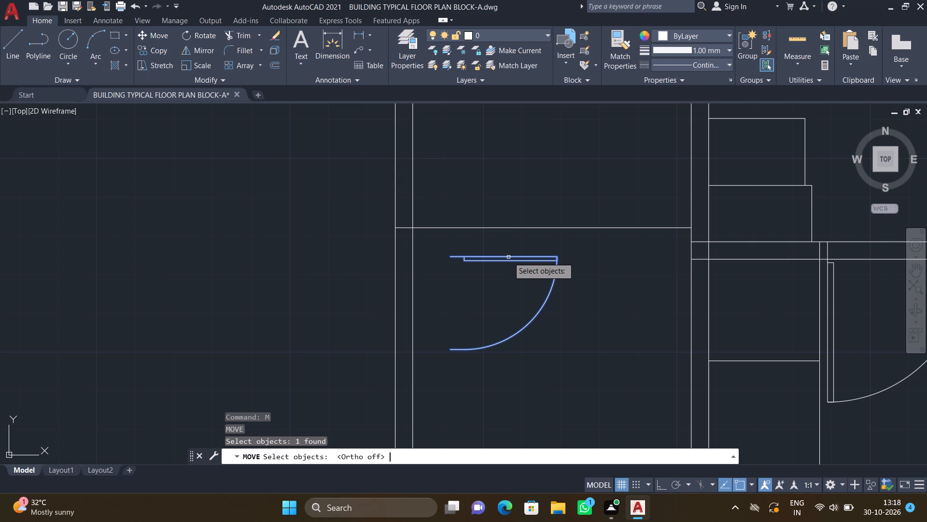
key("Return")
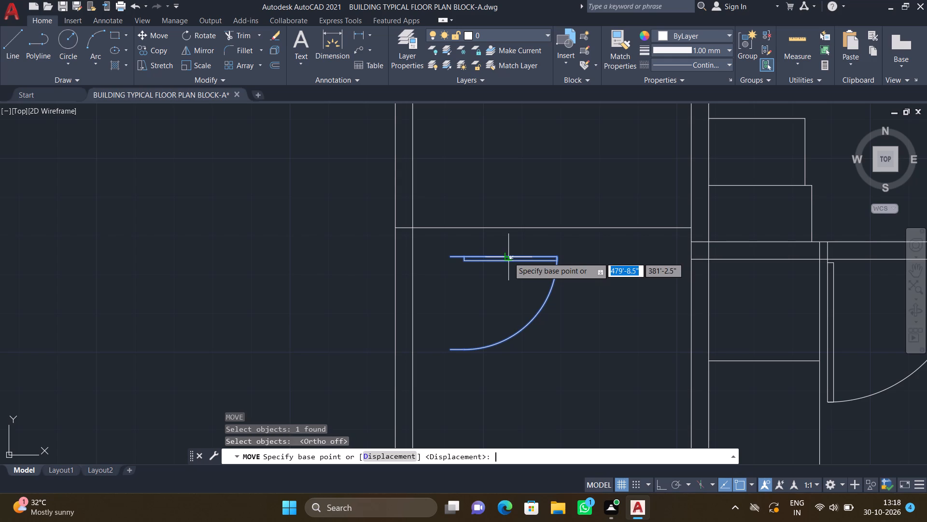
scroll(457, 264, "up", 2)
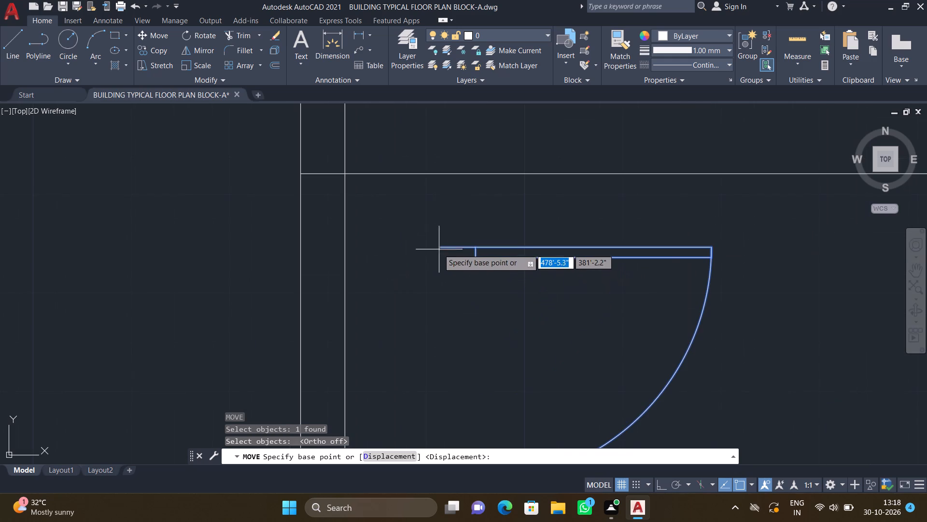
left_click(441, 246)
scroll(299, 185, "up", 1)
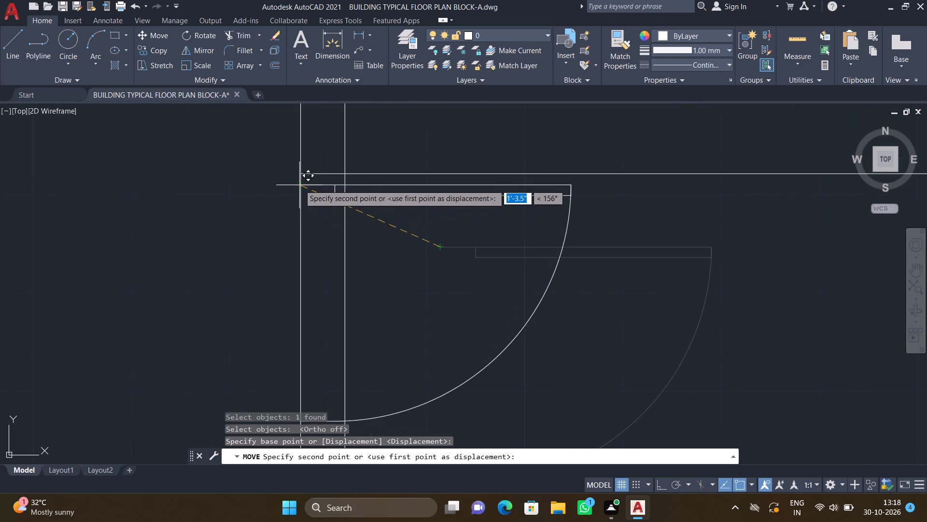
scroll(301, 172, "up", 3)
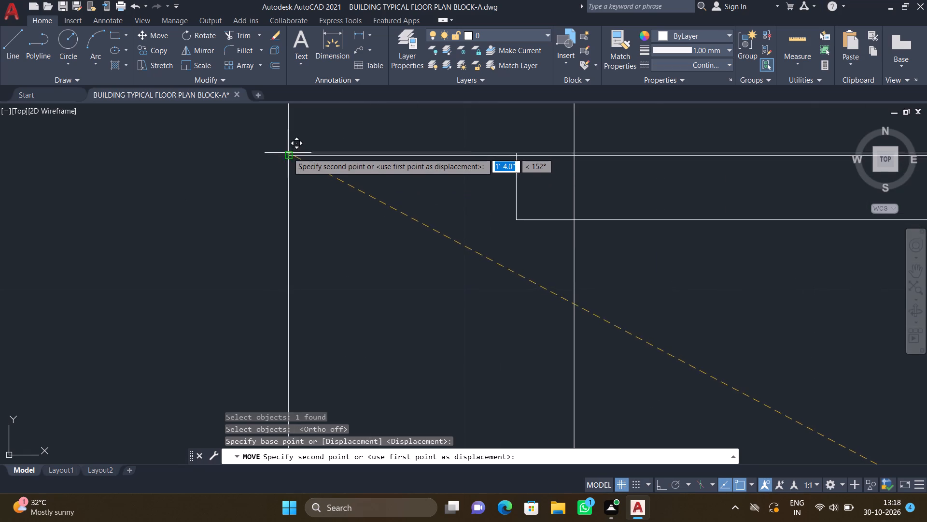
left_click(288, 152)
Copy the BEDROOM-1 bed by its headboard midpoint into the unfurnished flat's corridor-side upper bedroom, beside the side-wall window above the wardrobe.
scroll(309, 246, "down", 5)
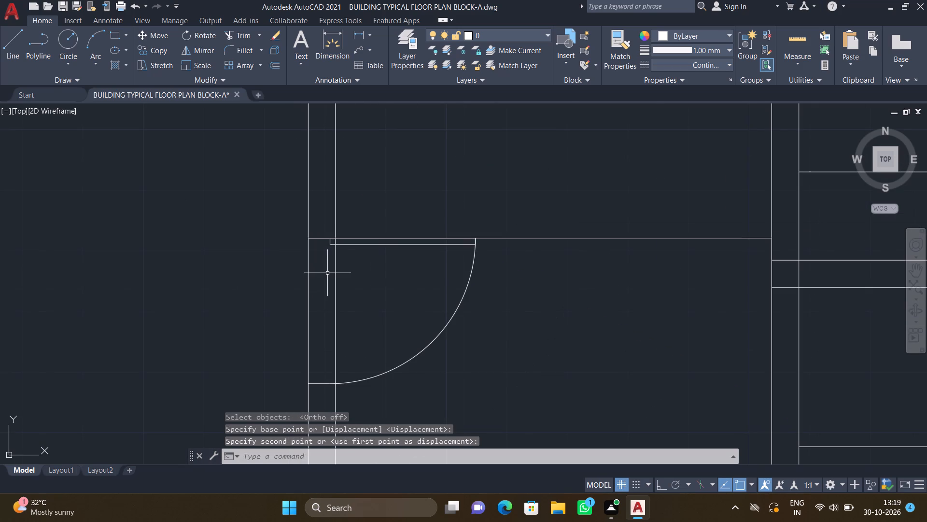
scroll(327, 273, "down", 4)
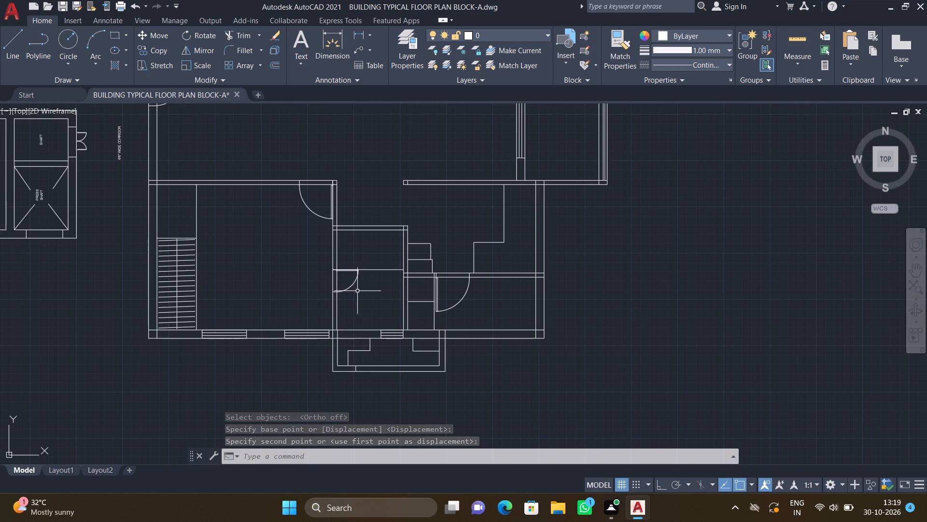
scroll(357, 289, "down", 2)
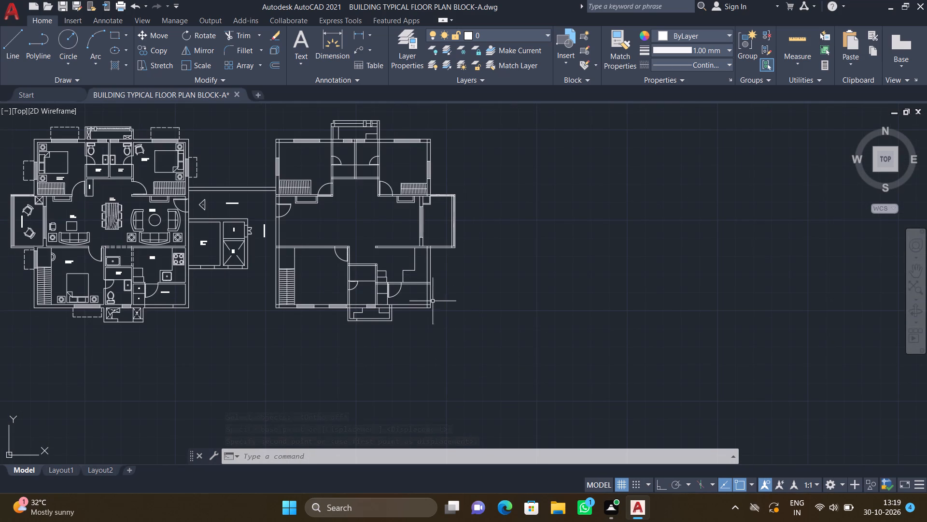
scroll(410, 281, "down", 1)
scroll(197, 212, "up", 1)
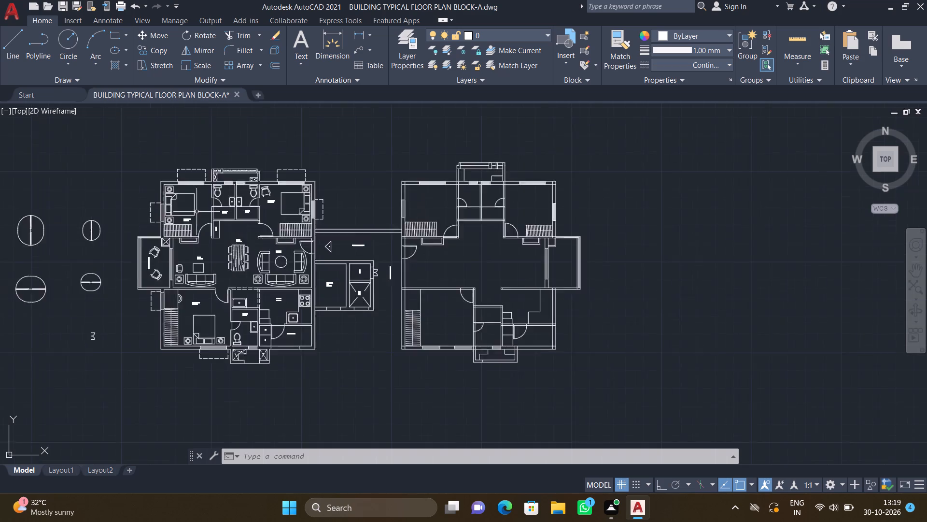
scroll(197, 212, "up", 1)
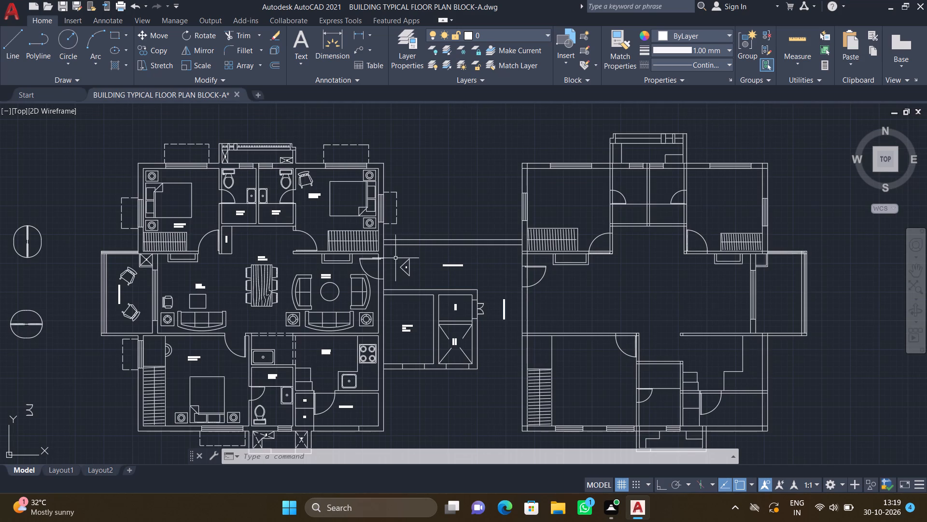
scroll(239, 205, "up", 1)
scroll(140, 212, "up", 1)
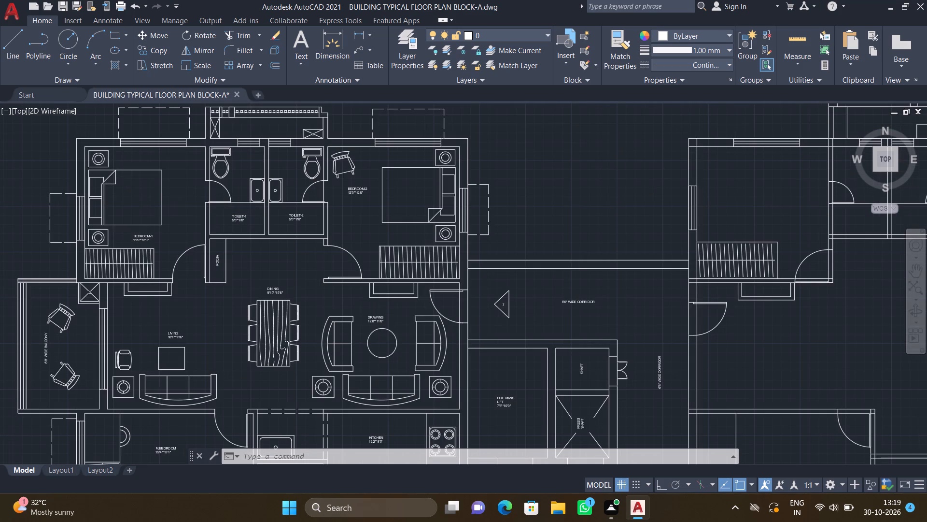
type("co")
key("Return")
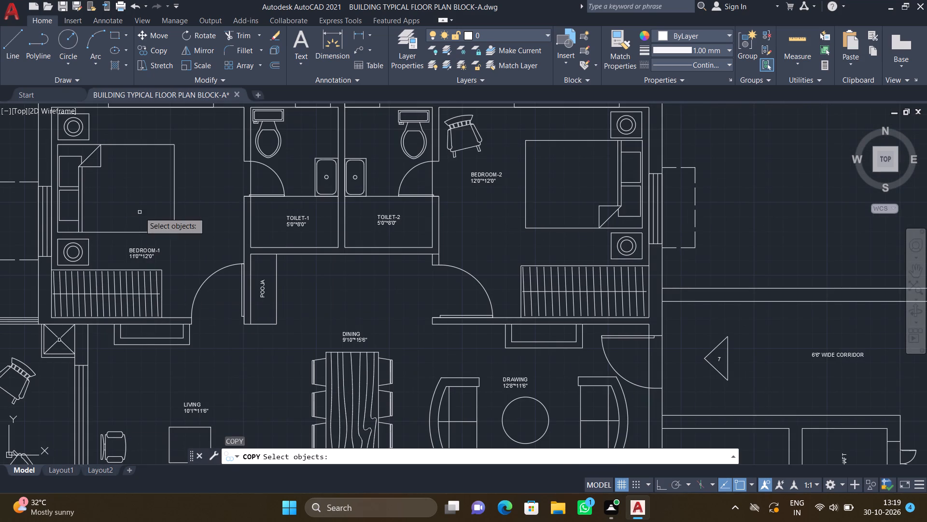
left_click(173, 215)
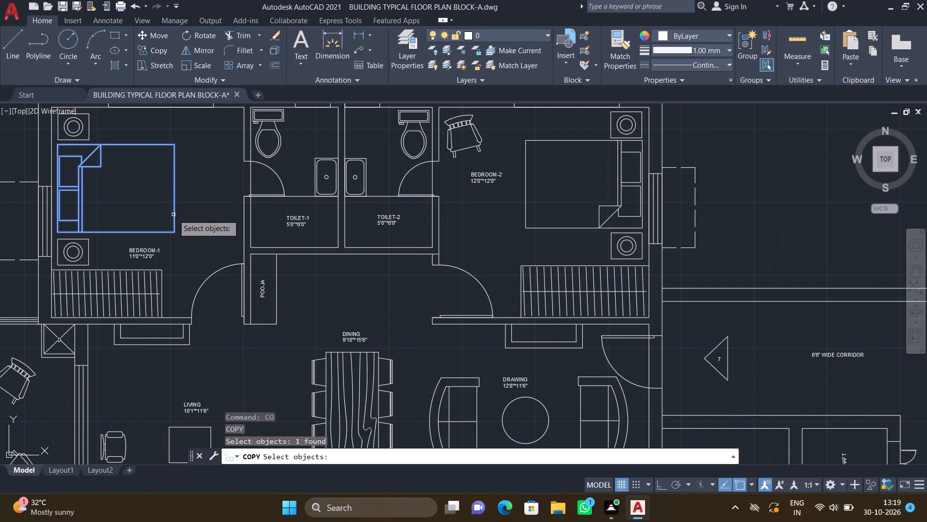
key("Return")
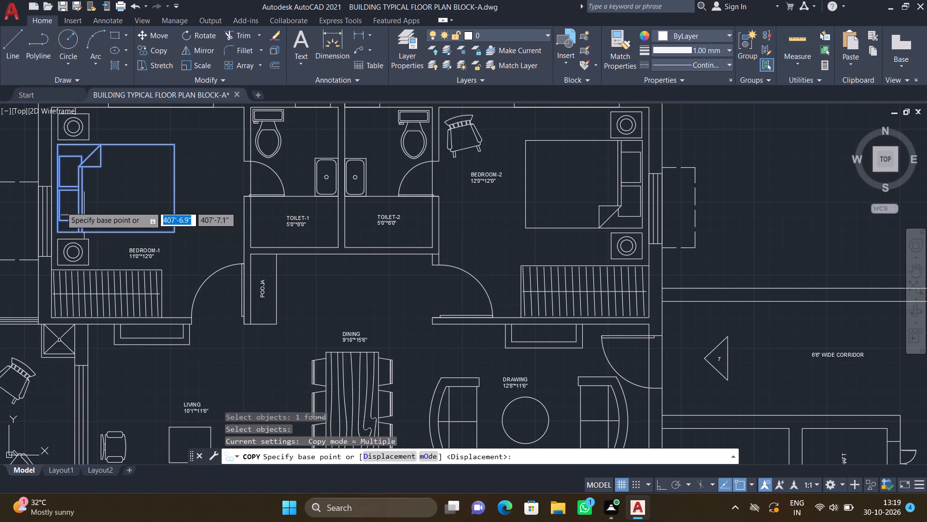
scroll(63, 185, "up", 1)
left_click(54, 187)
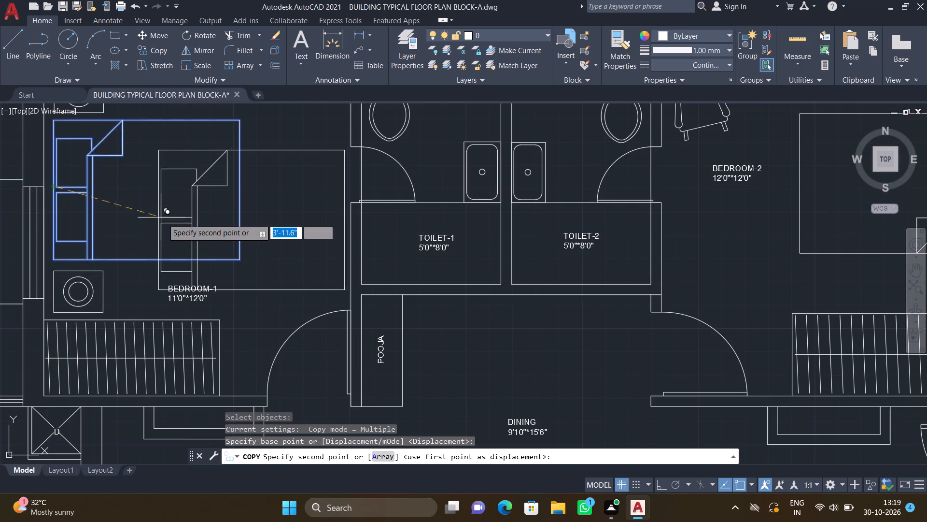
scroll(161, 213, "down", 4)
middle_click_drag(296, 259, 271, 254)
scroll(368, 209, "up", 1)
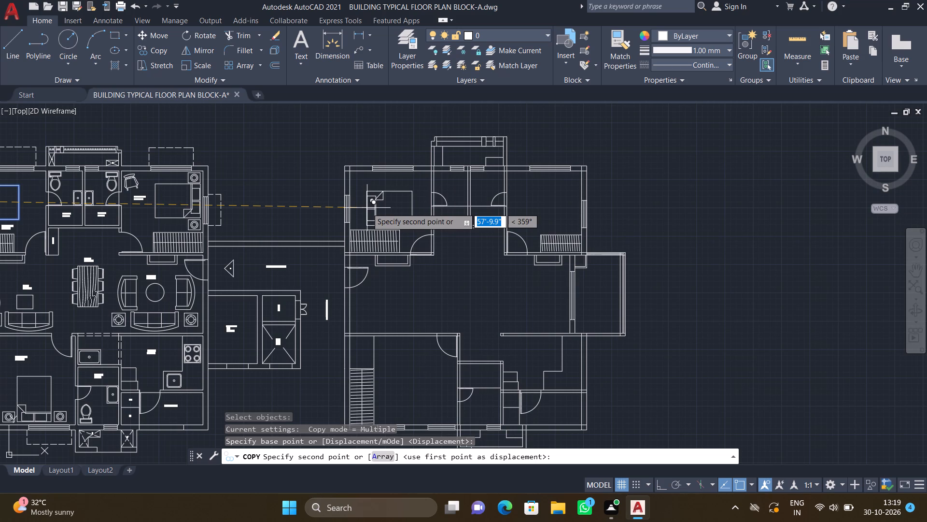
scroll(365, 207, "up", 1)
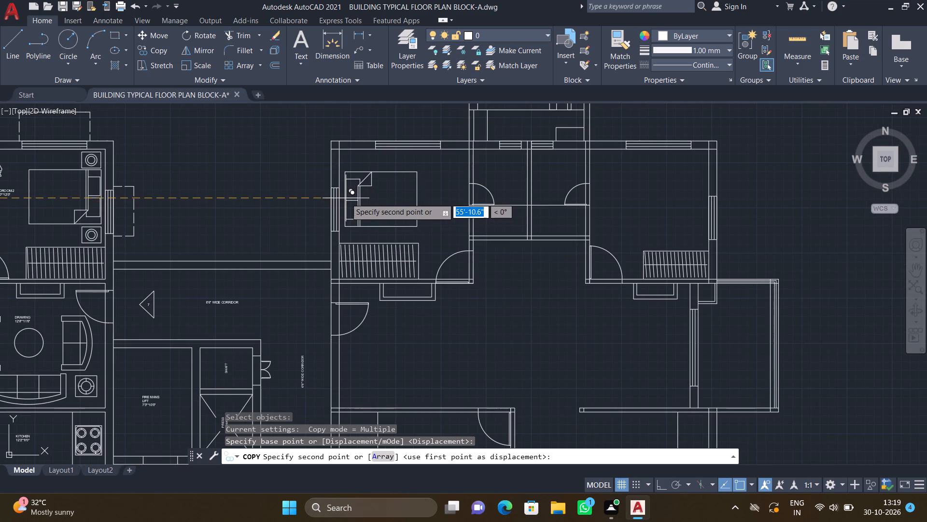
scroll(346, 197, "up", 1)
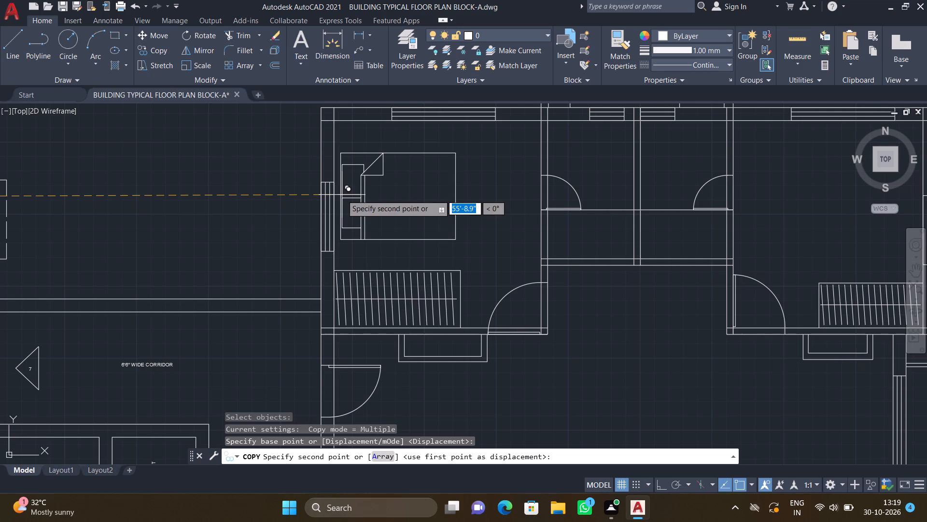
left_click(342, 195)
key("Return")
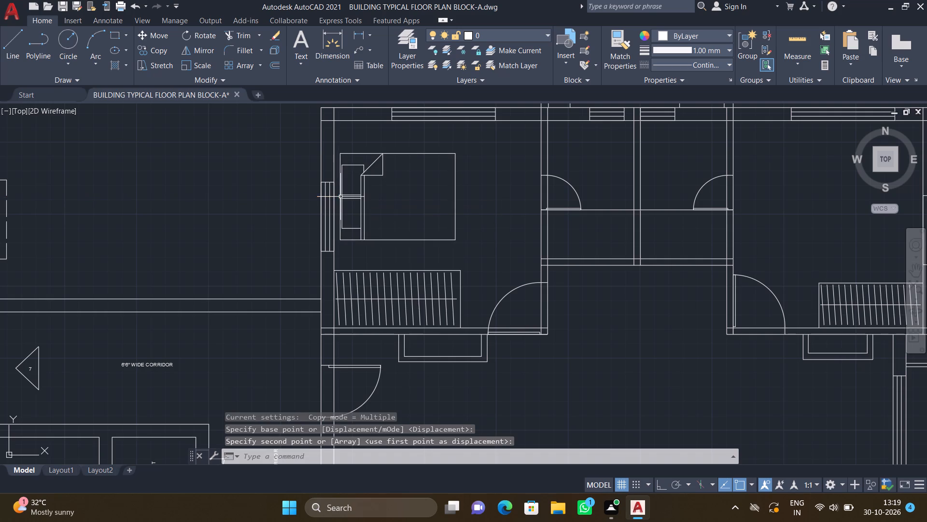
Copy the BEDROOM-2 bed by its headboard edge into the unfurnished flat's balcony-side upper bedroom, beside the side-wall window above the wardrobe.
scroll(340, 197, "up", 1)
scroll(349, 206, "down", 4)
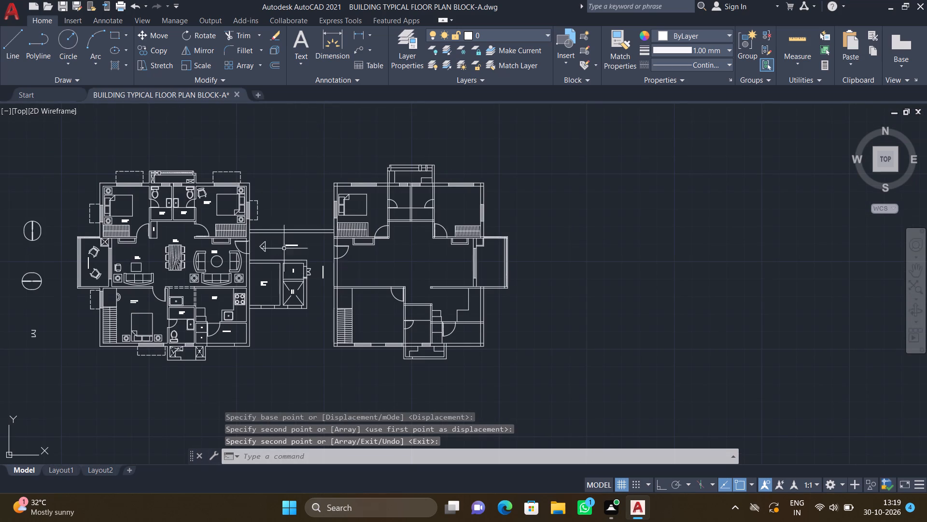
scroll(216, 201, "up", 3)
type("co")
key("Return")
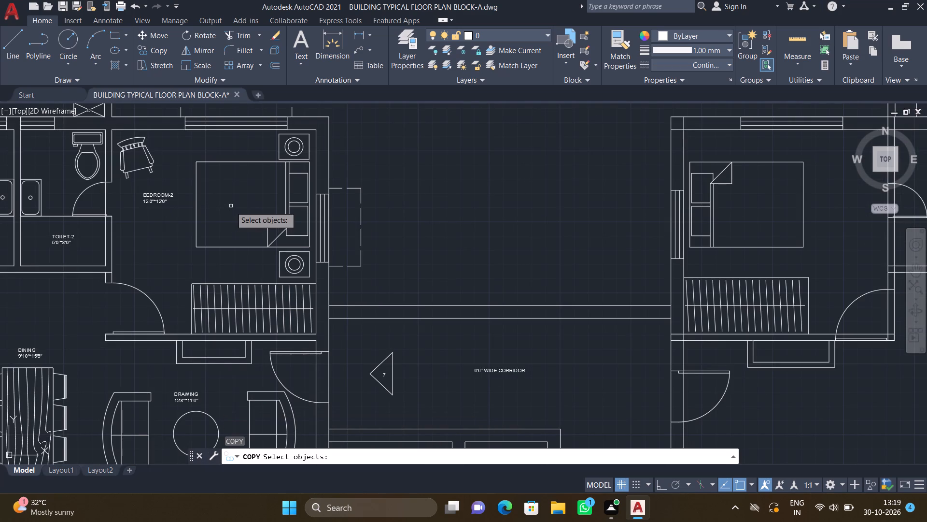
left_click(243, 245)
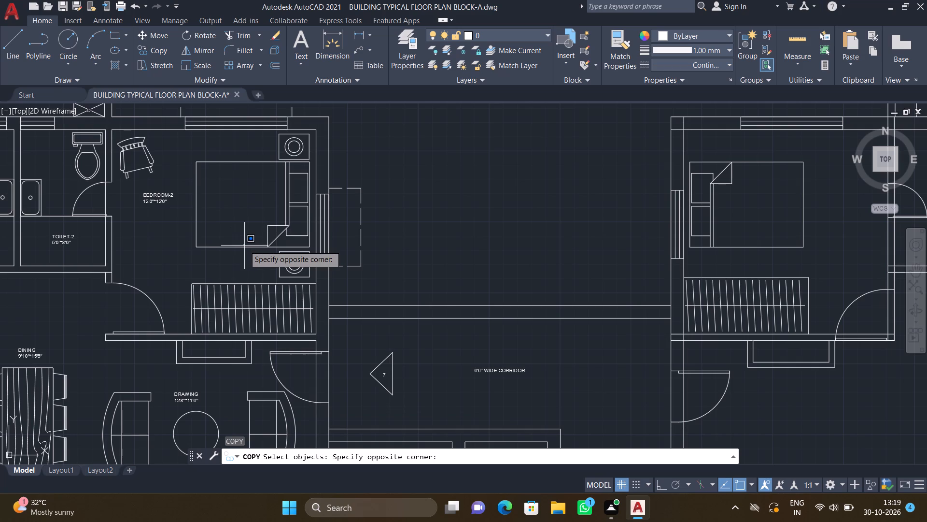
left_click(252, 248)
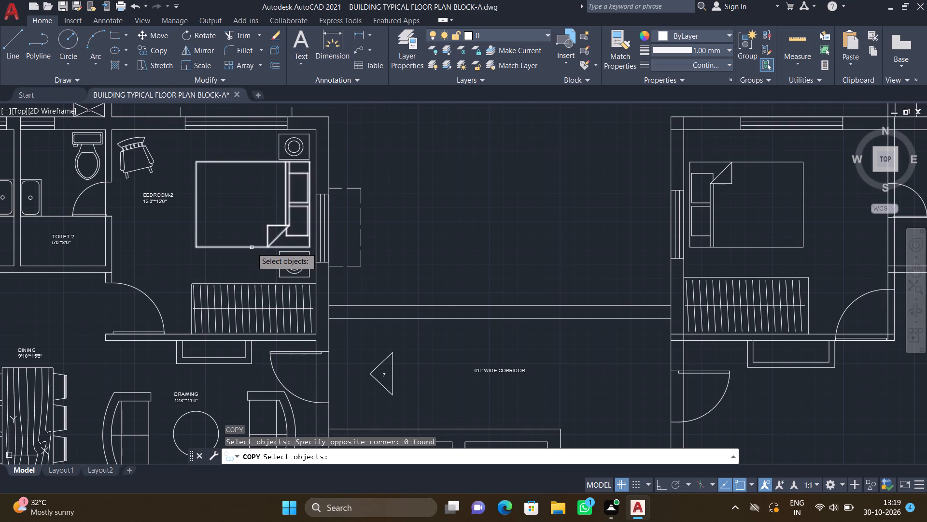
left_click(252, 247)
key("Return")
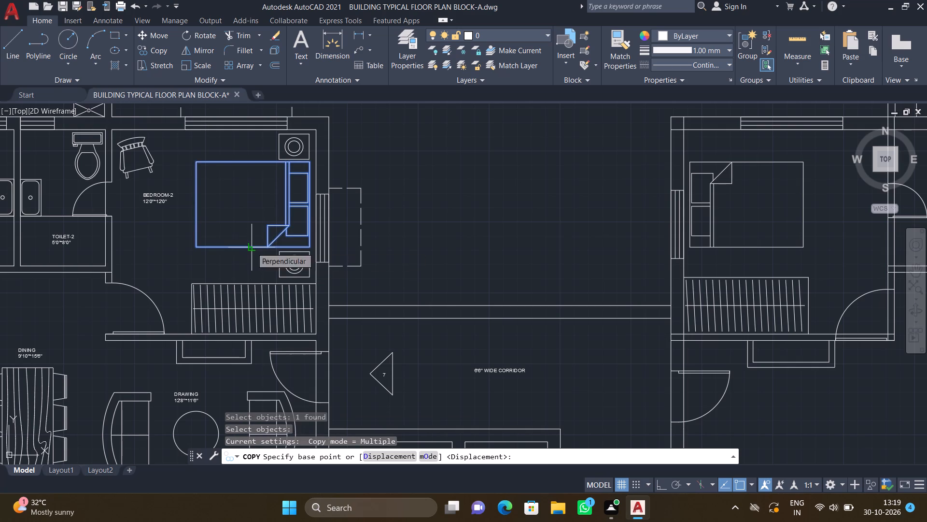
scroll(313, 209, "up", 1)
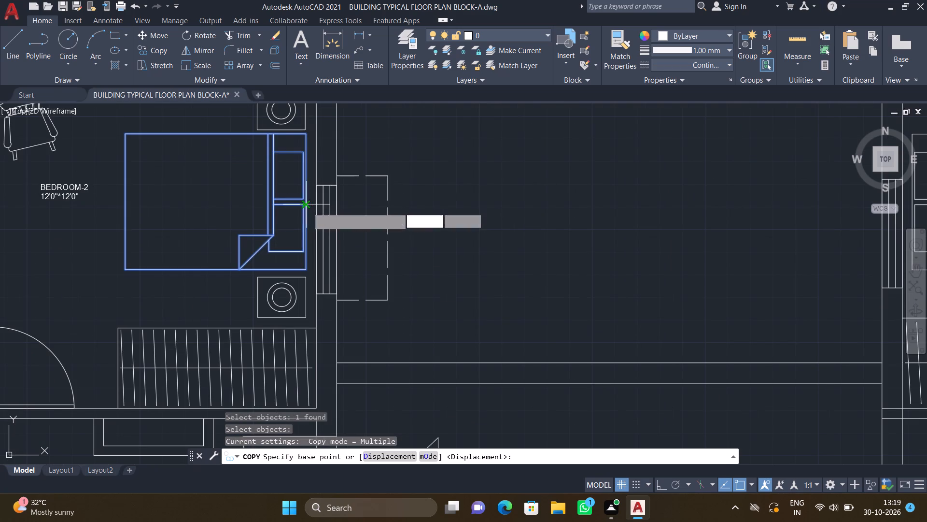
left_click(304, 207)
scroll(393, 261, "down", 3)
middle_click_drag(506, 290, 279, 286)
scroll(497, 243, "up", 2)
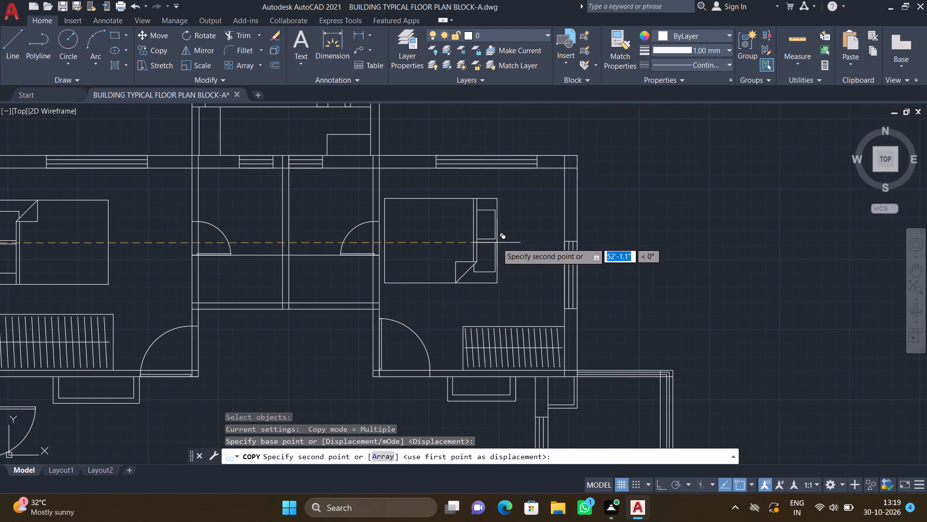
scroll(551, 247, "up", 1)
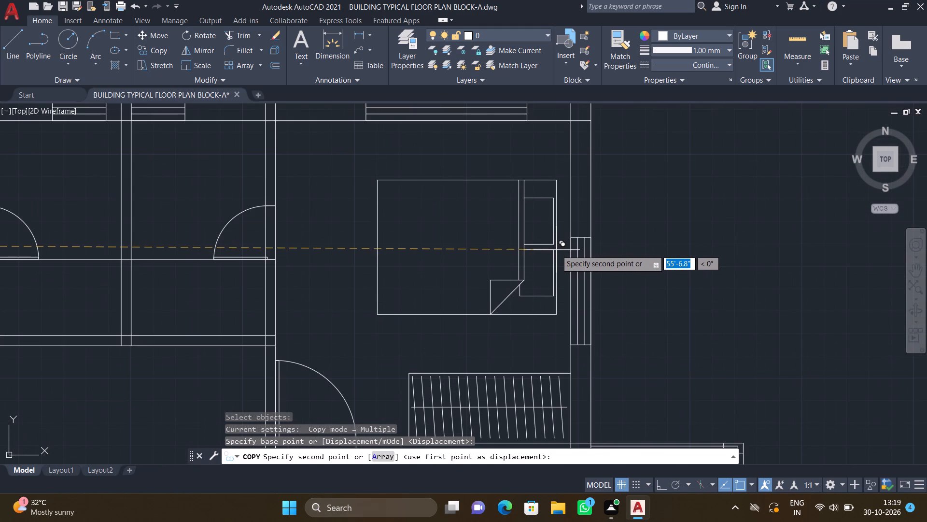
left_click(560, 252)
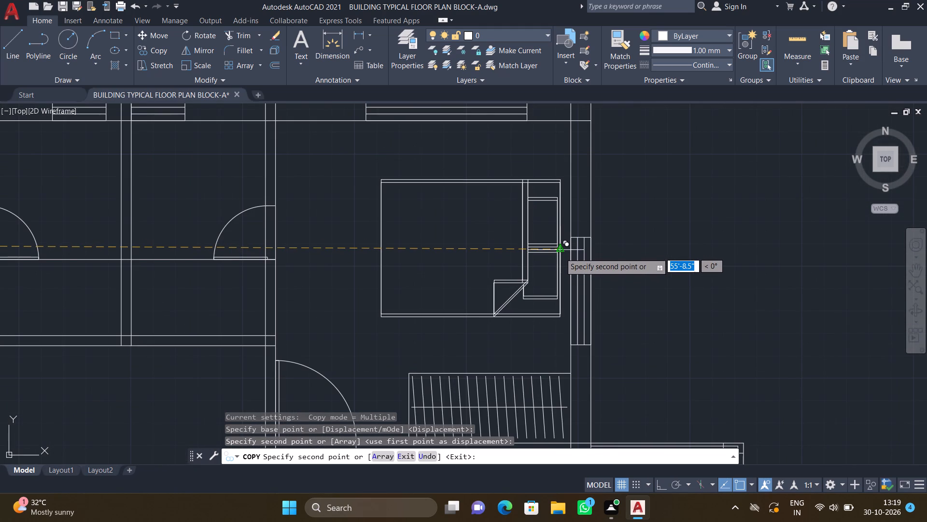
key("Return")
Draw a bedside table rectangle about 1'-5.1" by 1'-3.4" between the bed and wardrobe in the unfurnished flat's corridor-side upper bedroom.
scroll(551, 267, "down", 4)
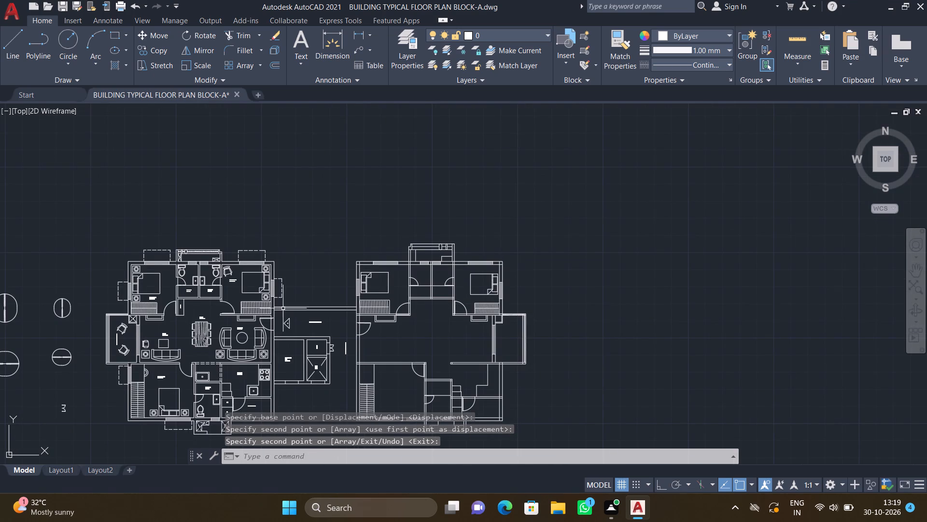
middle_click(223, 280)
scroll(362, 291, "up", 3)
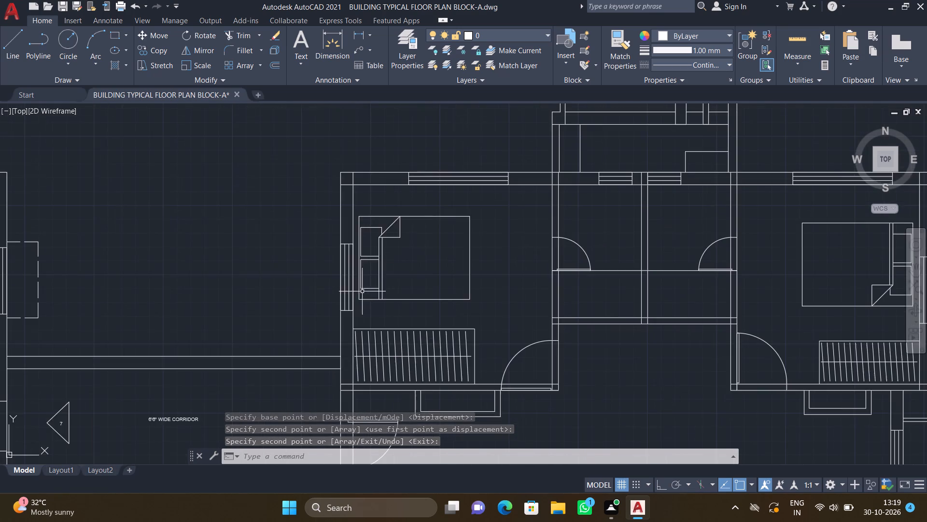
scroll(367, 312, "up", 3)
key("r")
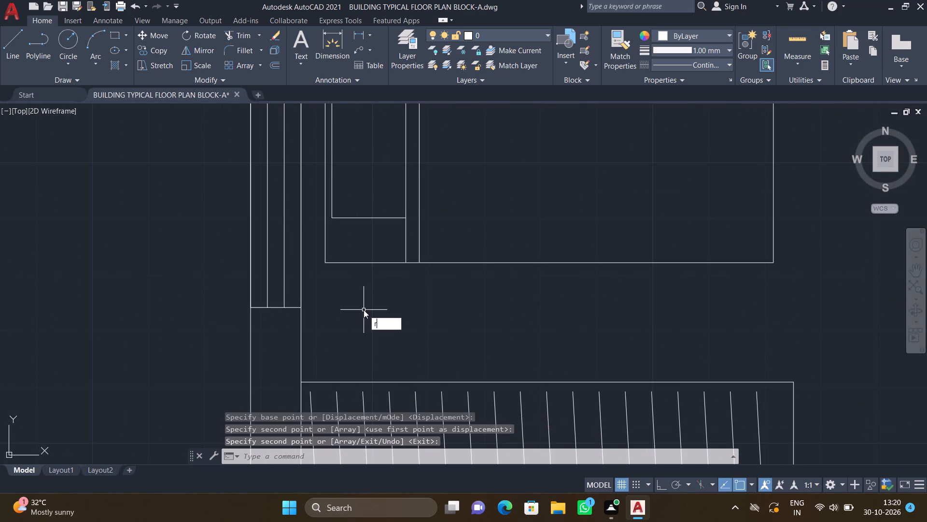
type("ec")
key("Return")
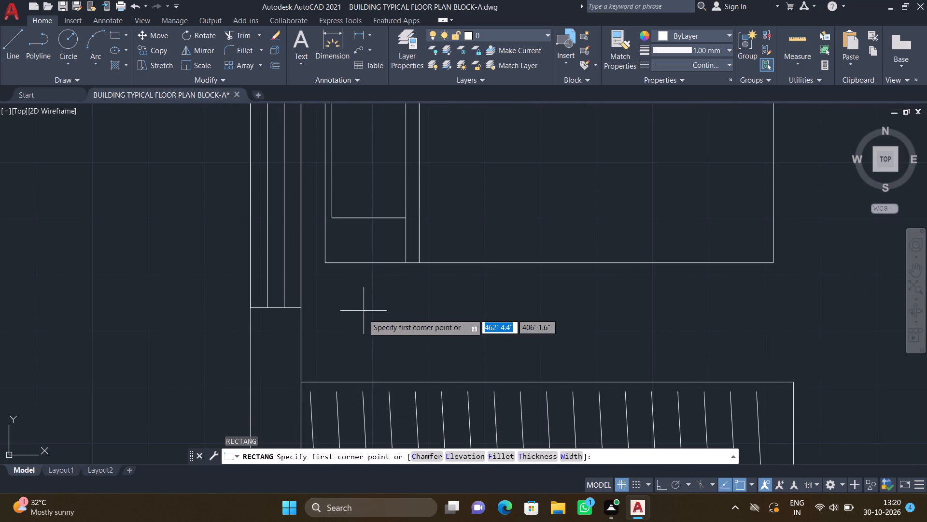
left_click(328, 282)
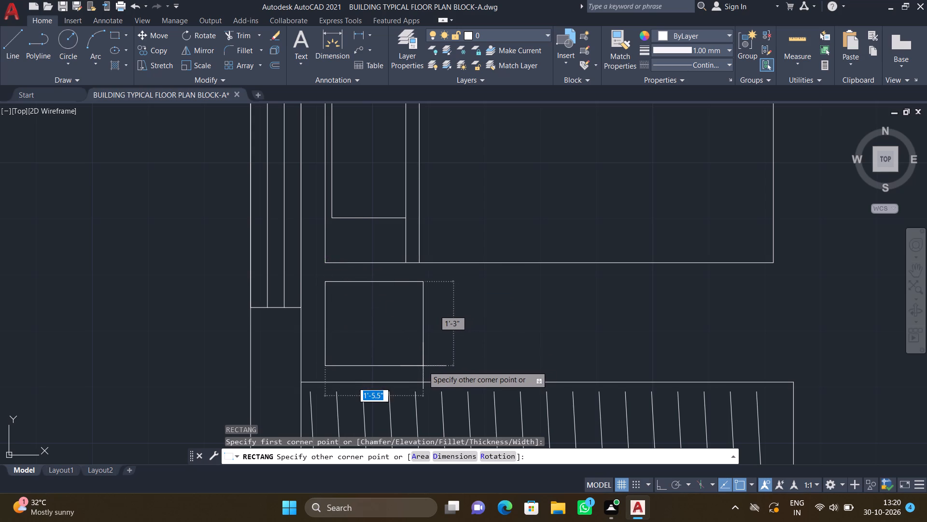
scroll(424, 362, "up", 1)
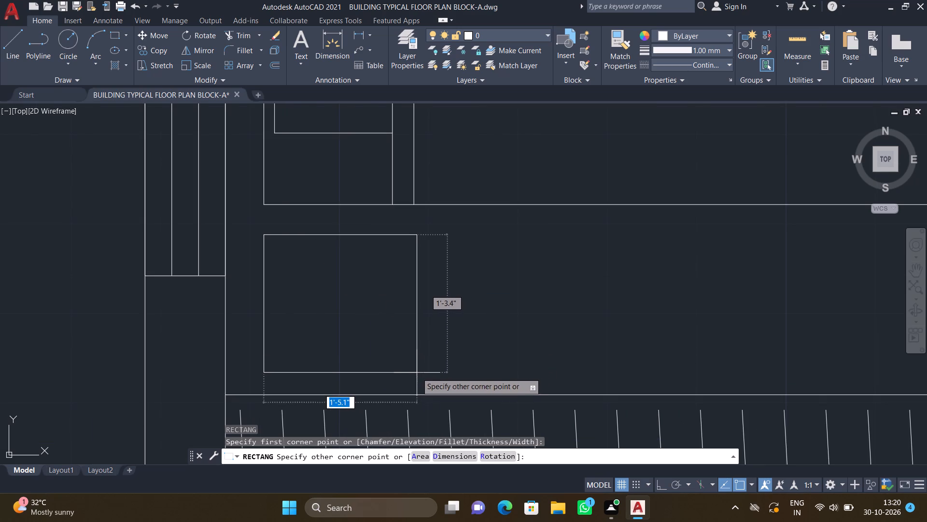
left_click(417, 372)
Draw two concentric circles centred in the bedside table as a lamp, the outer one with a radius of about 5.5".
key("c")
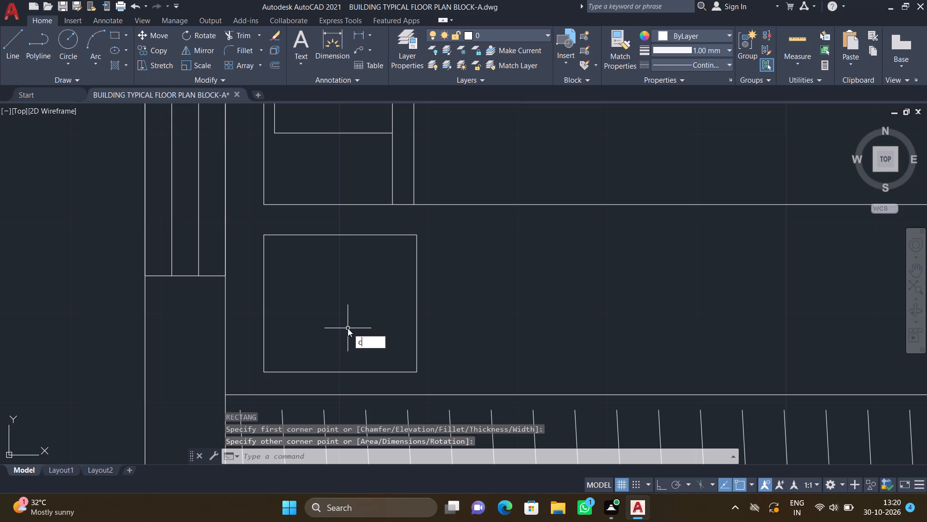
key("Return")
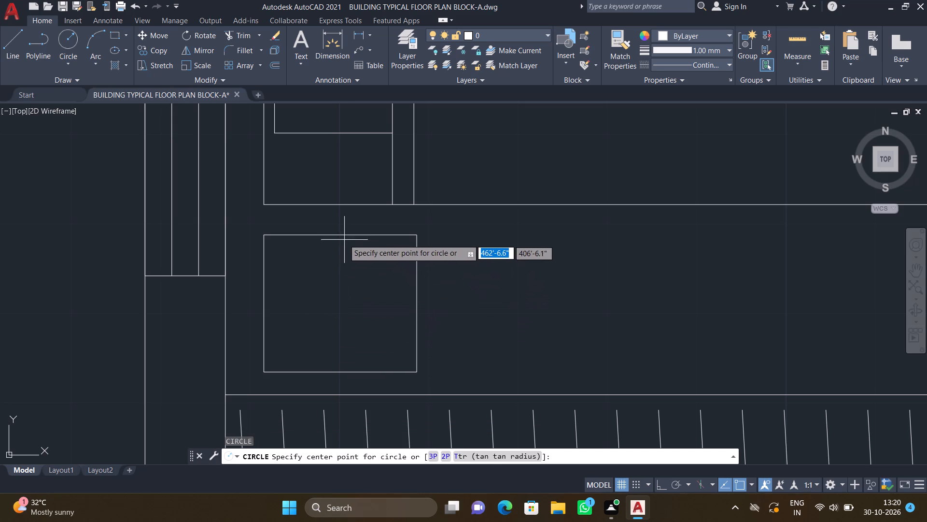
left_click(339, 301)
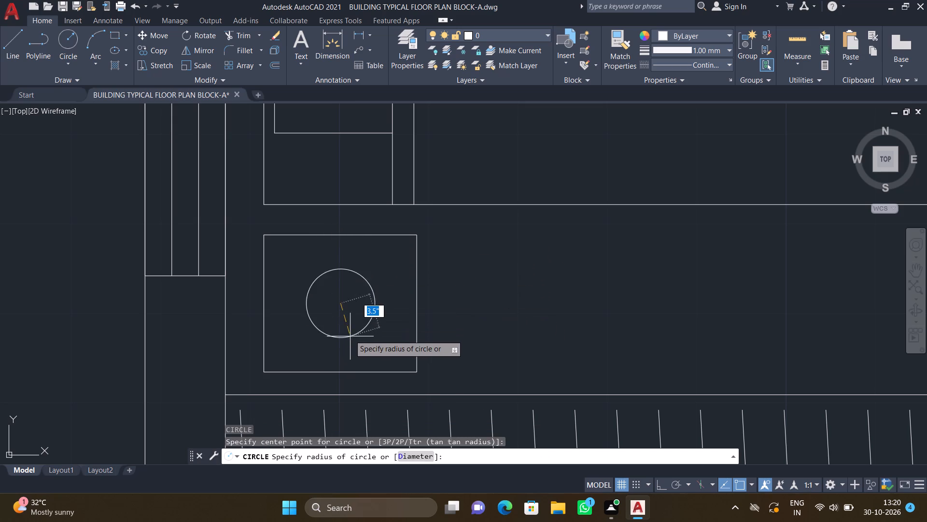
left_click(358, 349)
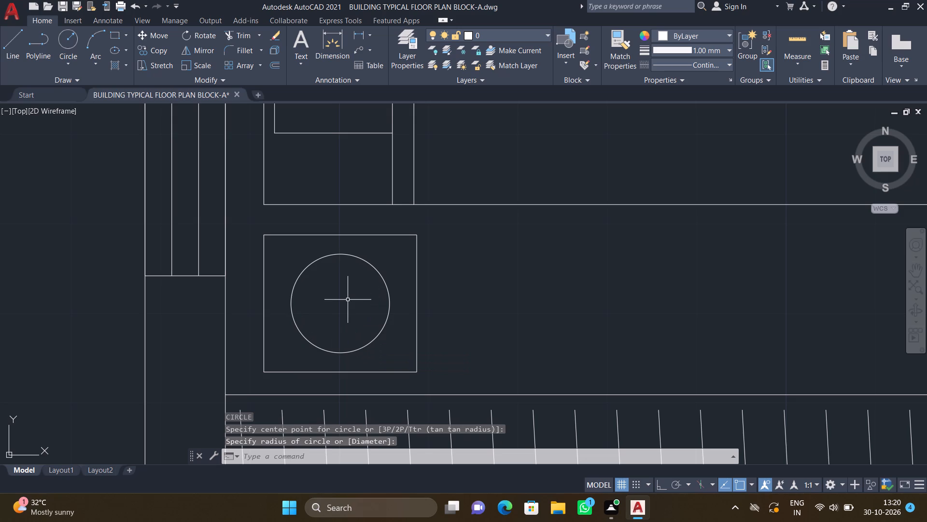
key("c")
key("Return")
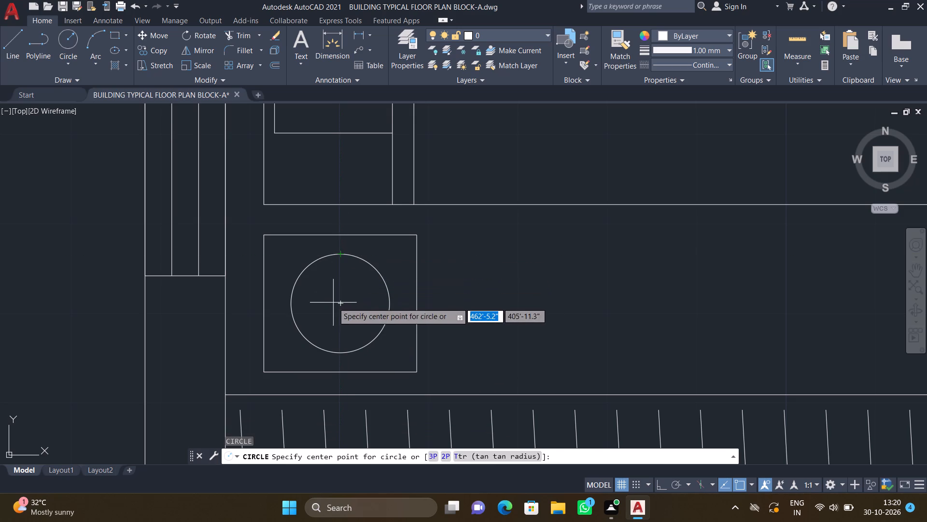
left_click(339, 304)
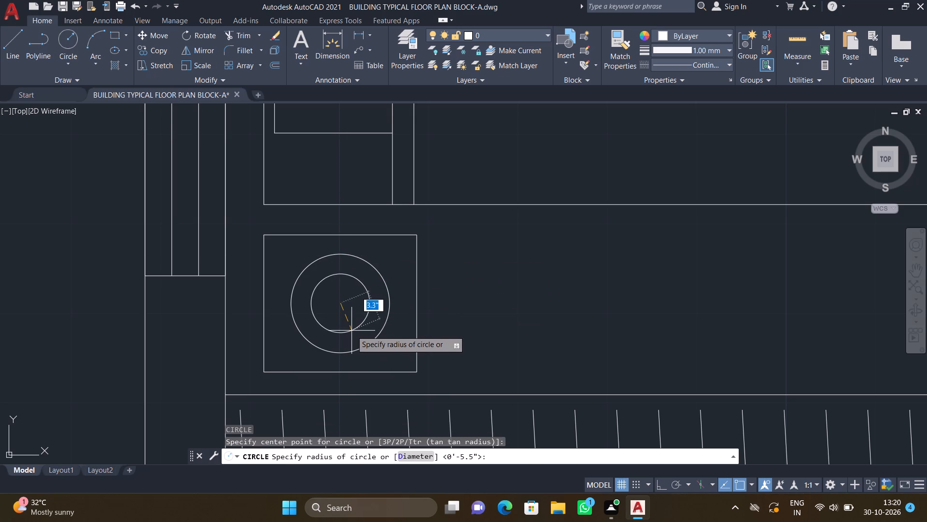
scroll(351, 331, "up", 1)
left_click(351, 339)
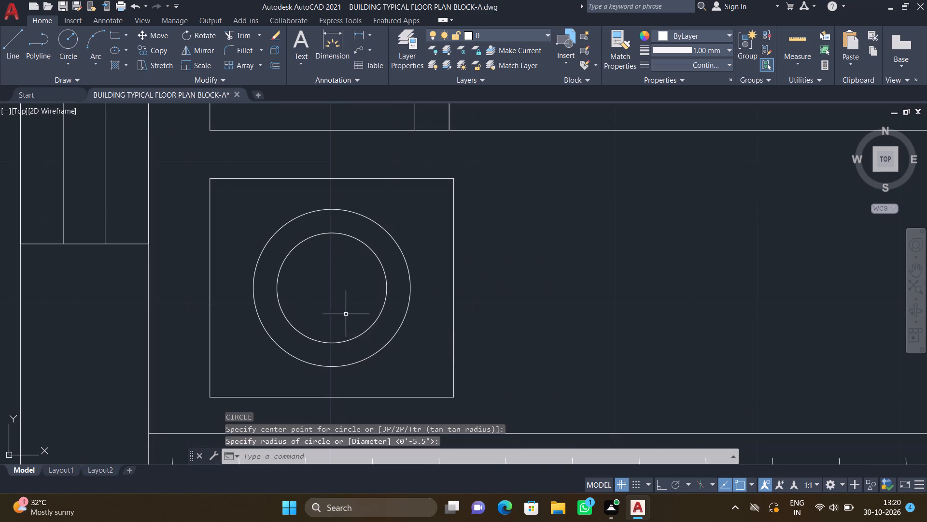
Copy the bedside table and lamp circles by the table's top-edge midpoint to the bed's opposite side, below the upper wall.
scroll(346, 307, "down", 2)
scroll(346, 307, "up", 1)
scroll(346, 307, "down", 2)
type("co")
key("Return")
scroll(392, 306, "down", 1)
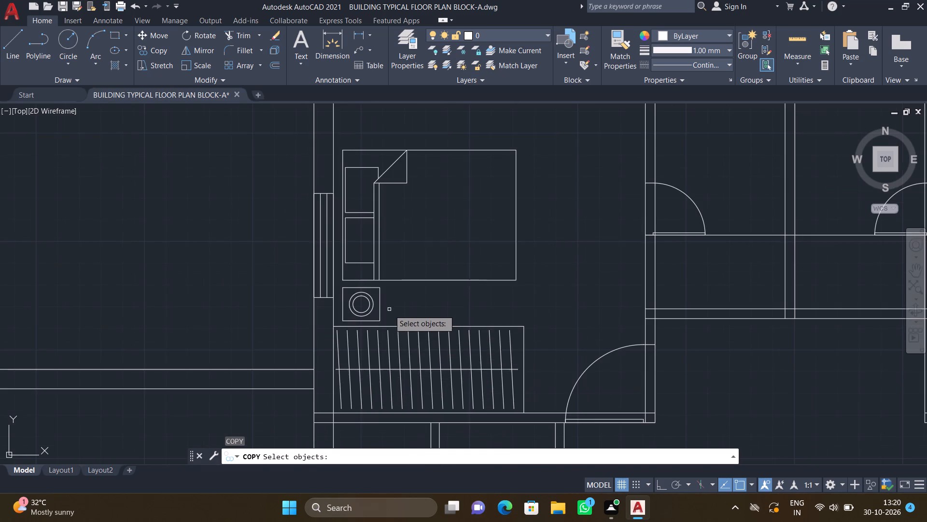
scroll(380, 316, "up", 2)
left_click(383, 333)
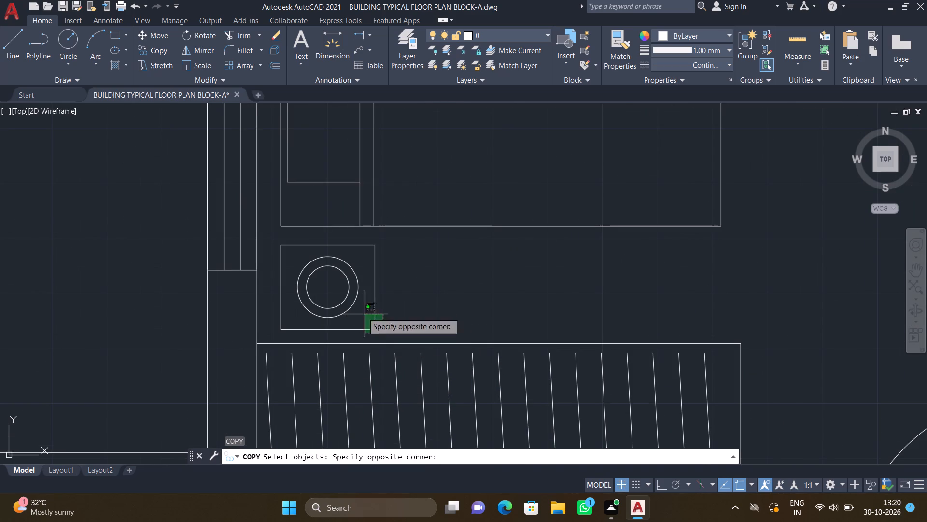
left_click(286, 251)
key("Return")
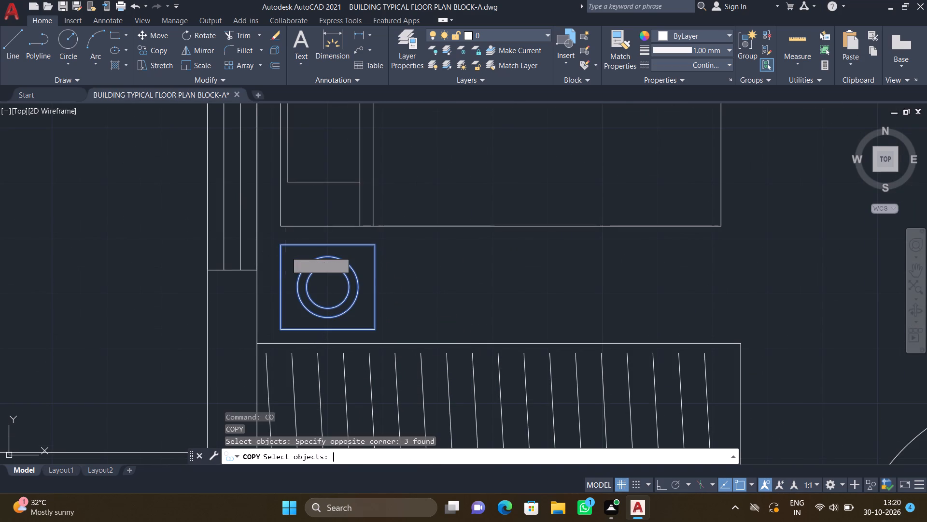
scroll(330, 246, "up", 1)
left_click(325, 245)
scroll(333, 210, "down", 3)
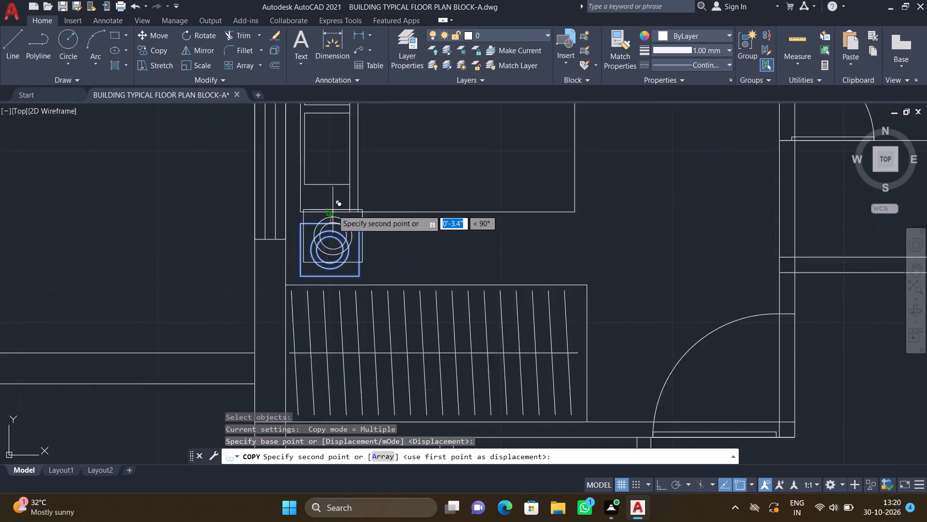
middle_click_drag(363, 161, 322, 300)
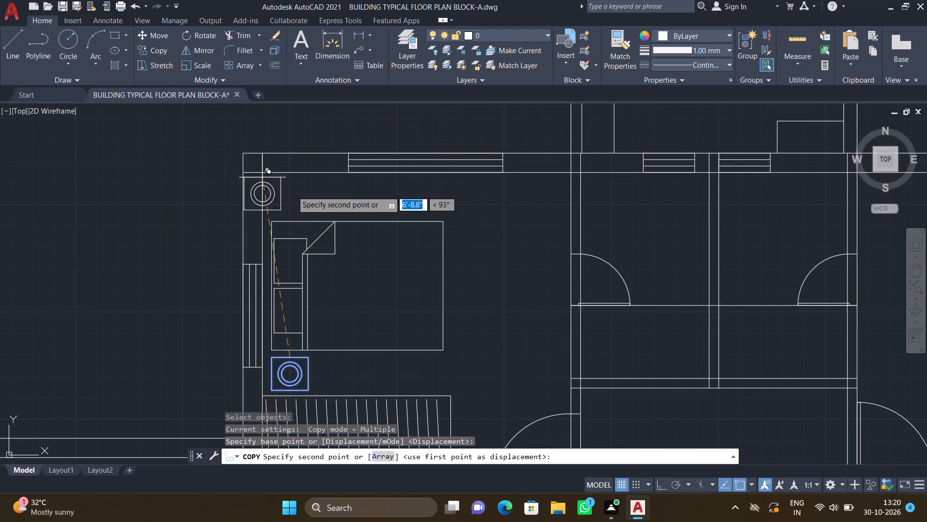
scroll(302, 201, "up", 1)
scroll(279, 169, "up", 1)
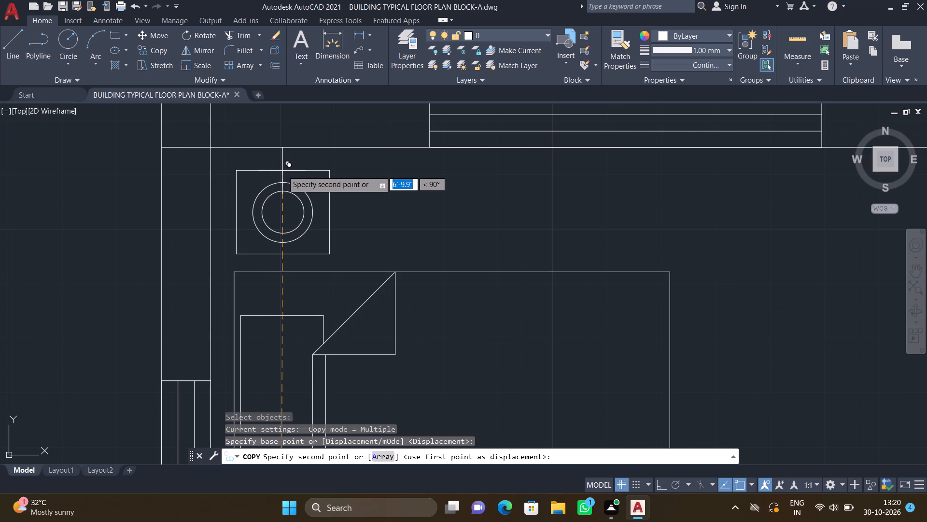
left_click(282, 171)
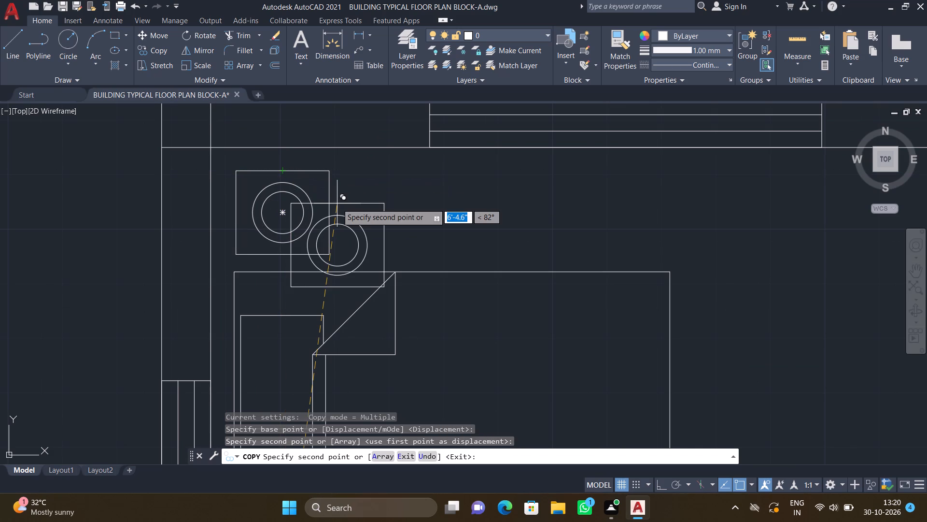
key("Return")
Copy the corridor-side upper bedroom's lower bedside table and lamp by its upper-left corner to between the balcony-side bedroom's bed and wardrobe.
scroll(341, 221, "down", 4)
middle_click_drag(337, 298, 358, 239)
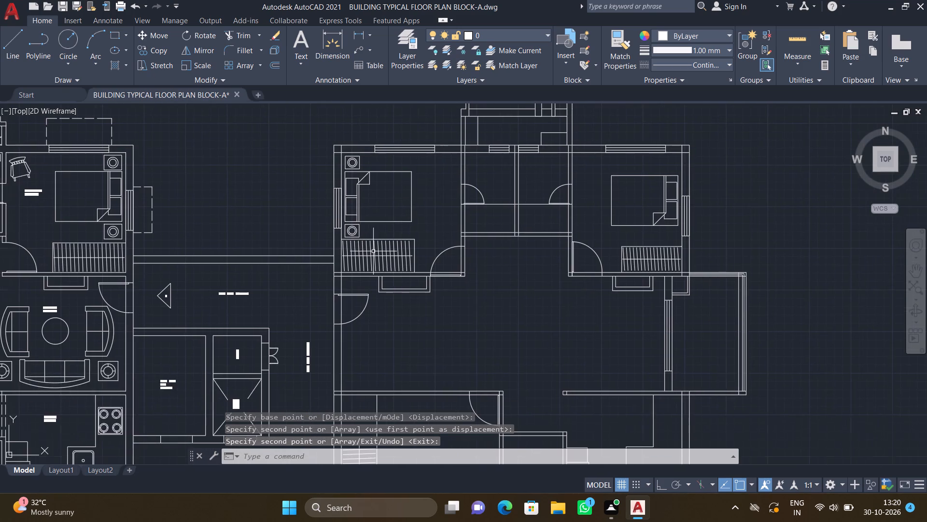
scroll(370, 231, "up", 3)
type("co")
key("Return")
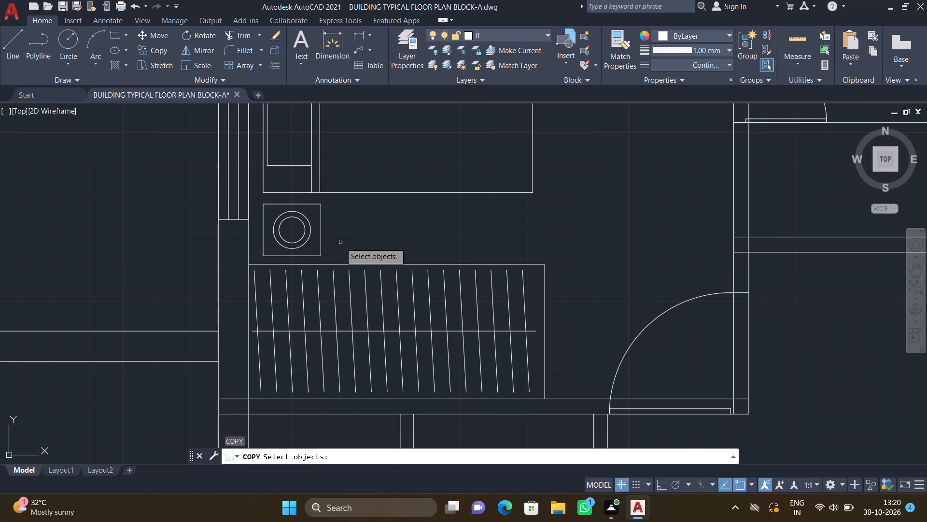
scroll(330, 253, "up", 1)
left_click(319, 265)
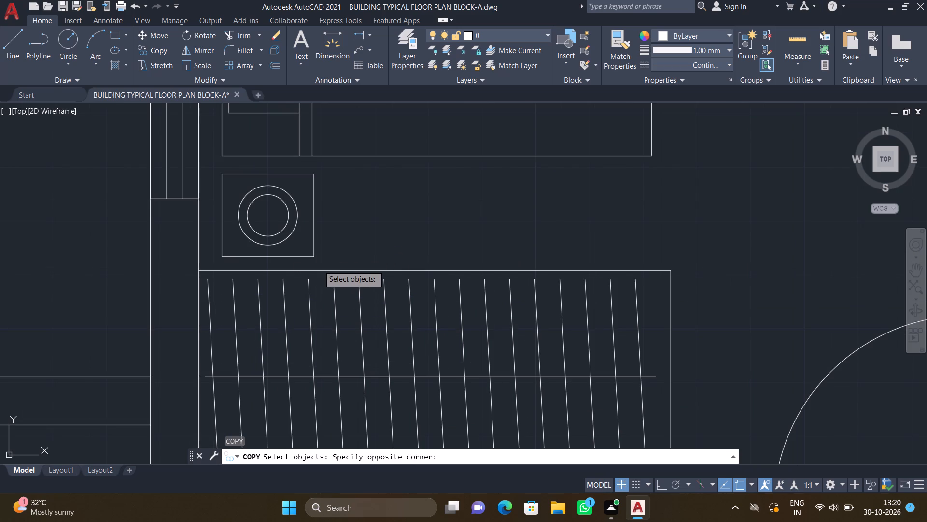
left_click(219, 184)
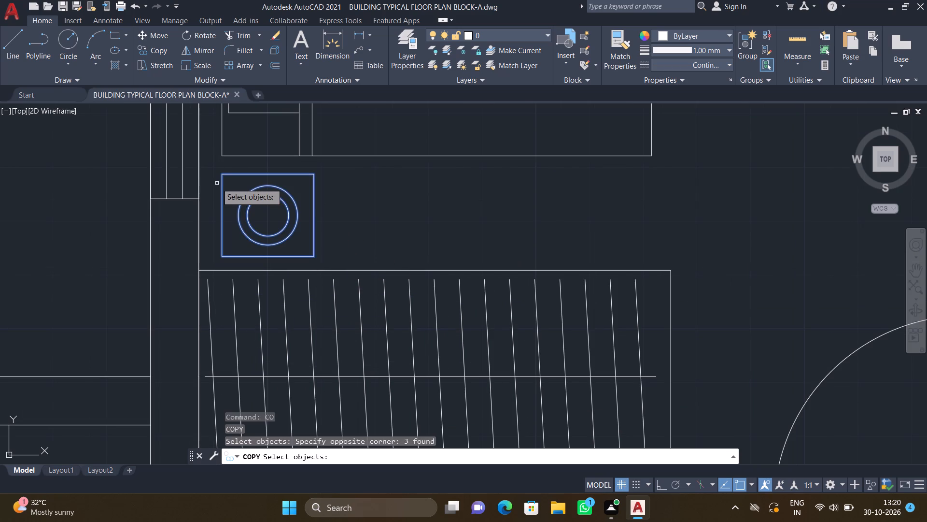
key("Return")
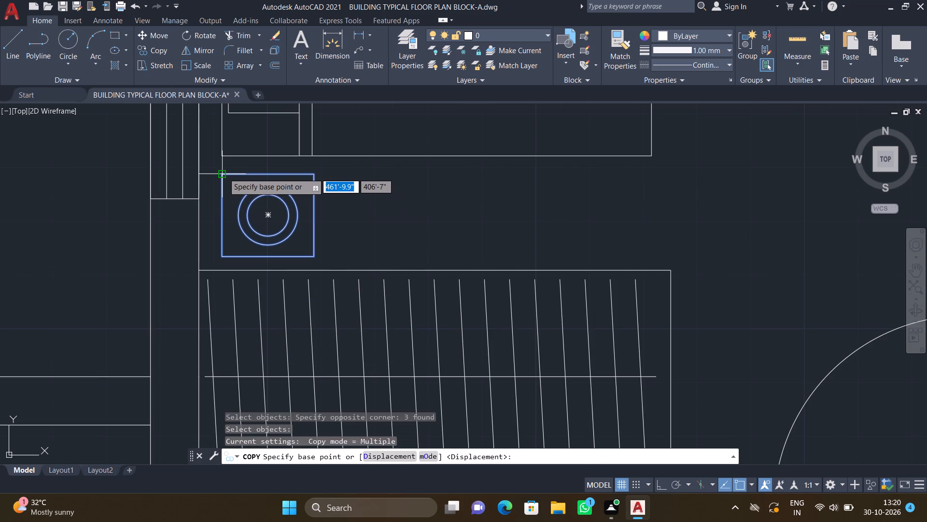
left_click(224, 173)
scroll(282, 207, "down", 2)
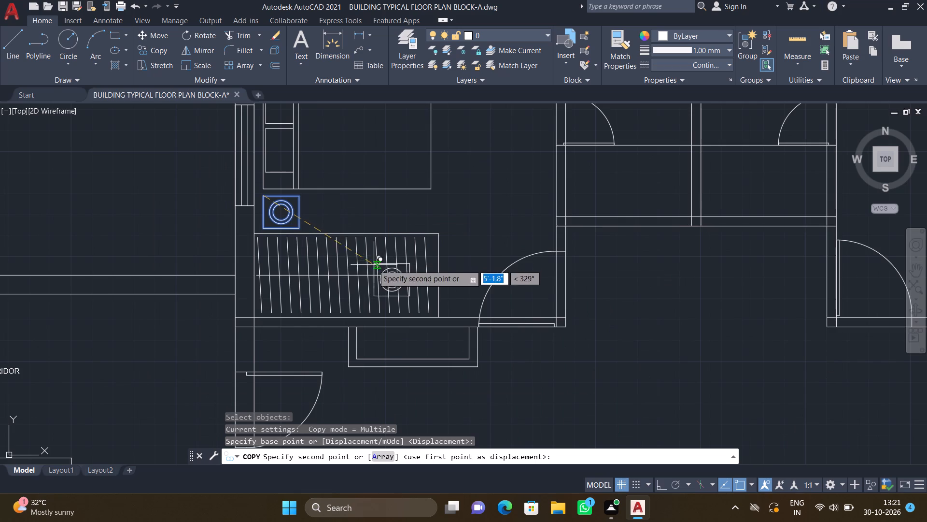
scroll(277, 262, "down", 2)
middle_click_drag(401, 350, 269, 304)
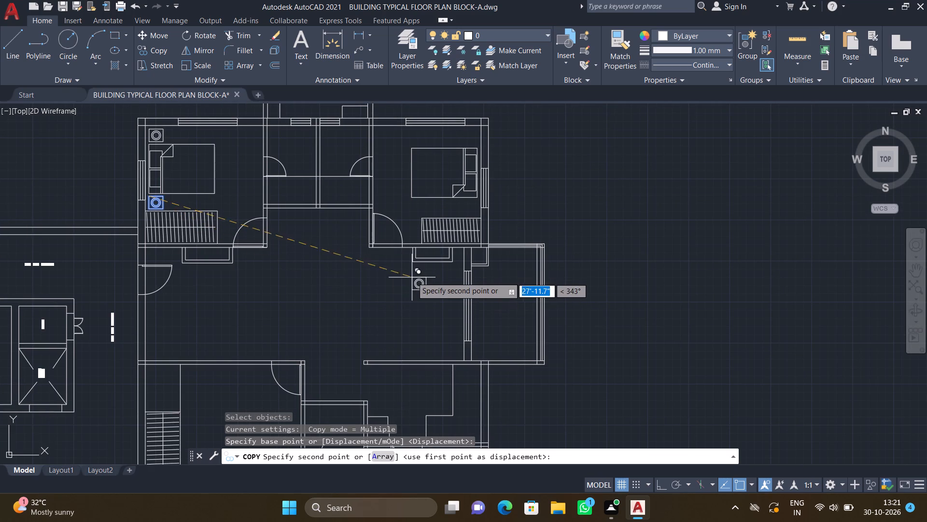
scroll(405, 268, "down", 1)
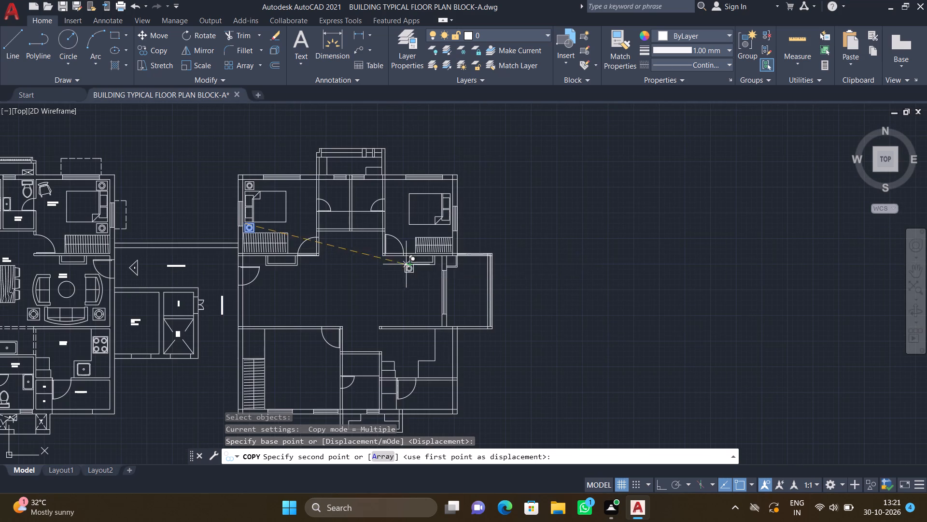
scroll(443, 224, "up", 5)
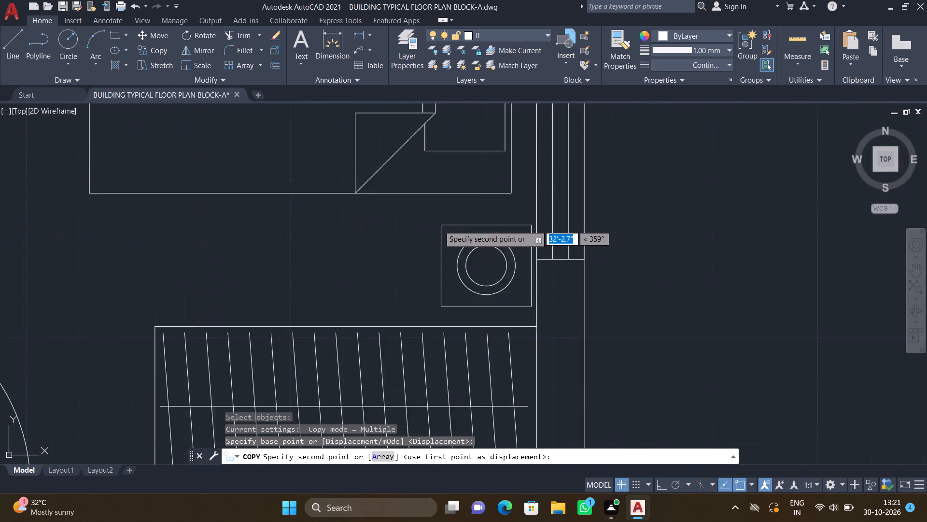
scroll(439, 225, "up", 1)
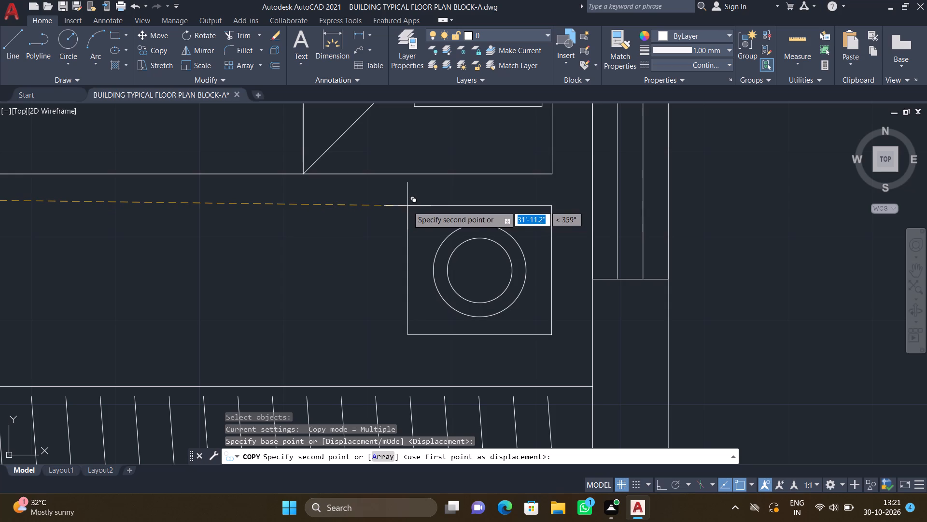
left_click(407, 206)
Place a second copy of the bedside table and lamp on the balcony-side bed's opposite side, below the upper wall.
scroll(396, 207, "down", 4)
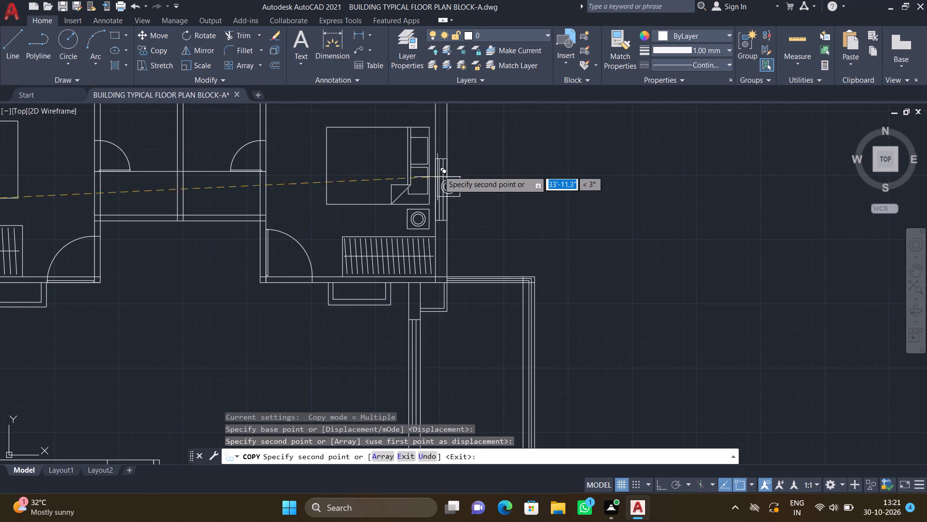
middle_click(380, 276)
scroll(401, 154, "down", 2)
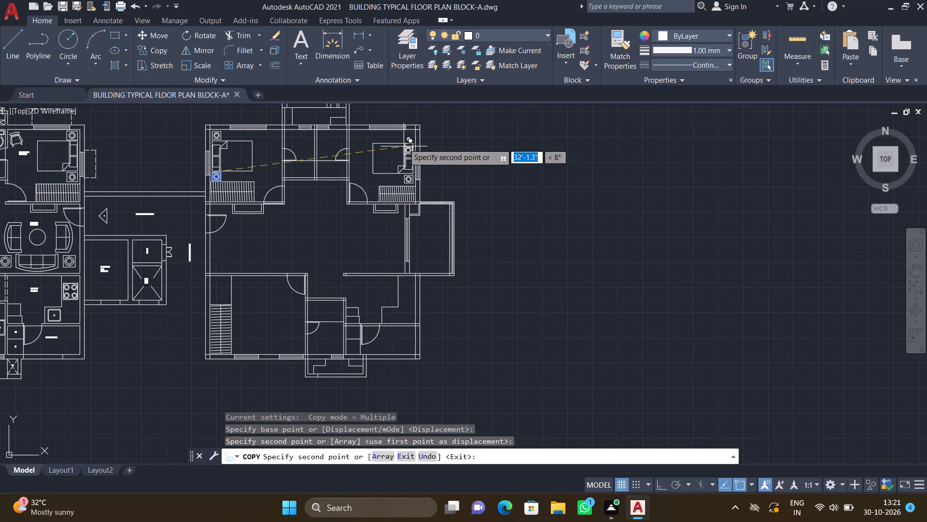
scroll(404, 133, "up", 5)
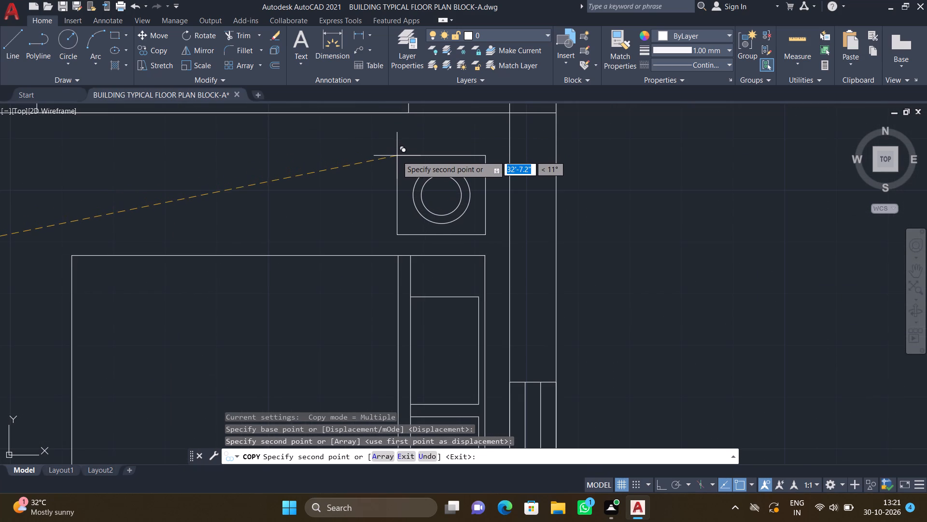
double_click(396, 156)
key("Return")
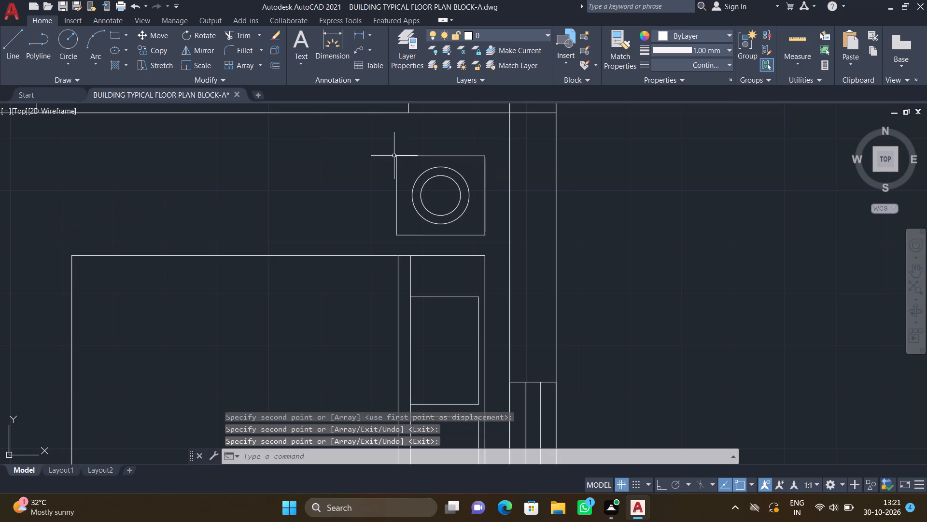
Copy the M.BEDROOM bed by its foot-edge midpoint into the unfurnished flat's lower bedroom, between the wardrobe and toilet, headboard towards the window wall.
scroll(393, 179, "down", 3)
scroll(342, 256, "down", 2)
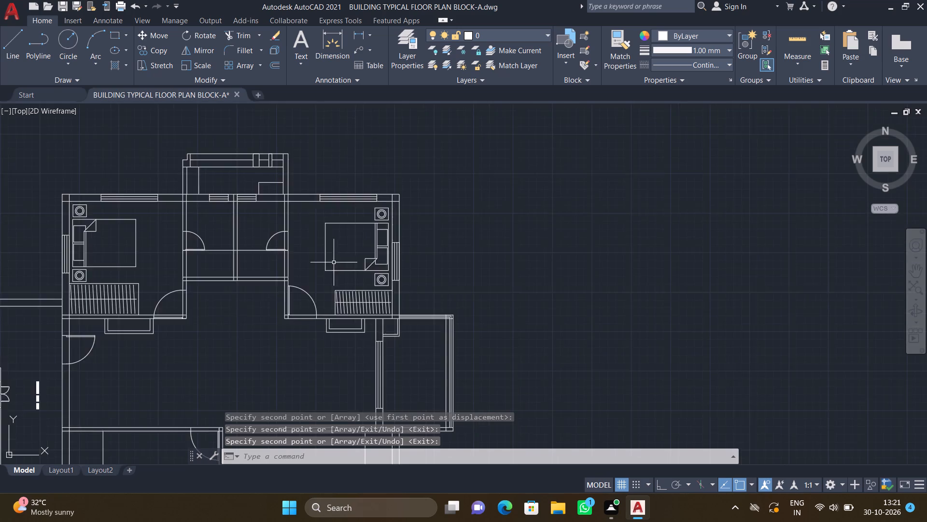
scroll(334, 262, "down", 1)
middle_click_drag(284, 276, 433, 230)
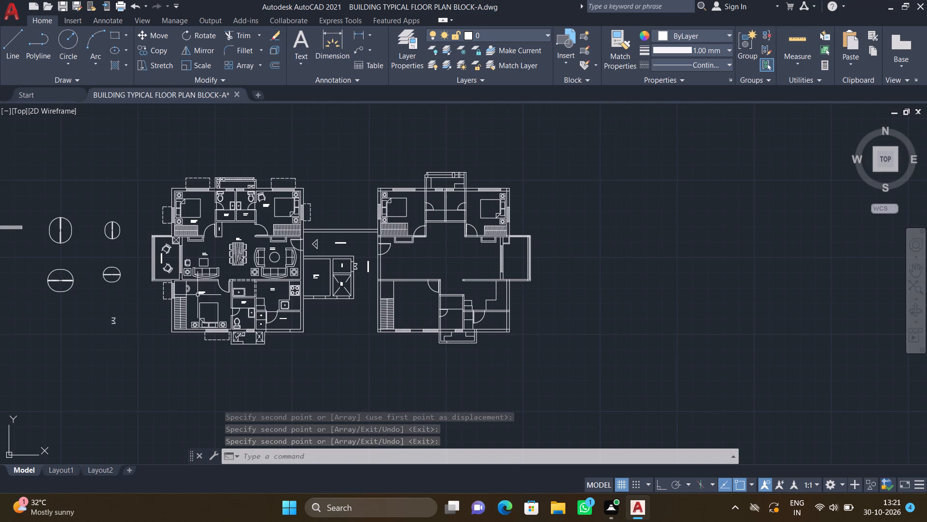
scroll(204, 323, "up", 4)
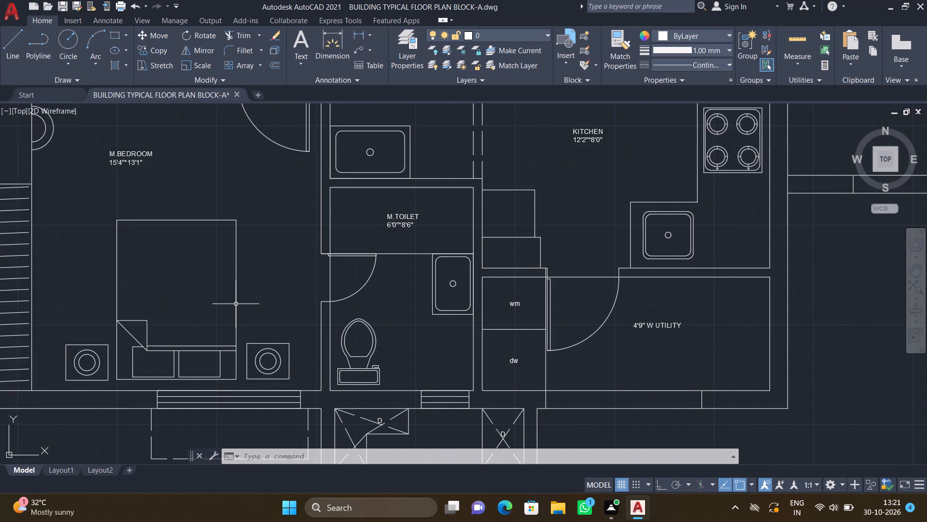
type("co")
key("Return")
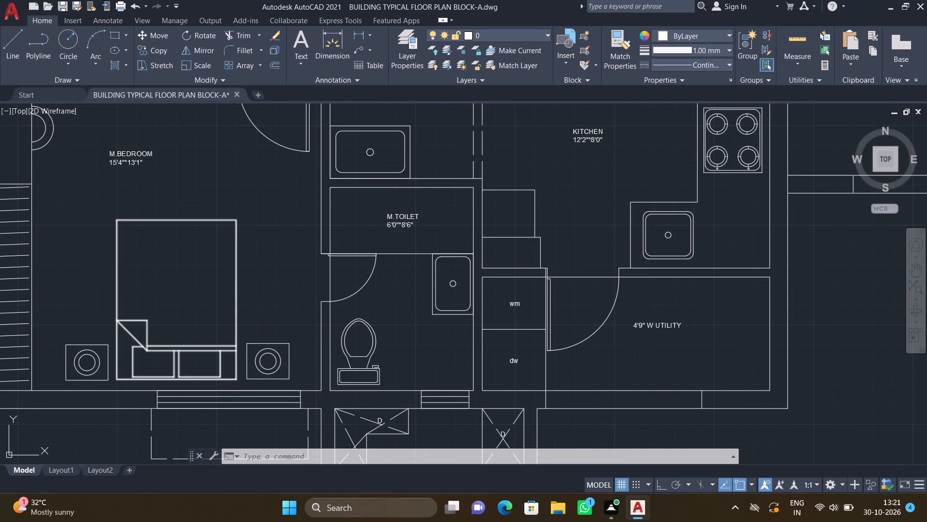
left_click(236, 304)
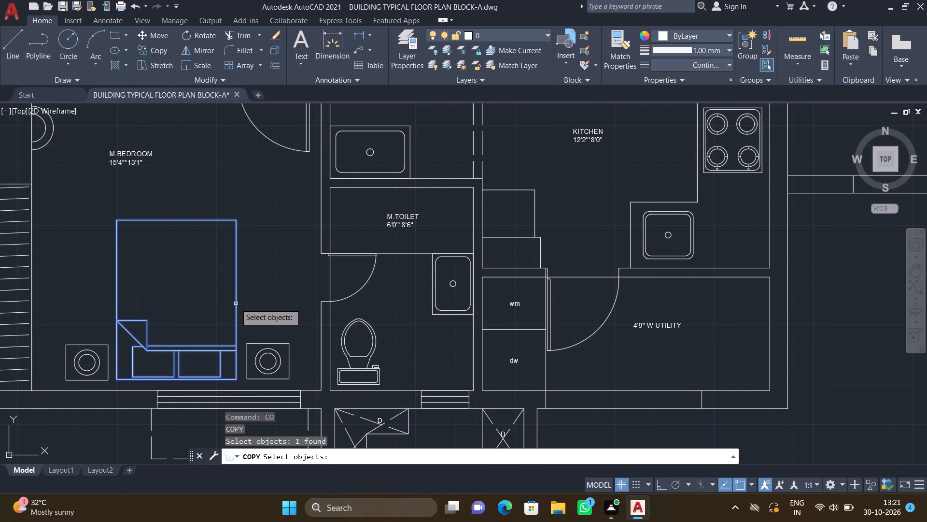
key("Return")
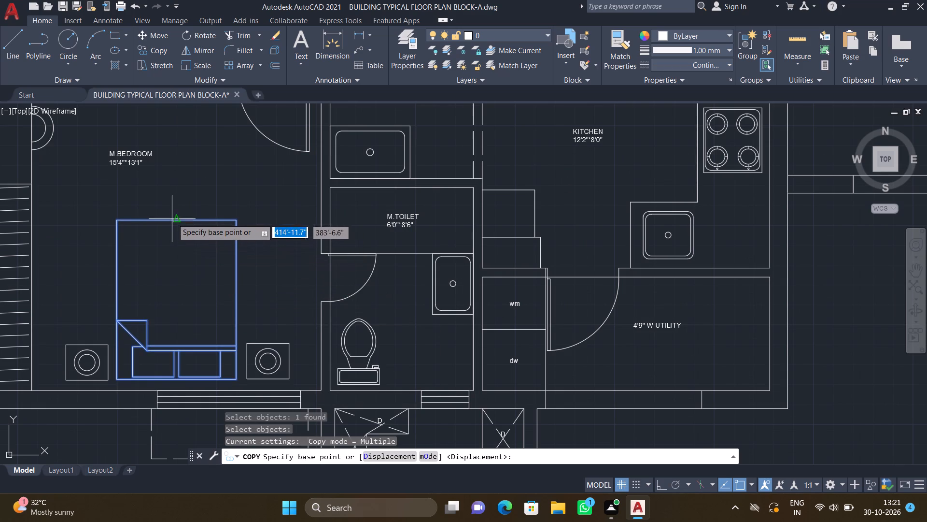
left_click(179, 217)
scroll(370, 276, "down", 3)
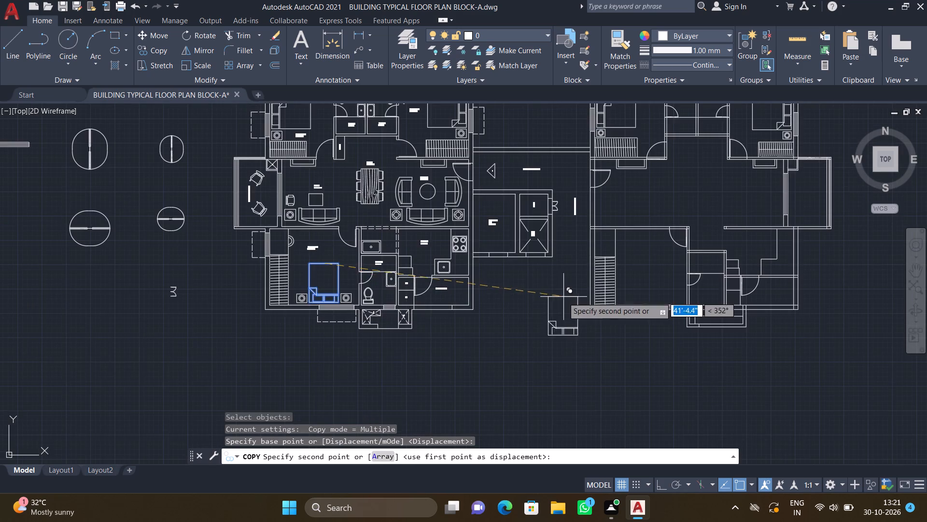
middle_click_drag(534, 297, 317, 252)
scroll(420, 210, "up", 2)
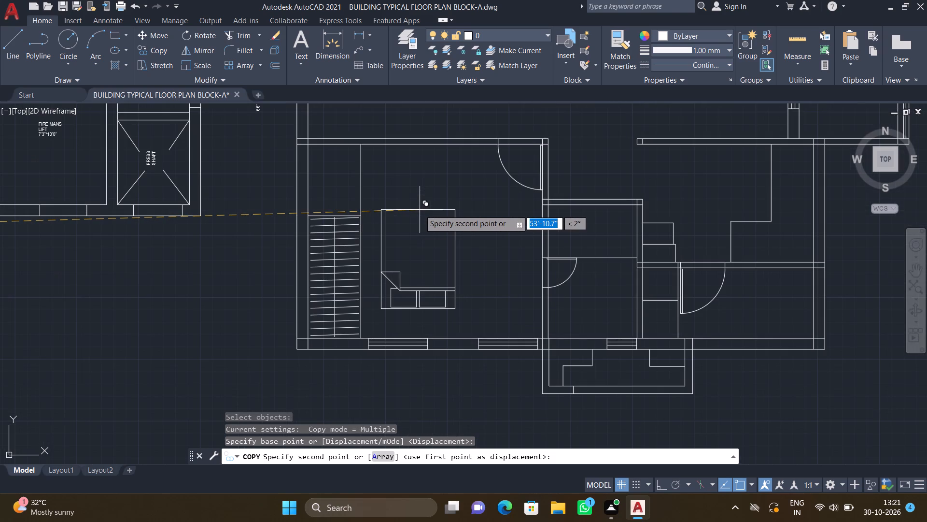
scroll(458, 213, "up", 1)
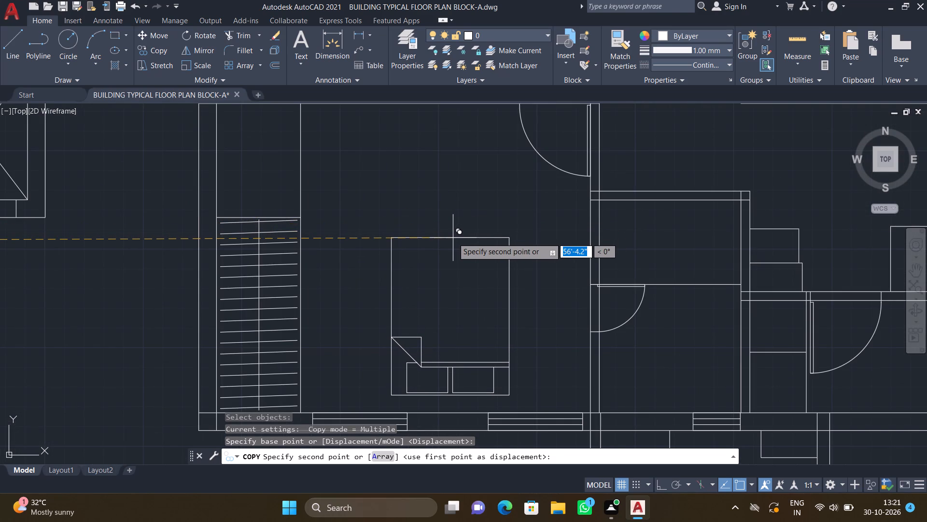
left_click(452, 241)
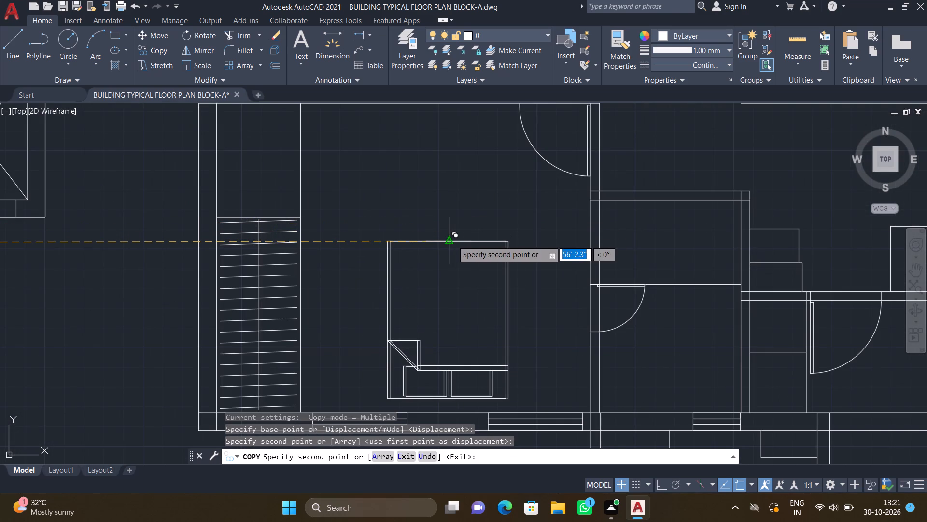
key("Return")
Copy the M.BEDROOM's toilet-side bedside table and lamp by its upper-left corner to between the wardrobe and bed in the unfurnished flat's lower bedroom.
scroll(441, 238, "down", 4)
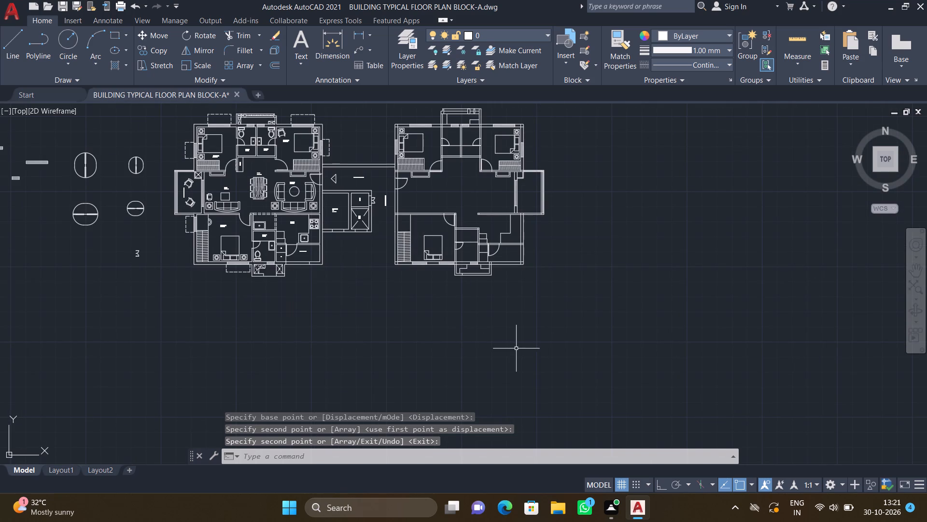
scroll(247, 263, "up", 3)
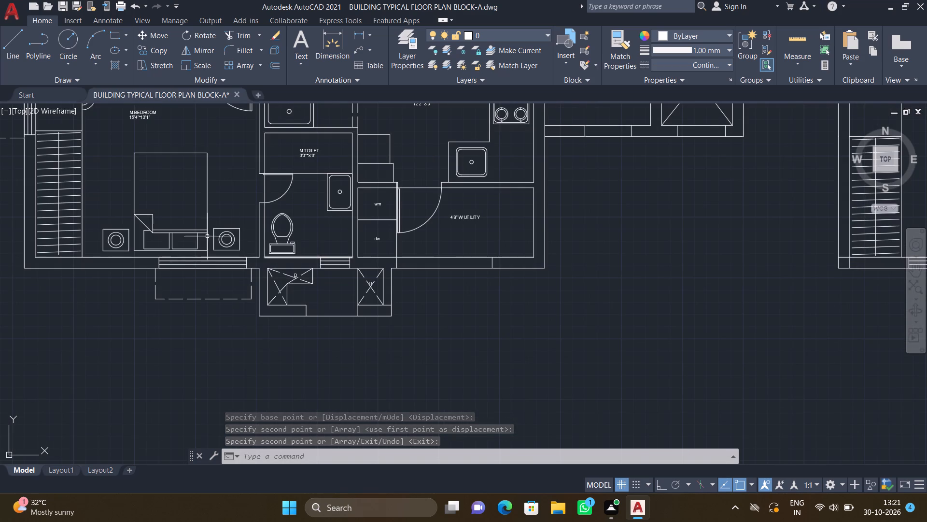
scroll(246, 253, "up", 2)
type("co")
key("Return")
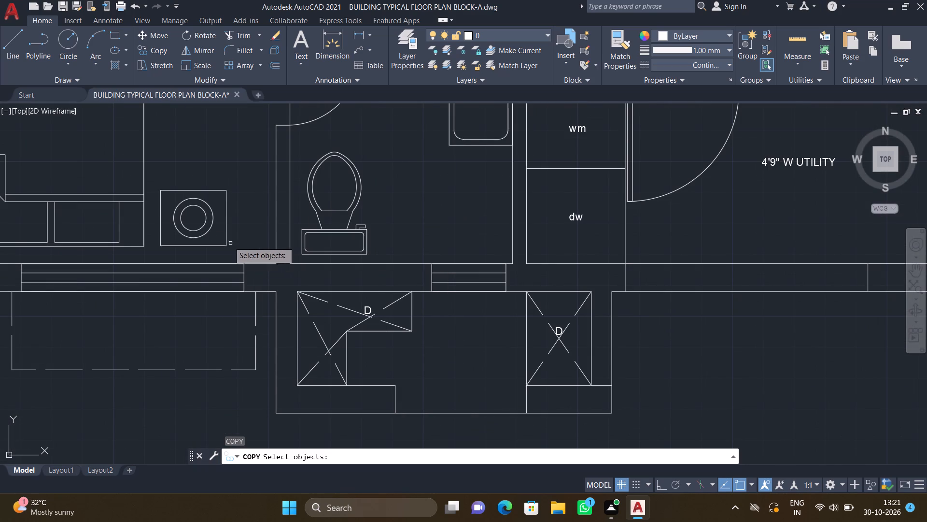
scroll(221, 247, "up", 1)
left_click_drag(237, 258, 236, 252)
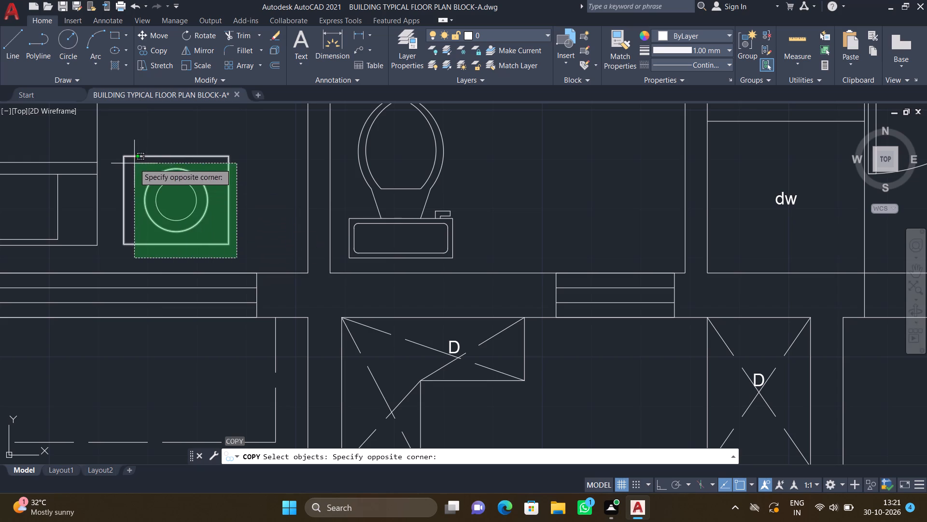
left_click(125, 142)
key("Return")
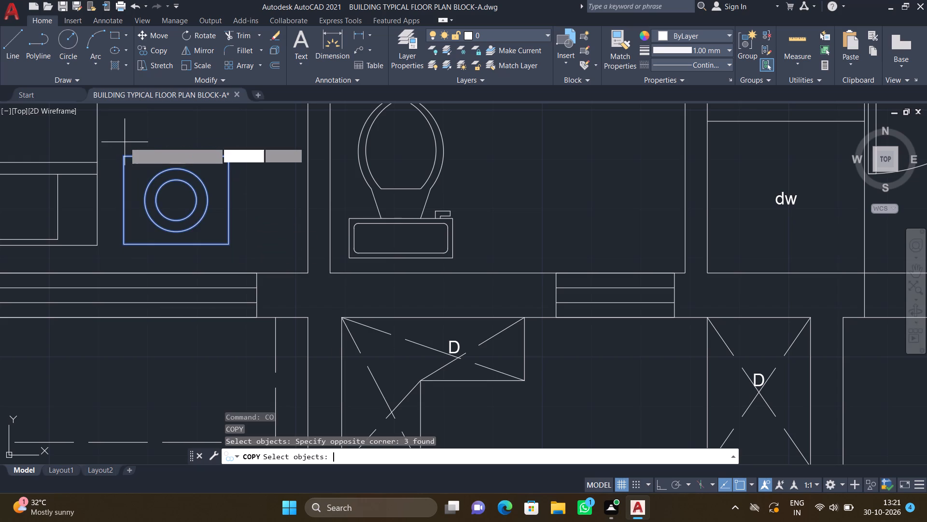
left_click(122, 153)
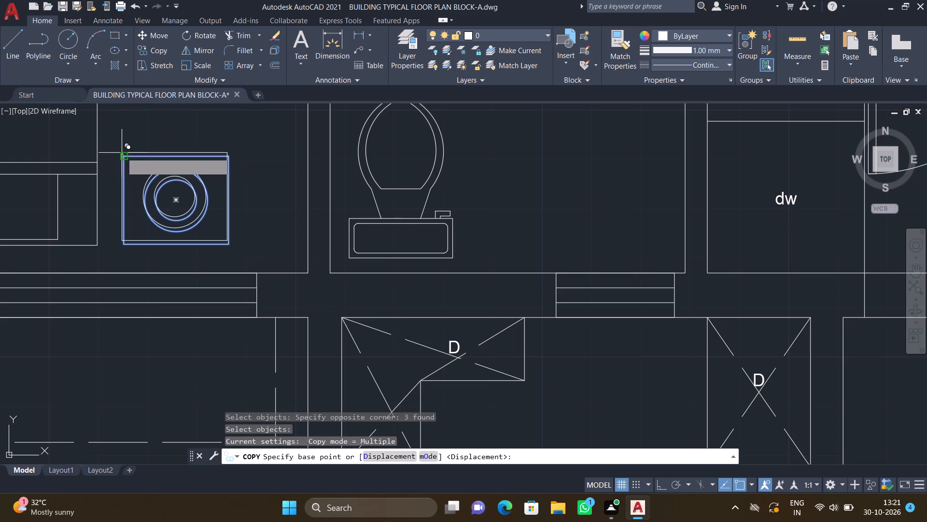
scroll(192, 104, "down", 4)
scroll(407, 190, "down", 1)
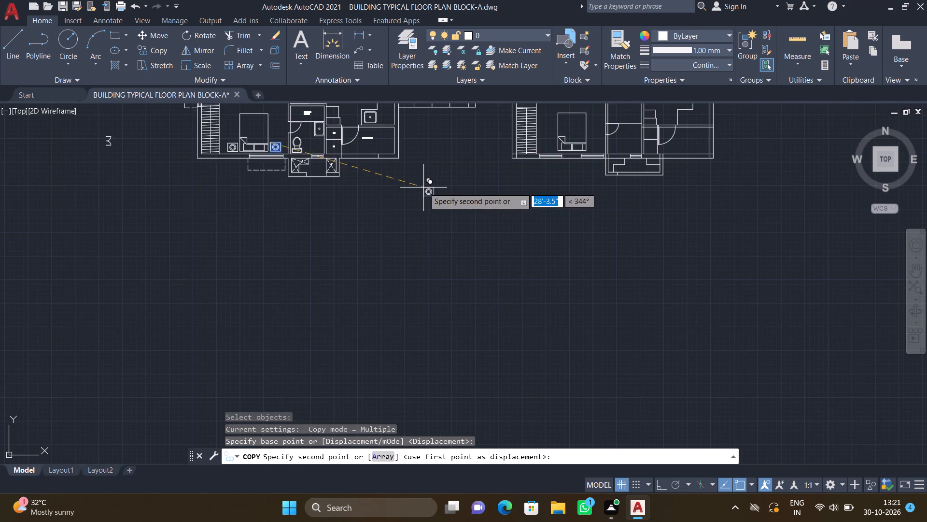
middle_click_drag(421, 193, 329, 264)
scroll(463, 215, "up", 4)
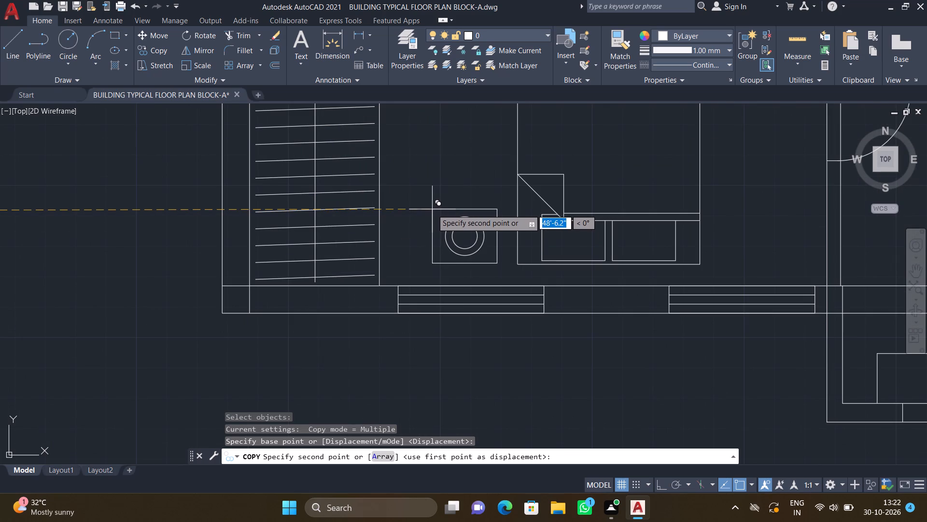
left_click(432, 209)
Place a second copy of the bedside table and lamp on the toilet side of the lower bedroom's bed, level with the first.
scroll(523, 203, "down", 1)
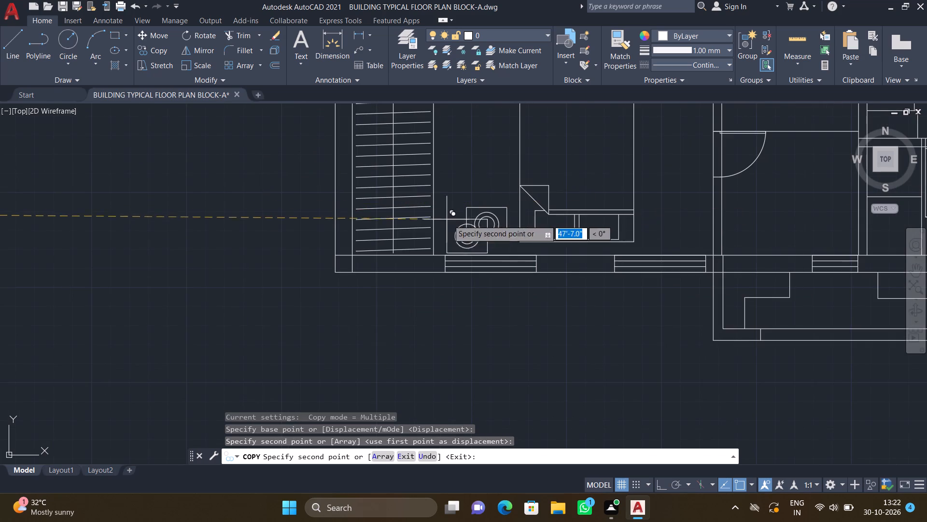
scroll(624, 205, "up", 2)
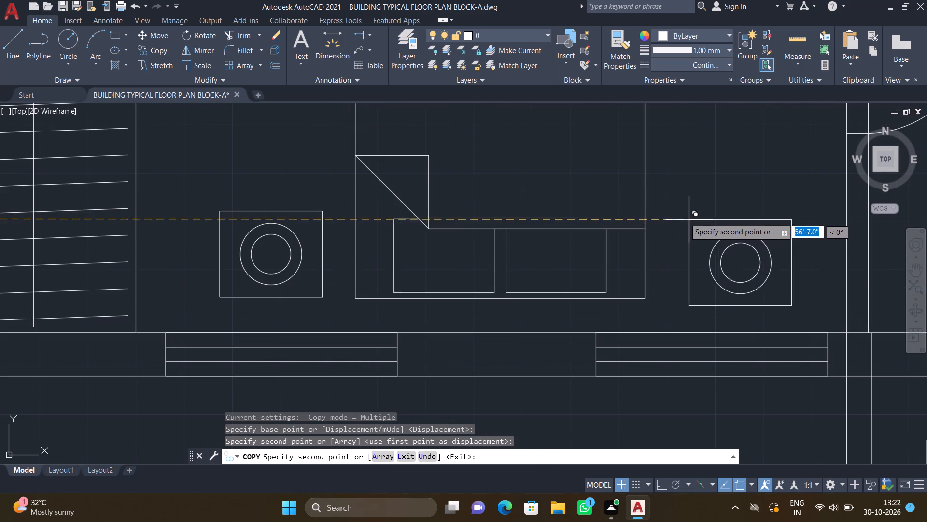
scroll(681, 214, "up", 1)
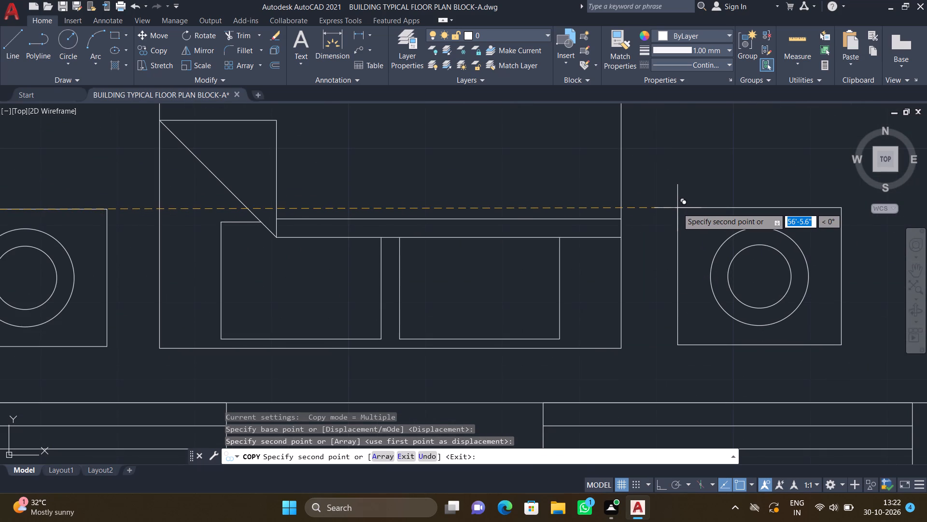
left_click(677, 208)
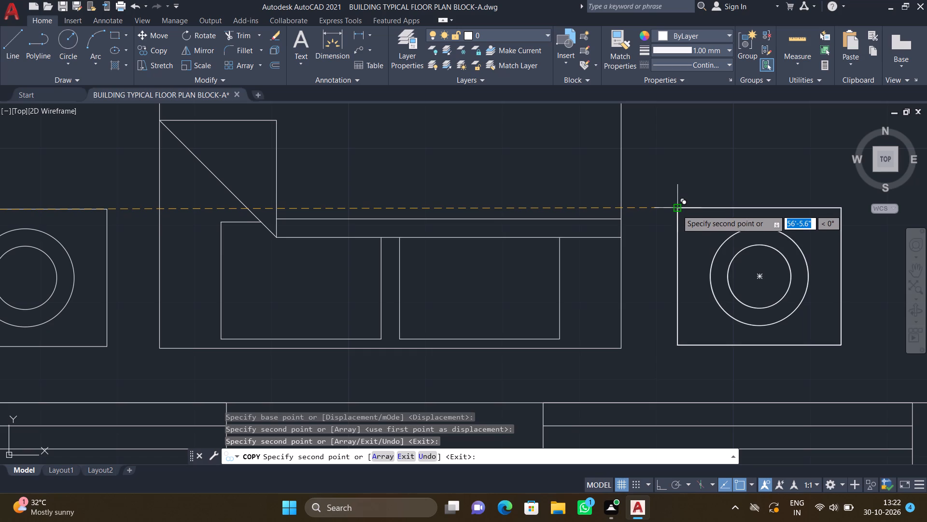
key("Return")
Copy the M.TOILET's WC by its cistern's wall-side edge midpoint into the unfurnished flat's lower toilet, against the window wall beside the bedroom.
scroll(666, 218, "down", 4)
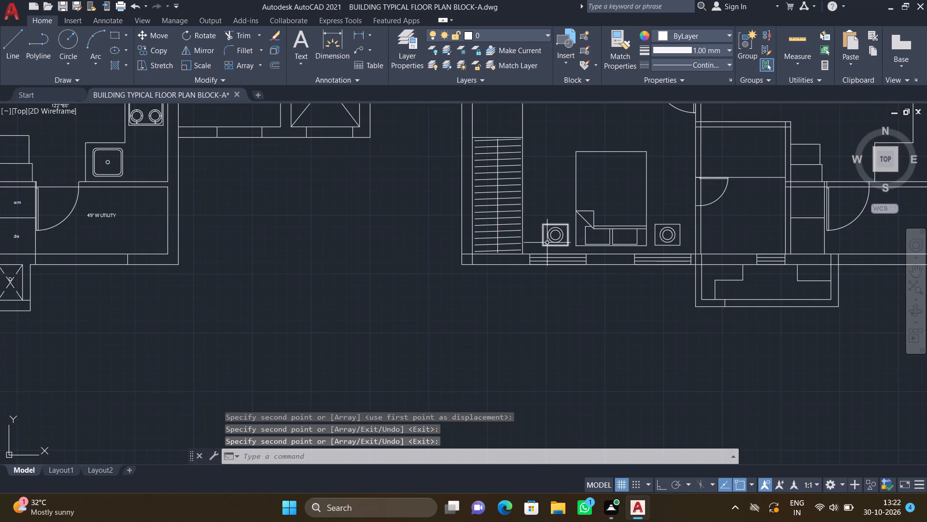
scroll(548, 238, "down", 2)
middle_click_drag(542, 243, 343, 309)
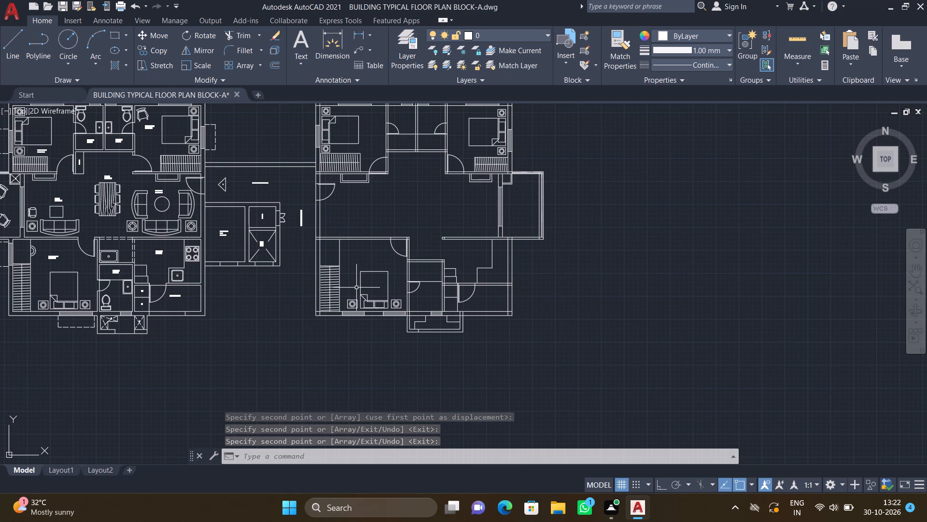
scroll(309, 291, "down", 1)
middle_click_drag(257, 285, 333, 265)
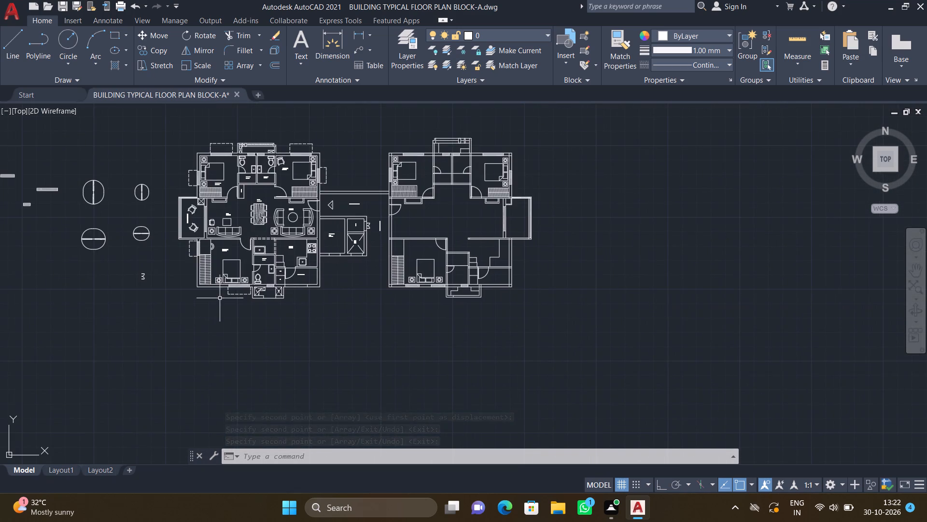
scroll(271, 260, "down", 1)
scroll(275, 264, "up", 5)
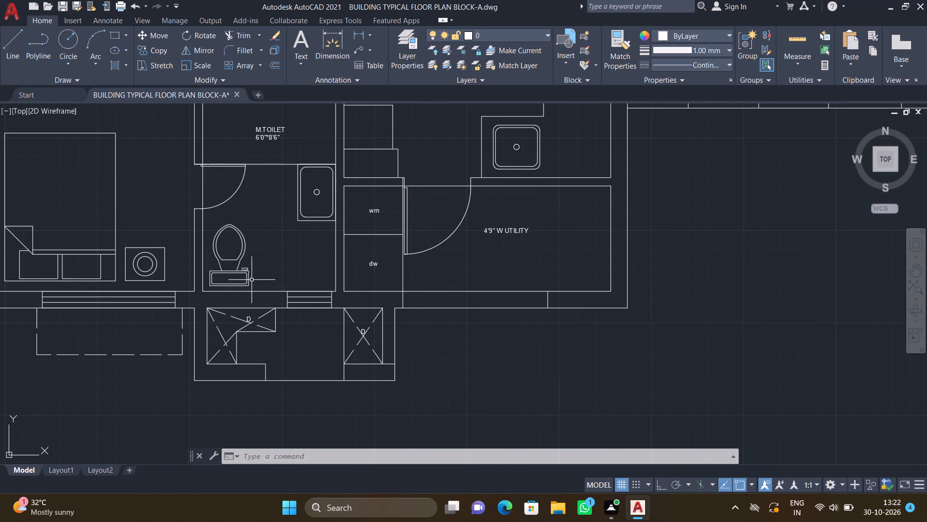
type("co")
key("Return")
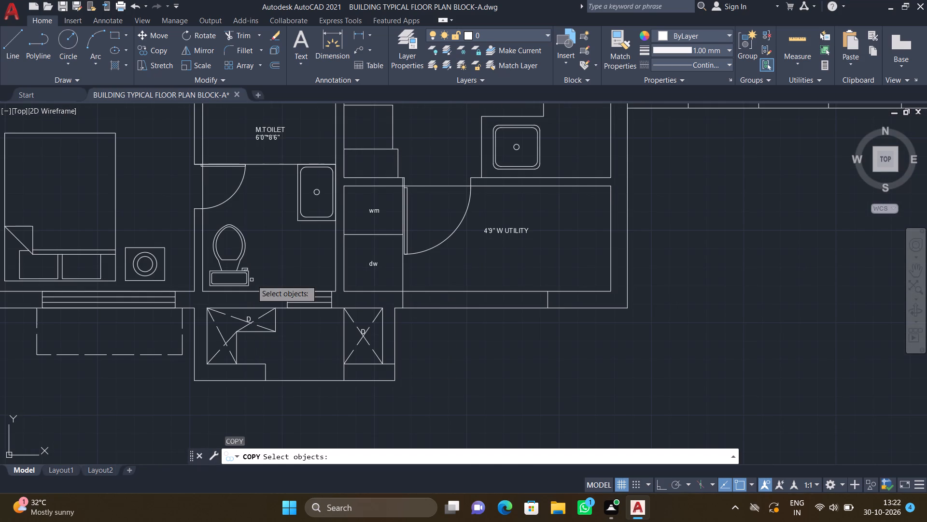
left_click(245, 270)
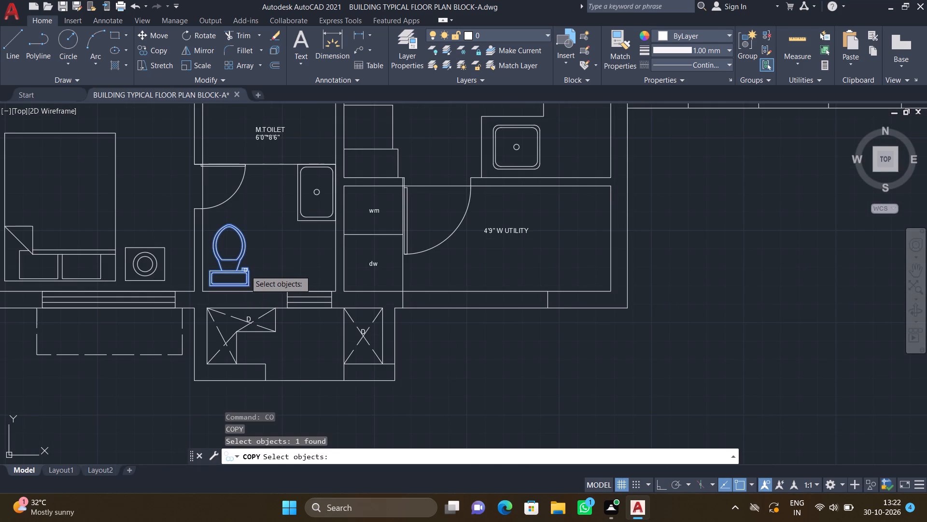
key("Return")
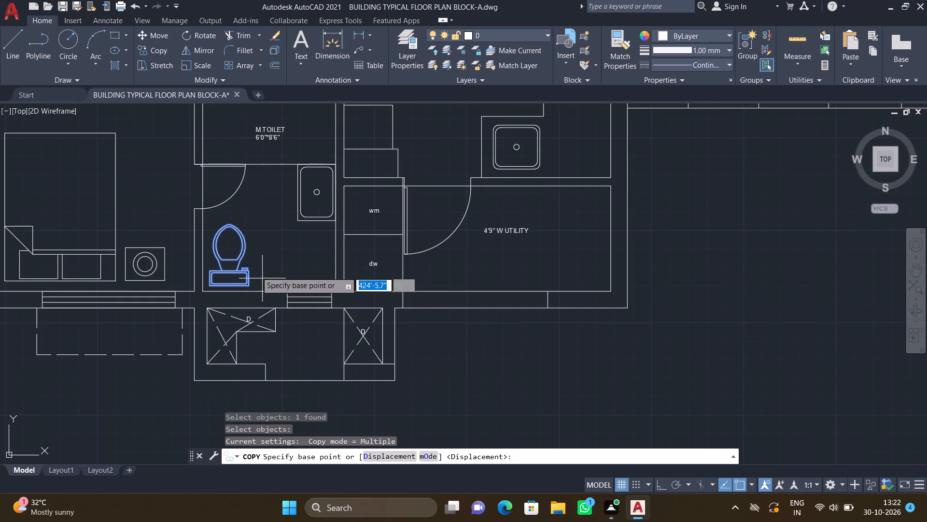
scroll(235, 279, "up", 1)
left_click(222, 285)
scroll(365, 315, "down", 3)
middle_click_drag(561, 343, 326, 333)
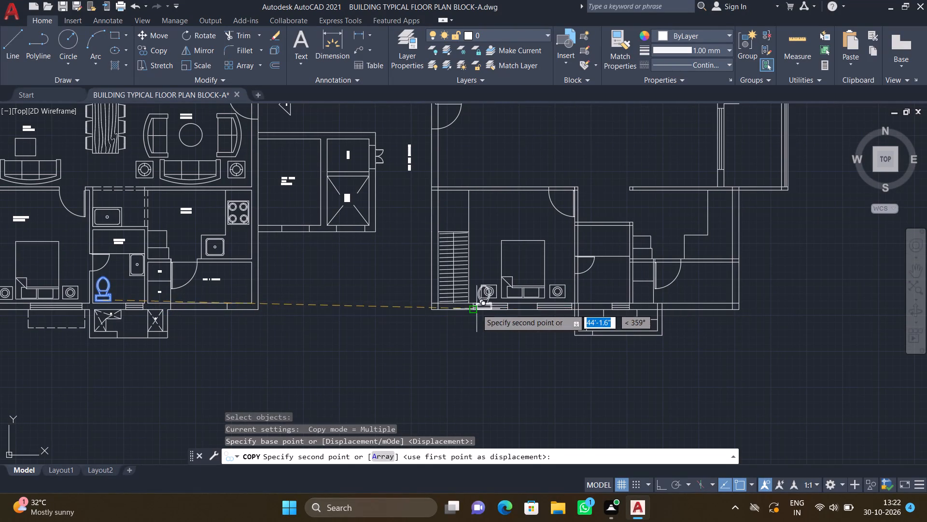
scroll(594, 295, "up", 3)
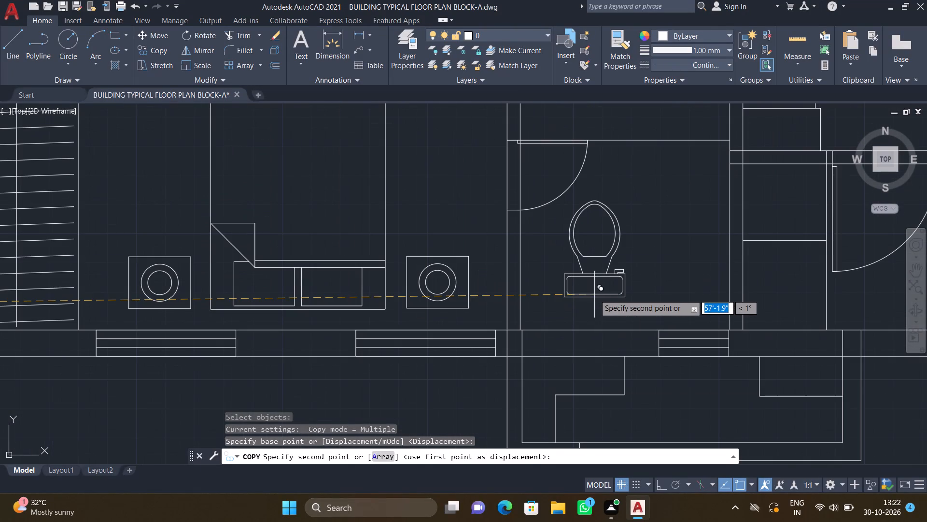
scroll(587, 298, "up", 1)
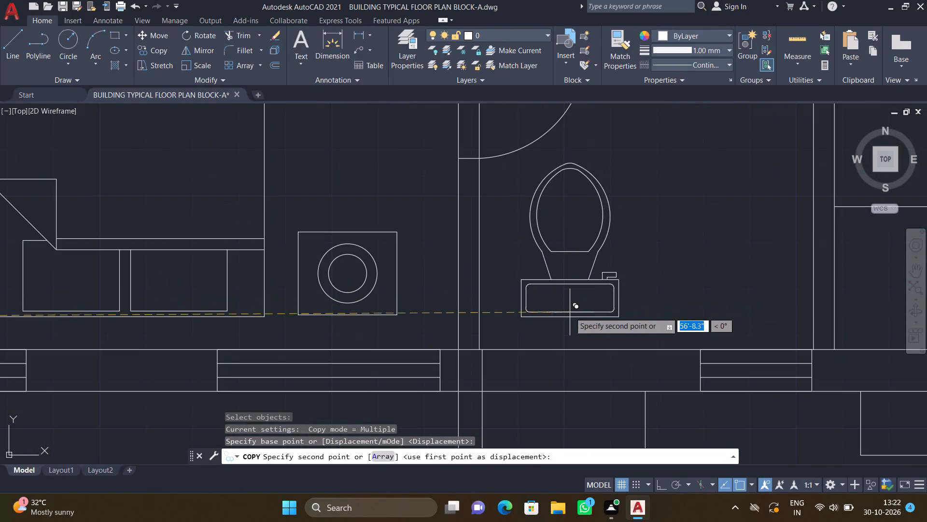
left_click(550, 324)
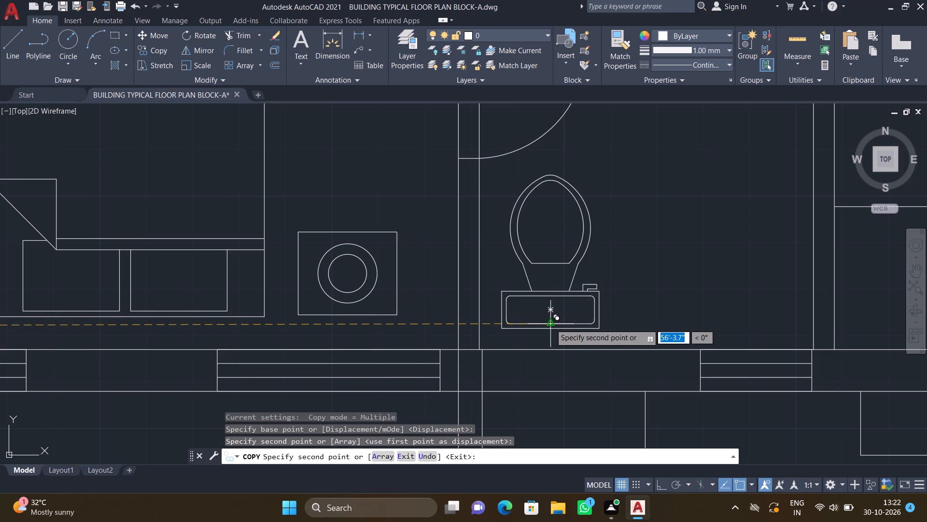
key("Return")
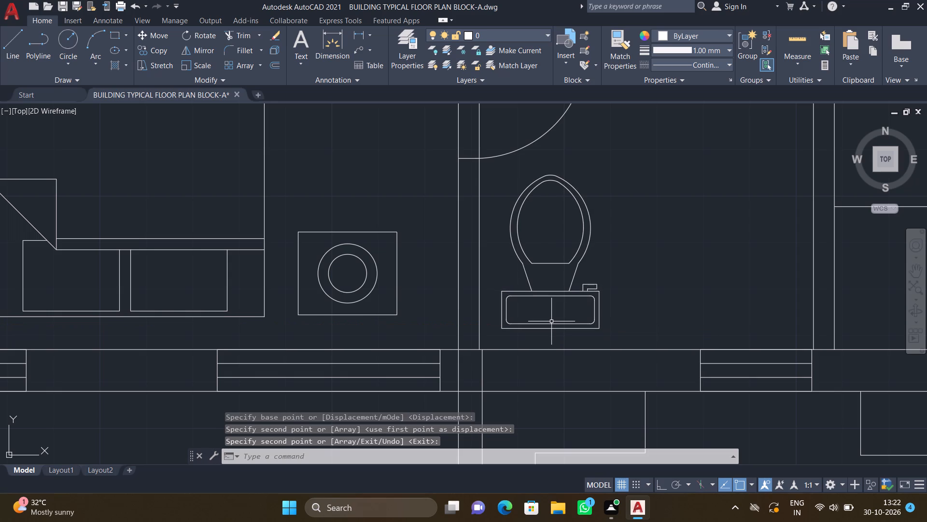
Copy TOILET-1's WC by its cistern's wall-side edge midpoint into the second flat's corridor-side upper toilet, below the window wall.
scroll(543, 331, "down", 4)
scroll(443, 301, "down", 2)
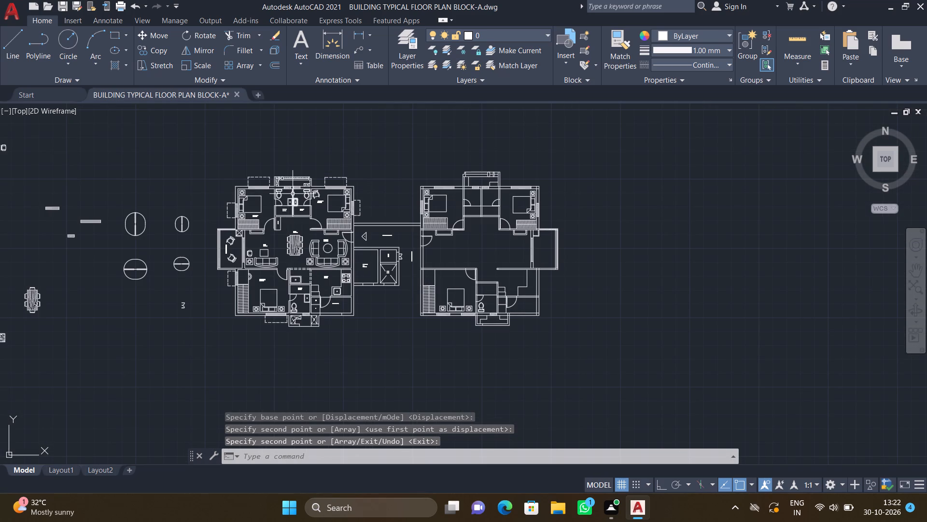
scroll(276, 186, "up", 1)
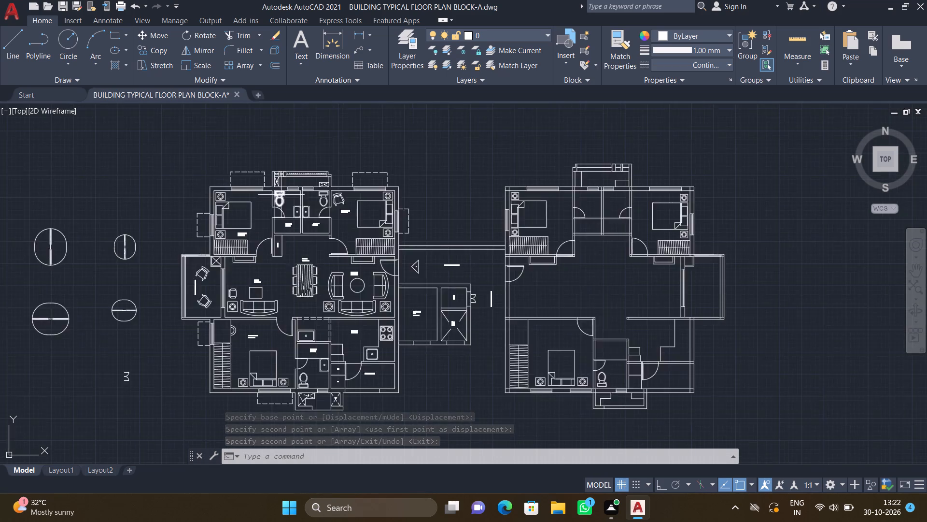
scroll(281, 195, "up", 3)
type("co")
key("Return")
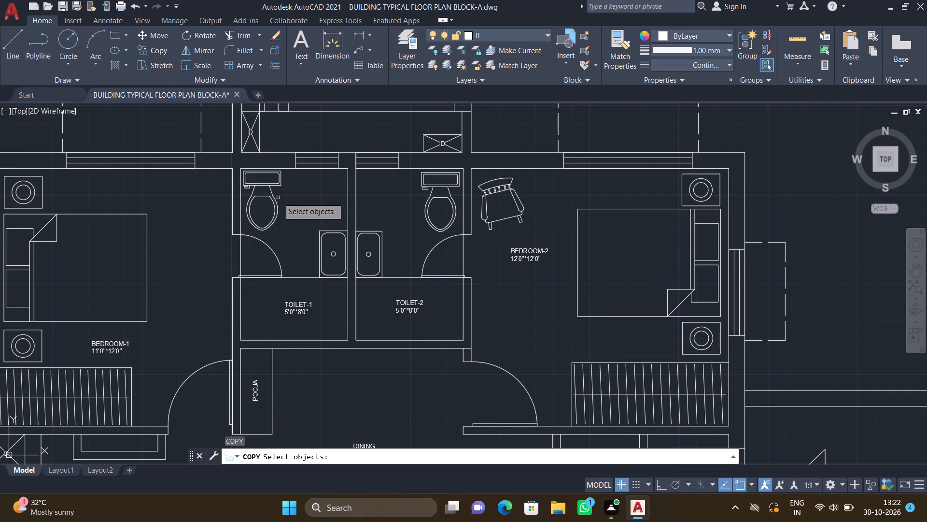
left_click(272, 201)
key("Return")
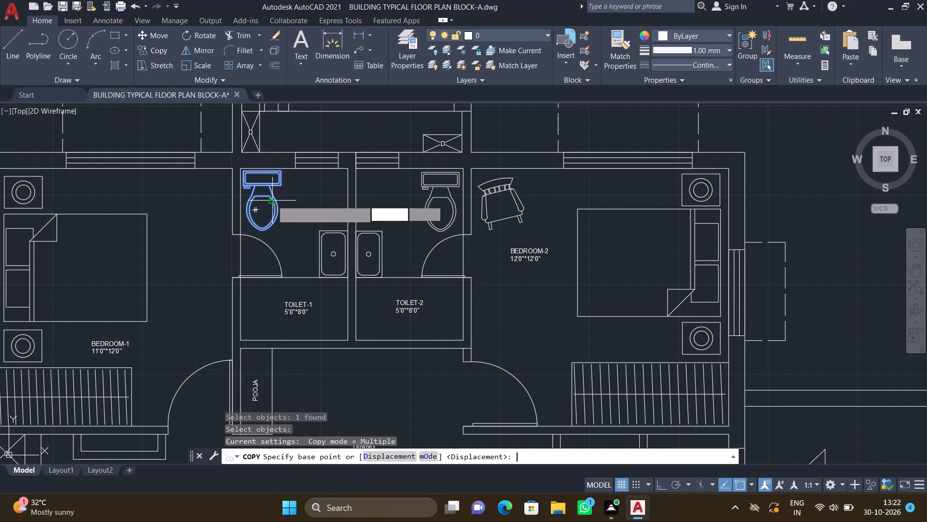
left_click(260, 173)
scroll(411, 278, "down", 4)
middle_click_drag(489, 286, 381, 272)
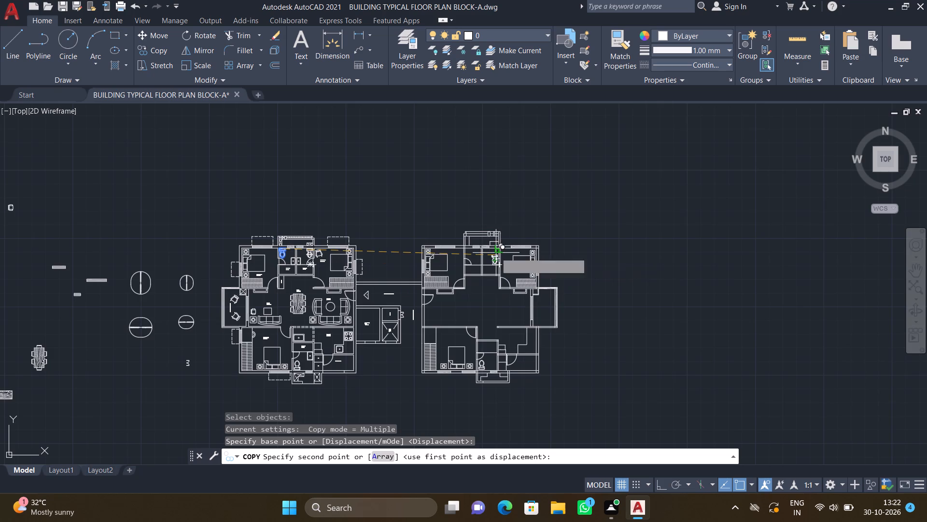
scroll(477, 249, "up", 5)
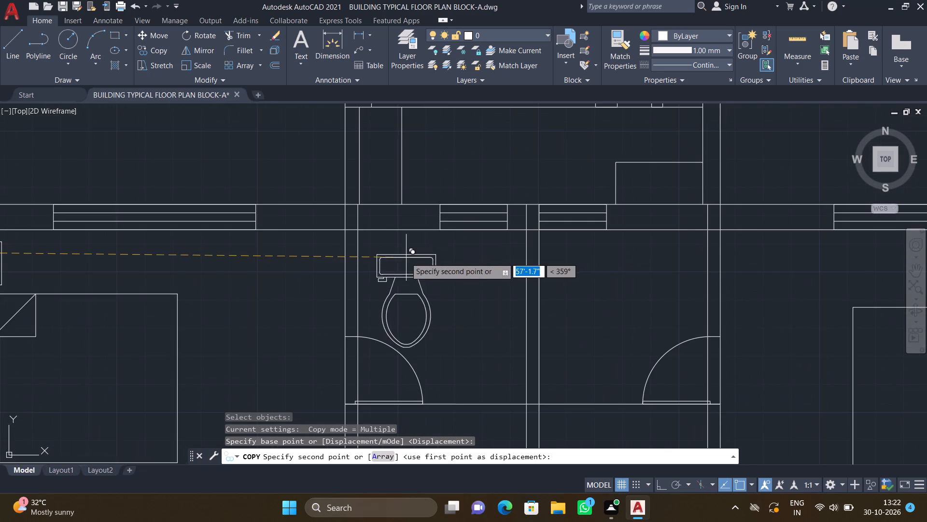
scroll(396, 243, "up", 2)
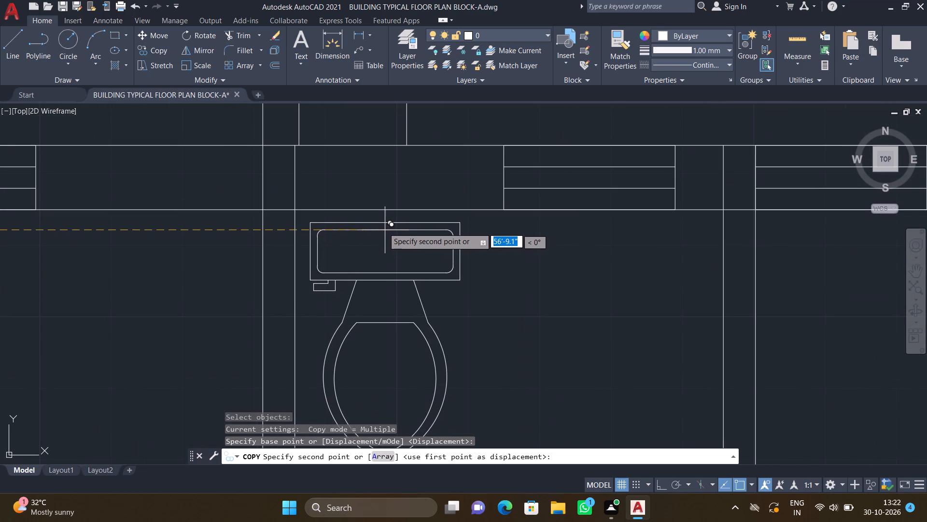
left_click(383, 227)
Place a second copy of the WC in the adjoining balcony-side upper toilet, near the balcony-side bedroom wall.
scroll(437, 256, "down", 4)
middle_click_drag(533, 277, 391, 265)
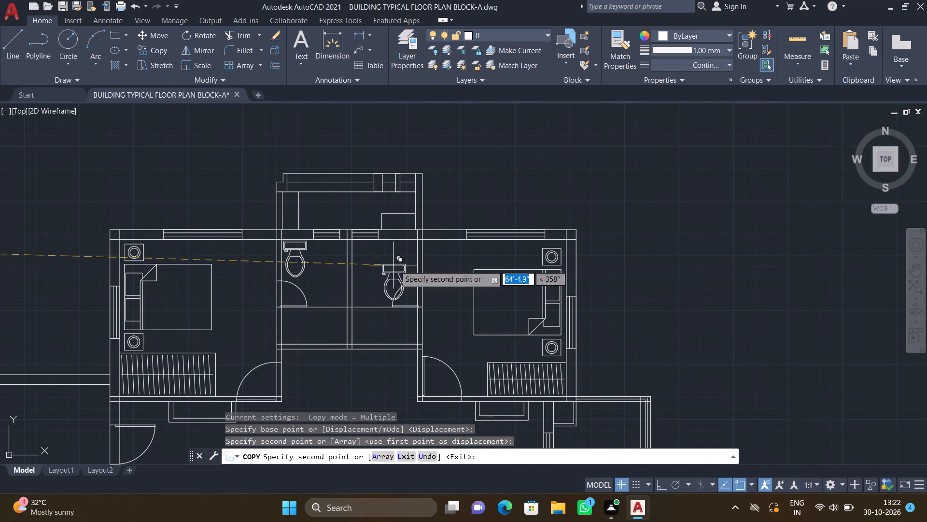
scroll(412, 237, "up", 3)
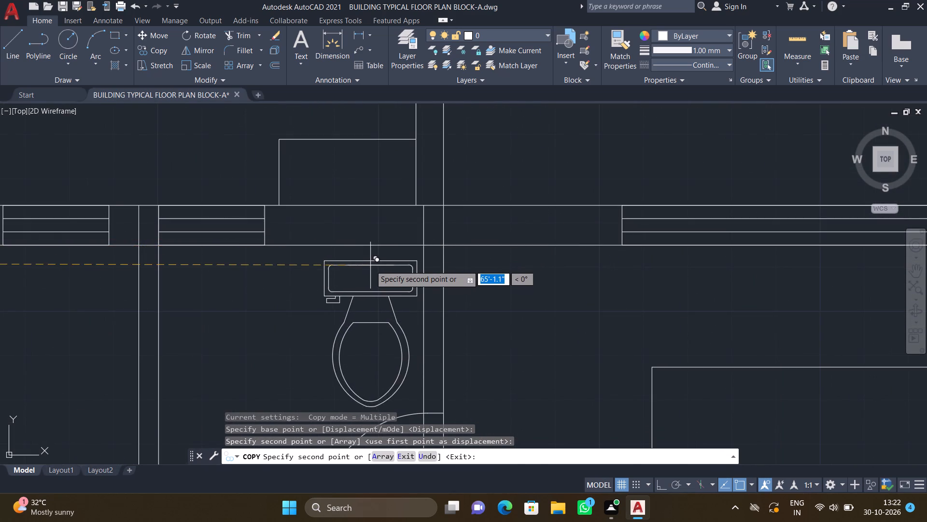
scroll(371, 264, "up", 1)
left_click(365, 257)
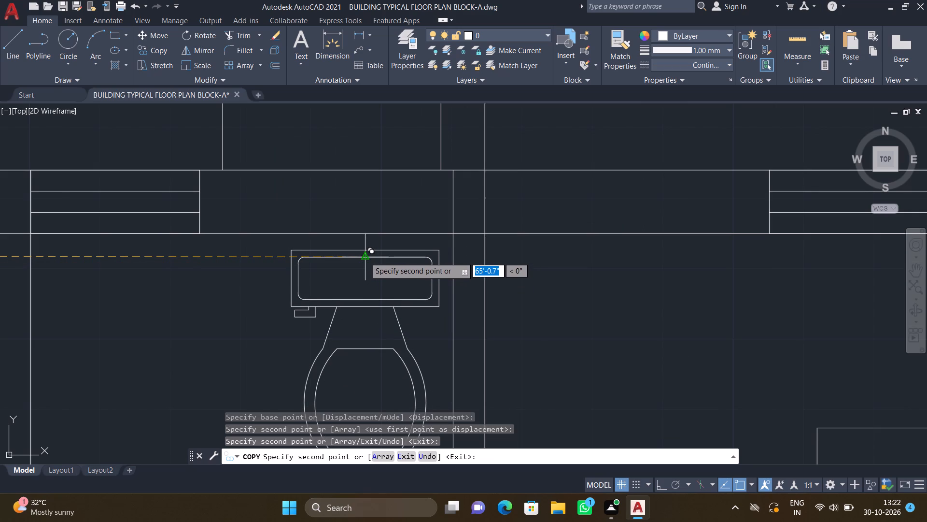
key("Return")
Rotate the tilted loose chair among the furniture blocks by about 44° around the midpoint of its front seat edge.
scroll(369, 261, "down", 1)
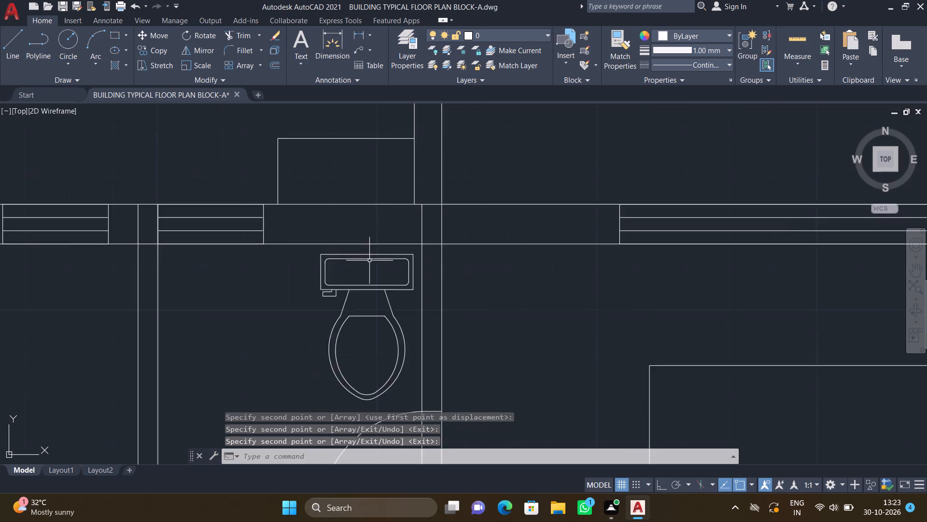
scroll(369, 261, "down", 4)
scroll(351, 328, "down", 1)
middle_click_drag(322, 347, 364, 250)
scroll(268, 286, "down", 1)
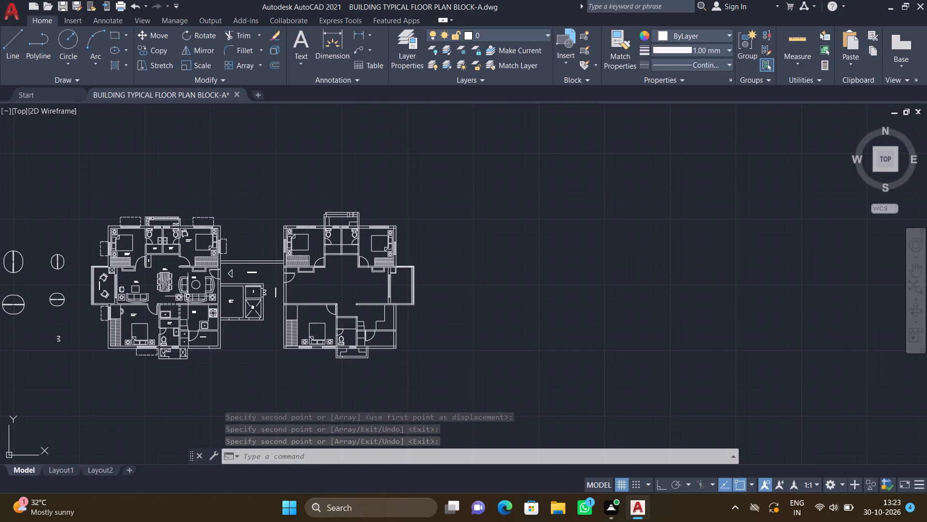
middle_click_drag(109, 286, 277, 306)
scroll(6, 272, "down", 1)
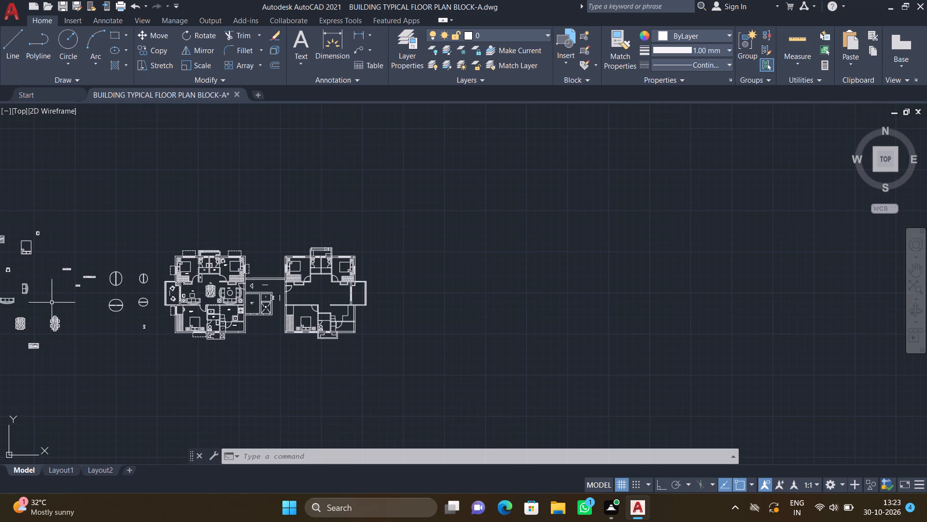
middle_click_drag(82, 293, 285, 275)
scroll(178, 252, "up", 3)
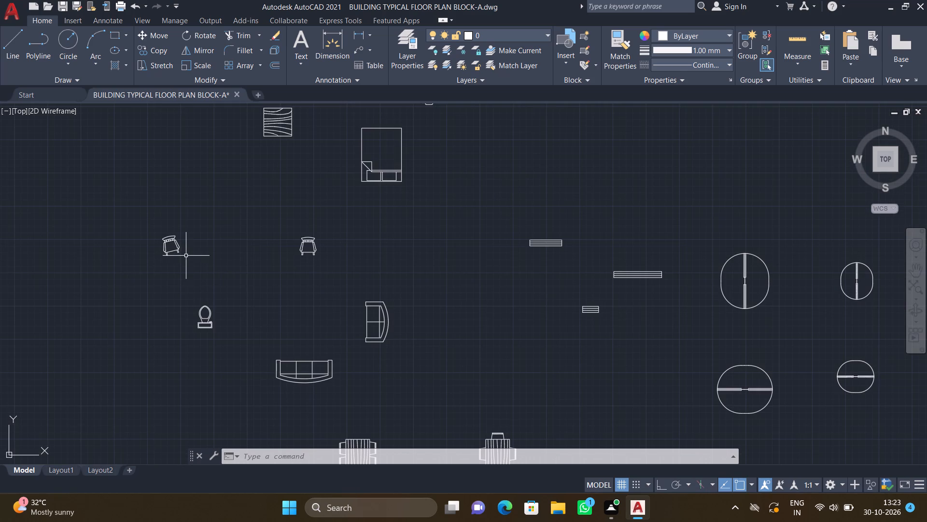
type("ro")
key("Return")
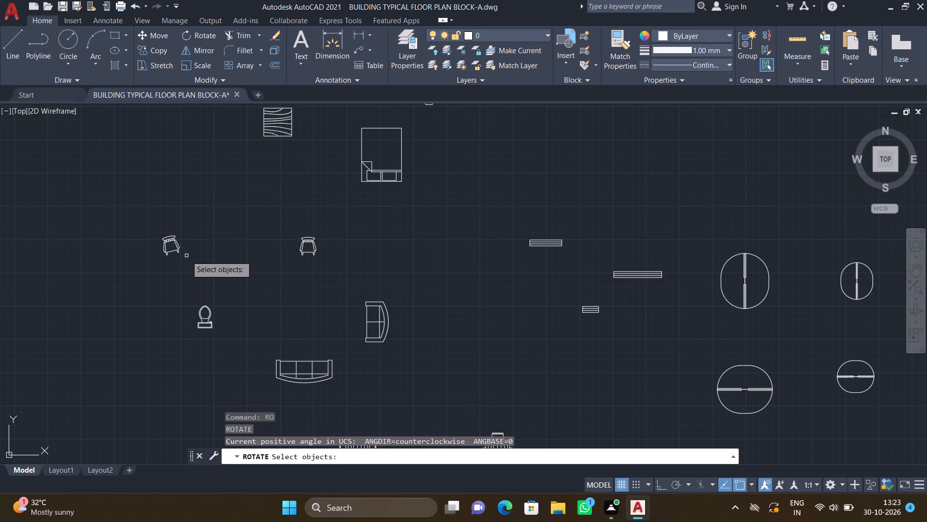
double_click(171, 244)
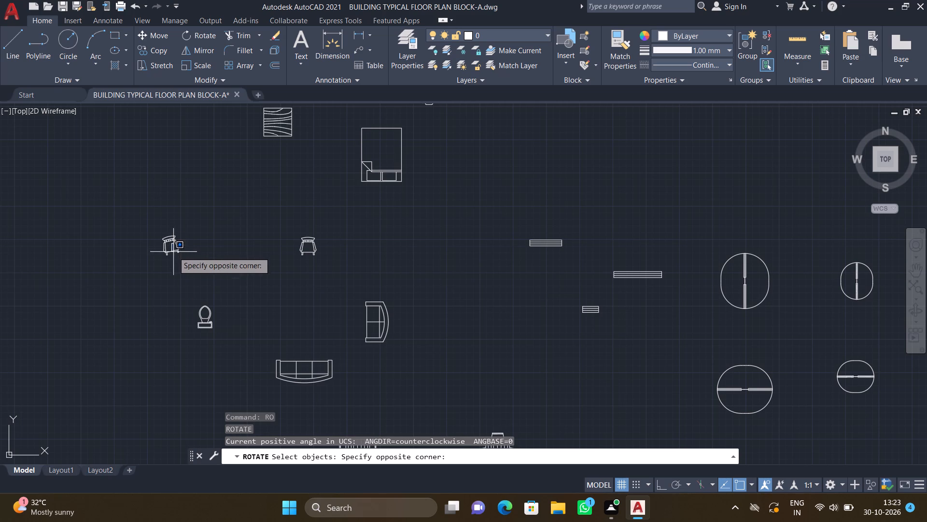
left_click(173, 252)
left_click(173, 252)
key("Return")
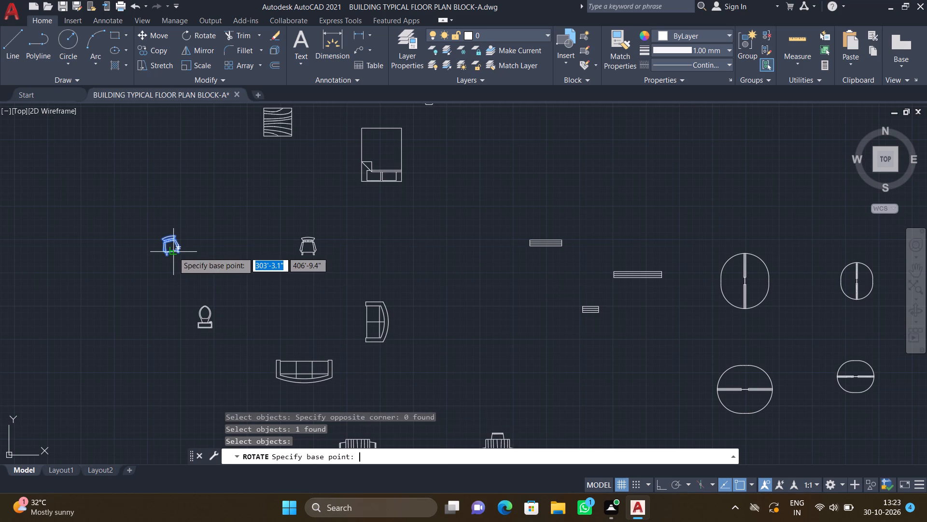
scroll(178, 254, "up", 3)
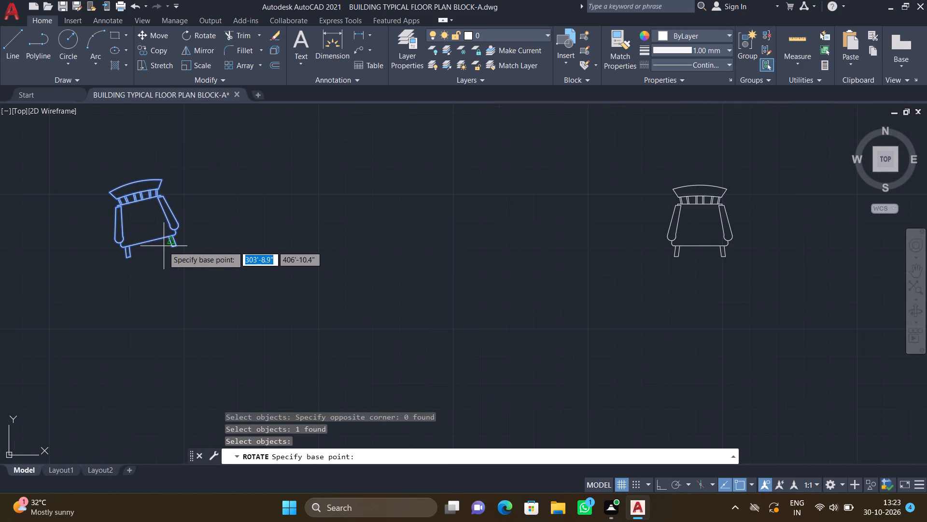
left_click(155, 241)
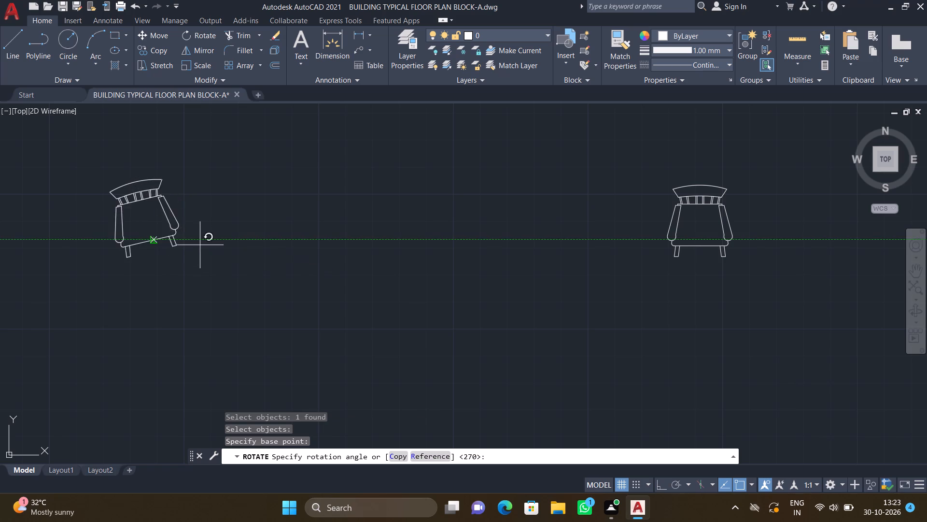
left_click(188, 207)
Copy the rotated loose chair by its backrest's outer midpoint into the second flat's balcony, near the upper end beside the window wall.
type("co")
key("Return")
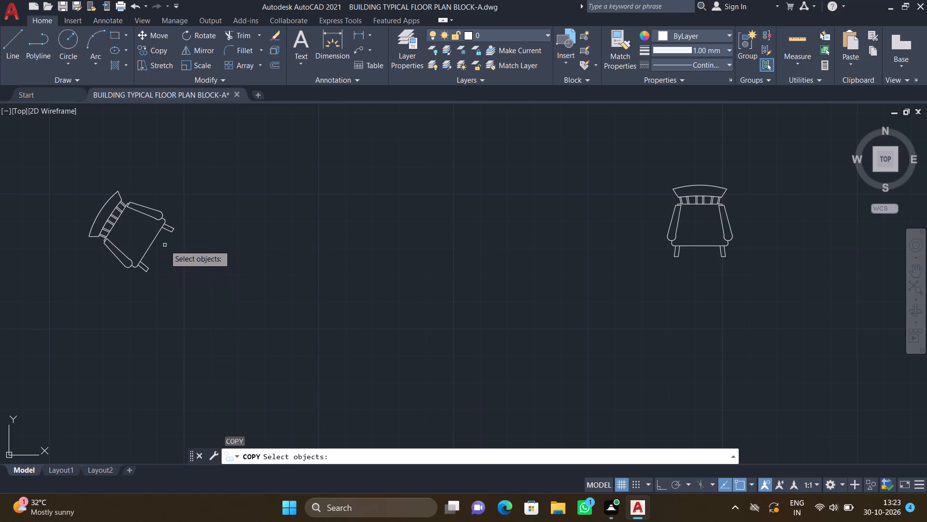
double_click(155, 234)
key("Return")
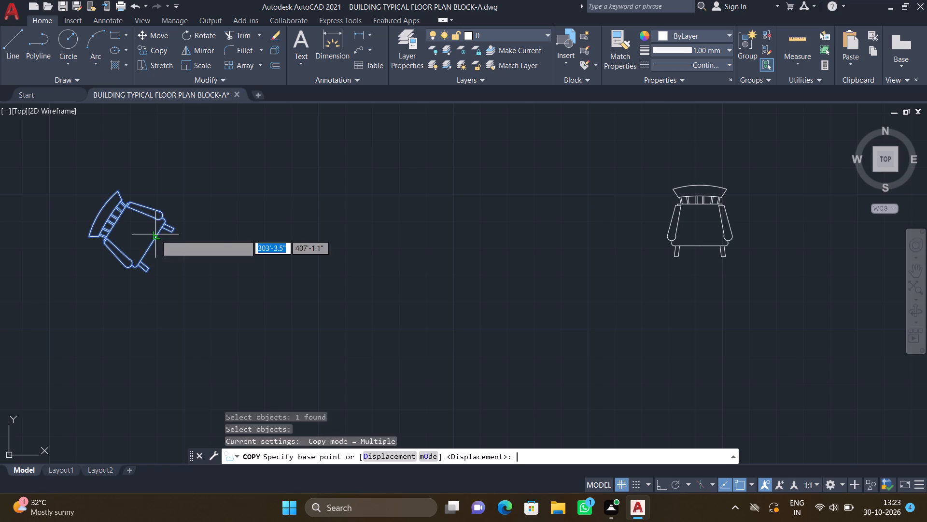
left_click(103, 212)
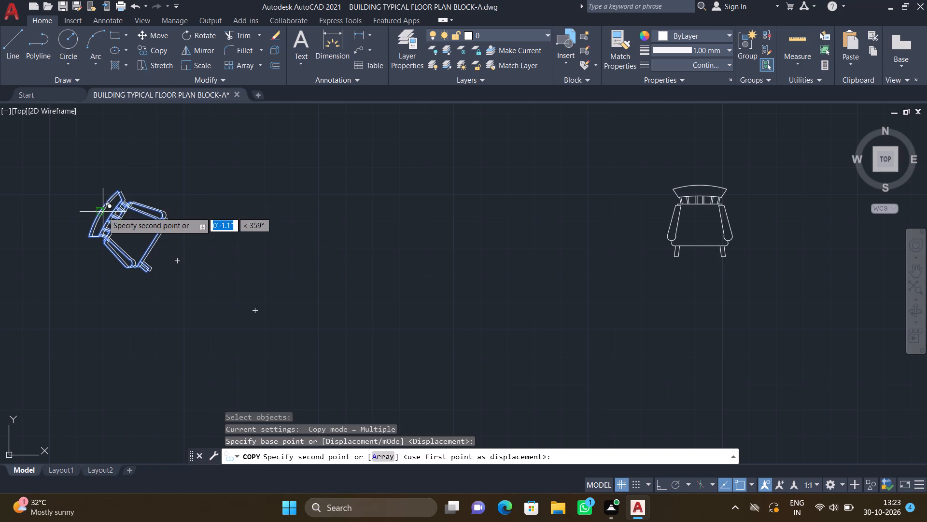
scroll(282, 286, "down", 4)
middle_click_drag(337, 301, 86, 227)
scroll(132, 248, "down", 2)
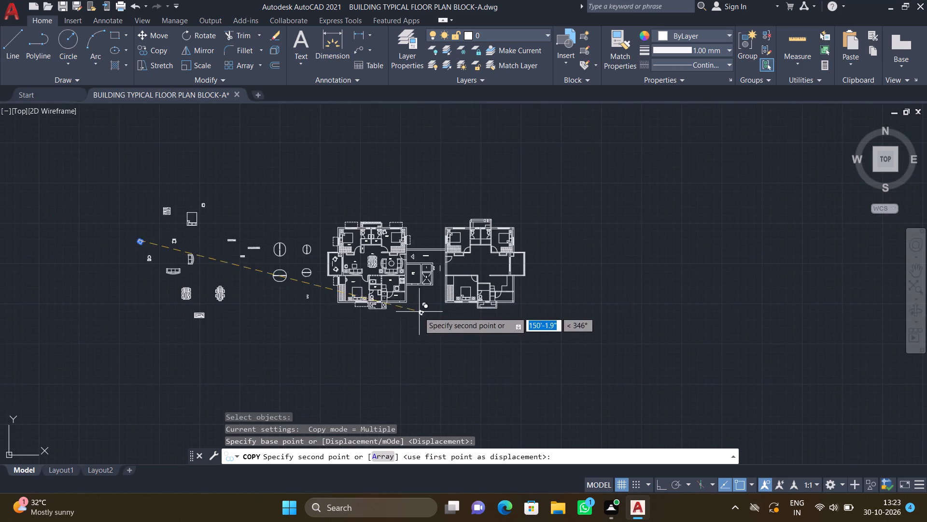
middle_click_drag(380, 317, 345, 342)
scroll(496, 288, "up", 3)
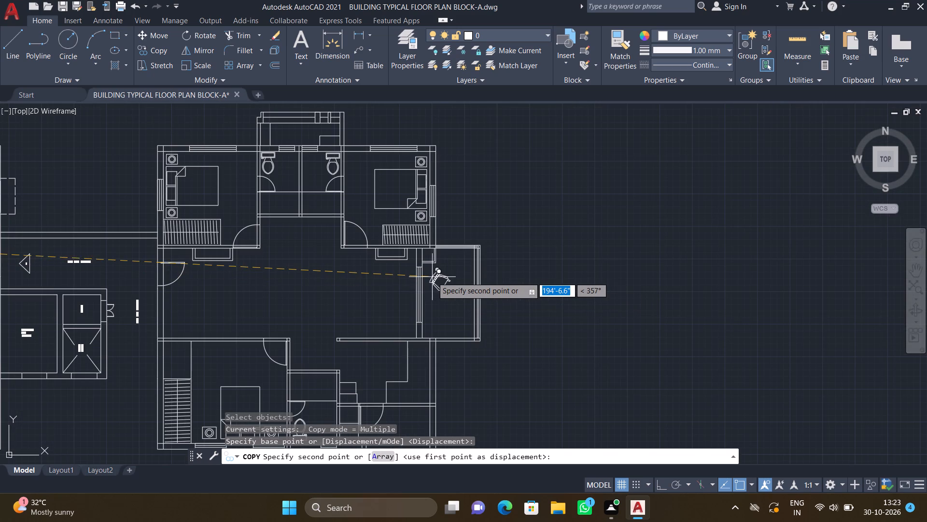
scroll(432, 277, "up", 3)
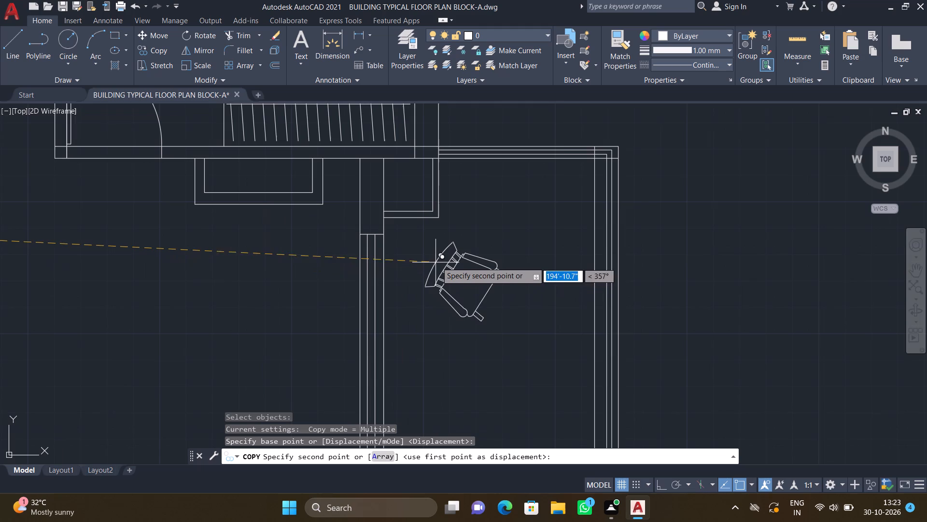
left_click(449, 245)
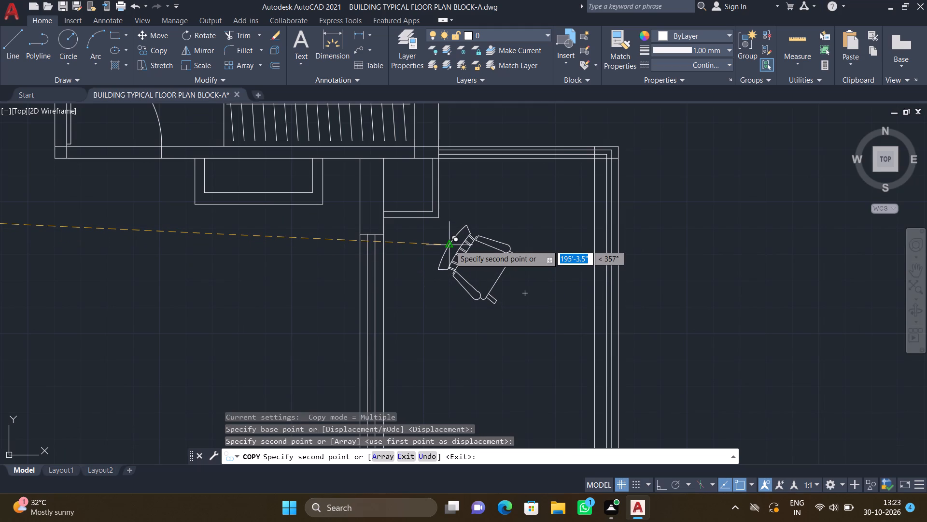
key("Return")
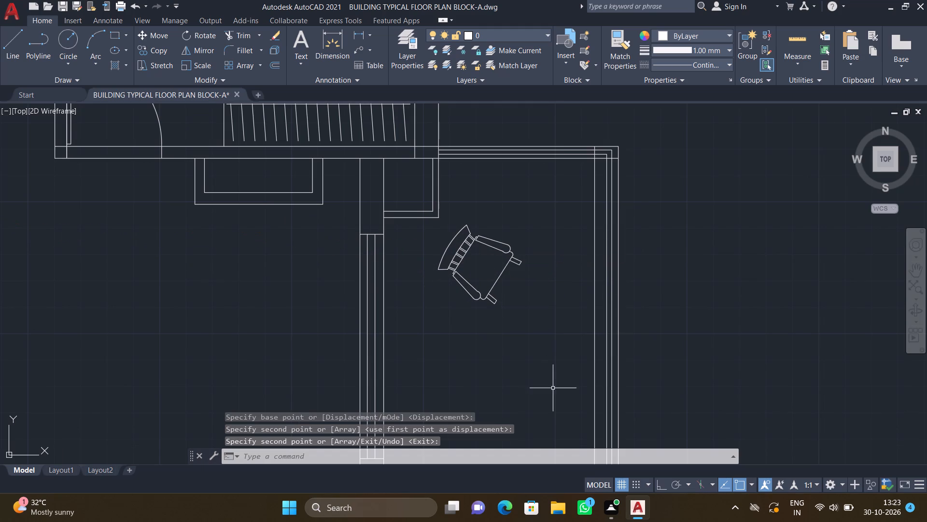
Rotate the balcony chair by about 327° around its backrest's outer midpoint, turning the seat more towards the balcony's lower end.
type("ro")
key("Return")
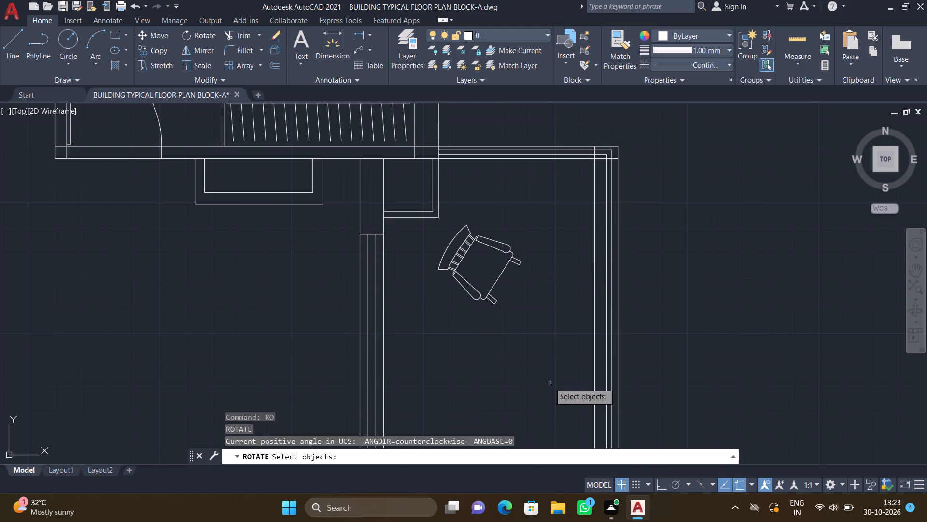
double_click(496, 282)
key("Return")
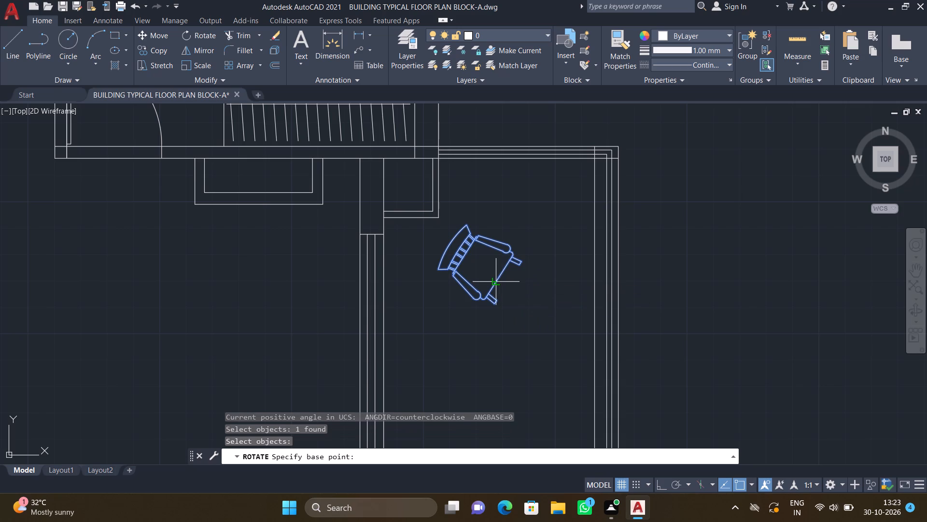
left_click(451, 242)
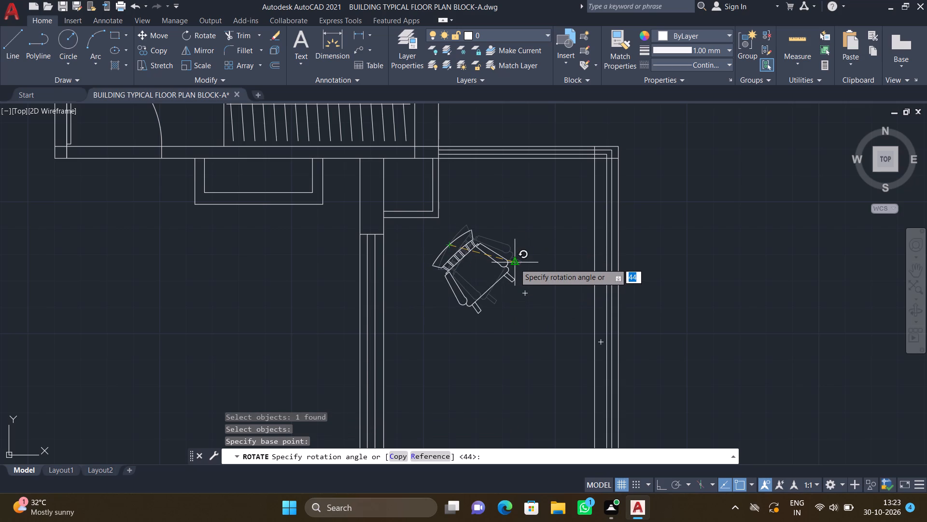
left_click(504, 272)
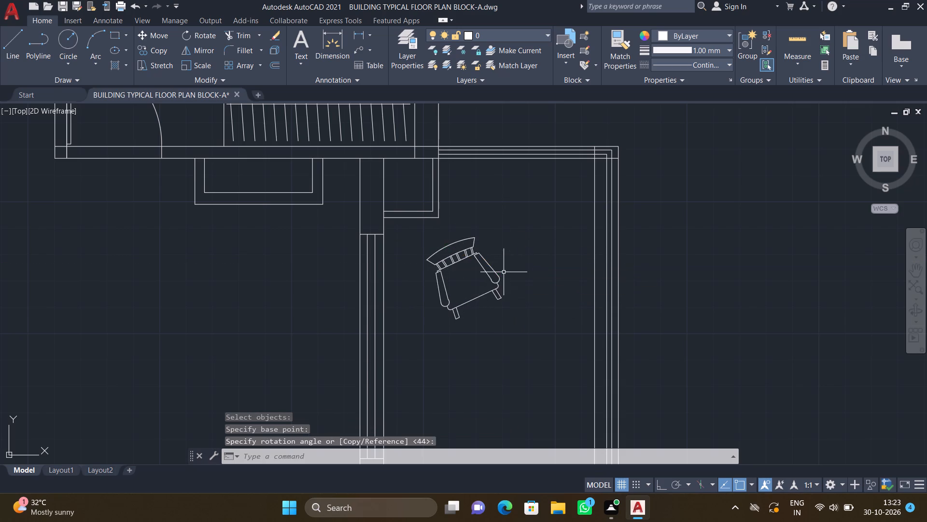
Rotate the tilted loose chair among the furniture blocks around its backrest's outer midpoint until the seat faces diagonally up and right.
scroll(474, 285, "down", 2)
middle_click_drag(434, 293, 441, 283)
scroll(413, 298, "down", 4)
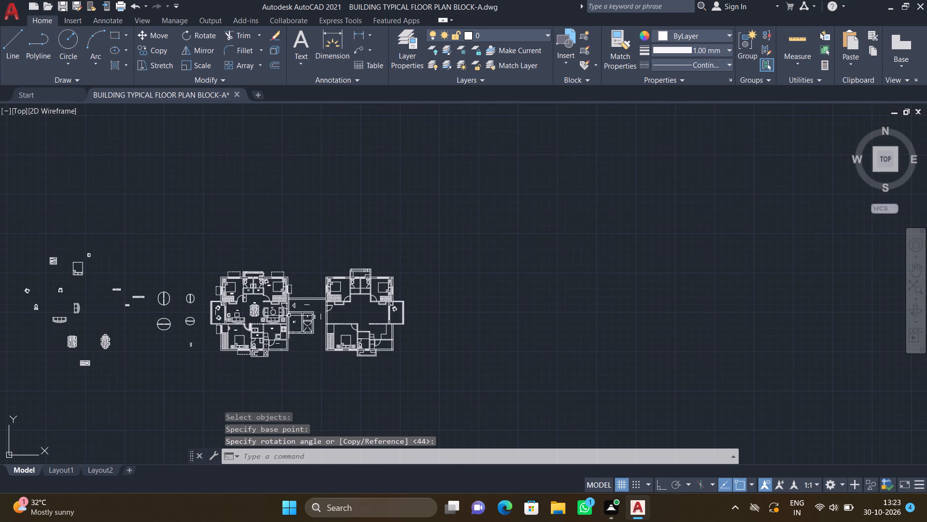
middle_click_drag(94, 314, 400, 289)
scroll(340, 278, "up", 3)
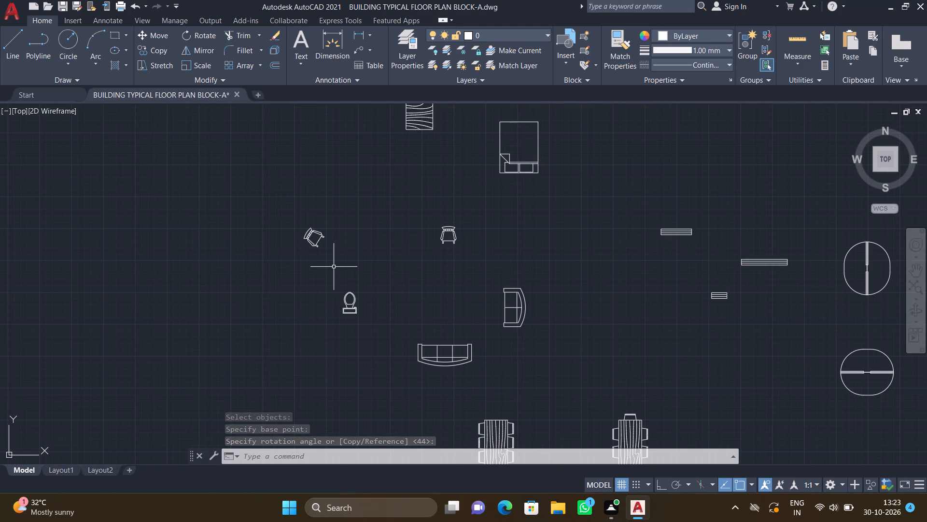
type("ro")
key("Return")
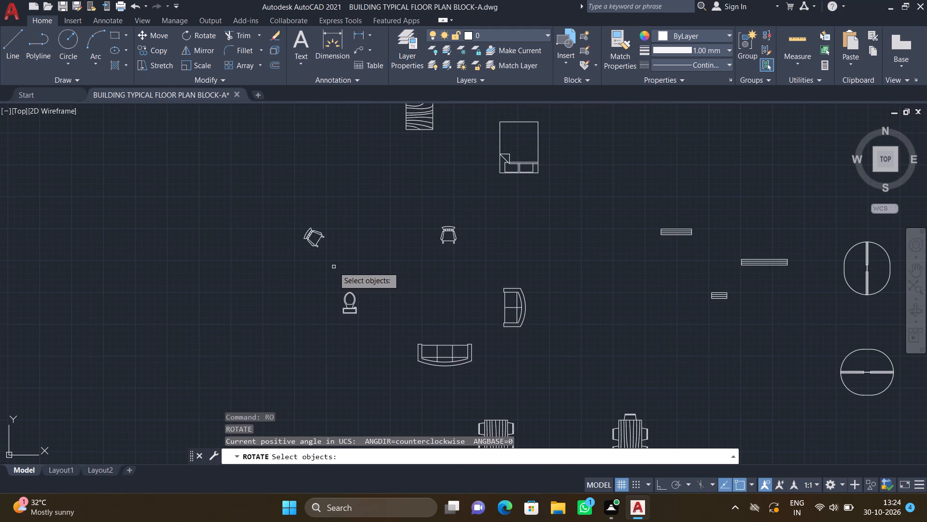
left_click(318, 244)
key("Return")
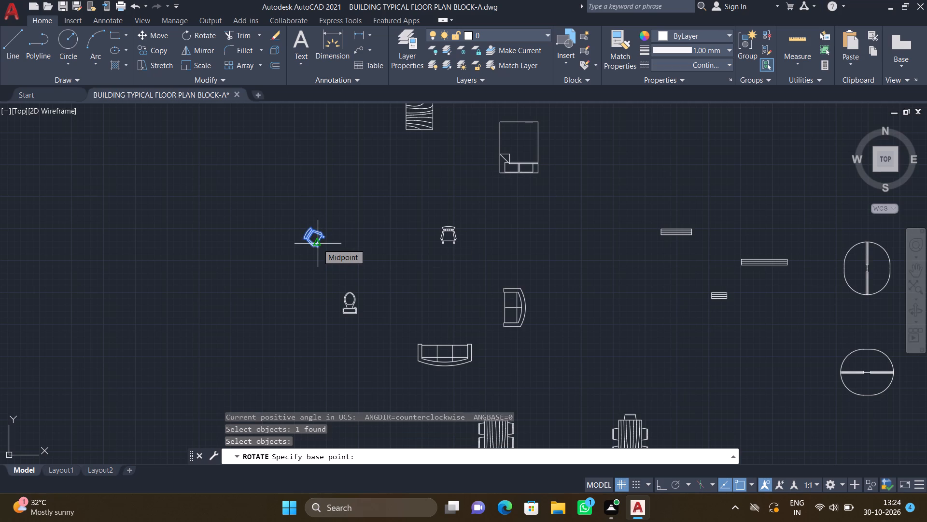
scroll(318, 243, "up", 2)
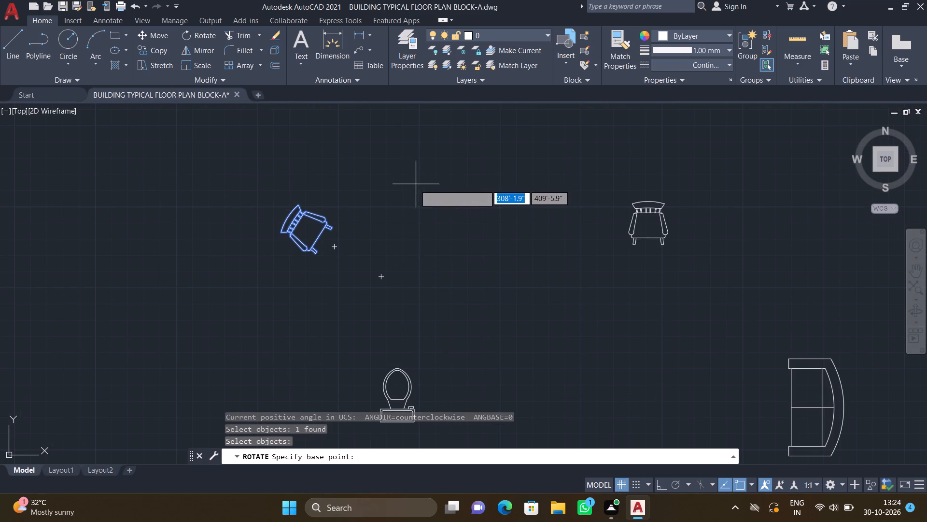
left_click(285, 214)
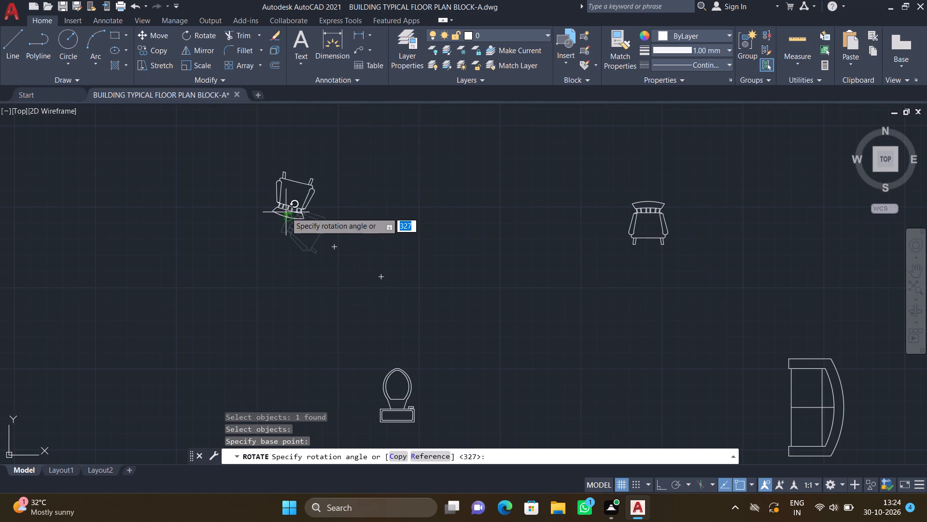
left_click(297, 188)
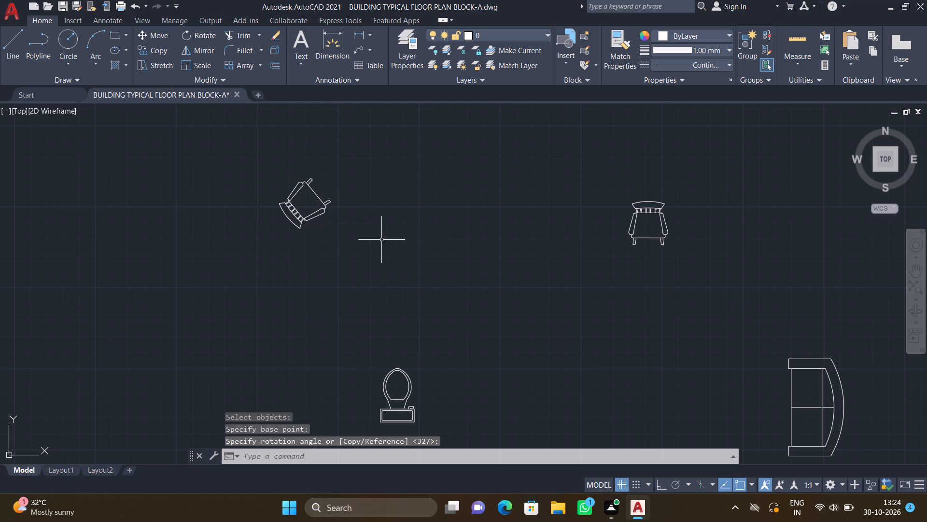
Copy the re-rotated loose chair by its backrest's outer midpoint into the second flat's balcony near the lower end, facing the first chair.
type("co")
key("Return")
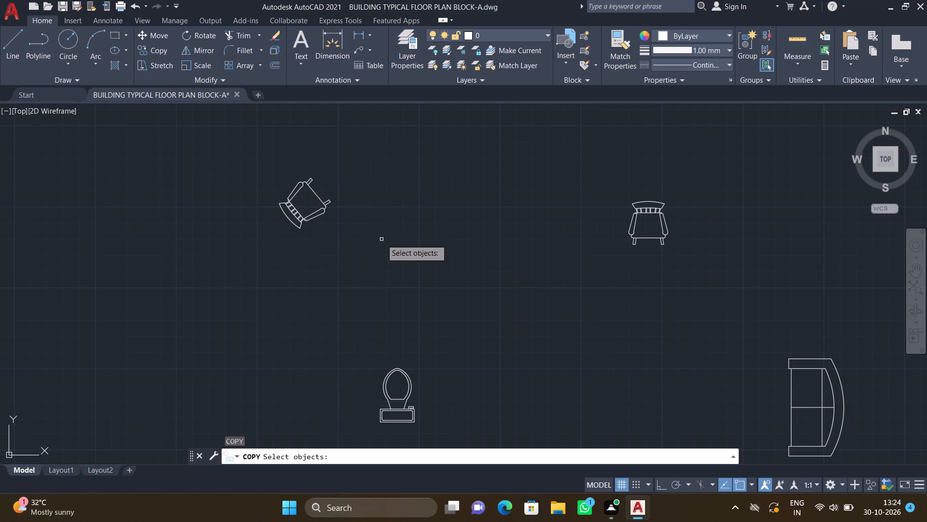
left_click(322, 209)
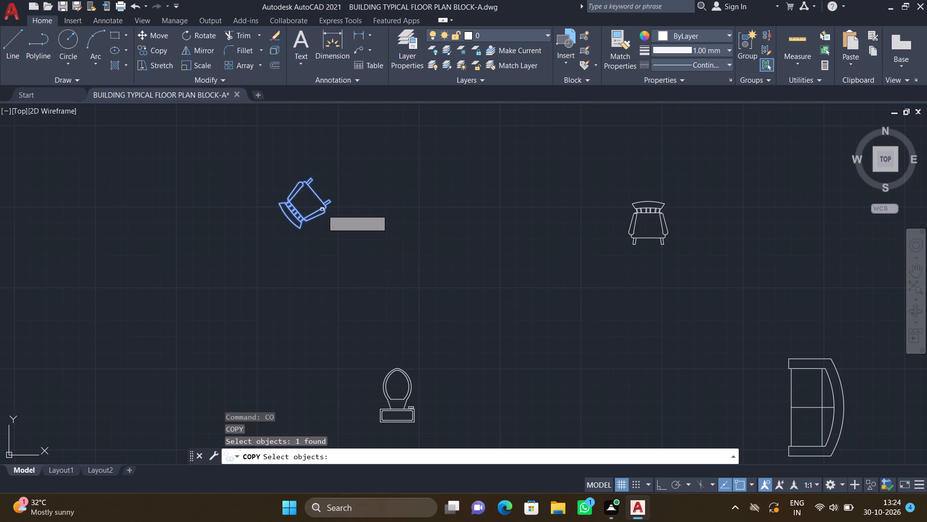
key("Return")
scroll(307, 210, "up", 1)
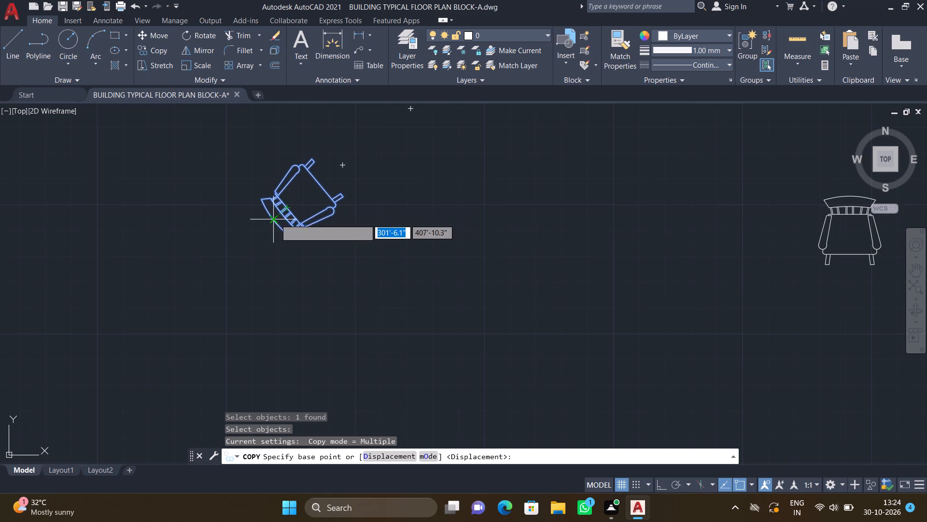
left_click(272, 217)
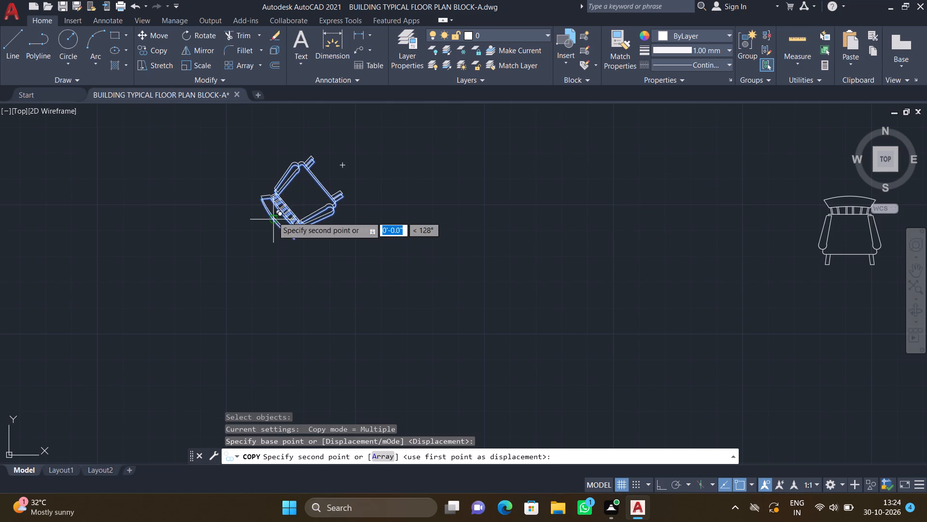
scroll(441, 272, "down", 3)
middle_click_drag(572, 312, 221, 287)
scroll(230, 292, "down", 2)
middle_click_drag(476, 327, 331, 288)
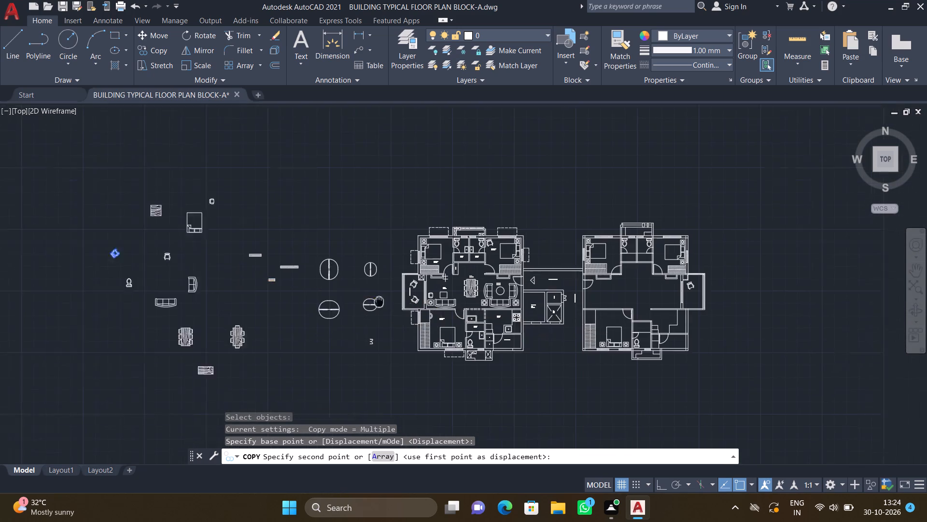
middle_click_drag(331, 288, 219, 269)
scroll(534, 277, "down", 1)
scroll(514, 269, "up", 5)
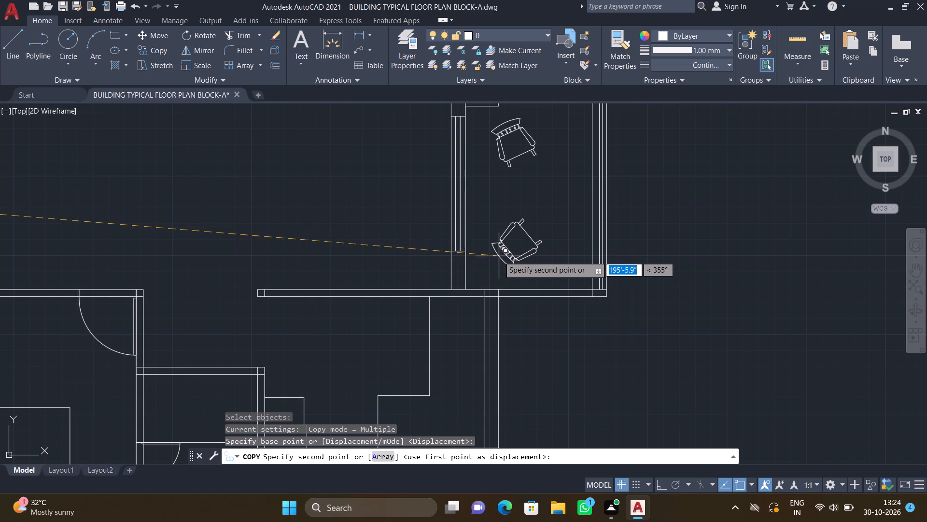
left_click(499, 256)
key("Return")
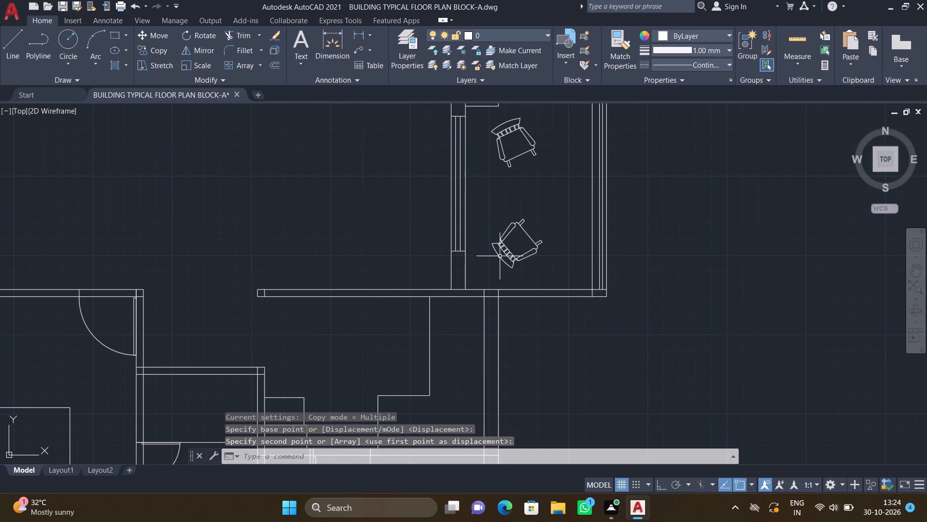
Copy the drawing room's three-seater sofa by its front edge midpoint into the second flat's hall, along the wall above the lower bedroom.
scroll(486, 250, "down", 1)
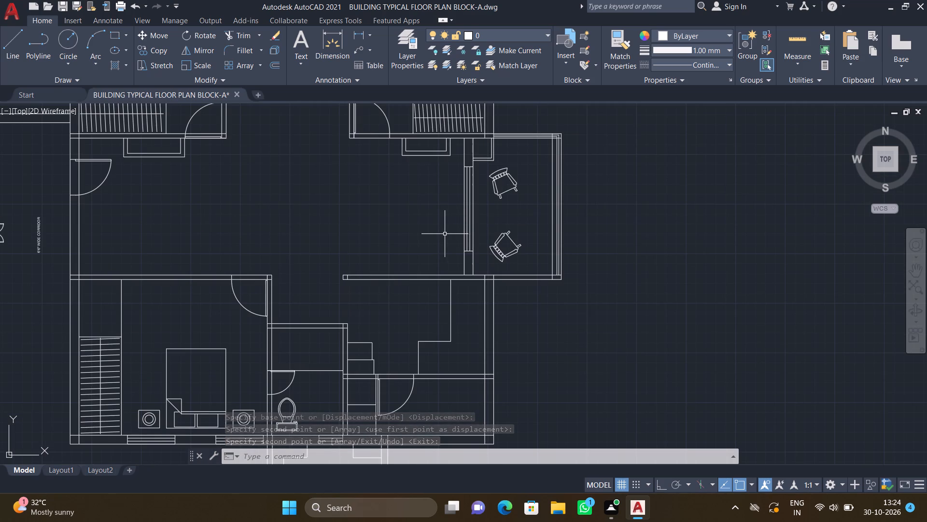
scroll(436, 235, "down", 3)
middle_click_drag(382, 256, 475, 255)
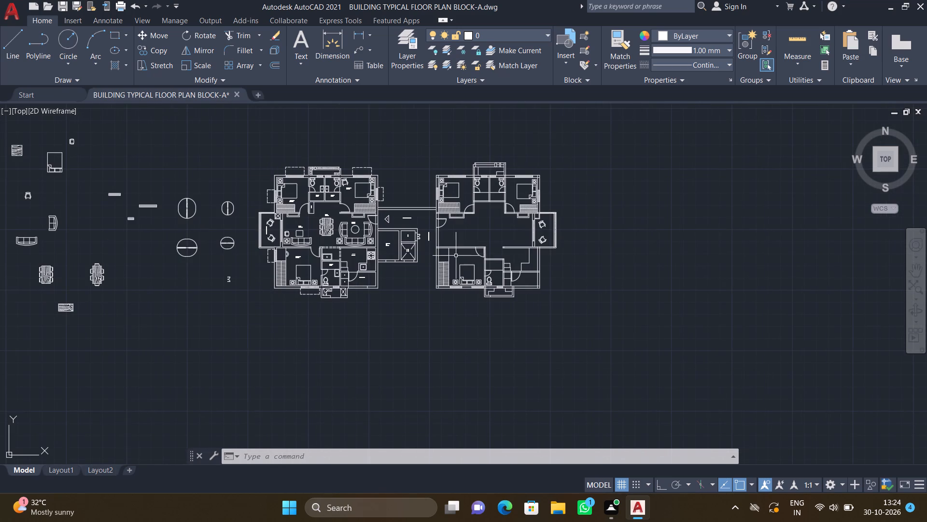
scroll(336, 247, "up", 2)
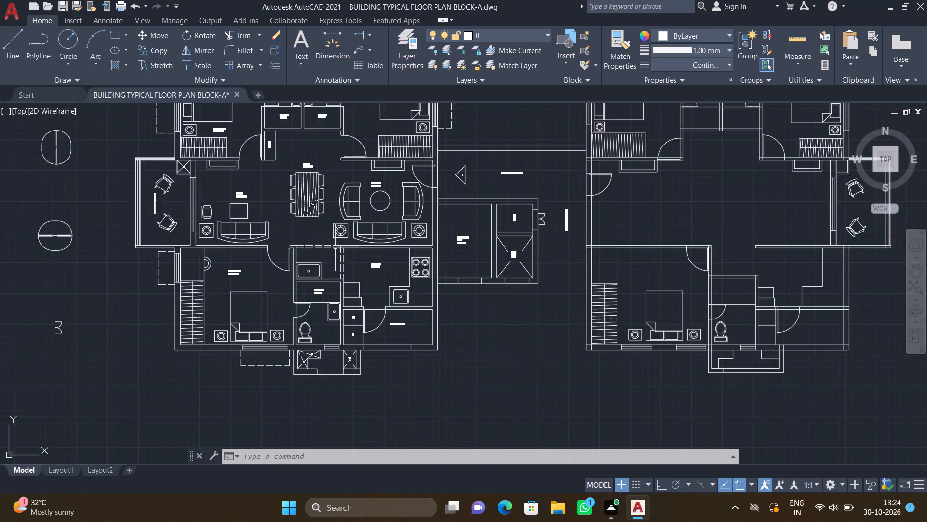
scroll(334, 247, "up", 1)
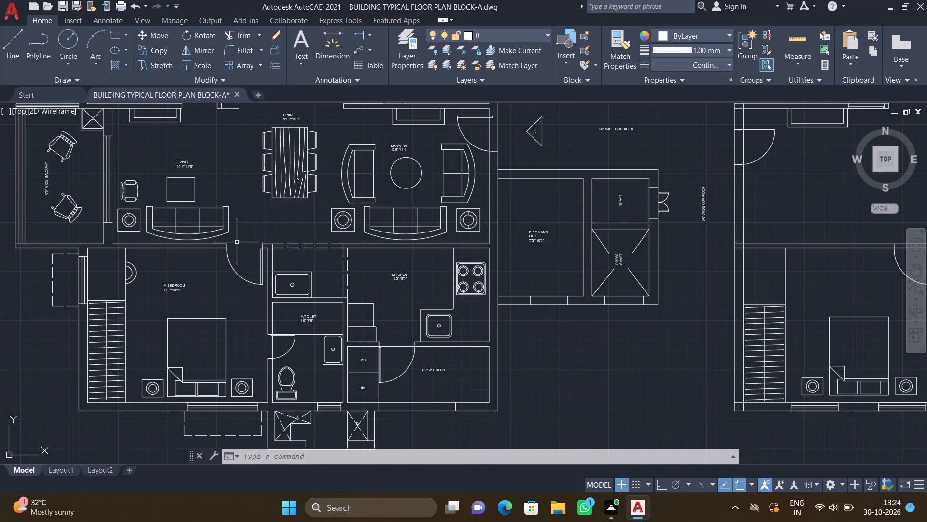
scroll(255, 245, "down", 1)
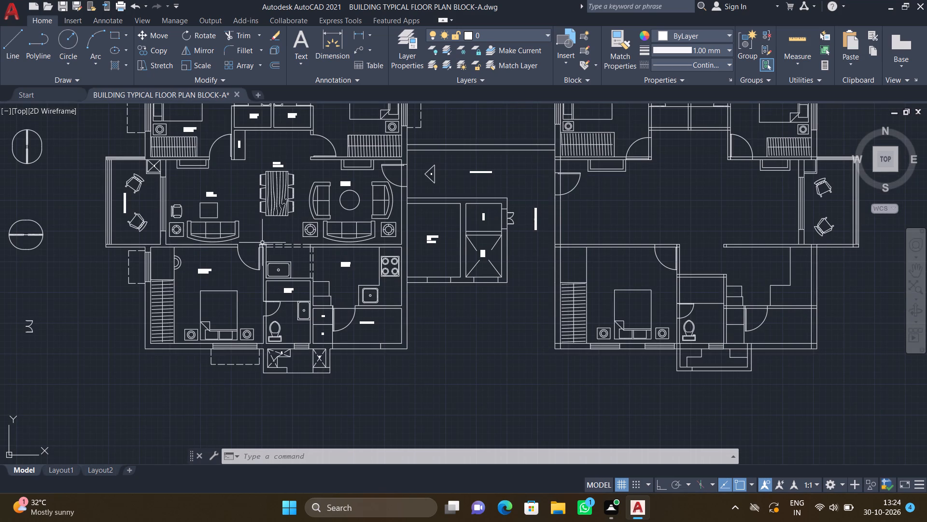
middle_click_drag(263, 243, 363, 255)
scroll(344, 244, "up", 2)
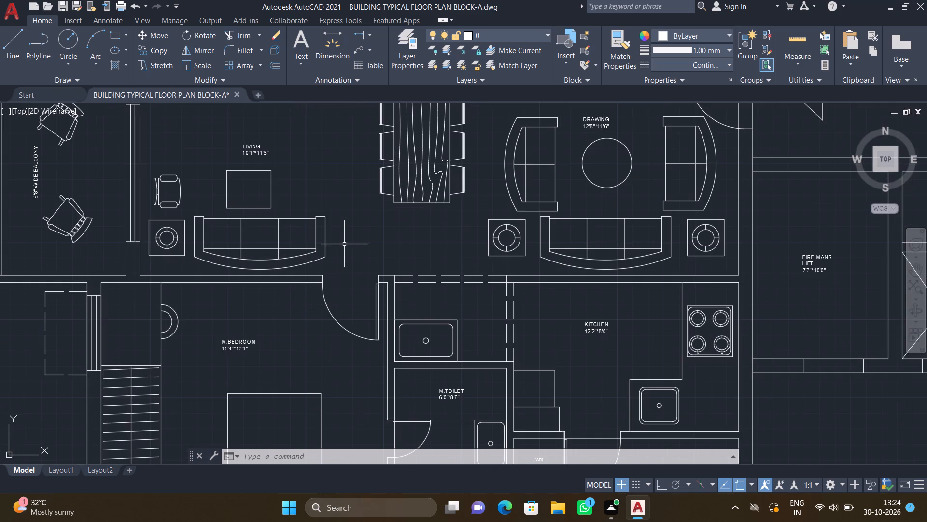
type("co")
key("Return")
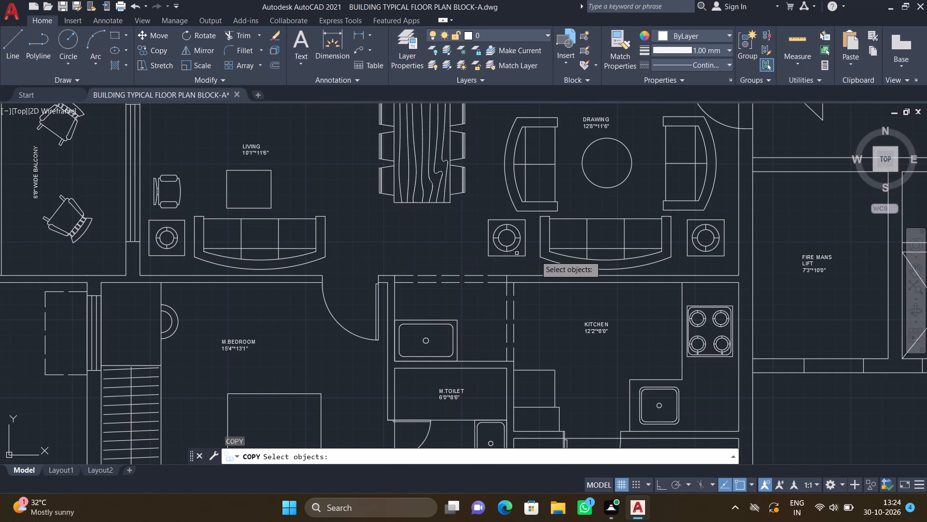
scroll(423, 258, "down", 2)
middle_click_drag(510, 299, 344, 261)
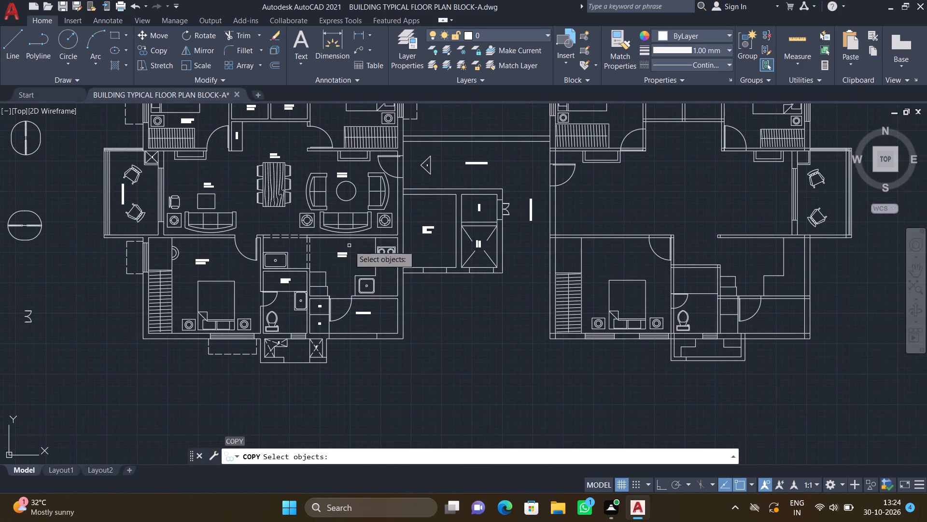
scroll(364, 226, "up", 2)
left_click(363, 223)
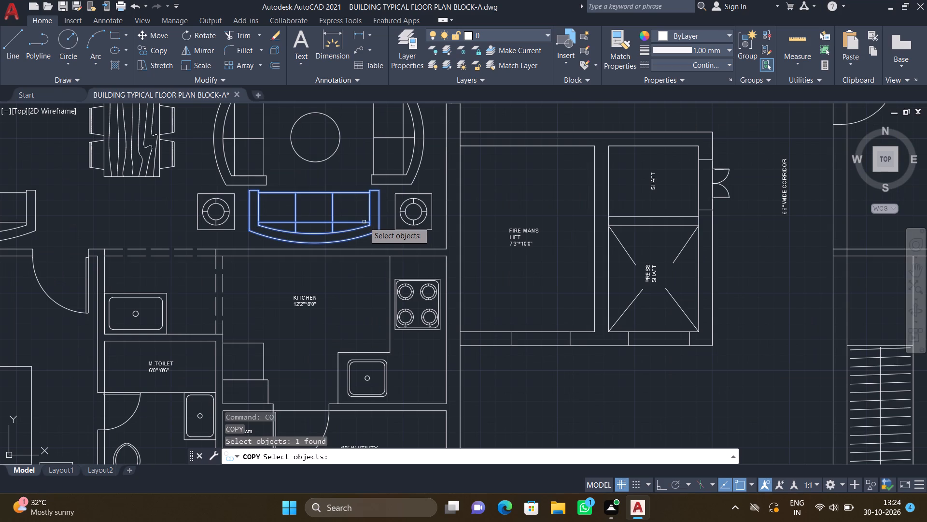
key("Return")
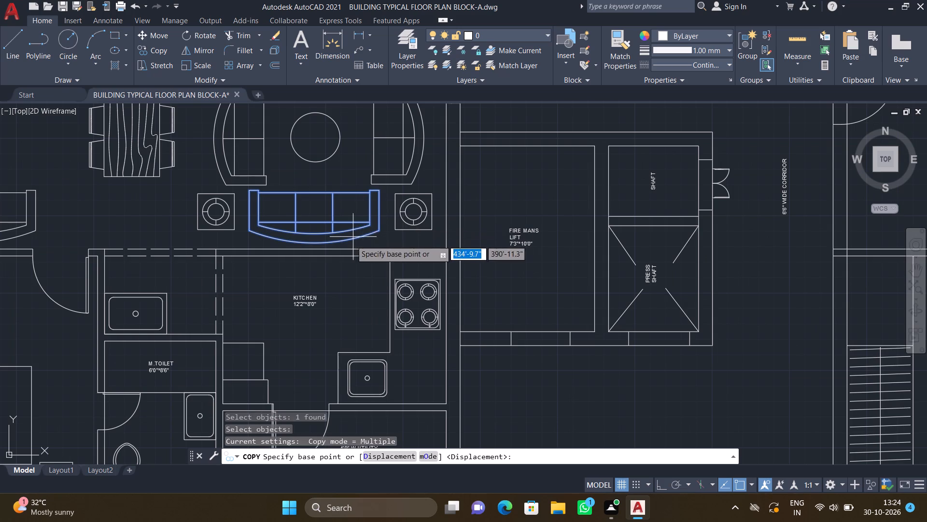
left_click(313, 190)
scroll(480, 299, "down", 2)
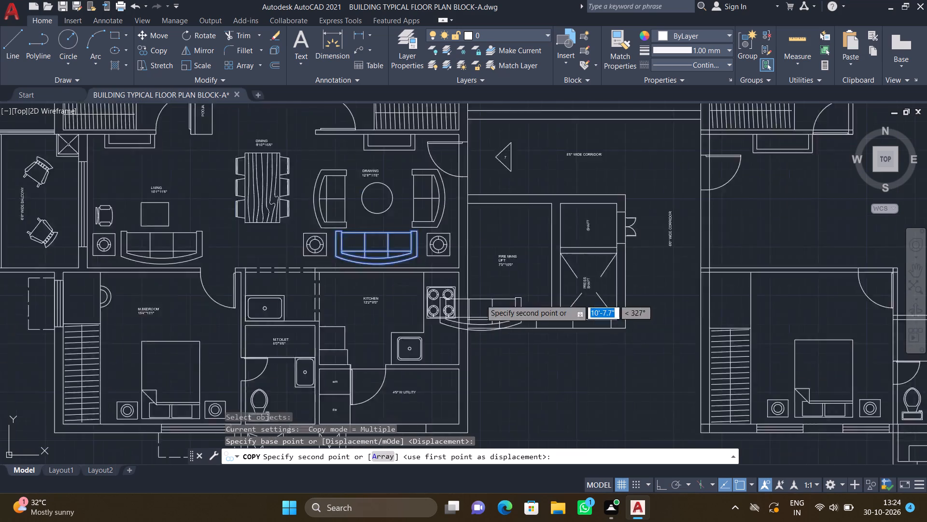
scroll(480, 299, "down", 1)
middle_click_drag(557, 328, 295, 299)
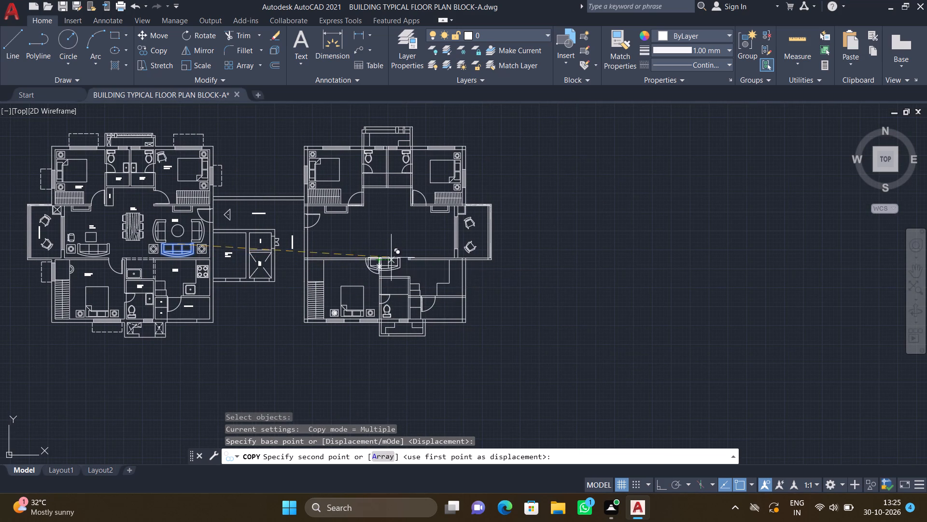
scroll(324, 266, "up", 2)
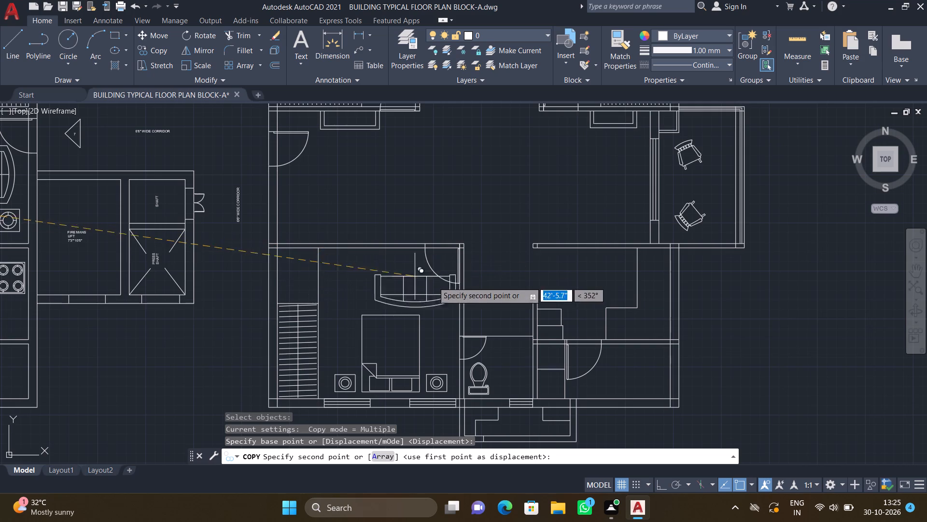
scroll(335, 217, "down", 2)
middle_click_drag(334, 215, 391, 224)
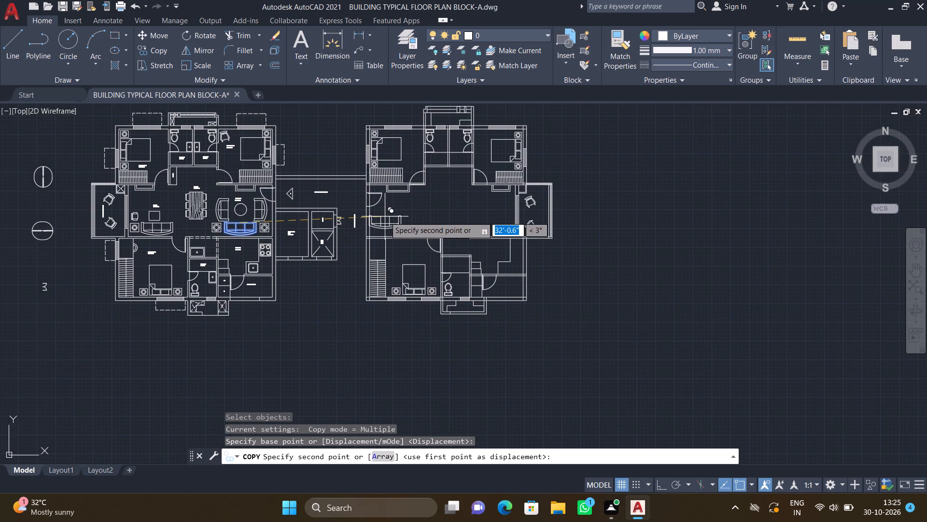
scroll(389, 217, "up", 3)
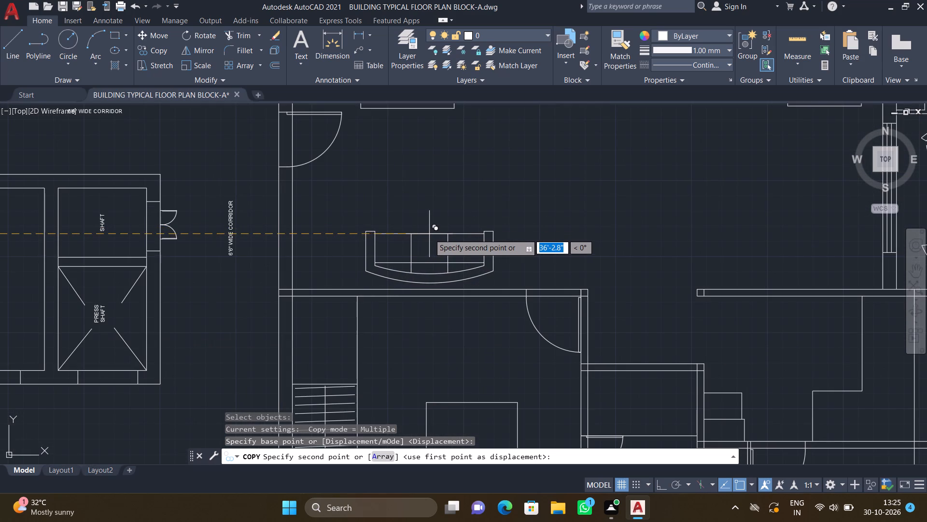
left_click(434, 233)
key("Return")
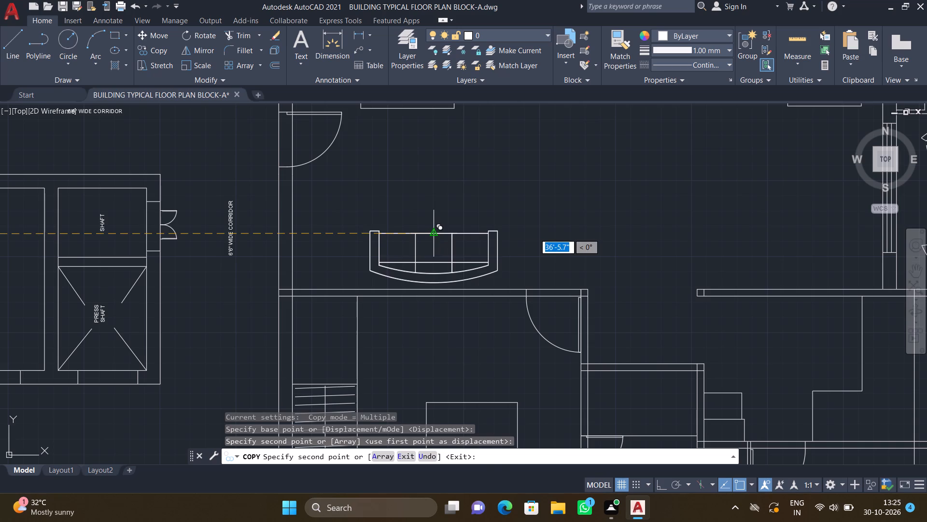
Copy the side table with the round lamp by its upper edge midpoint to both sides of the second flat's three-seater sofa.
scroll(416, 239, "down", 2)
middle_click_drag(225, 241, 292, 242)
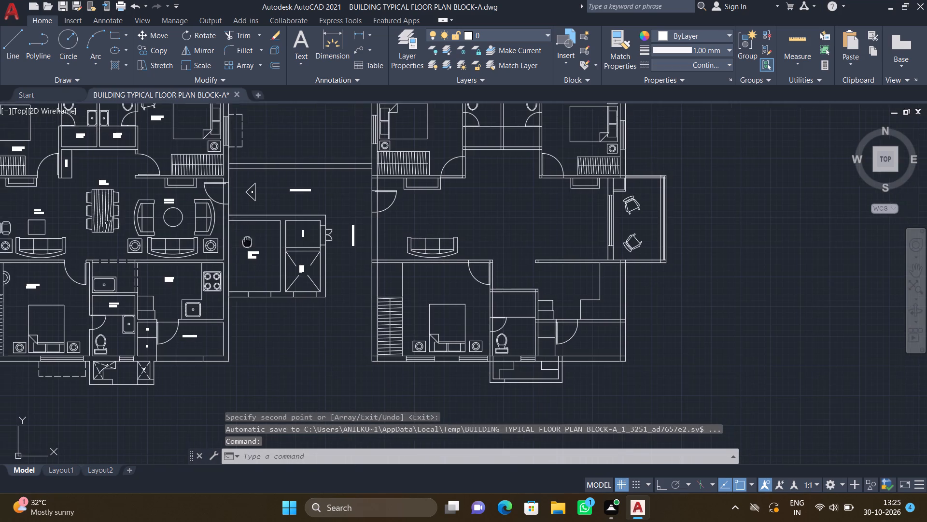
middle_click_drag(292, 242, 380, 250)
scroll(303, 254, "up", 4)
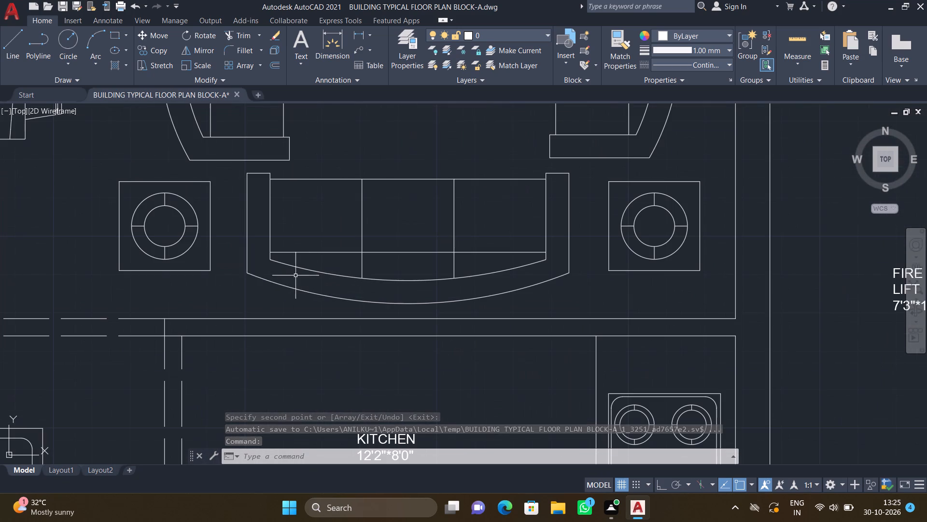
type("co")
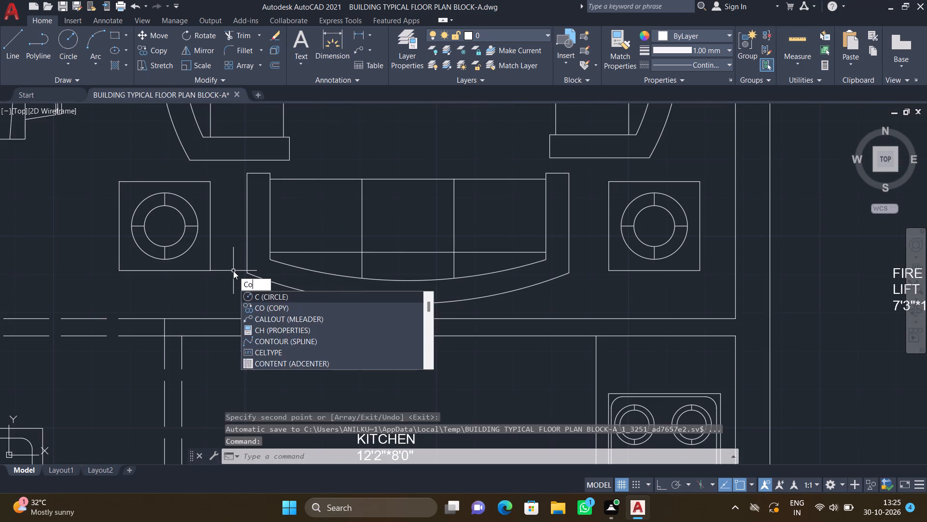
key("Return")
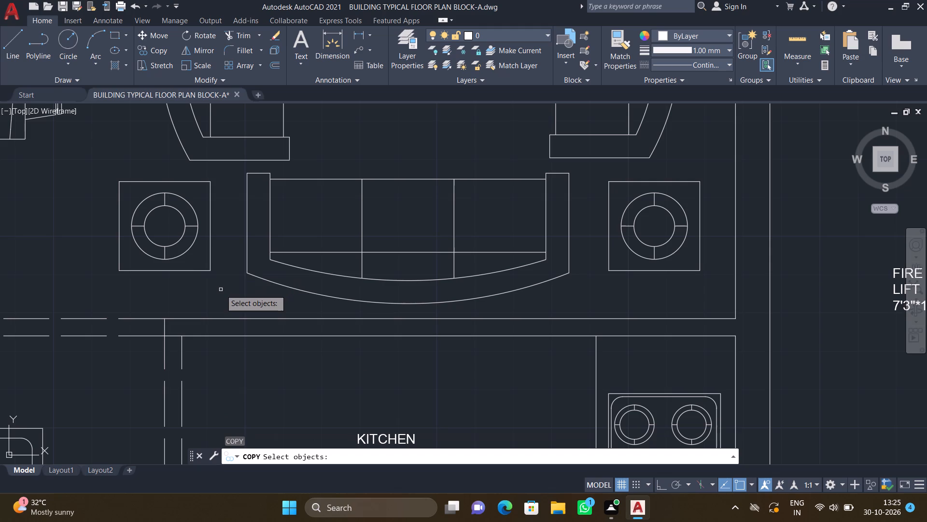
left_click_drag(220, 291, 220, 287)
scroll(129, 178, "up", 1)
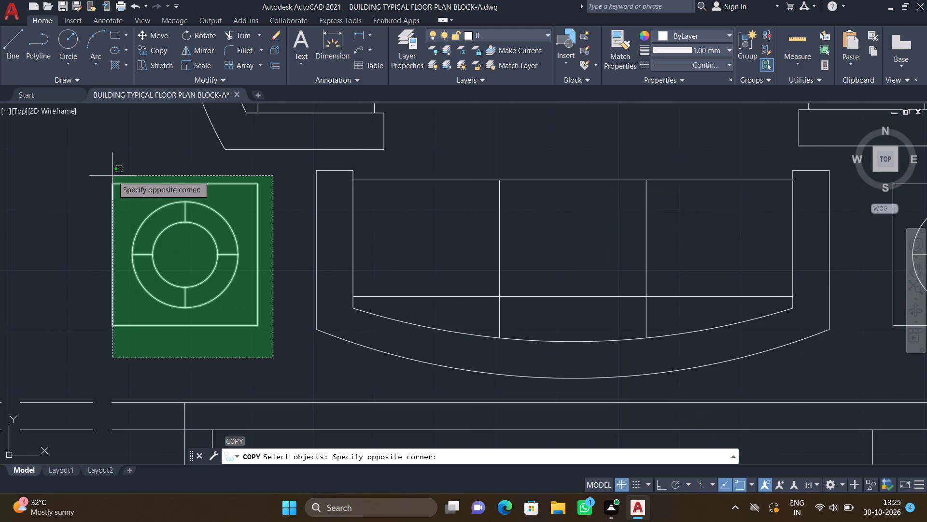
left_click(92, 169)
key("Return")
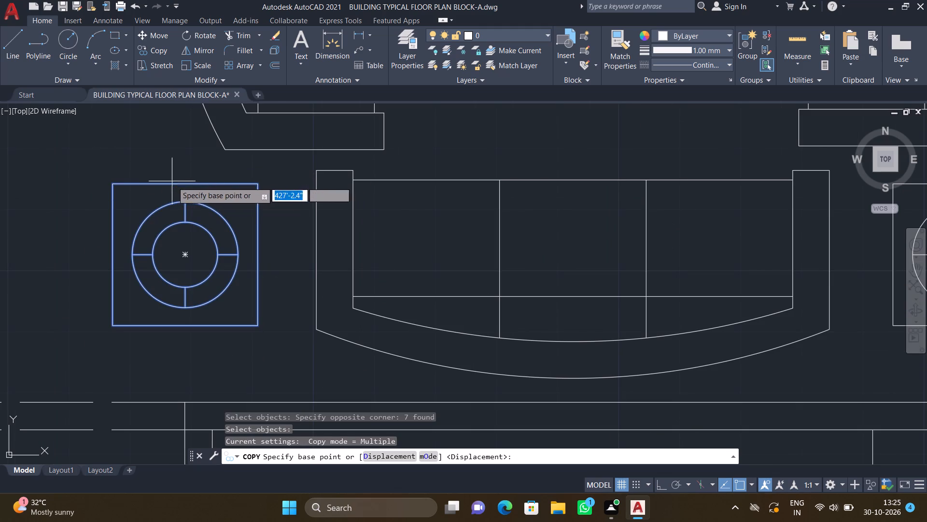
left_click(188, 183)
scroll(324, 265, "down", 2)
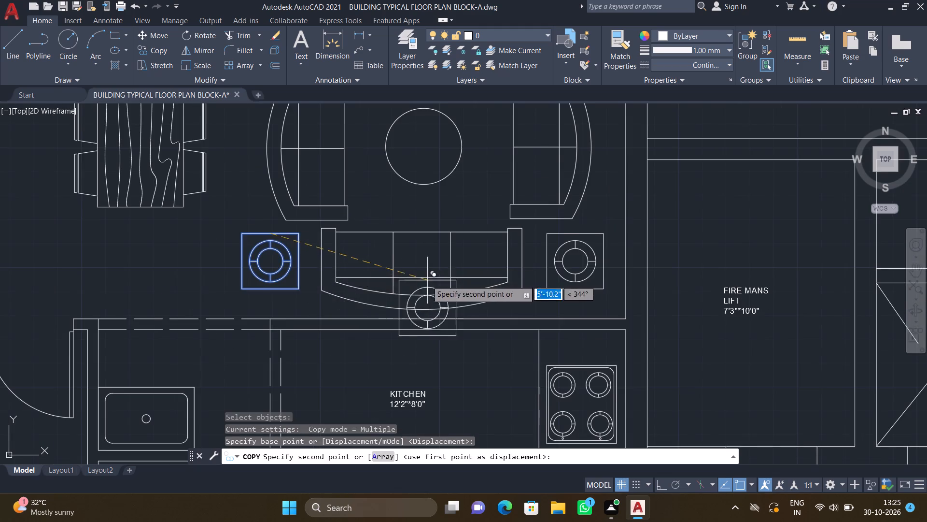
middle_click_drag(358, 282, 138, 271)
scroll(142, 274, "down", 3)
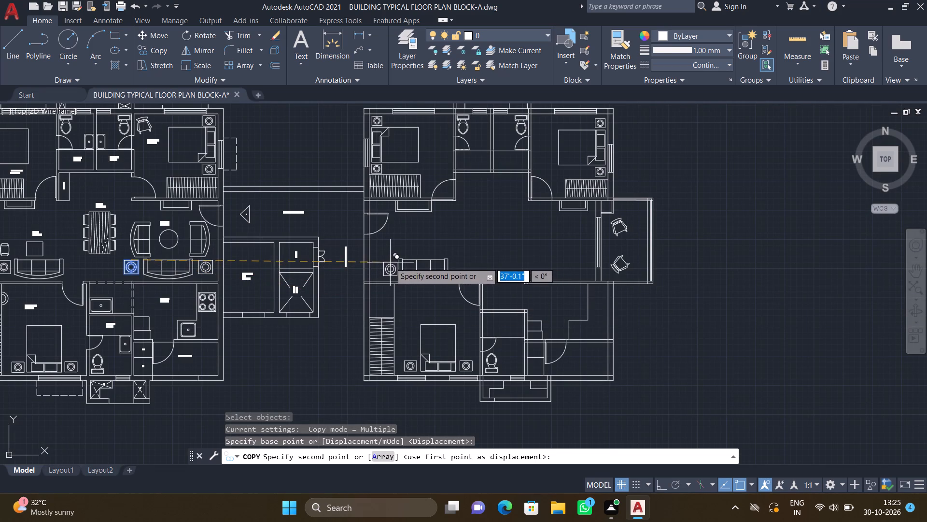
scroll(367, 262, "up", 3)
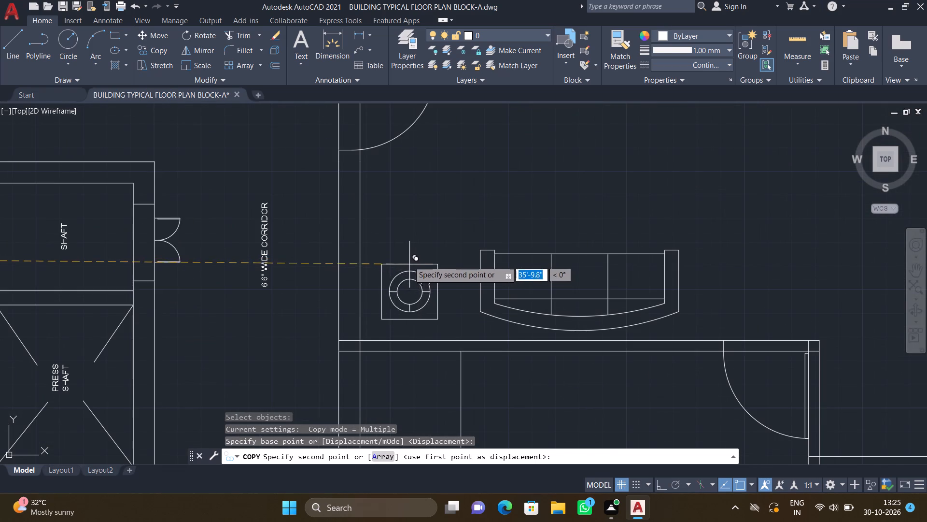
scroll(376, 257, "down", 3)
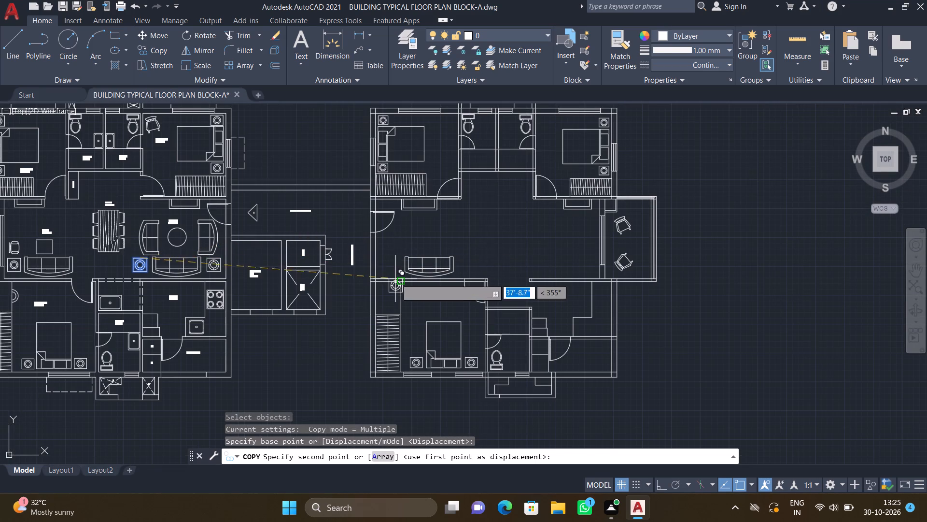
scroll(391, 263, "up", 3)
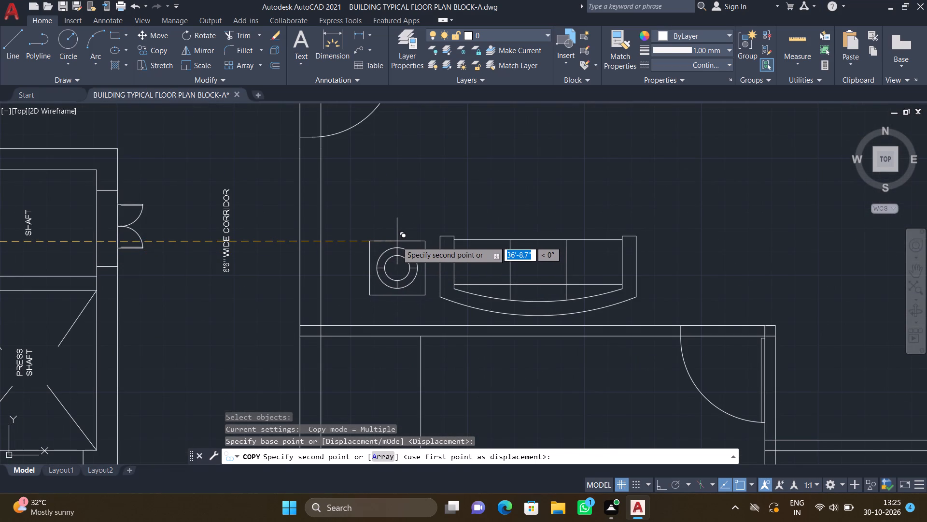
left_click(395, 240)
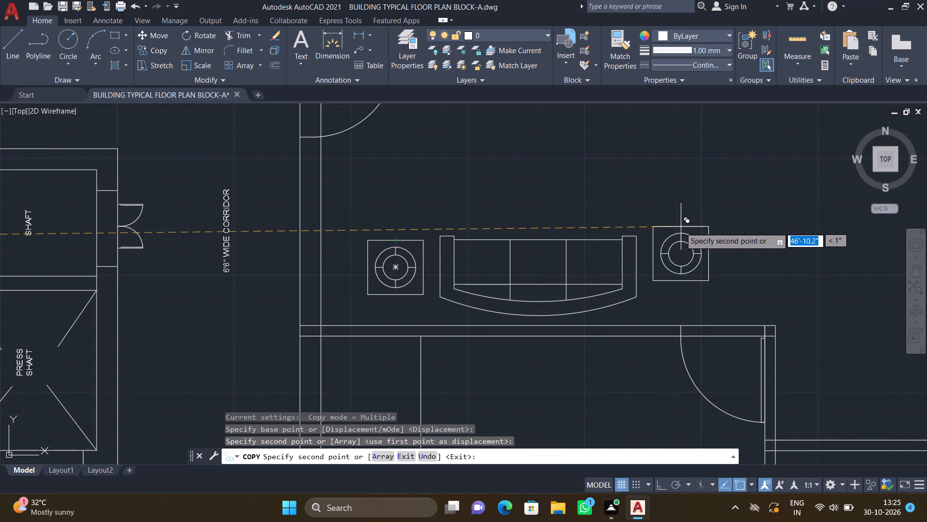
scroll(676, 238, "up", 1)
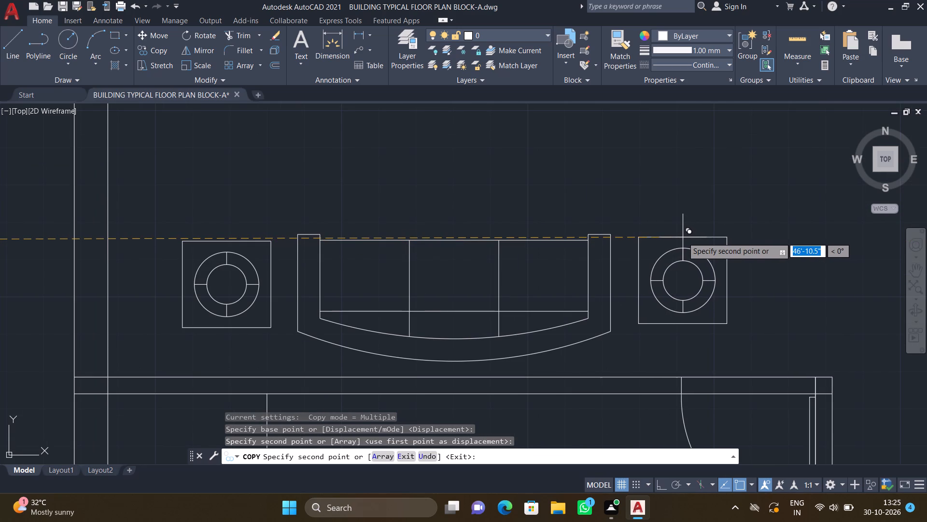
left_click(683, 237)
key("Return")
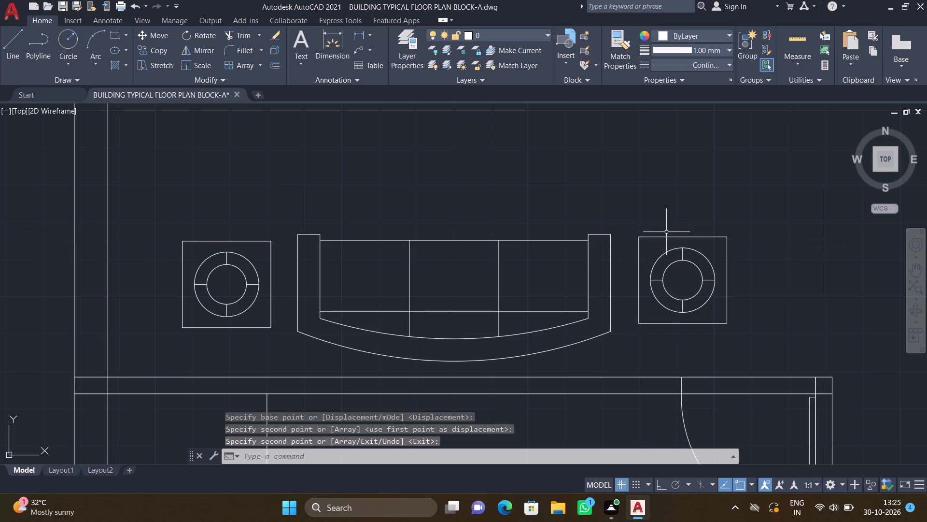
Copy the drawing room's two-seater sofa on the dining side by its front edge midpoint into the second flat's hall, beside the entrance door.
scroll(634, 236, "down", 4)
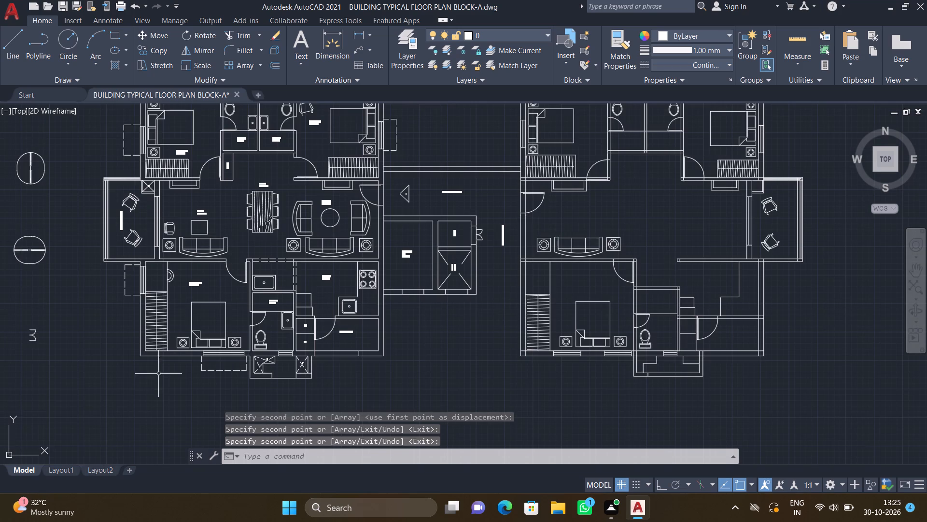
middle_click_drag(240, 278, 391, 285)
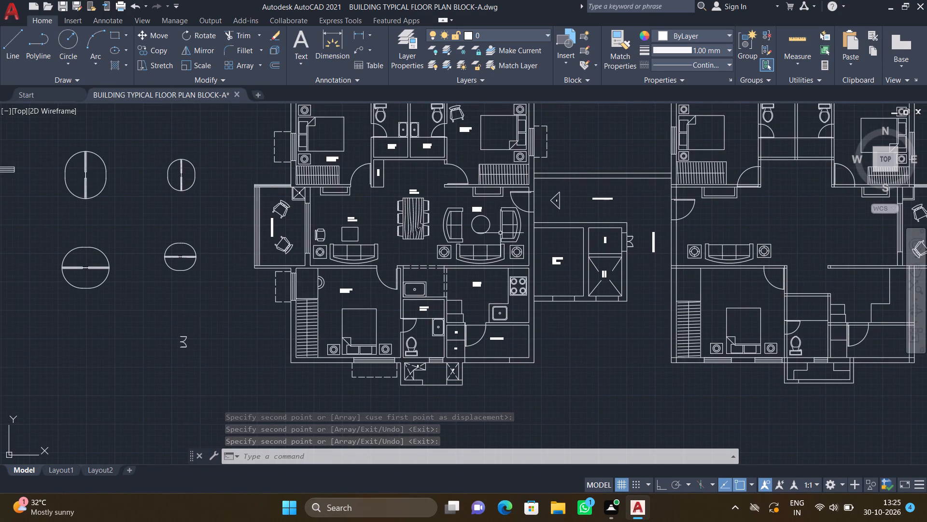
scroll(502, 232, "up", 2)
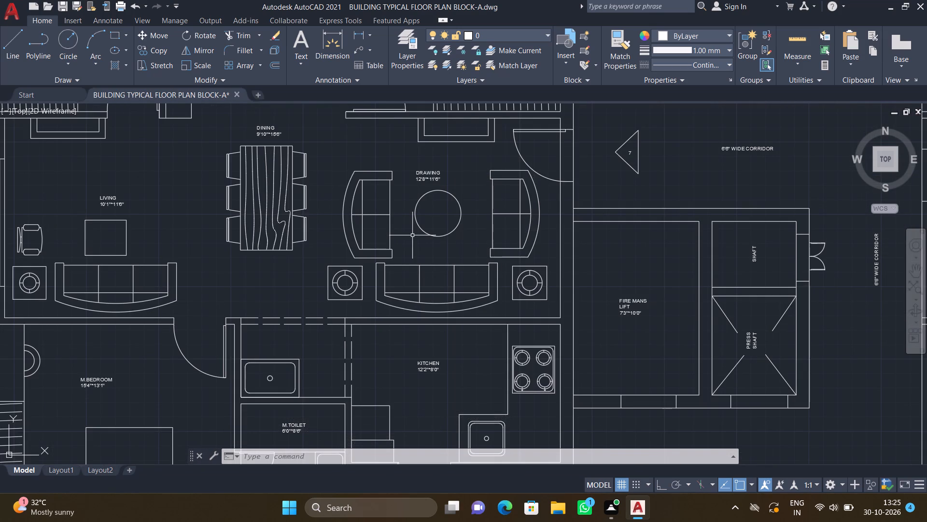
type("co")
key("Return")
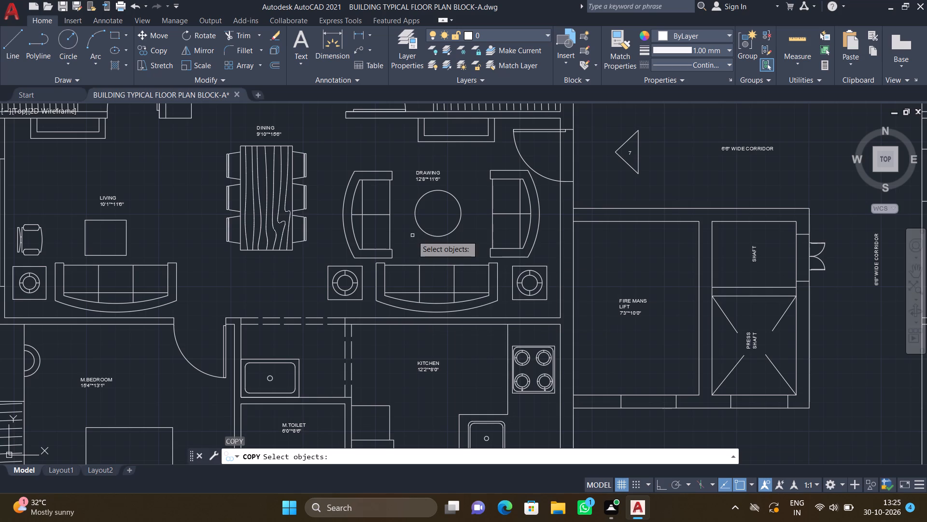
left_click(390, 229)
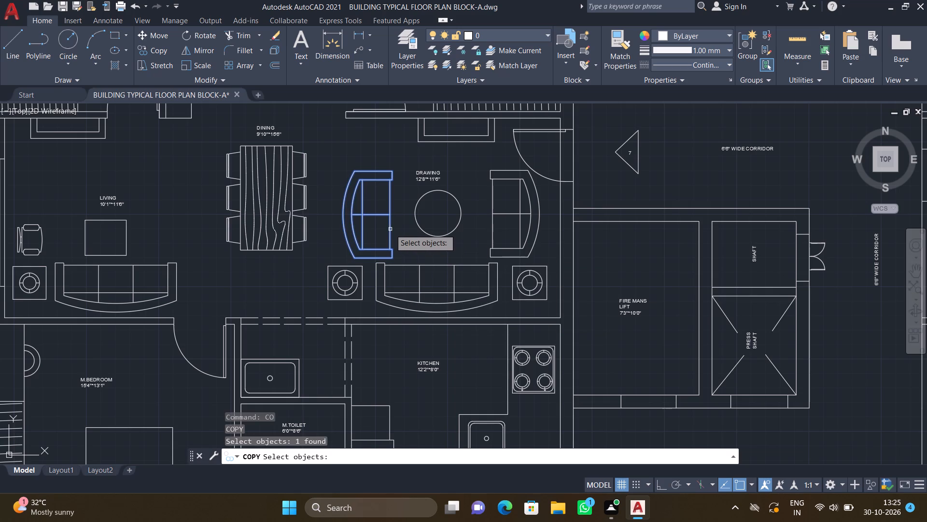
key("Return")
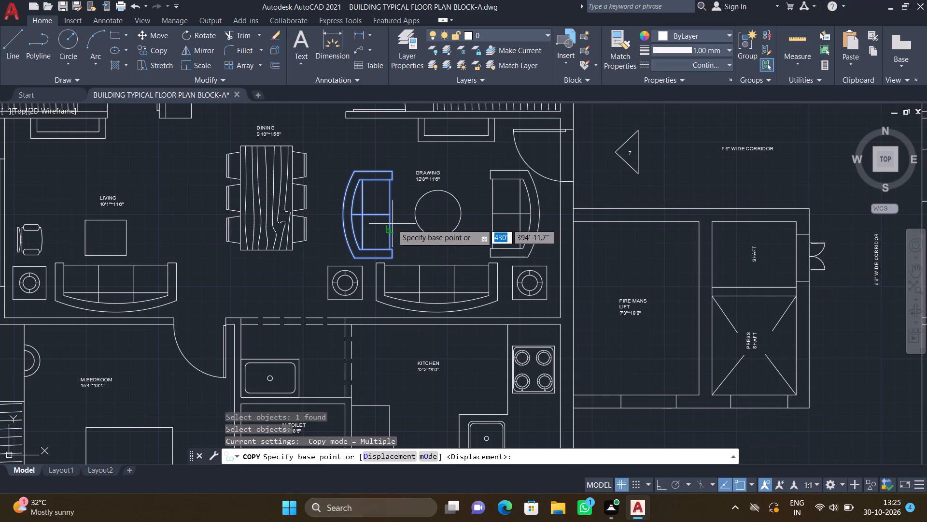
left_click(390, 217)
scroll(460, 248, "down", 3)
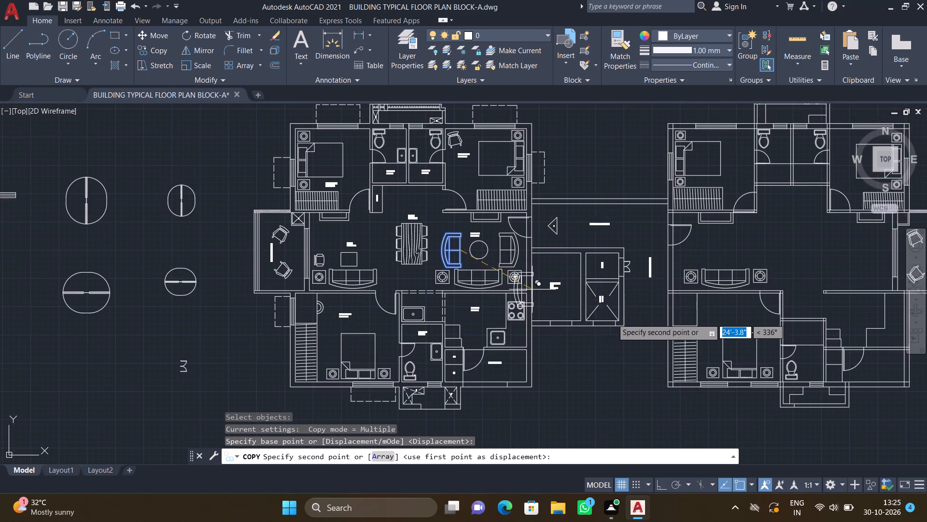
middle_click_drag(591, 317, 473, 318)
middle_click_drag(646, 262, 526, 271)
scroll(470, 263, "up", 3)
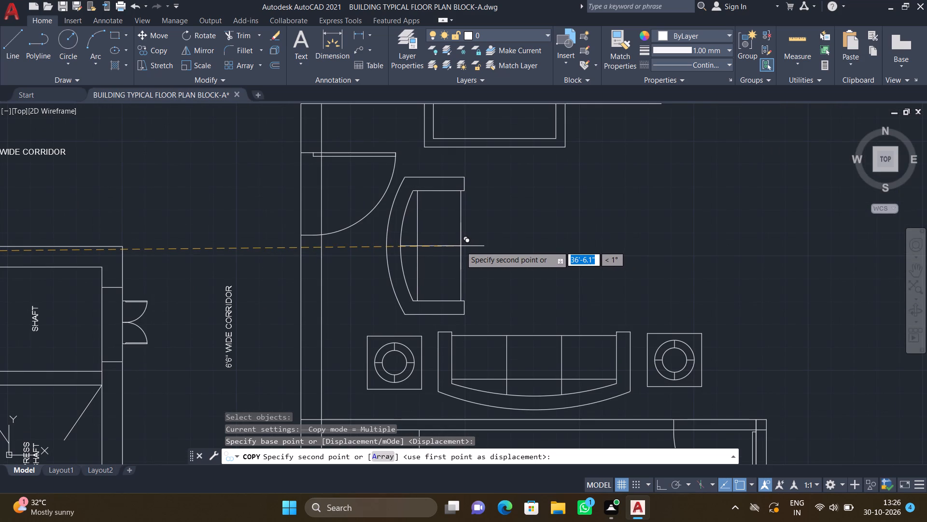
left_click(460, 246)
key("Return")
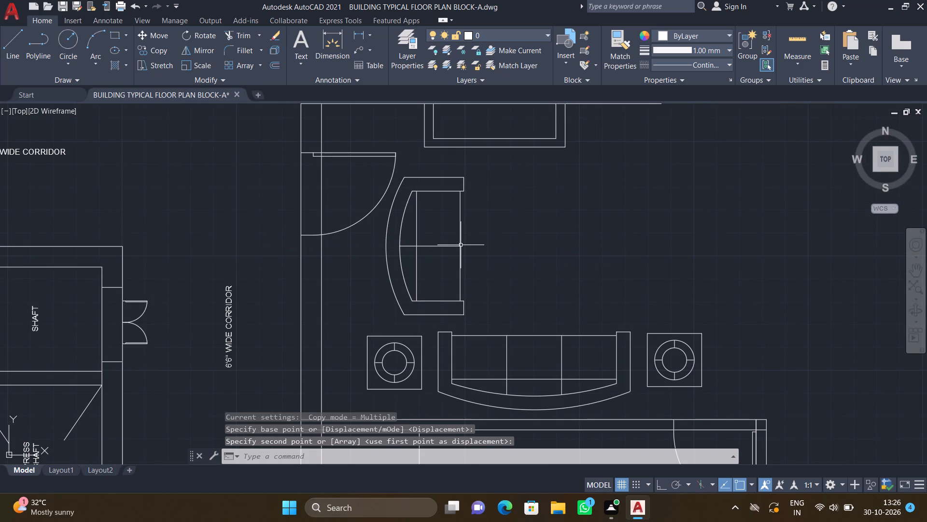
Copy the drawing room's two-seater sofa near the entrance by its curved back's midpoint into the second flat's hall, facing the first two-seater.
scroll(460, 243, "down", 3)
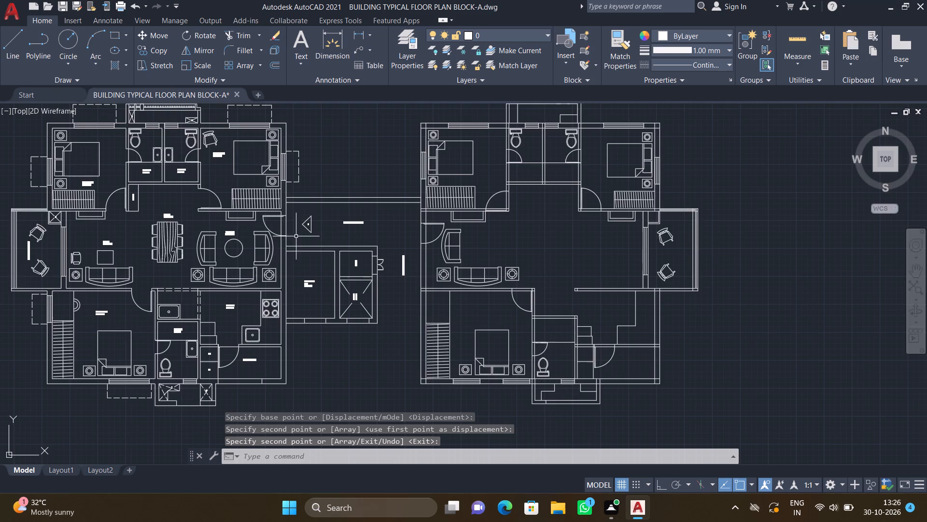
scroll(276, 246, "up", 3)
key("c")
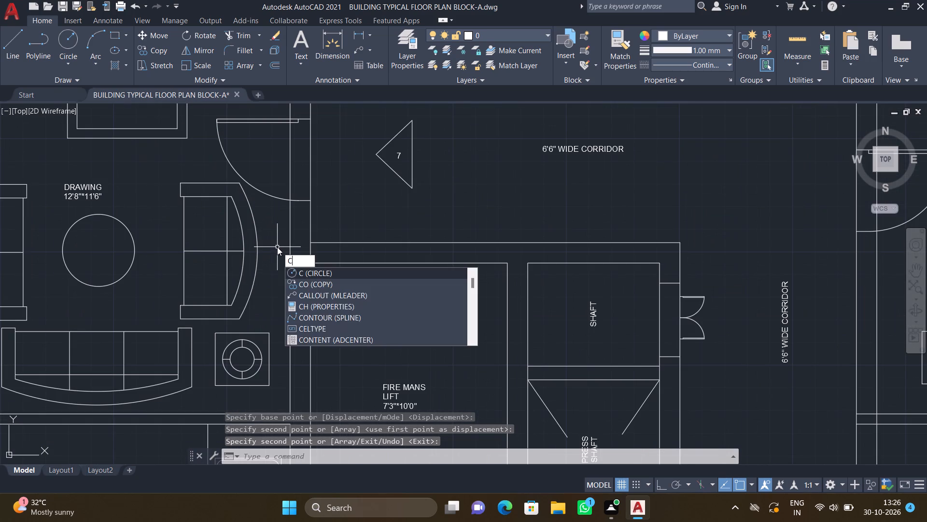
key("o")
key("Return")
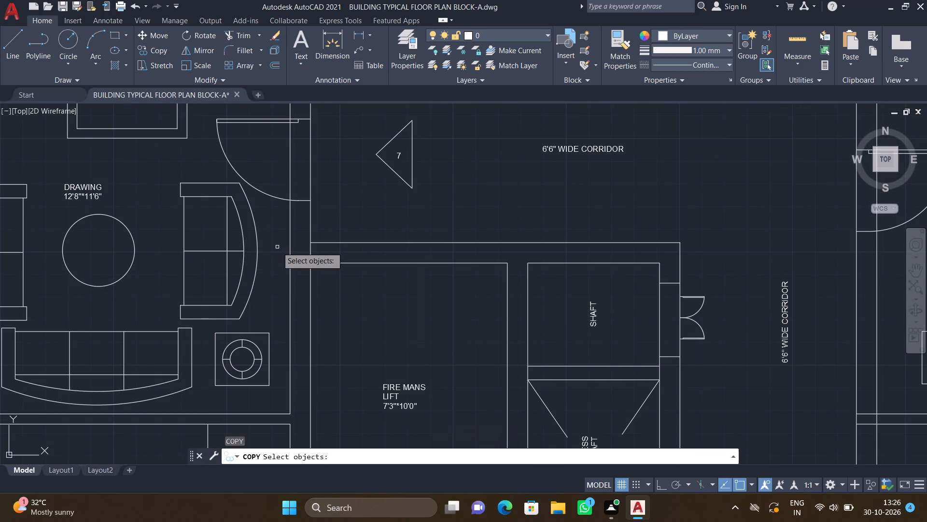
left_click(256, 276)
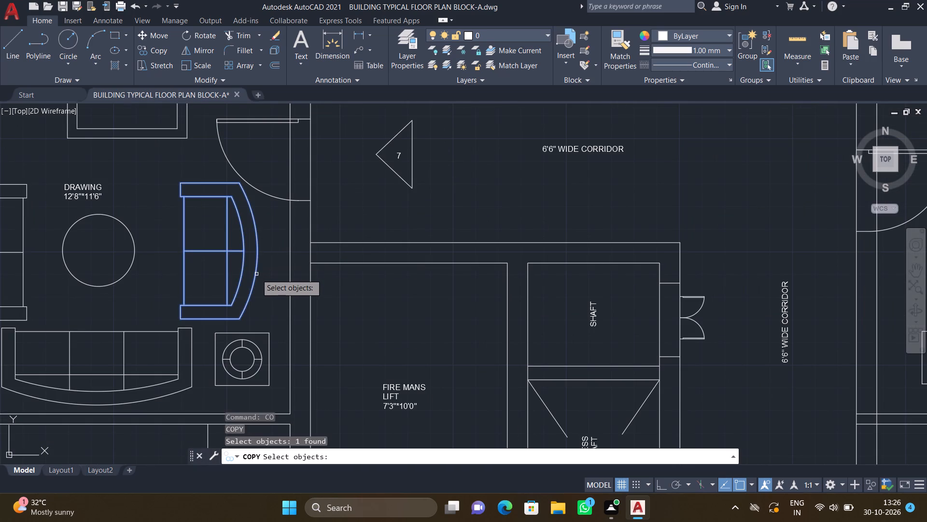
key("Return")
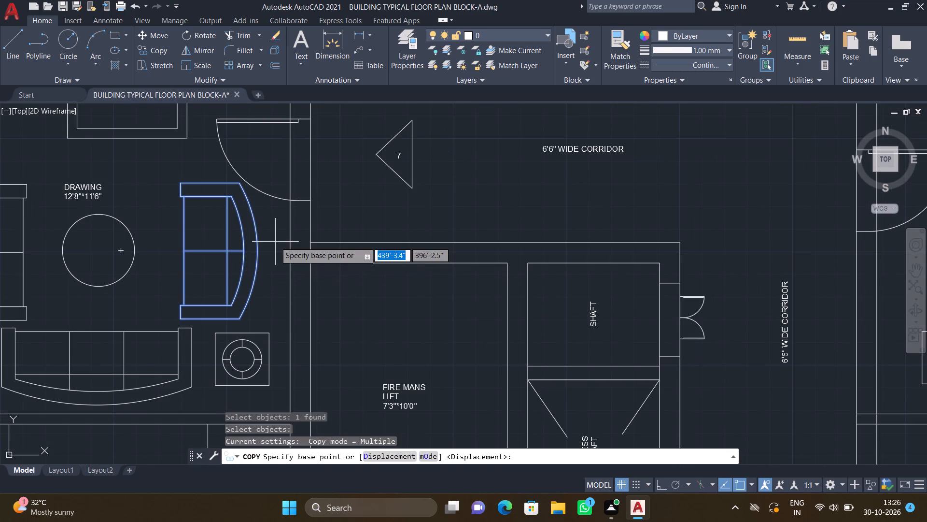
left_click(260, 253)
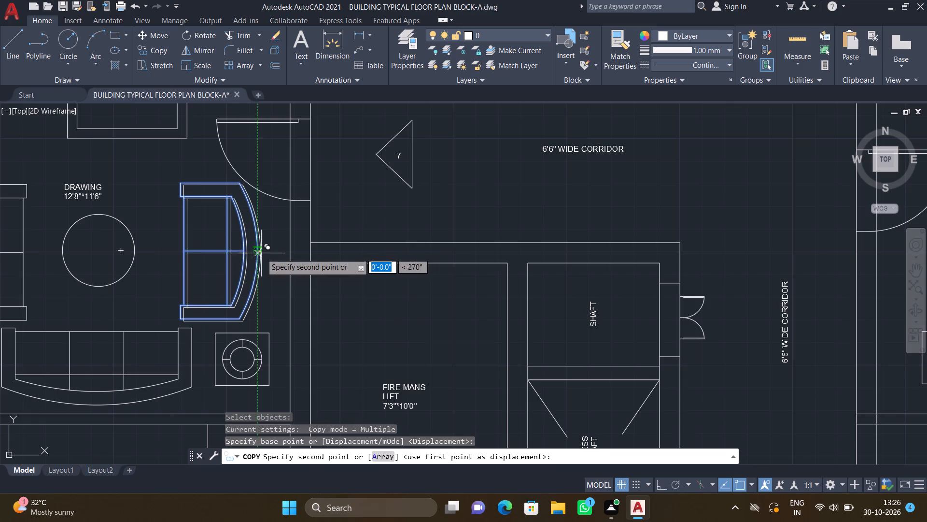
scroll(286, 272, "down", 3)
middle_click_drag(537, 344, 350, 333)
middle_click_drag(665, 290, 611, 313)
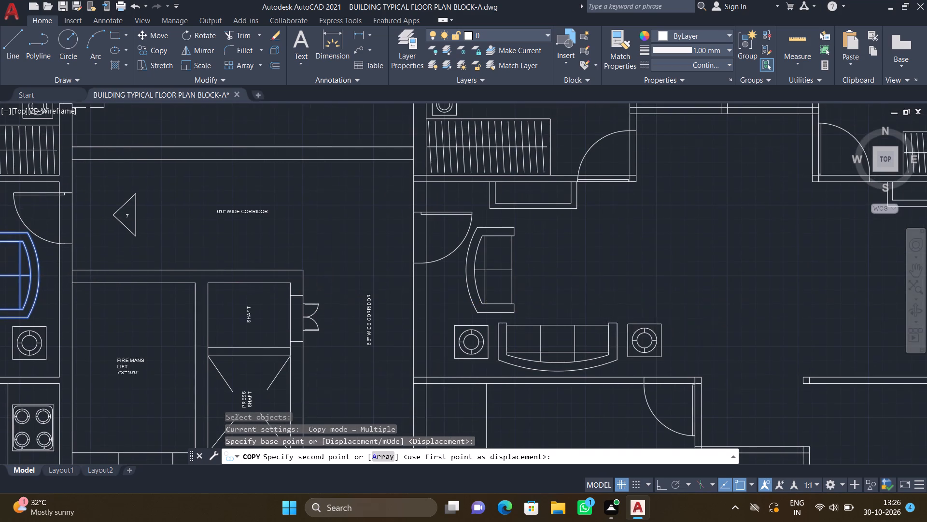
scroll(681, 271, "up", 2)
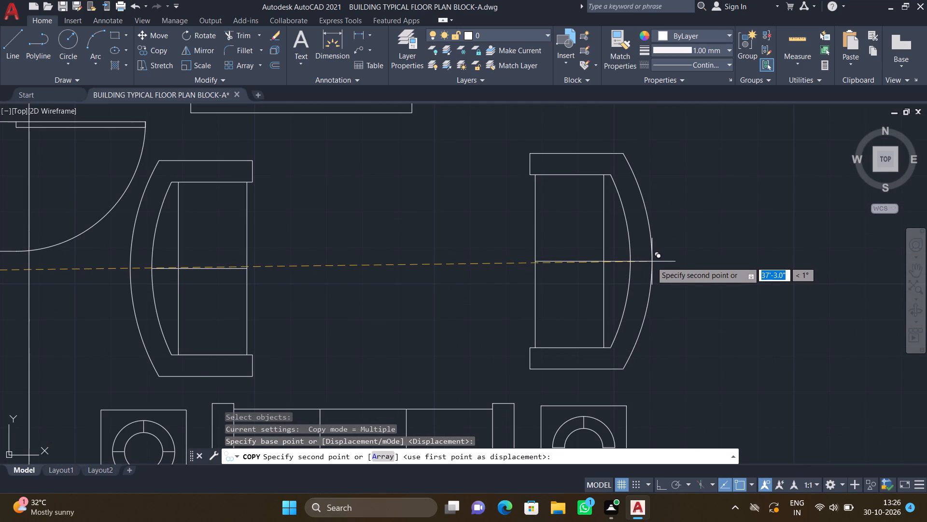
left_click(651, 262)
key("Return")
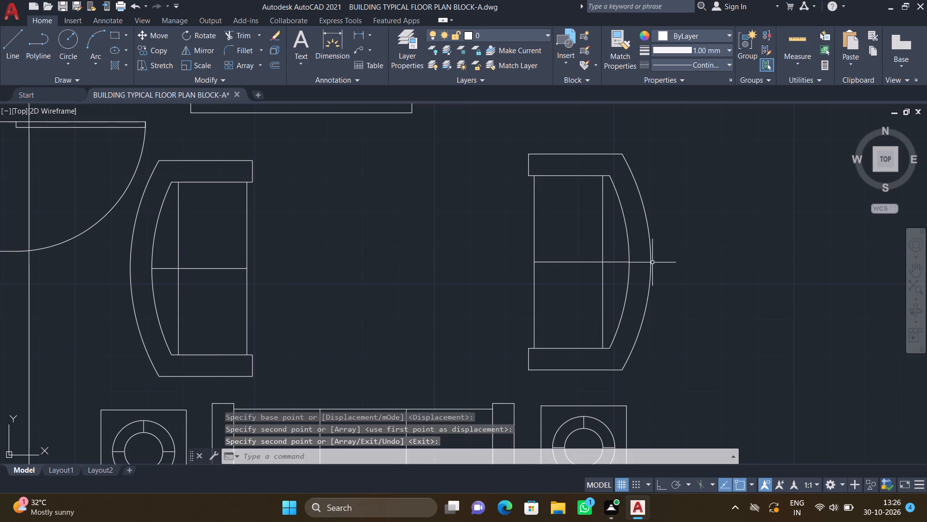
Copy the drawing room's round centre table by its centre into the second flat, midway between the two facing two-seater sofas.
scroll(626, 275, "down", 3)
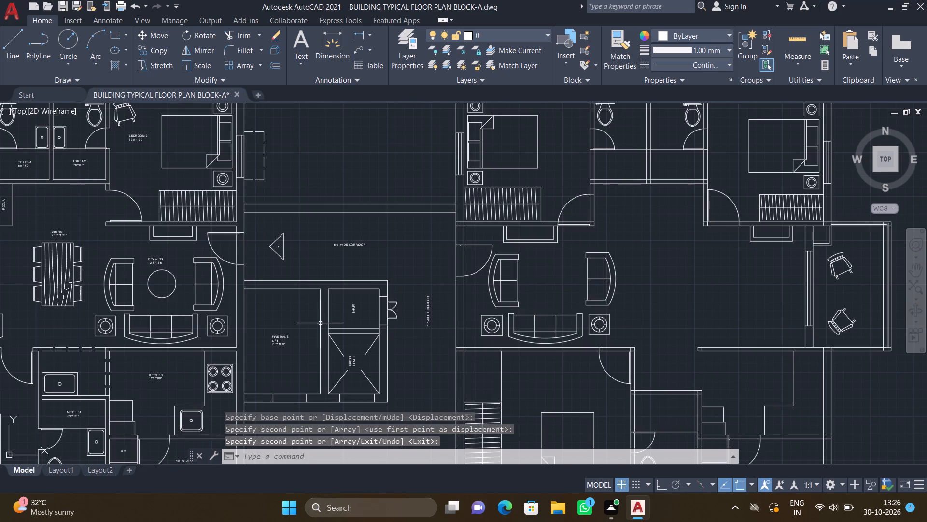
scroll(148, 324, "down", 1)
middle_click_drag(151, 322, 399, 290)
scroll(410, 271, "up", 3)
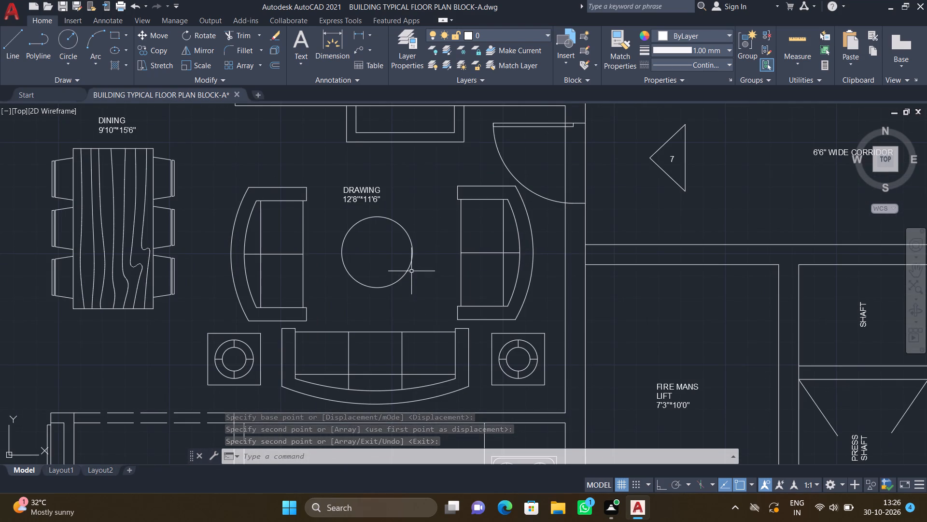
type("co")
key("Return")
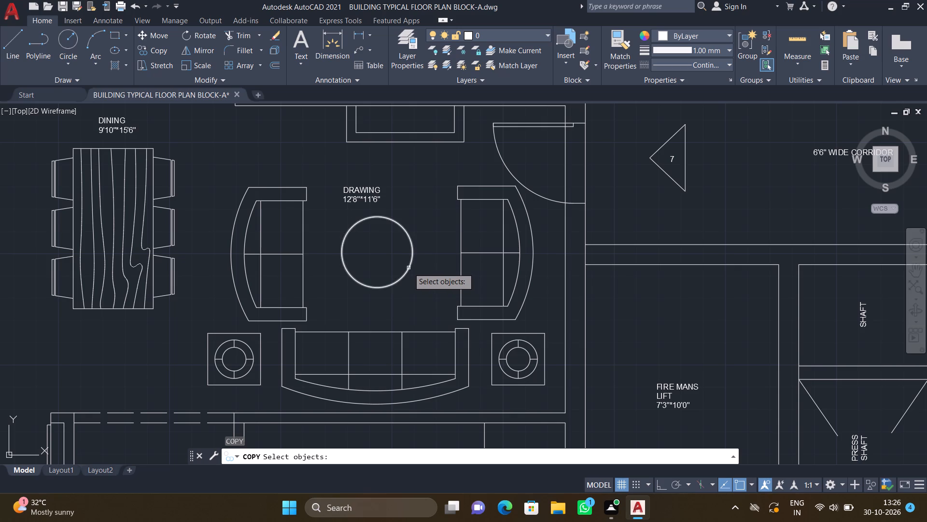
left_click(408, 268)
key("Return")
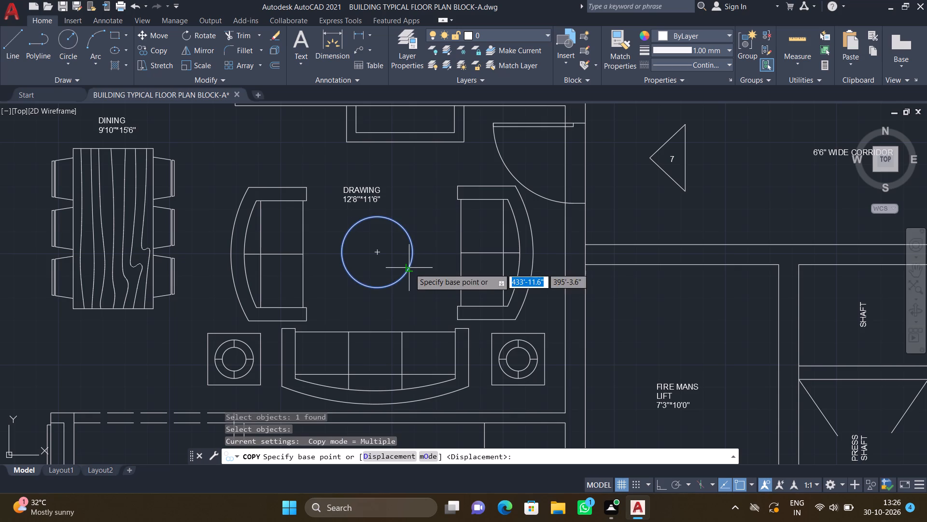
left_click_drag(378, 250, 383, 252)
scroll(406, 268, "down", 2)
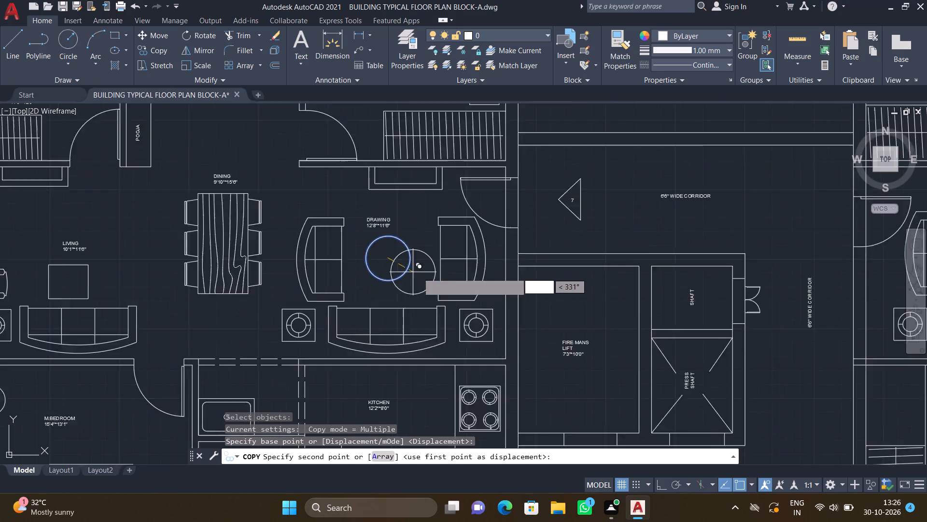
scroll(437, 274, "down", 1)
middle_click_drag(522, 306, 370, 300)
scroll(379, 295, "down", 1)
scroll(479, 273, "up", 3)
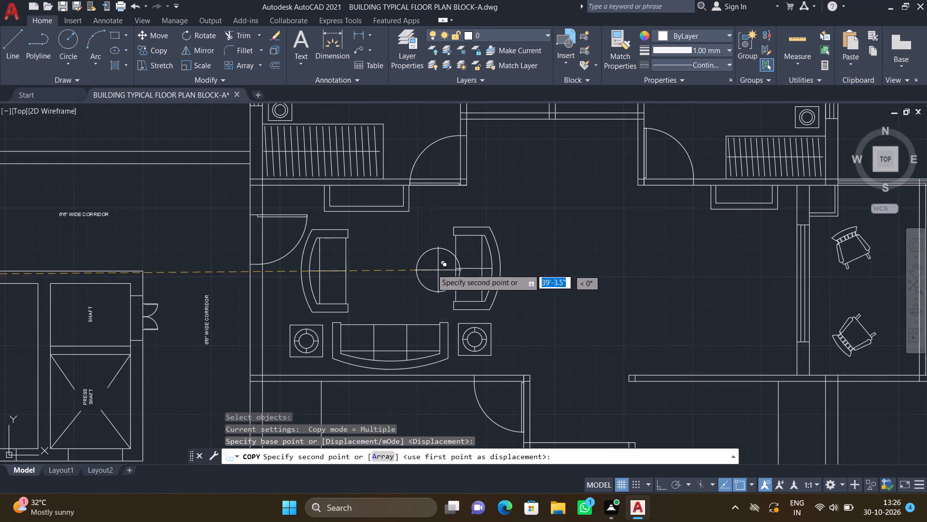
scroll(395, 271, "up", 1)
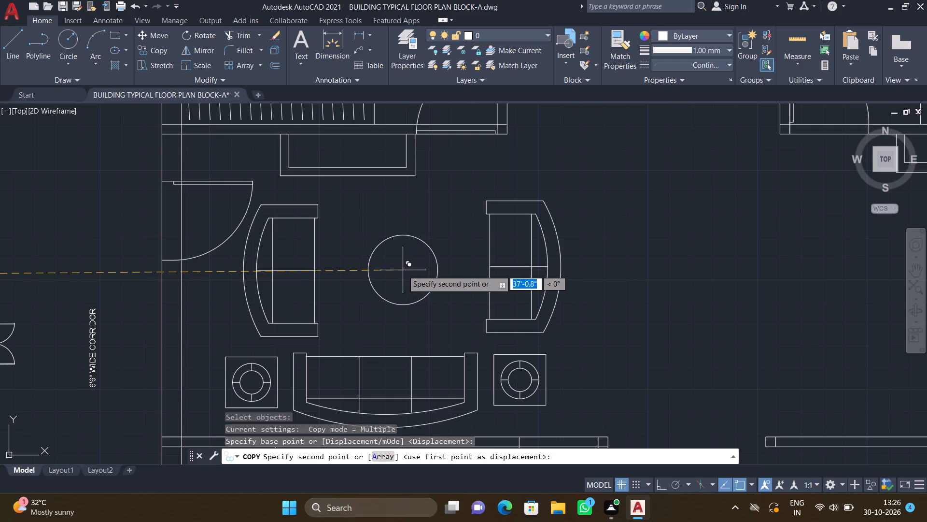
left_click(403, 270)
key("Return")
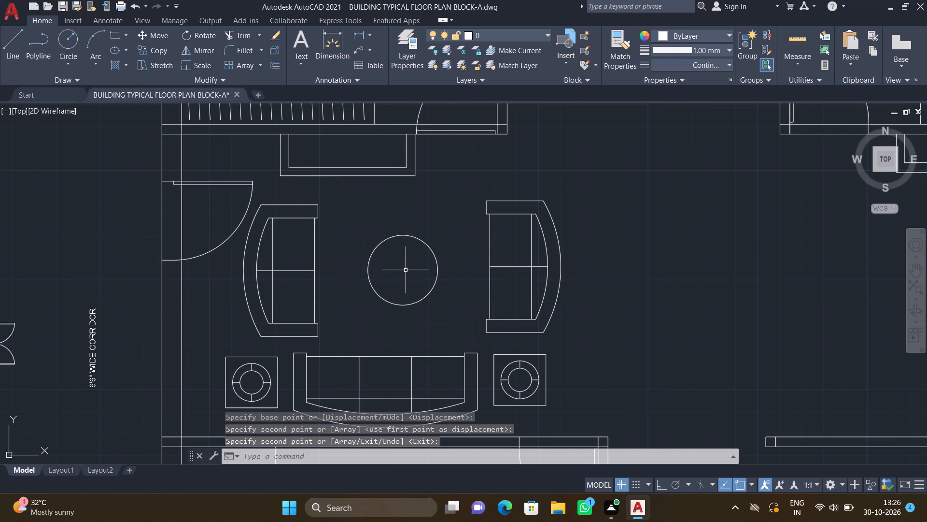
Copy the six-chair dining set by its table's upper edge midpoint into the second flat's hall, on the living side of the two-seater sofas.
scroll(435, 290, "down", 4)
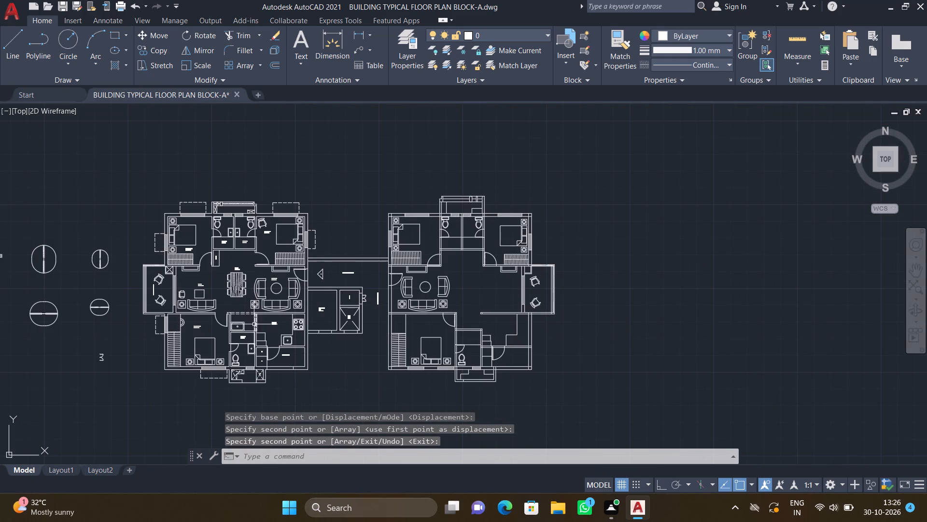
scroll(221, 297, "up", 2)
scroll(270, 309, "up", 2)
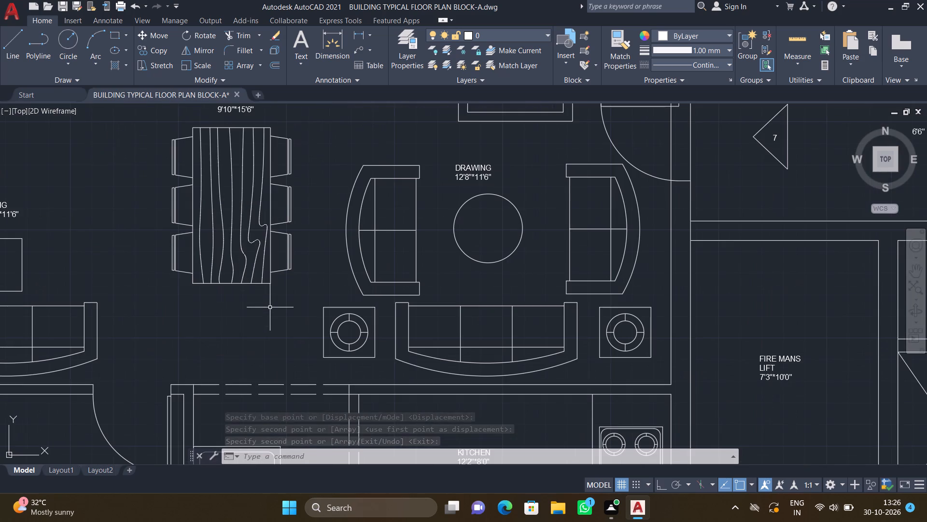
type("co")
key("Return")
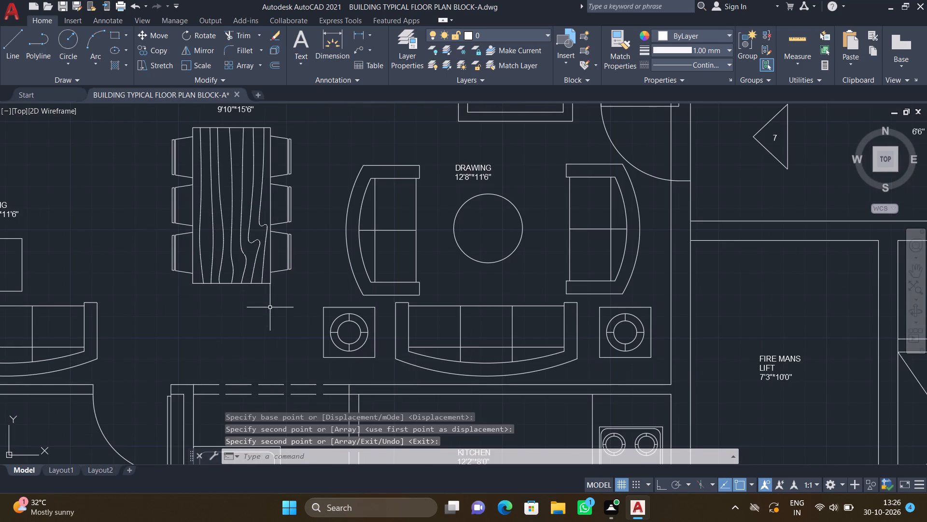
scroll(300, 294, "down", 1)
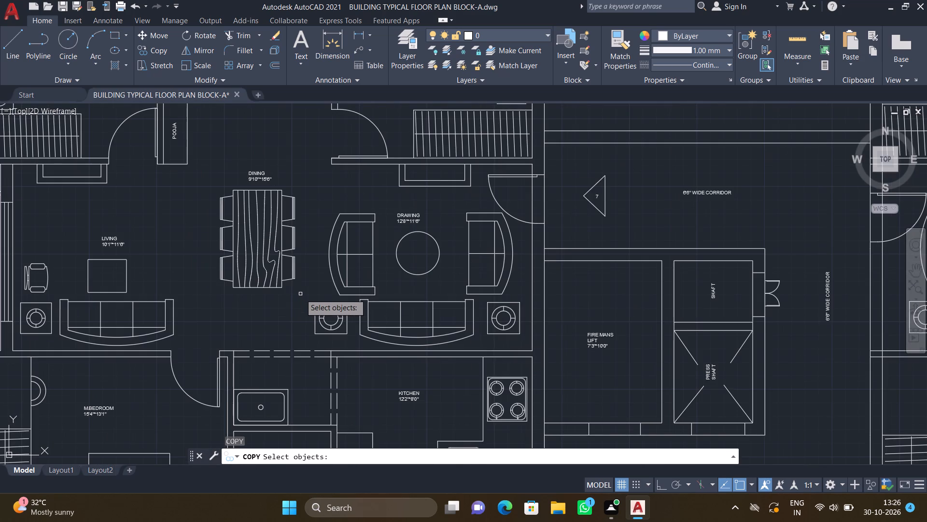
left_click(300, 298)
scroll(225, 197, "up", 2)
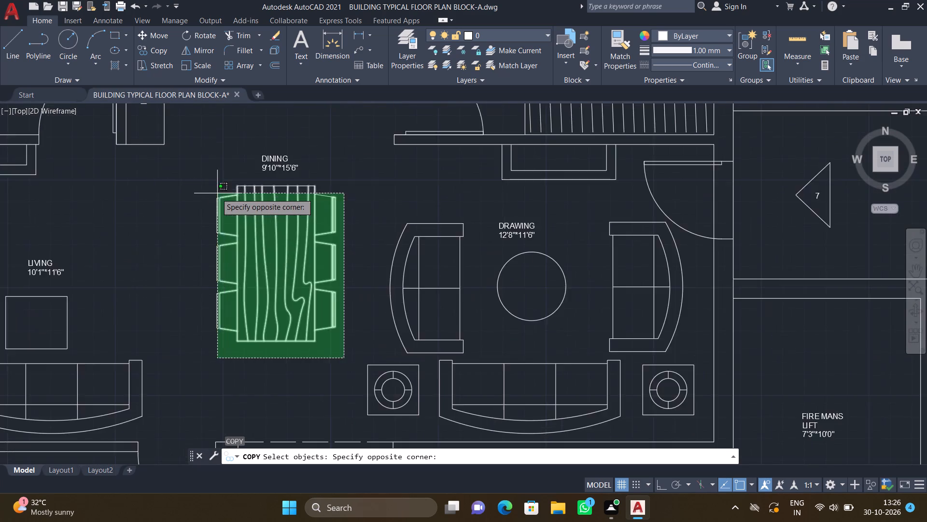
left_click(205, 172)
key("Return")
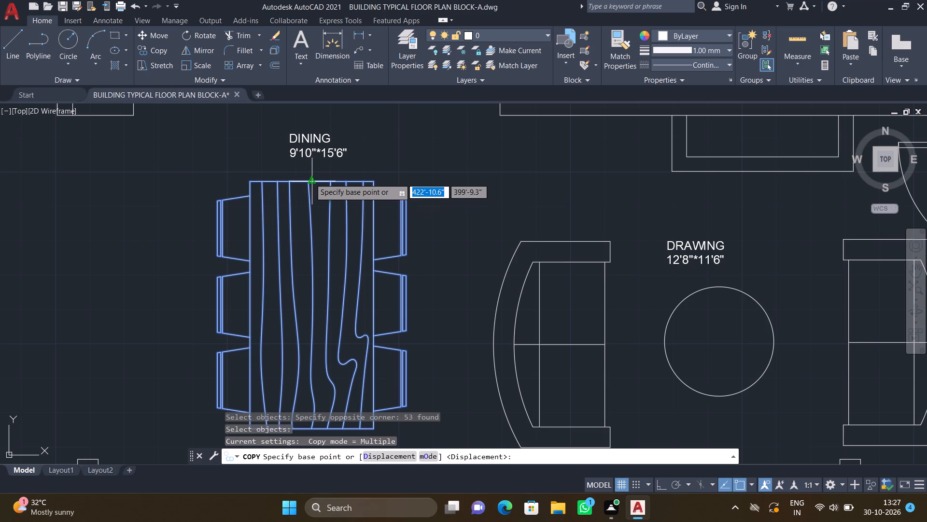
left_click(309, 178)
scroll(447, 220, "down", 3)
middle_click_drag(563, 258, 343, 297)
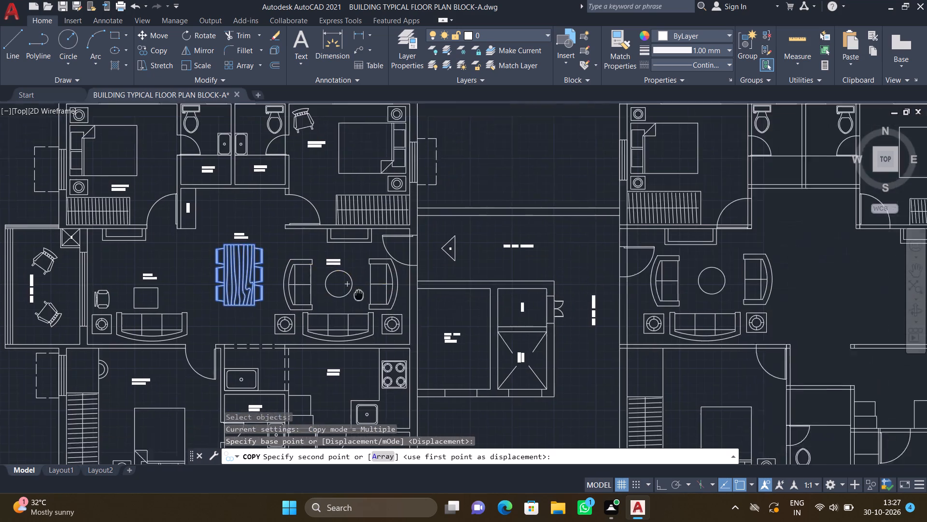
middle_click_drag(343, 297, 332, 303)
scroll(353, 295, "down", 1)
middle_click_drag(560, 313, 314, 294)
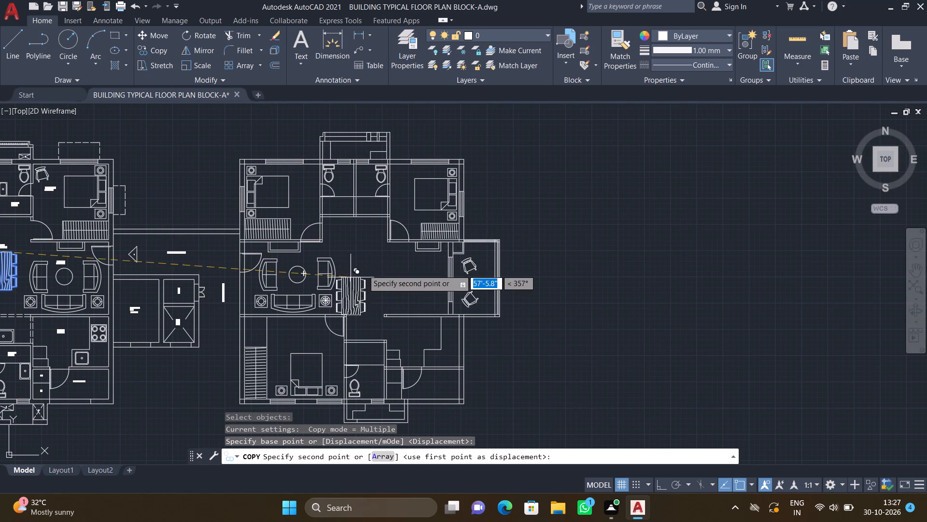
scroll(368, 264, "up", 1)
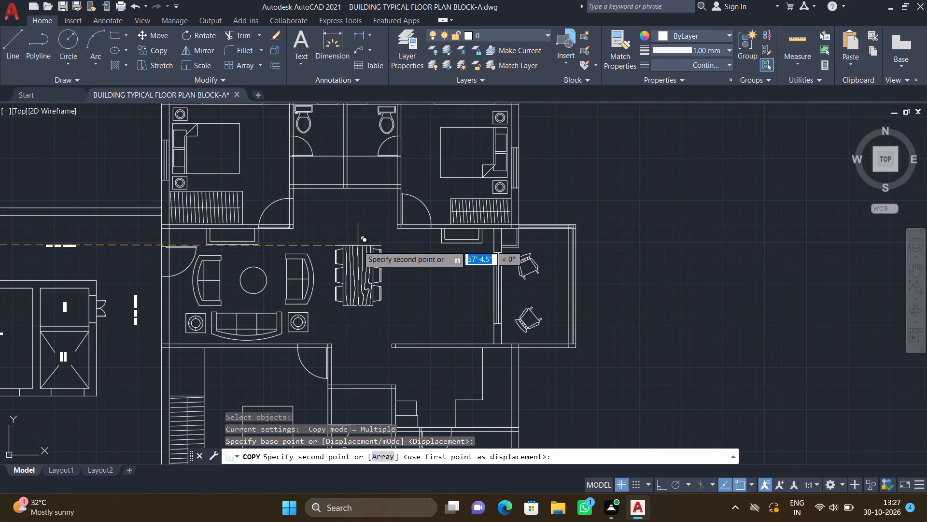
scroll(356, 243, "up", 2)
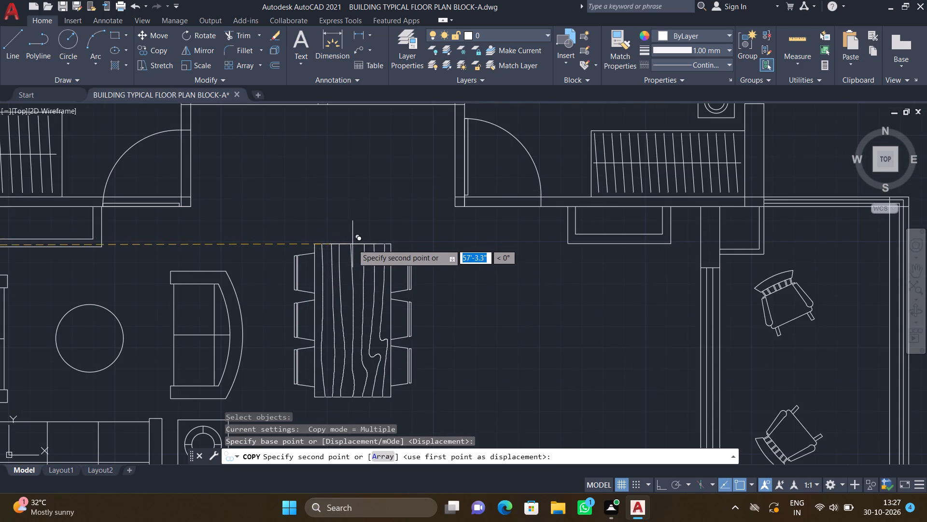
left_click(356, 246)
key("Return")
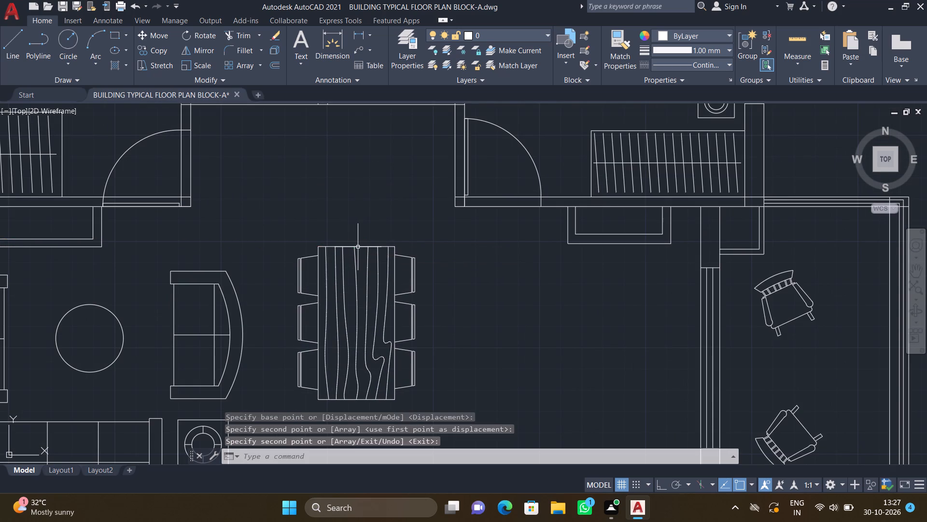
Copy the living room's three-seater sofa by its front edge midpoint into the second flat's living area, between the dining set and the balcony.
scroll(379, 255, "down", 4)
middle_click_drag(296, 352, 521, 331)
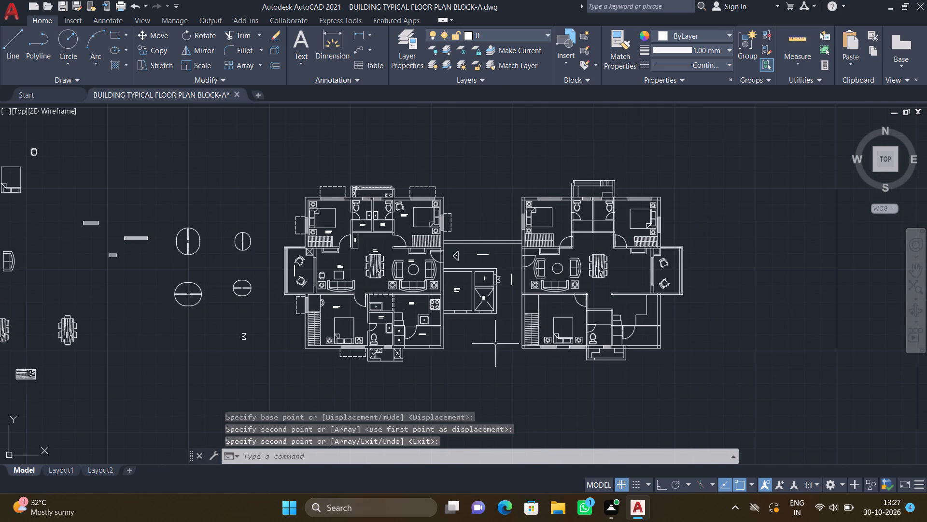
scroll(333, 287, "up", 2)
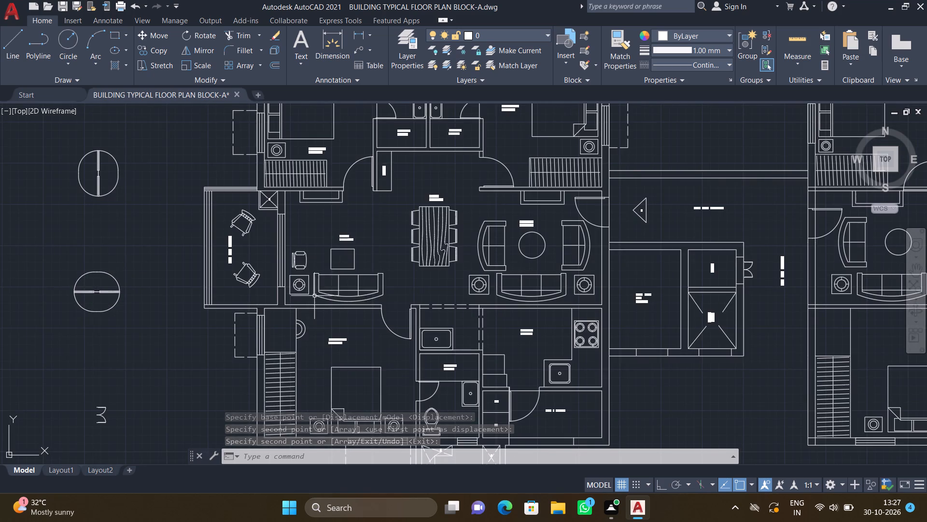
scroll(323, 293, "up", 1)
scroll(400, 296, "up", 1)
type("co")
key("Return")
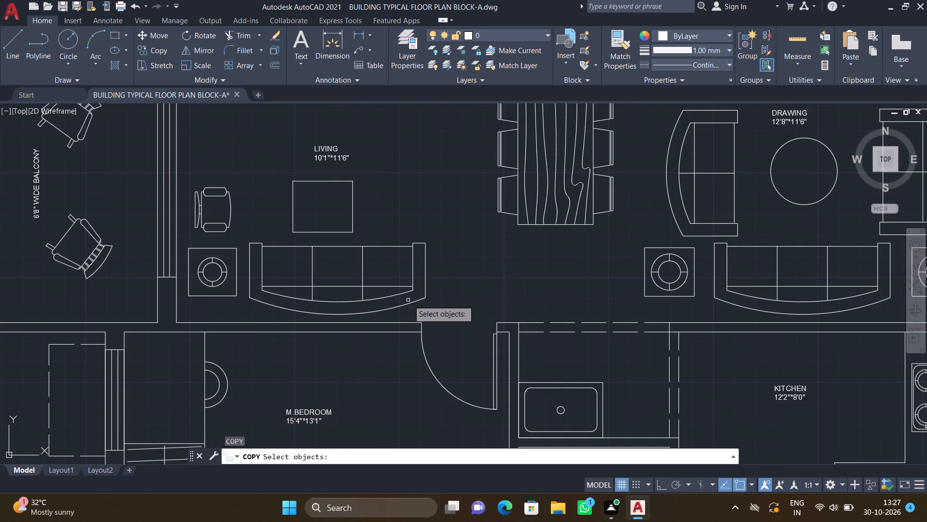
left_click(411, 303)
key("Return")
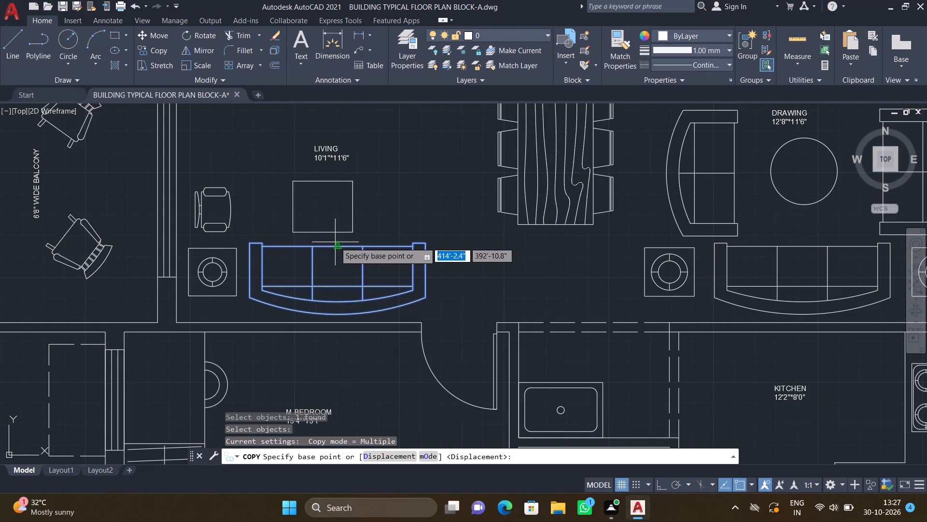
left_click_drag(337, 244, 343, 247)
scroll(440, 278, "down", 5)
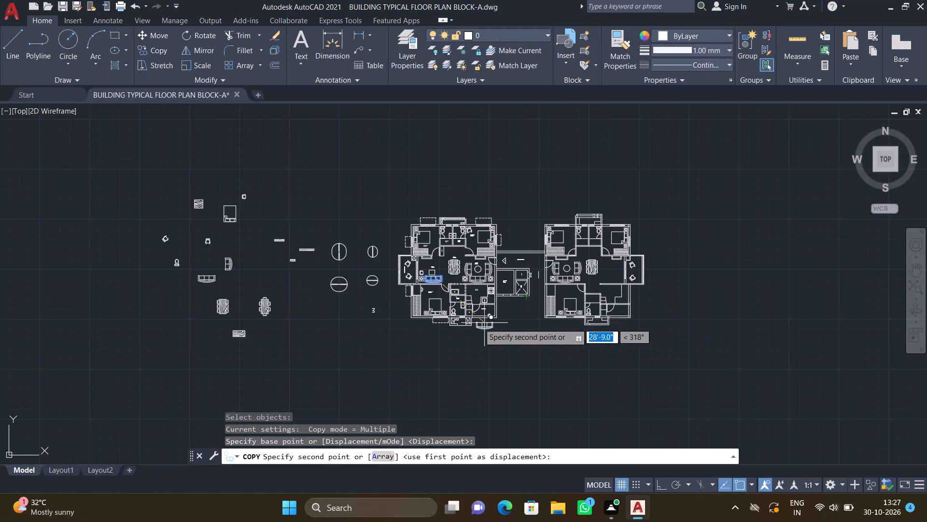
middle_click_drag(627, 282, 495, 288)
scroll(472, 277, "up", 4)
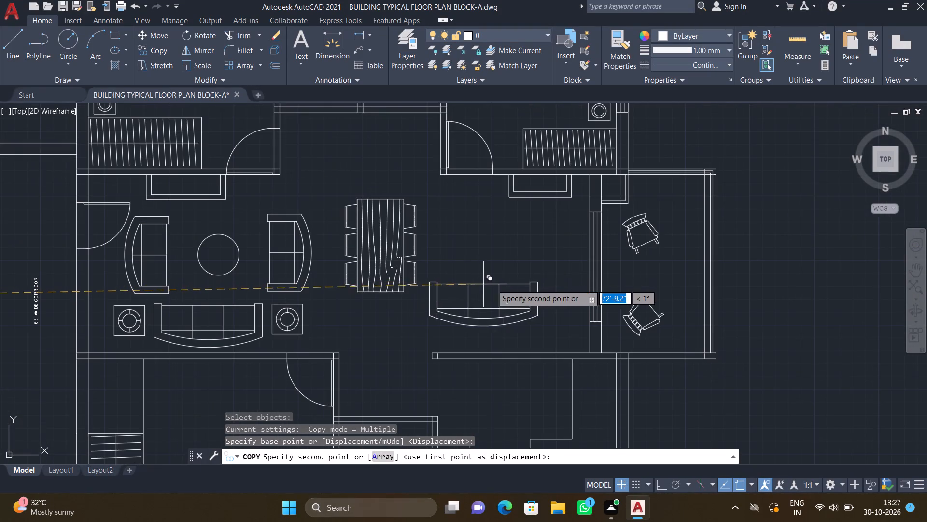
scroll(524, 290, "down", 1)
scroll(525, 290, "up", 2)
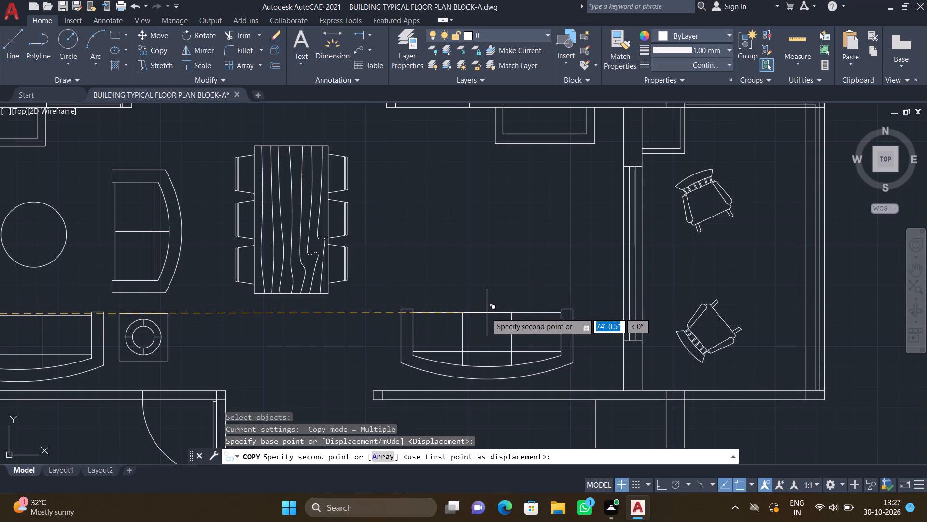
left_click(481, 313)
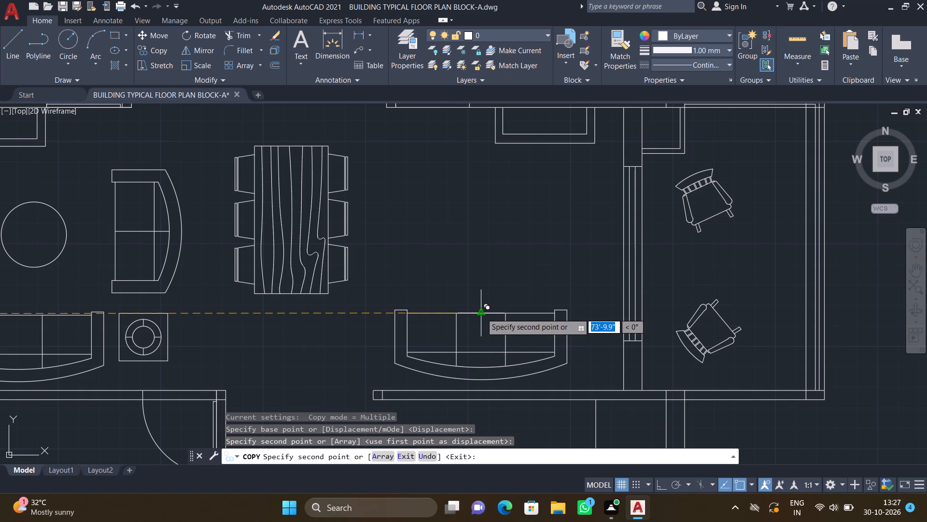
key("Return")
Copy the living room's side table with the round lamp by its upper edge midpoint between the second flat's living sofa and the balcony wall.
scroll(482, 317, "down", 4)
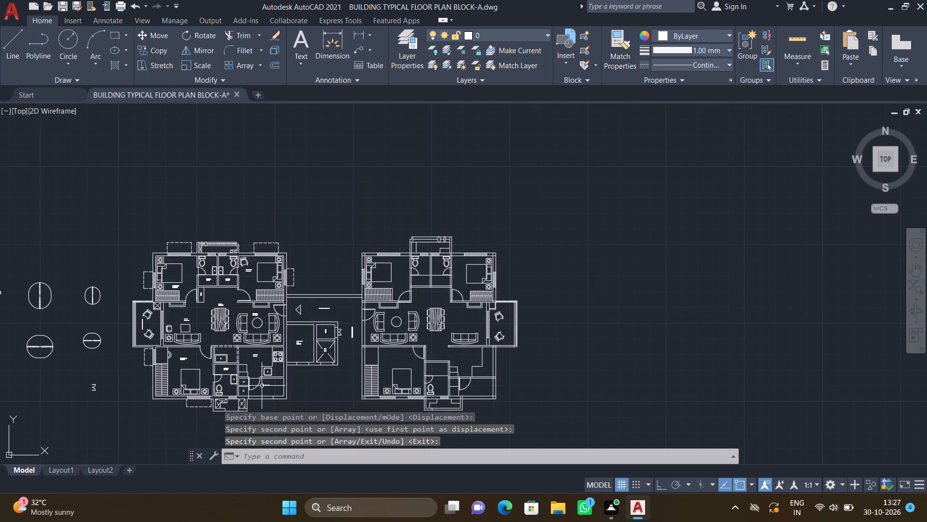
middle_click_drag(305, 370, 450, 328)
scroll(310, 300, "up", 5)
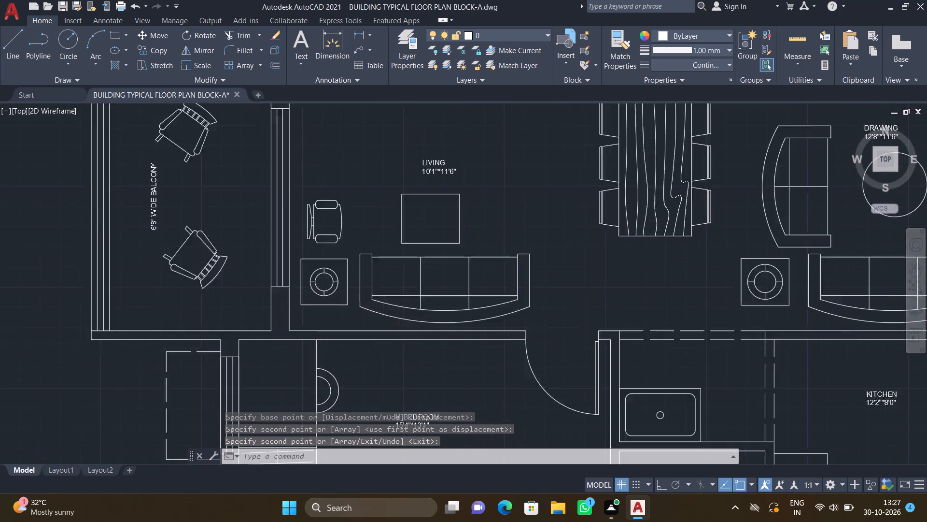
type("co")
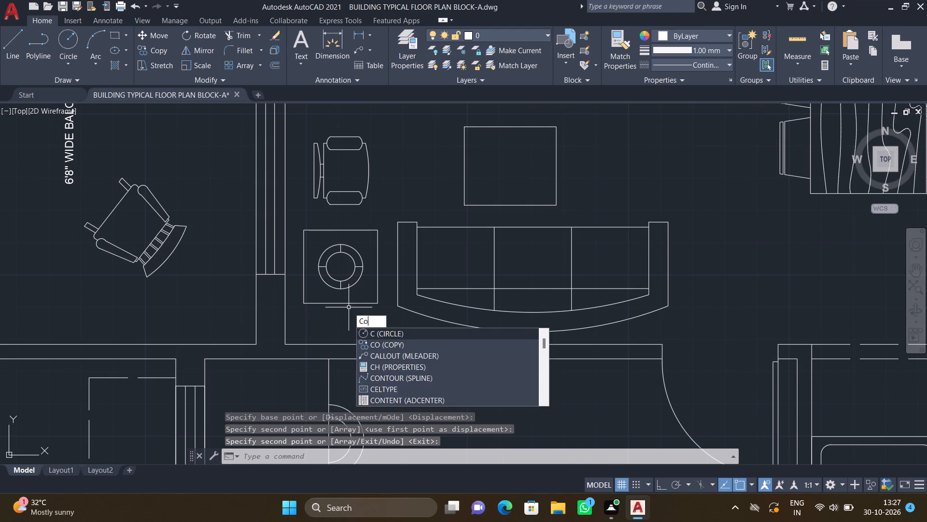
key("Return")
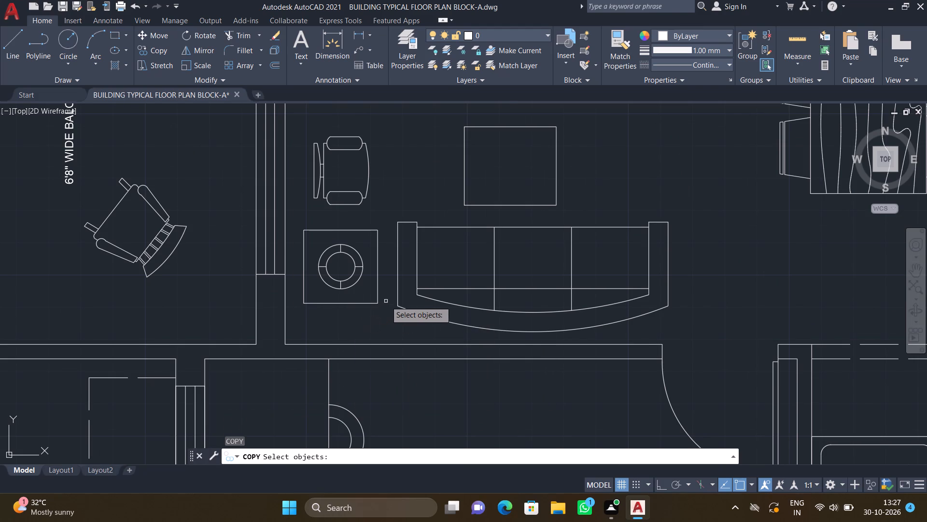
scroll(386, 301, "up", 1)
left_click(379, 323)
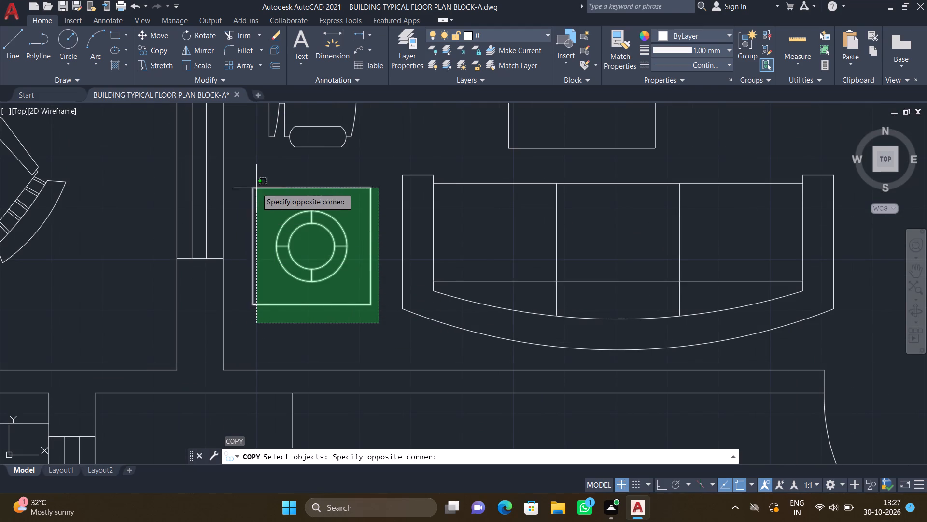
left_click(242, 178)
key("Return")
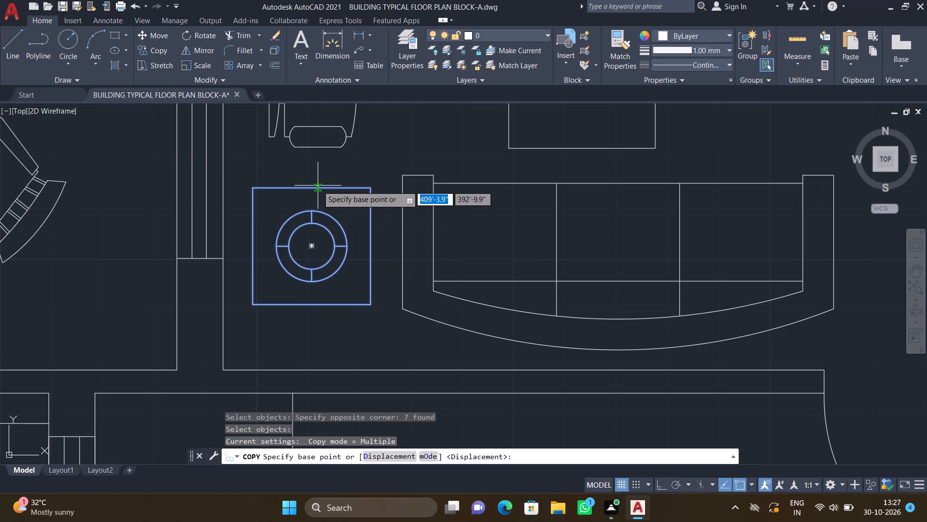
left_click_drag(313, 186, 323, 192)
scroll(486, 266, "down", 3)
middle_click_drag(767, 325, 569, 320)
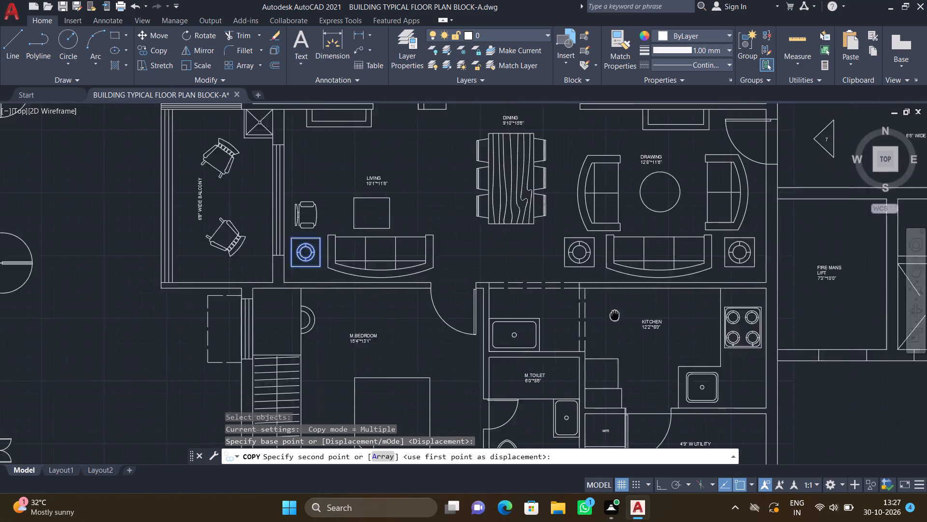
middle_click_drag(569, 320, 542, 323)
scroll(547, 323, "down", 4)
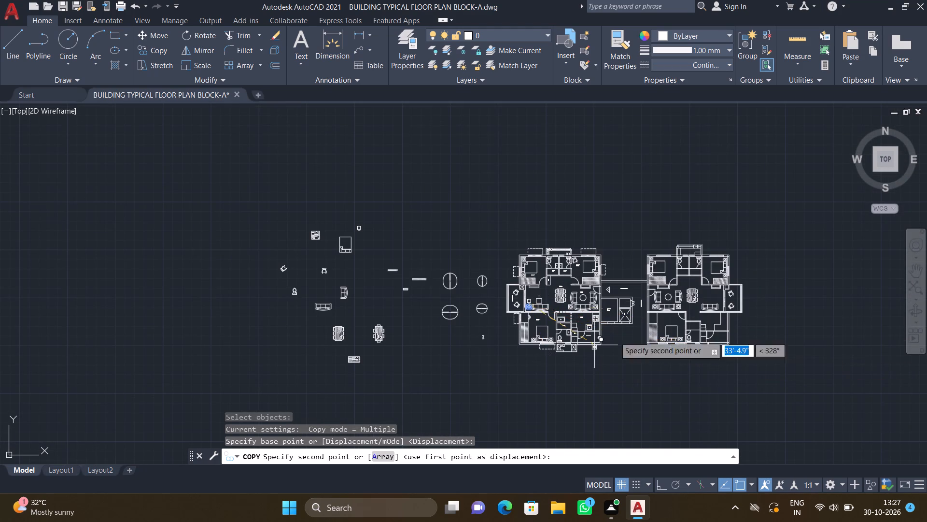
scroll(745, 299, "up", 3)
scroll(650, 333, "up", 2)
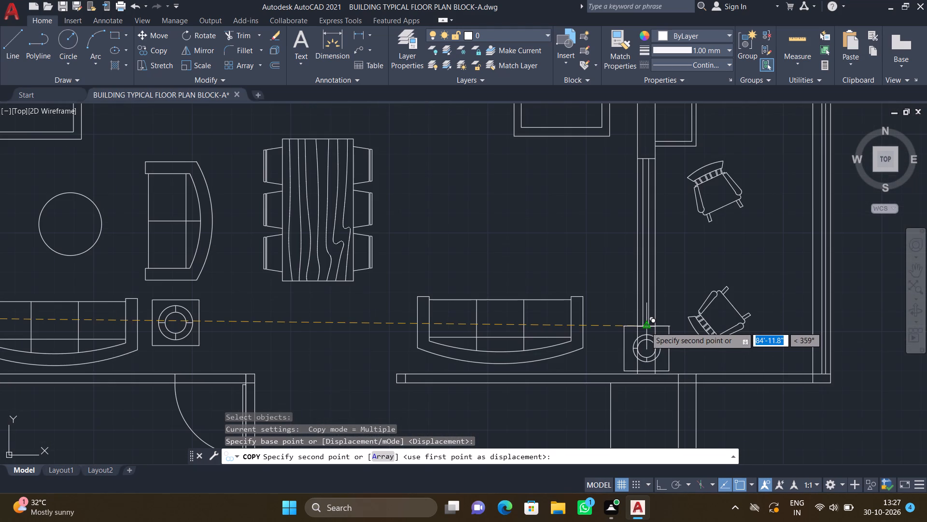
scroll(631, 309, "up", 2)
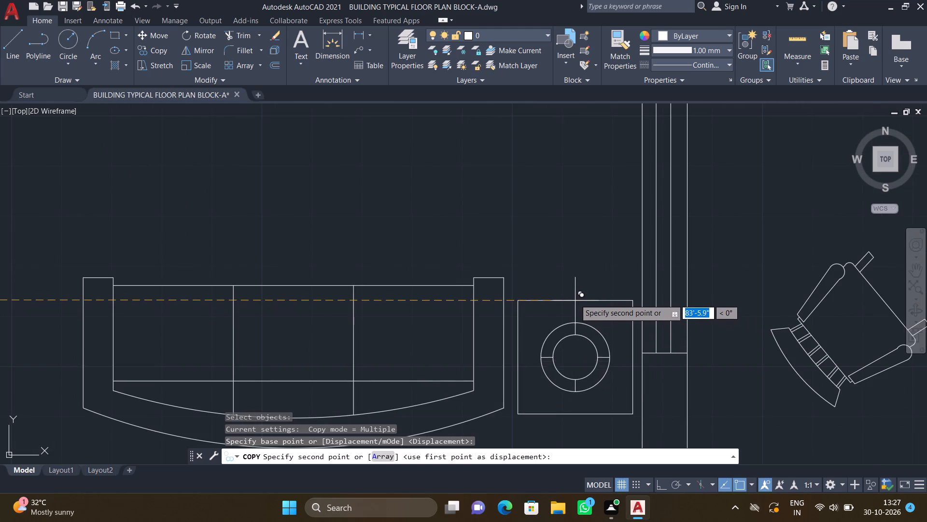
scroll(575, 298, "up", 1)
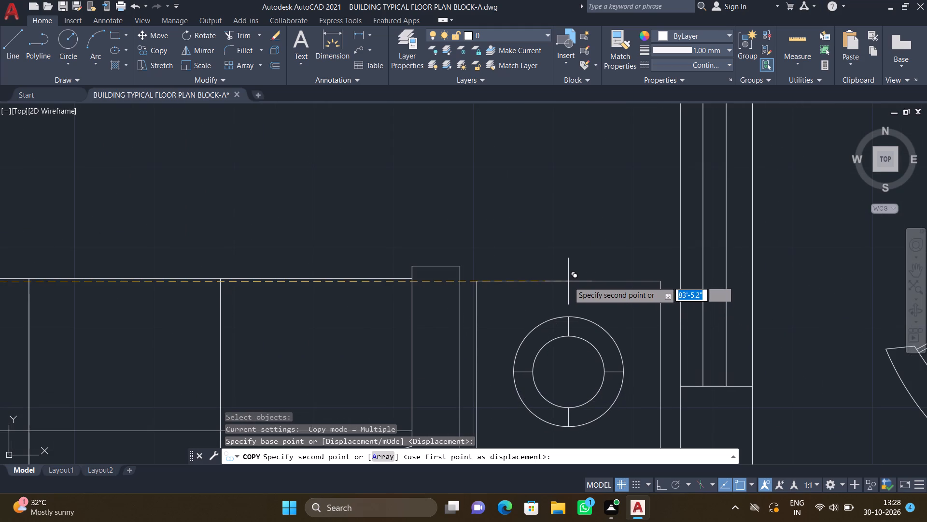
double_click(568, 281)
key("Return")
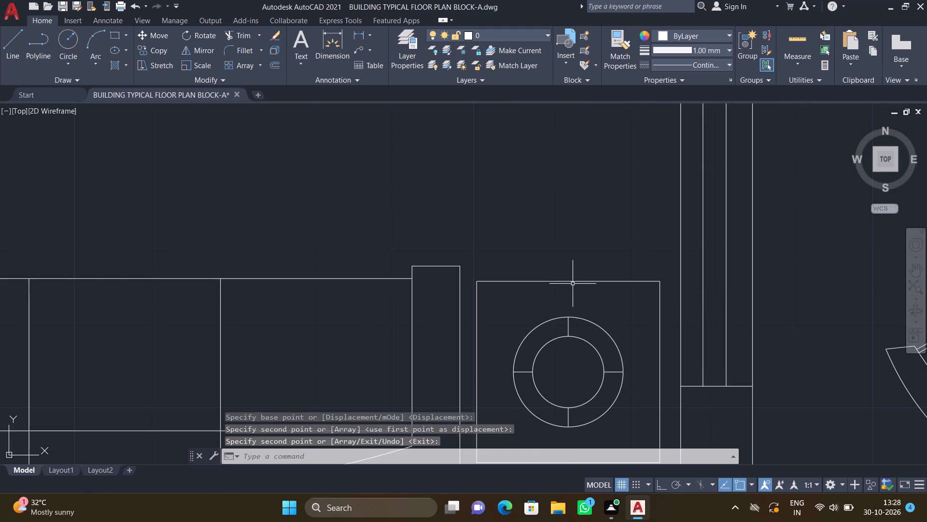
Rotate the loose armchair above the double bed in the furniture set by 180° about its backrest, with Ortho on.
scroll(569, 295, "down", 3)
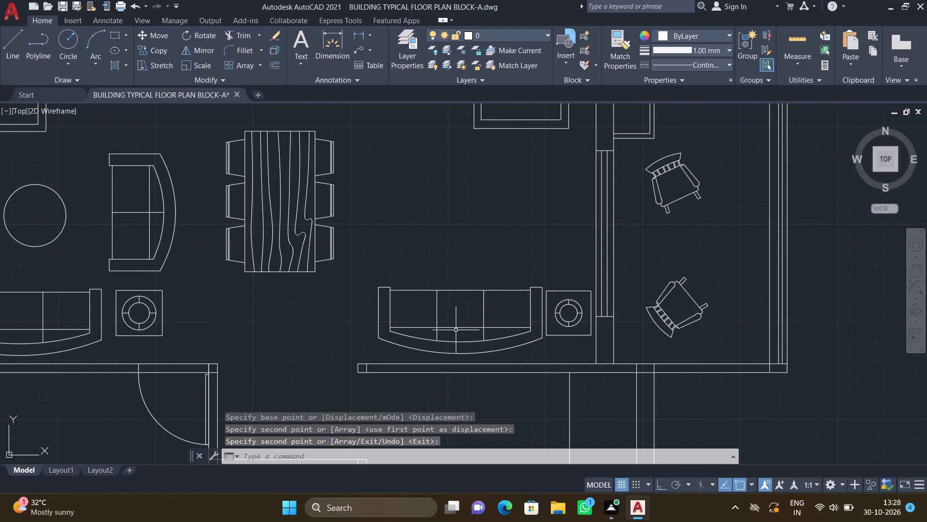
scroll(454, 327, "down", 2)
middle_click_drag(307, 333, 507, 275)
scroll(507, 275, "down", 4)
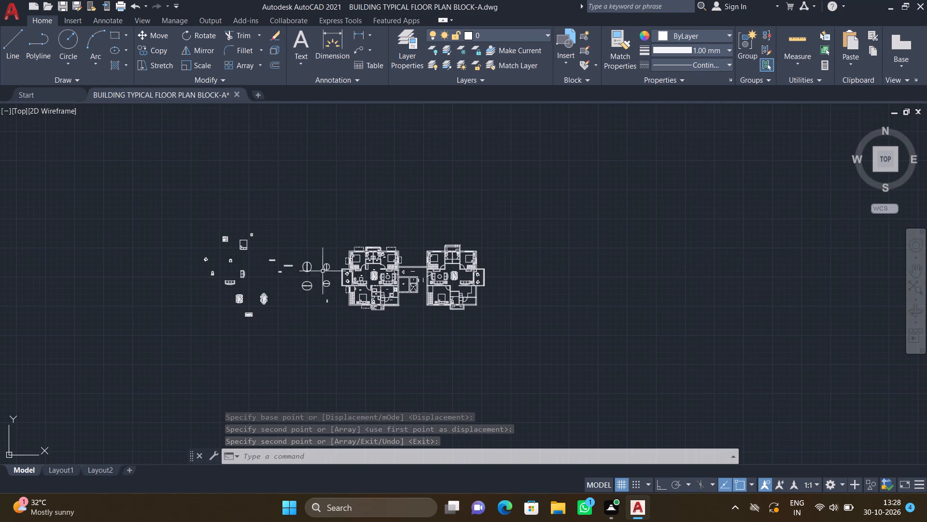
scroll(187, 262, "up", 3)
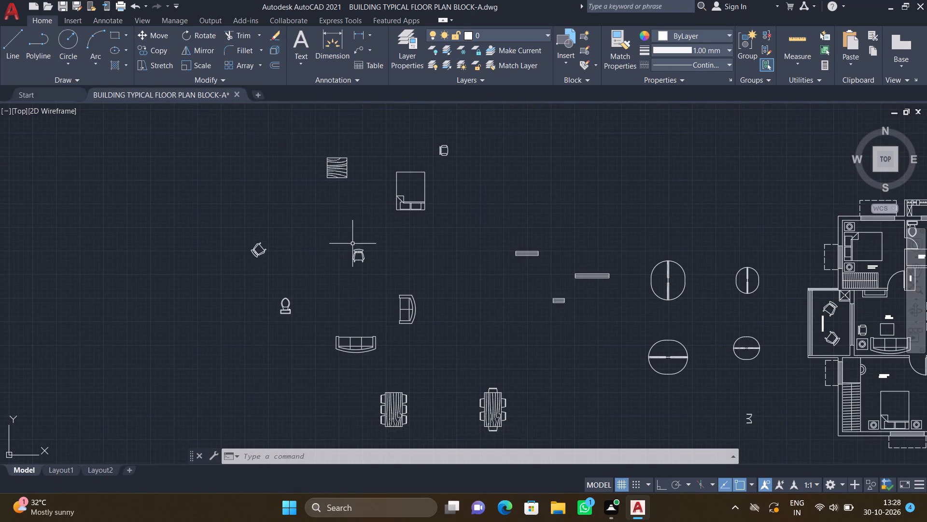
scroll(466, 152, "up", 2)
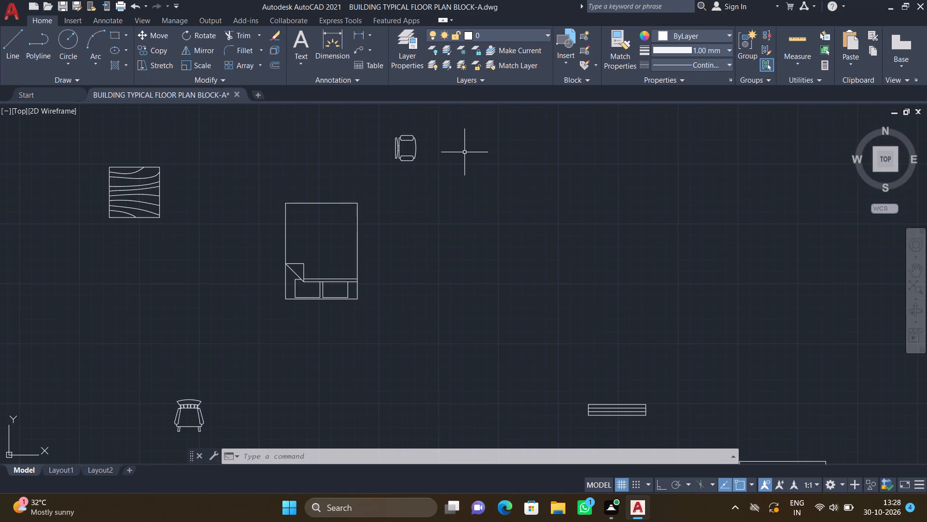
key("F8")
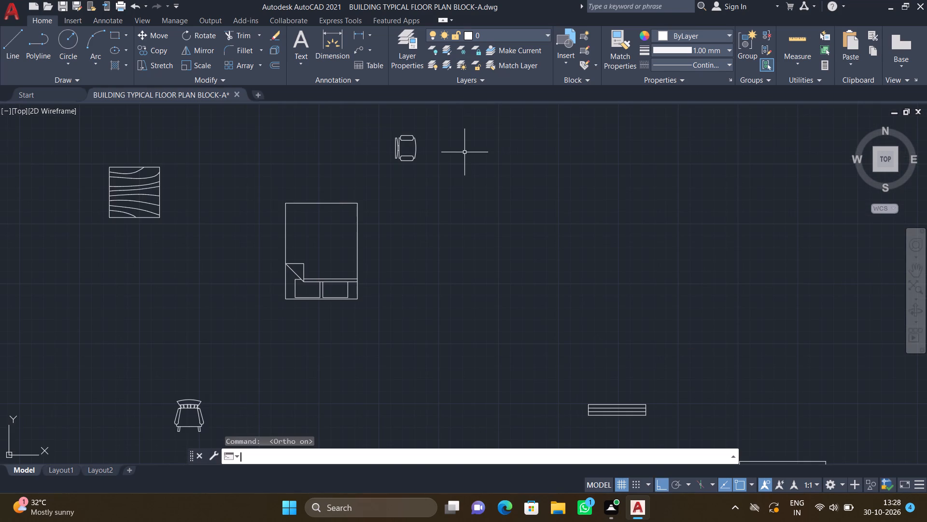
type("ro")
key("Return")
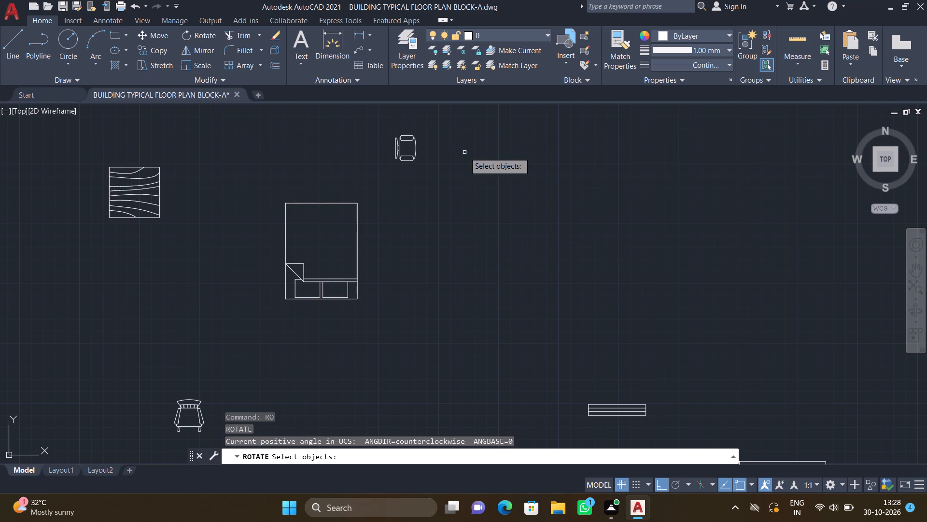
left_click(415, 150)
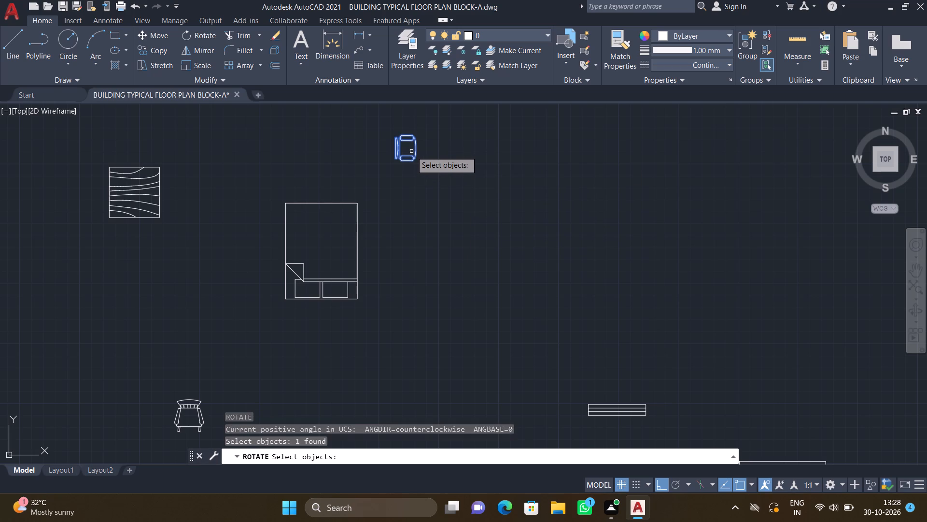
key("Return")
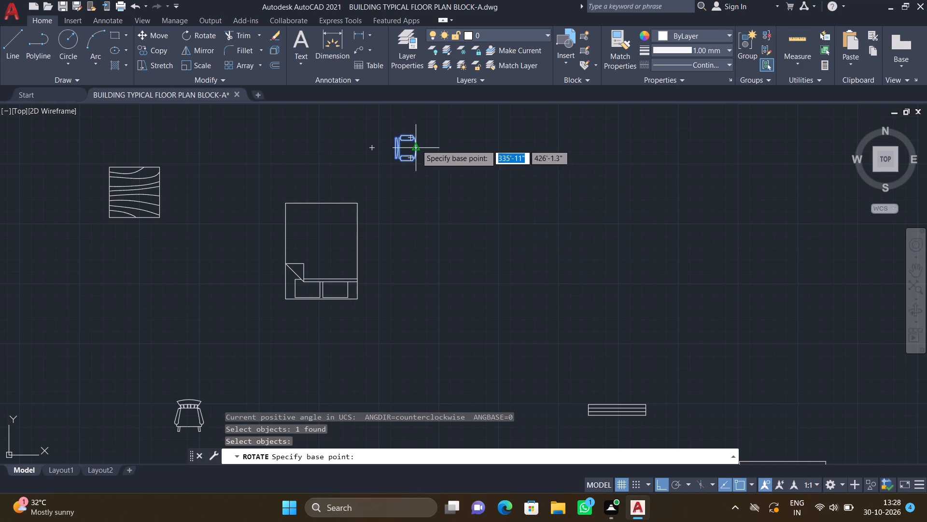
scroll(398, 154, "up", 3)
left_click(377, 134)
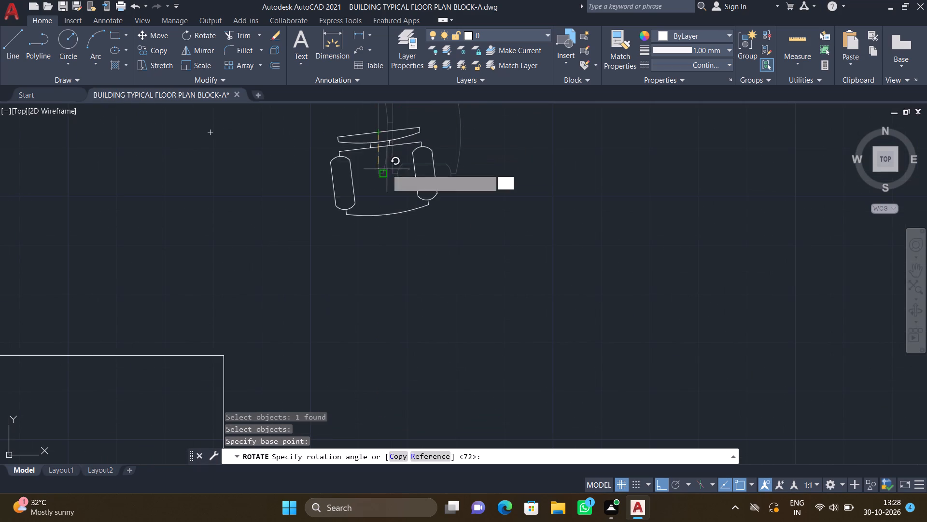
left_click(273, 194)
scroll(283, 195, "down", 2)
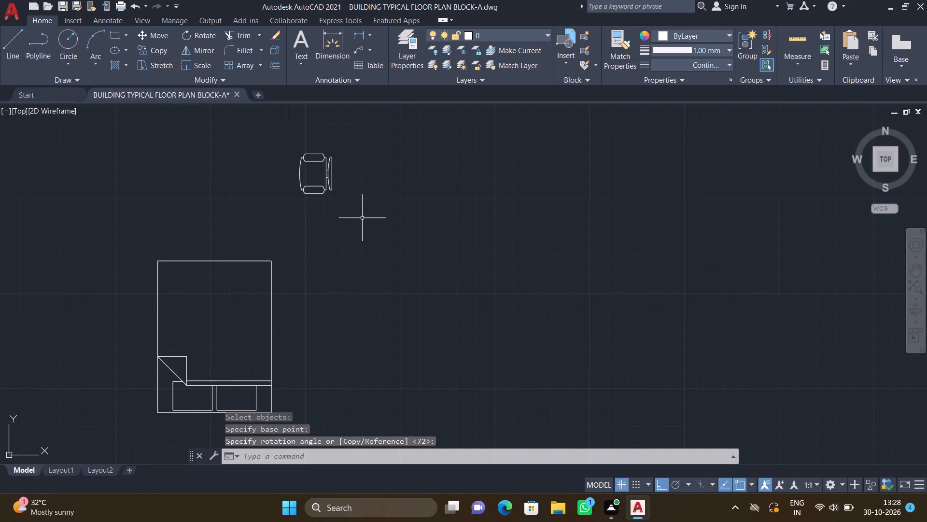
Copy the rotated armchair by its backrest midpoint into the second flat's living area, beside the balcony wall above the round-lamp side table.
scroll(361, 218, "down", 1)
type("co")
key("Return")
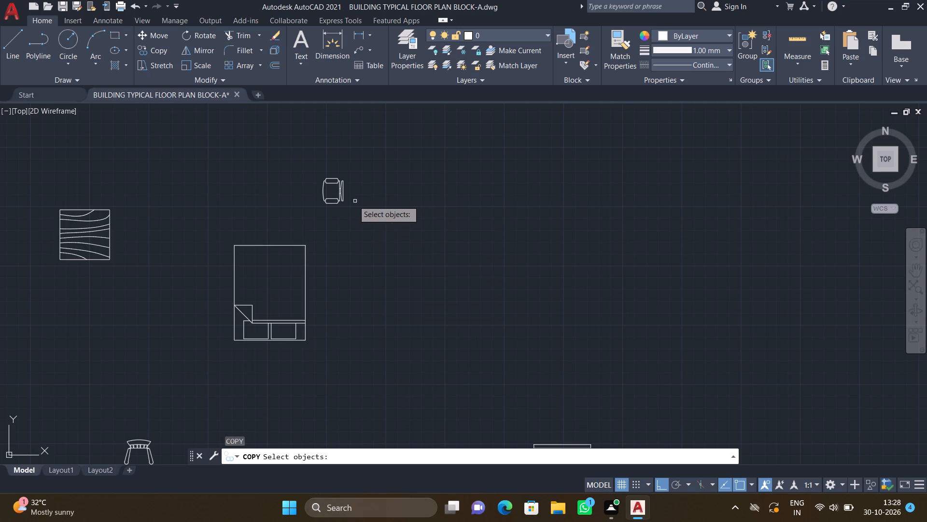
left_click(343, 197)
key("Return")
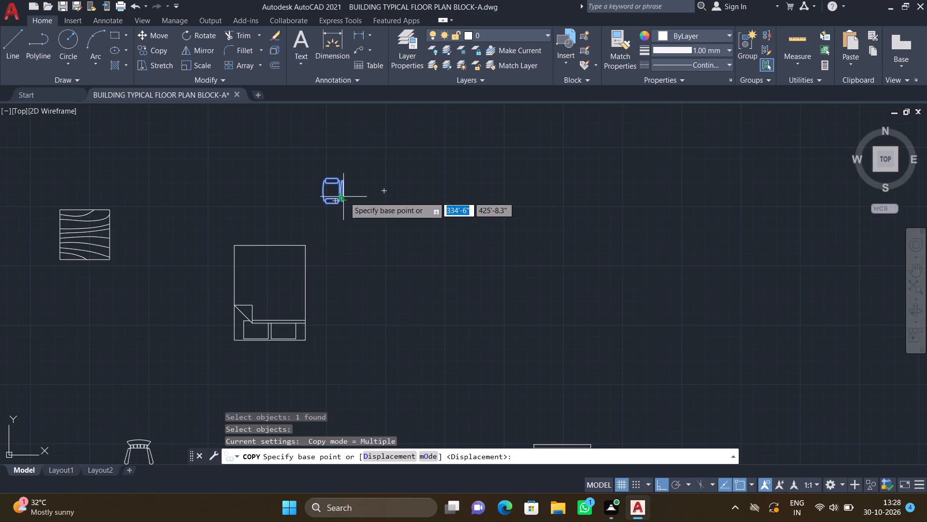
scroll(347, 191, "up", 2)
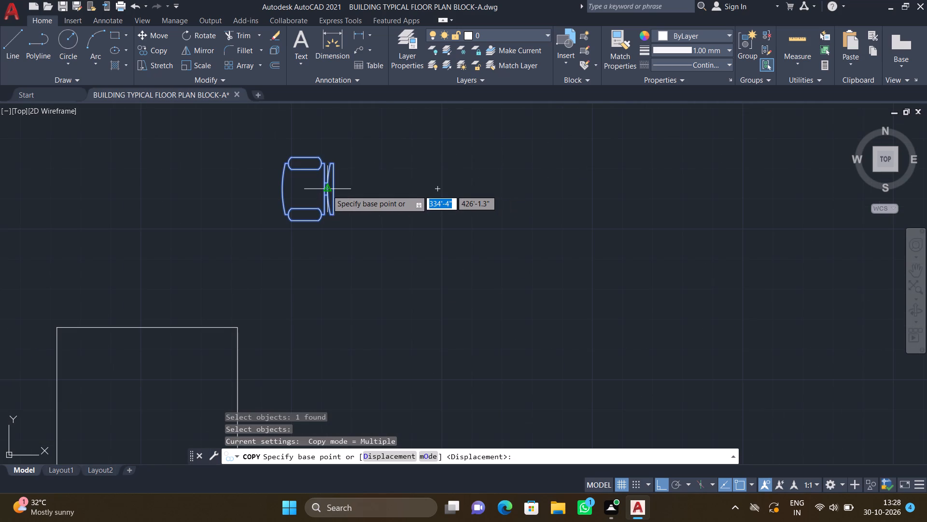
left_click(335, 191)
scroll(533, 229, "down", 3)
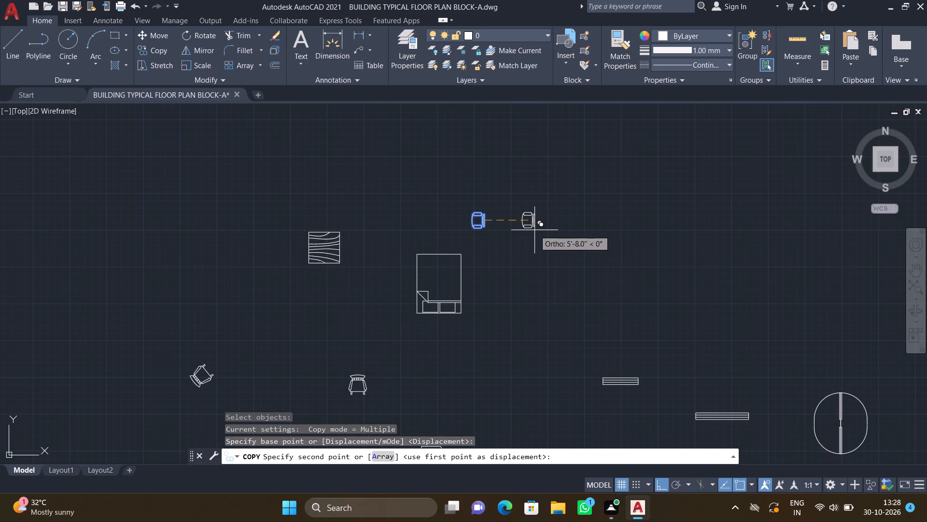
key("F8")
scroll(534, 231, "down", 2)
middle_click_drag(603, 285, 601, 286)
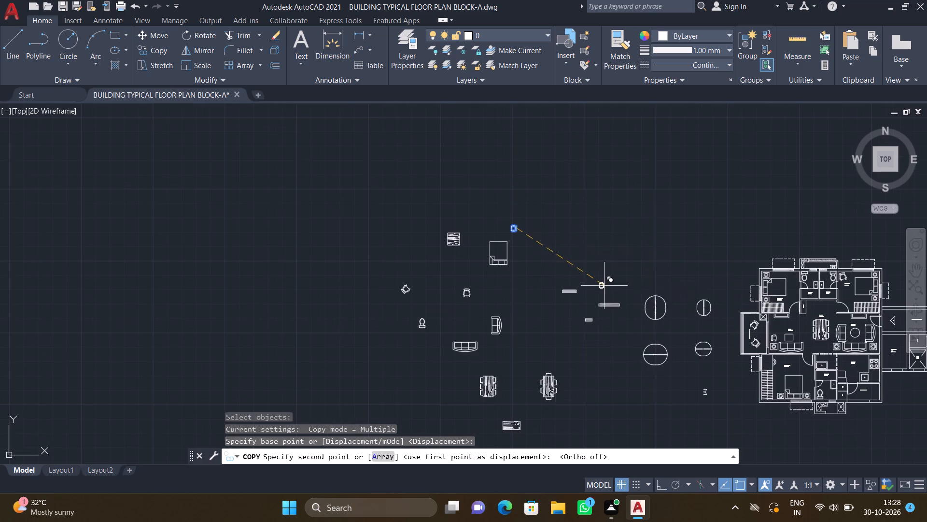
middle_click_drag(601, 286, 484, 280)
scroll(602, 298, "down", 1)
middle_click_drag(664, 352, 427, 282)
scroll(548, 260, "up", 3)
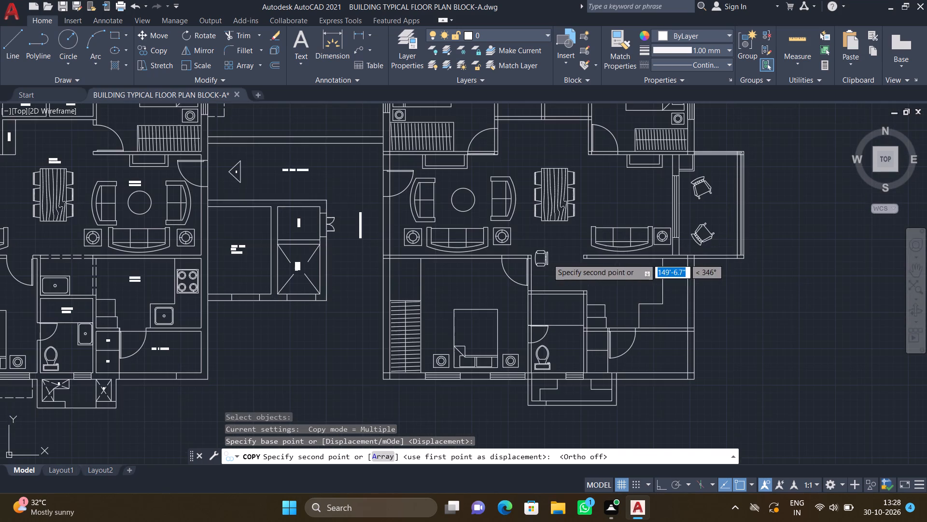
scroll(664, 215, "up", 2)
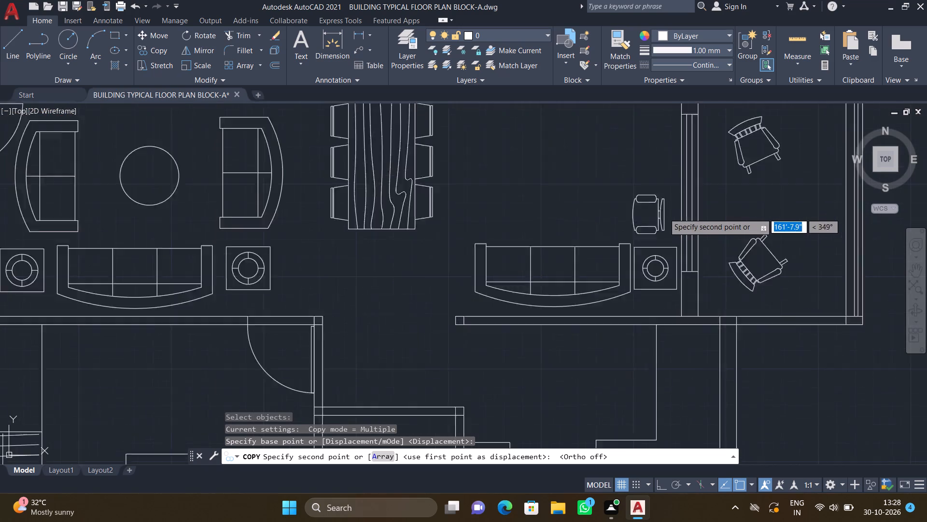
scroll(664, 212, "up", 1)
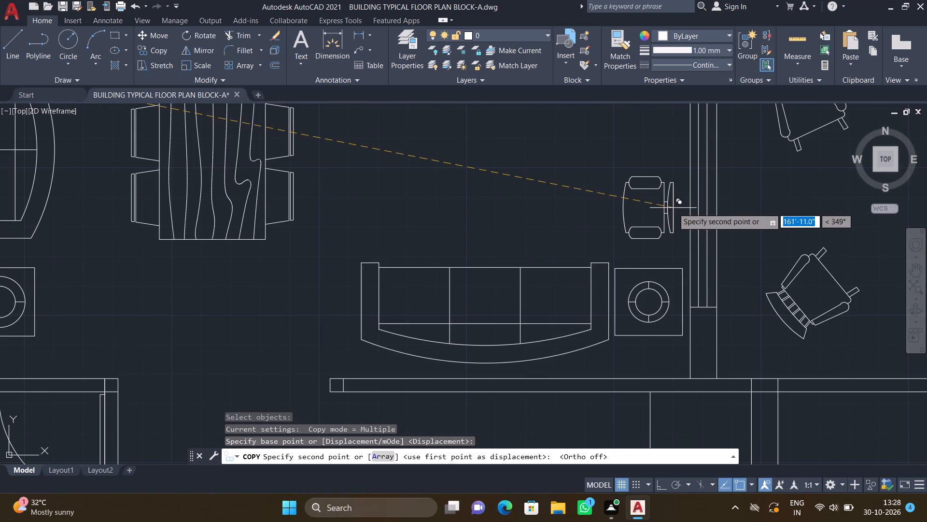
left_click(670, 208)
key("Return")
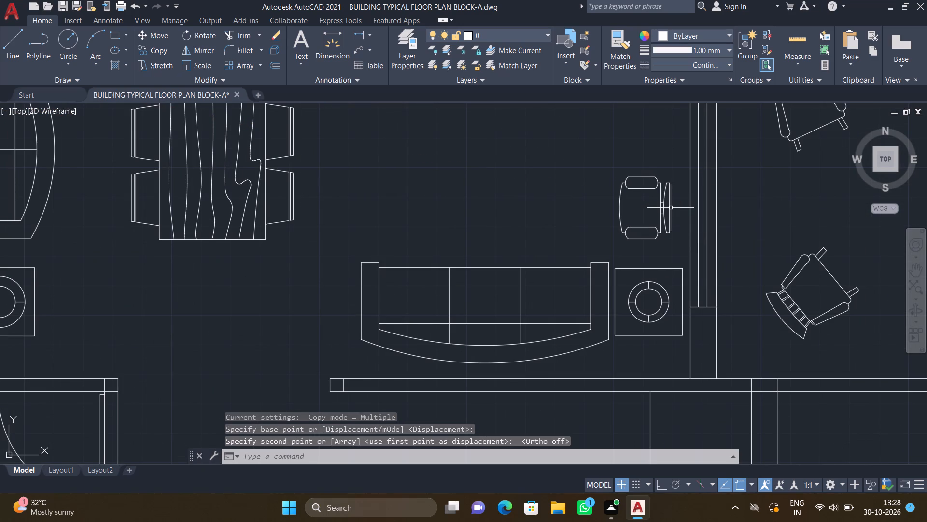
Draw a rectangular centre table about 2'-4.9" by 1'-6.4" in front of the second flat's living room three-seater sofa.
scroll(668, 210, "down", 1)
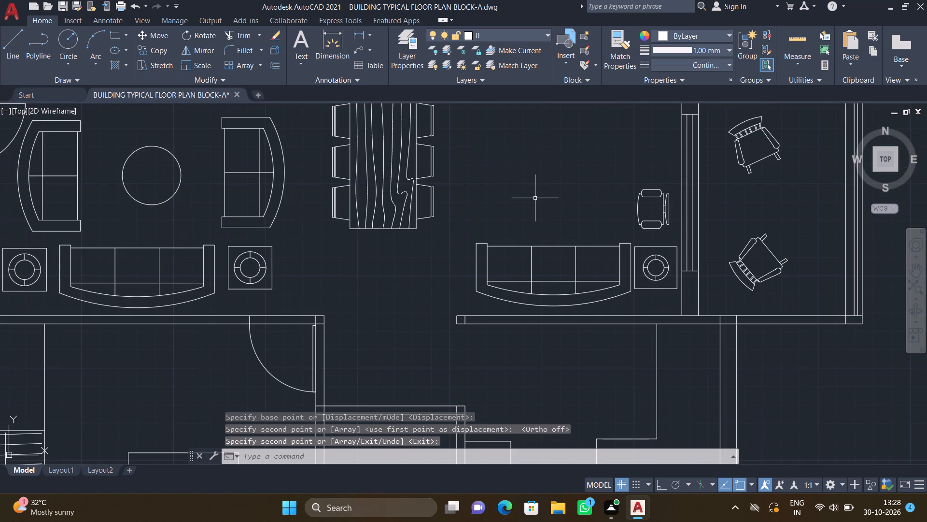
type("rec")
key("Return")
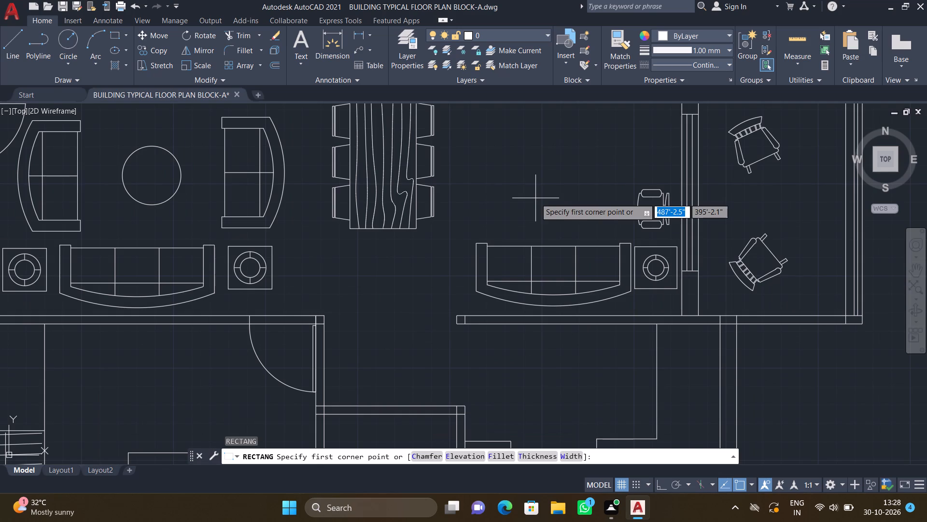
scroll(534, 222, "up", 1)
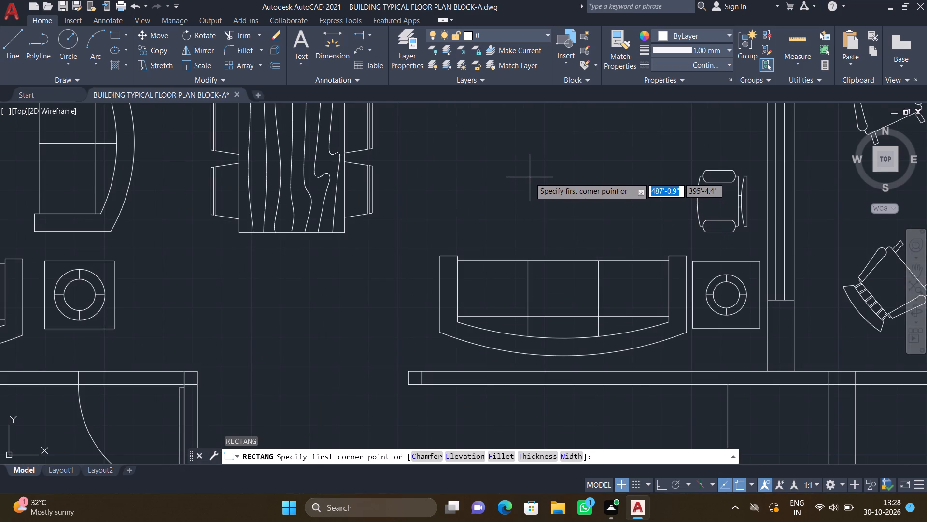
left_click(530, 177)
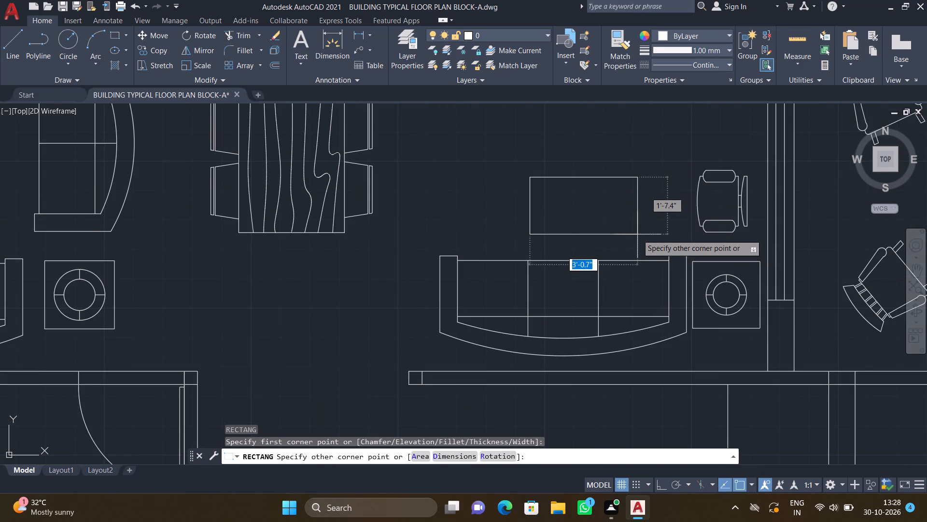
scroll(636, 233, "up", 1)
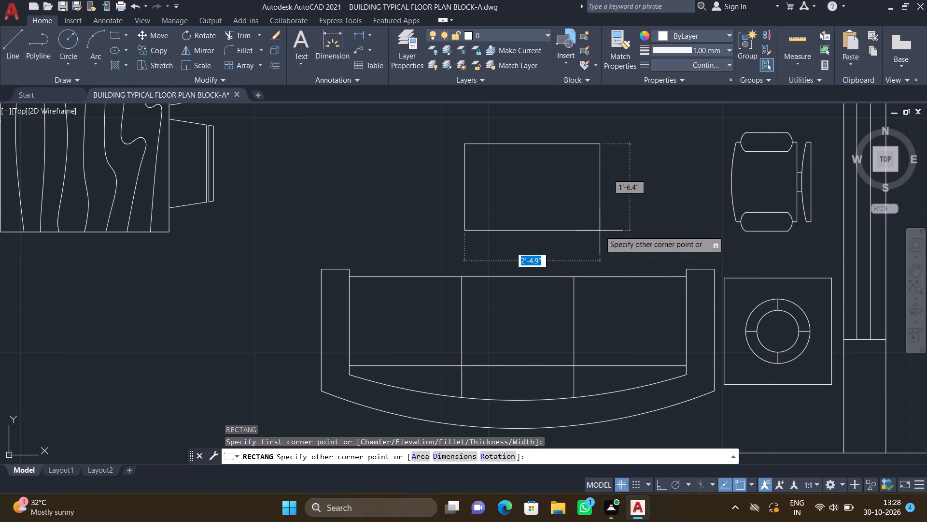
left_click(599, 231)
Copy the first flat's kitchen sink by its drain centre onto the second flat's kitchen counter, beside the utility wall.
scroll(486, 226, "down", 3)
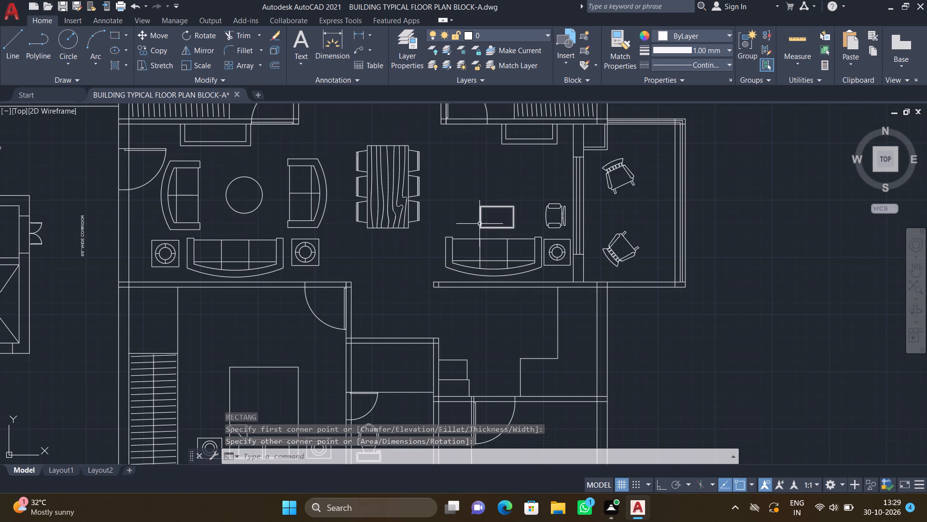
scroll(468, 253, "down", 2)
middle_click_drag(399, 300, 503, 215)
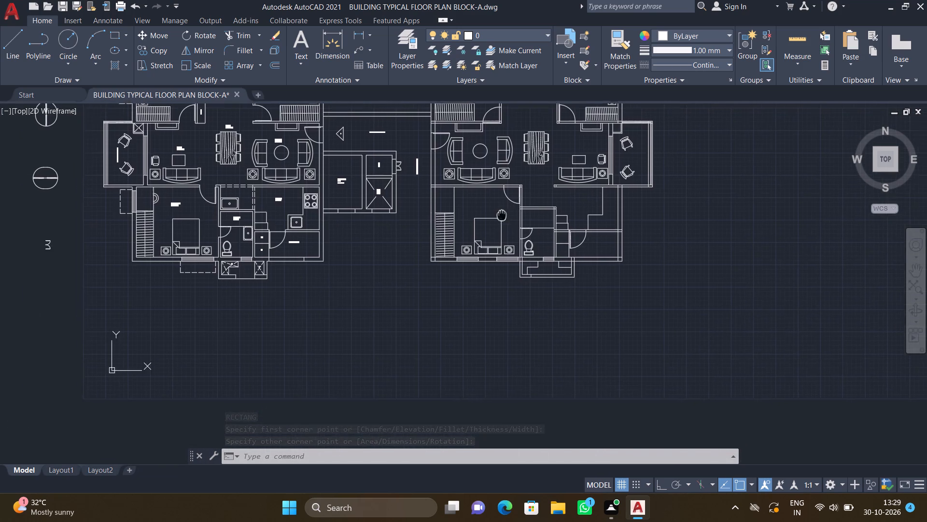
middle_click_drag(503, 215, 506, 219)
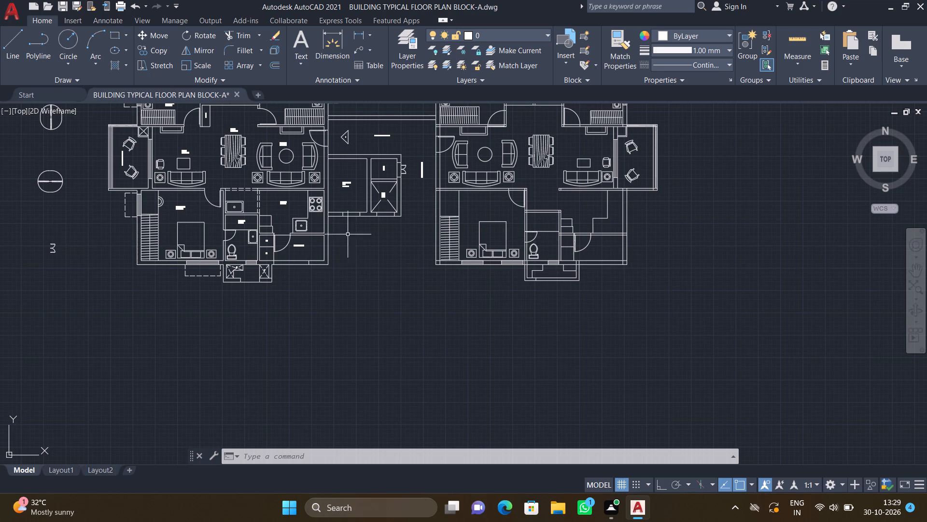
scroll(318, 229, "up", 3)
type("co")
key("Return")
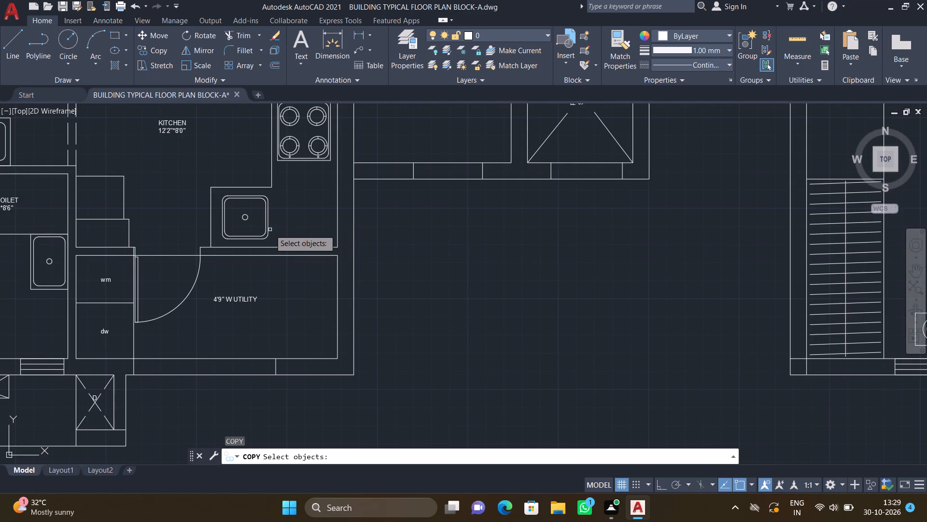
scroll(270, 229, "up", 1)
left_click(266, 246)
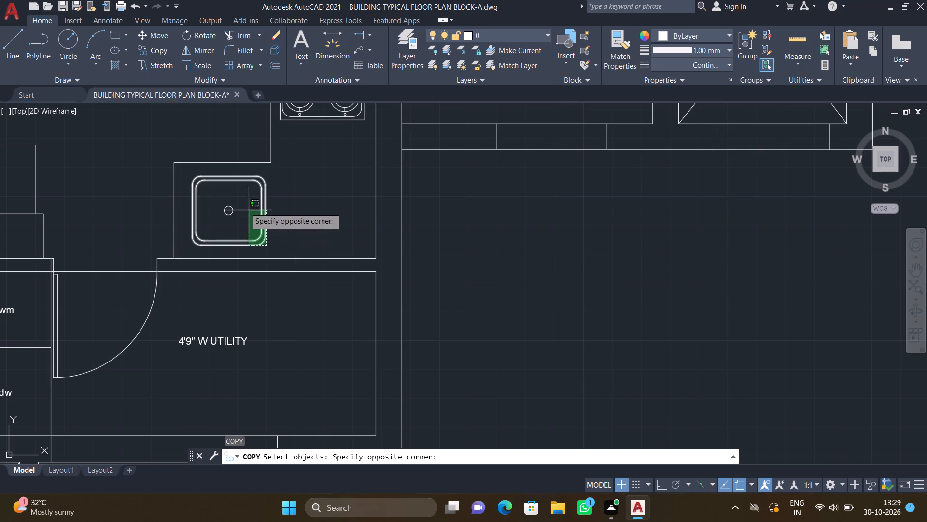
scroll(197, 179, "up", 2)
left_click(167, 164)
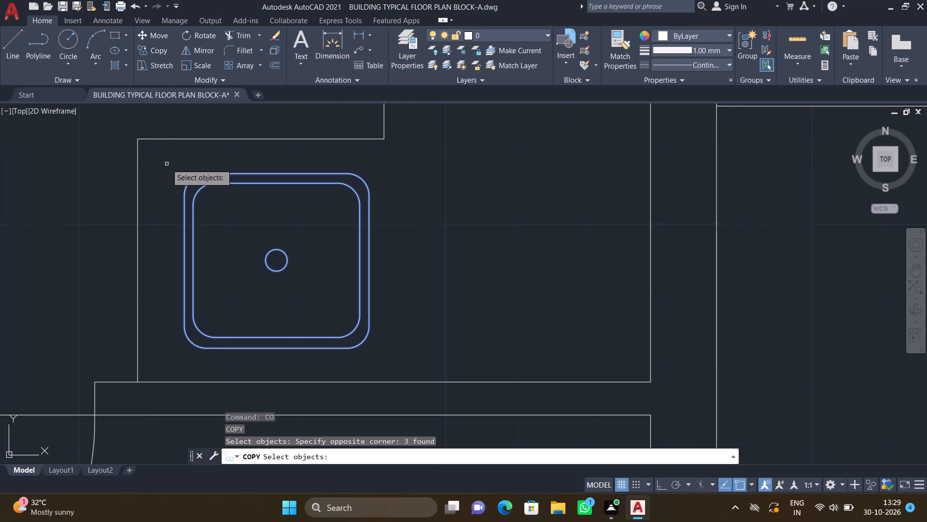
key("Return")
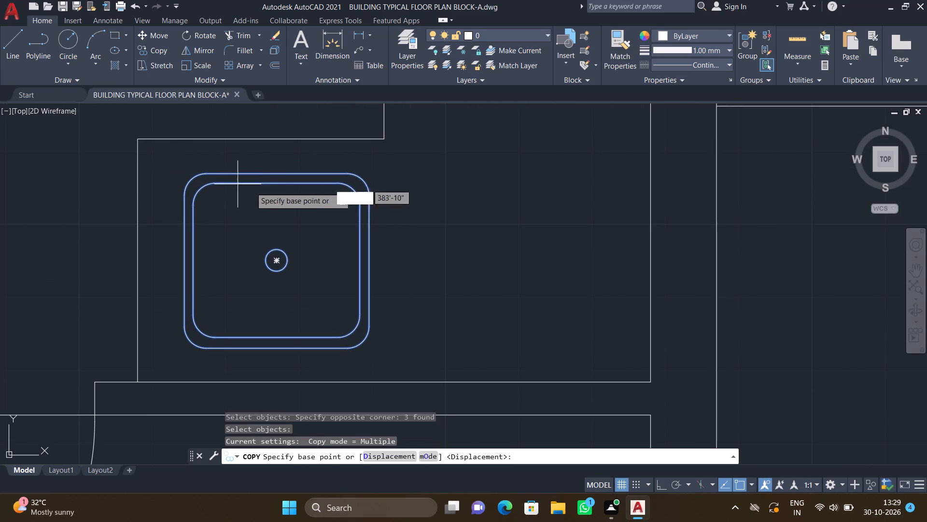
left_click(275, 261)
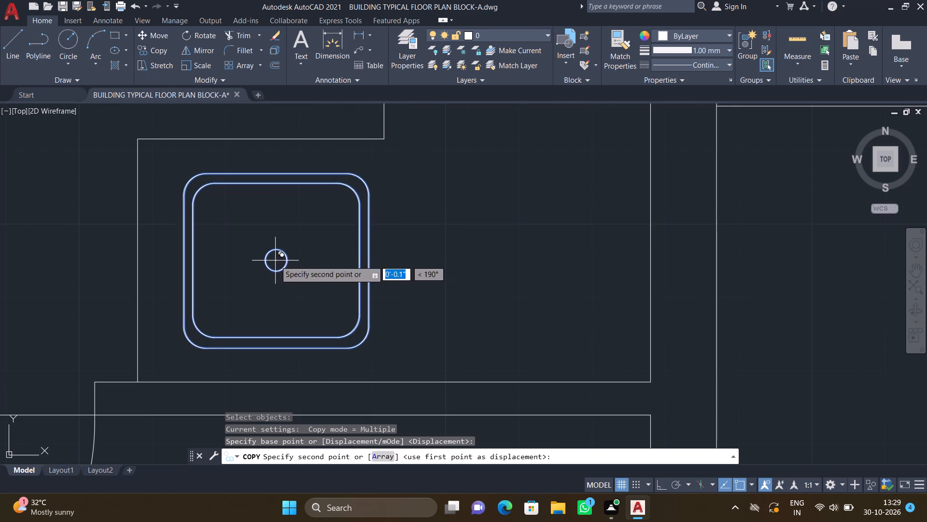
scroll(465, 300, "down", 4)
middle_click_drag(546, 356, 348, 262)
scroll(353, 266, "down", 2)
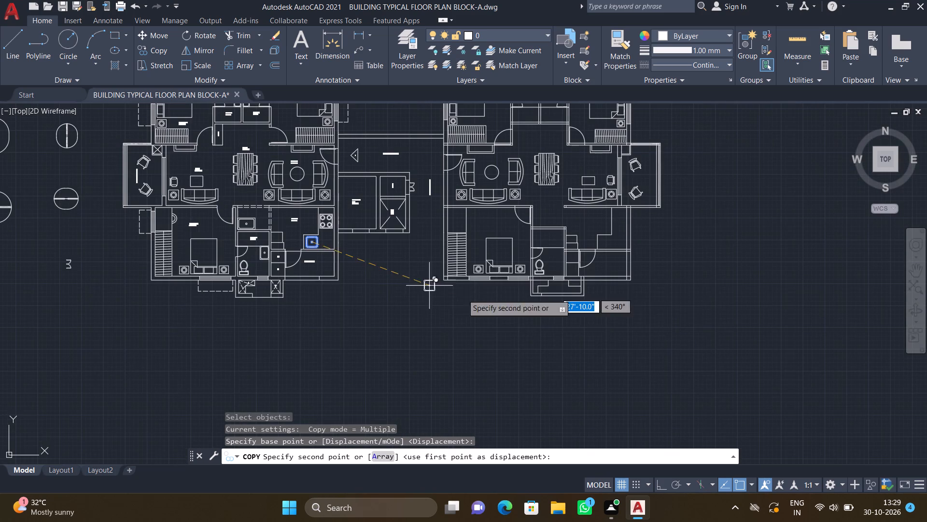
scroll(576, 226, "up", 1)
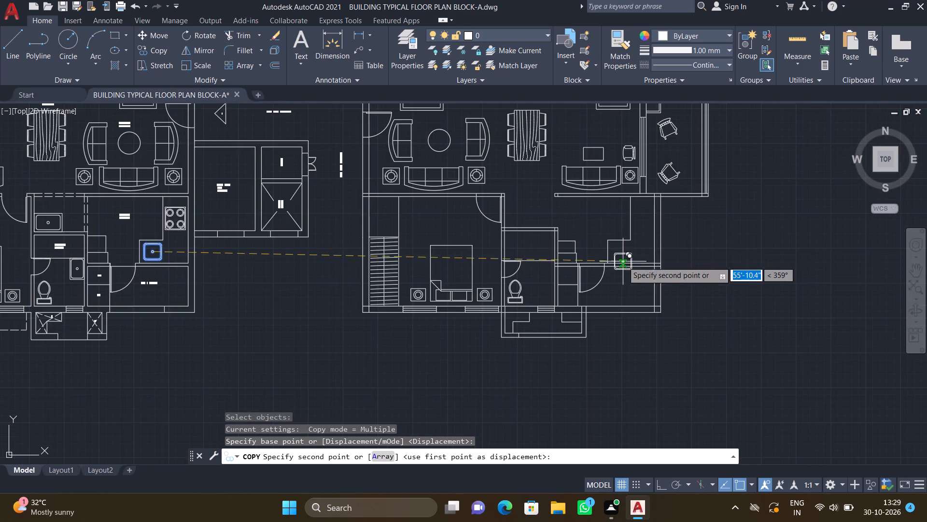
scroll(618, 260, "up", 4)
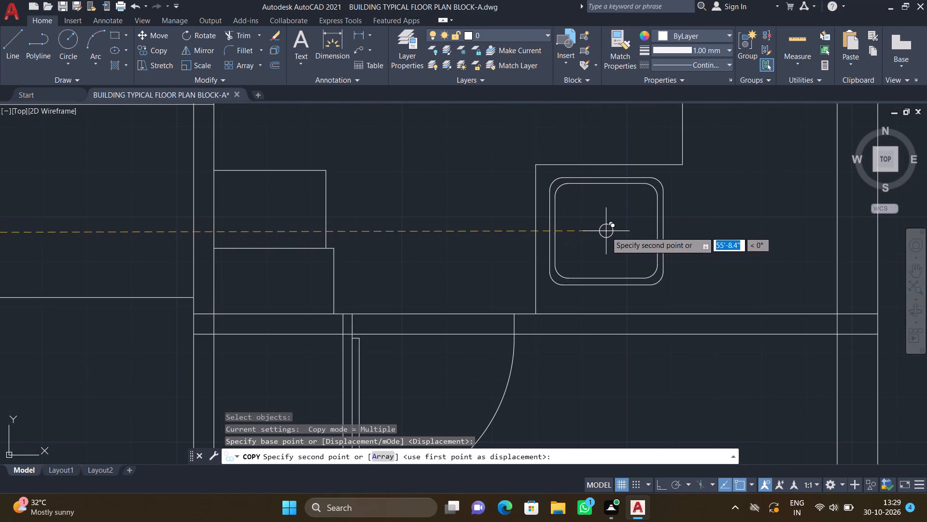
left_click(617, 236)
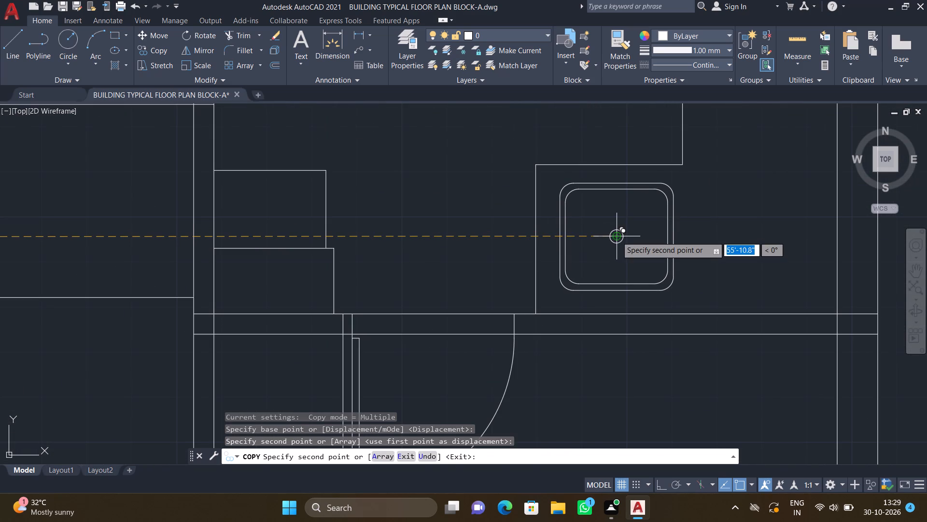
key("Return")
Copy the first flat's four-burner hob by its upper edge midpoint onto the second flat's kitchen counter, above the sink along the outer wall.
scroll(632, 250, "down", 4)
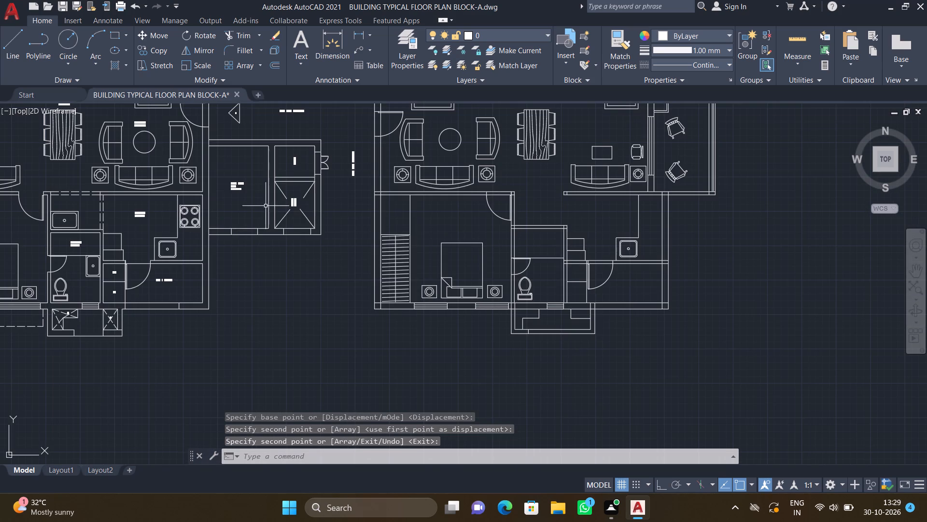
middle_click_drag(357, 231, 426, 274)
scroll(254, 277, "up", 3)
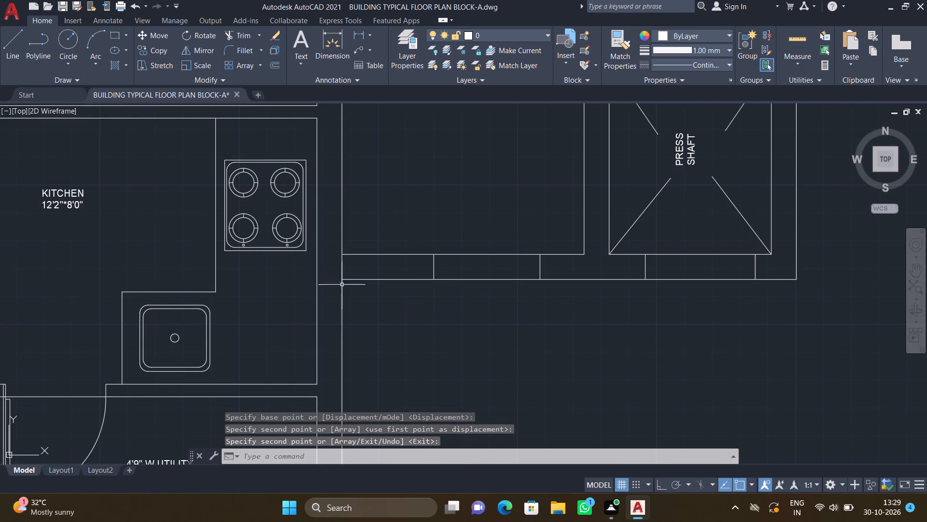
scroll(295, 268, "up", 1)
scroll(295, 266, "down", 1)
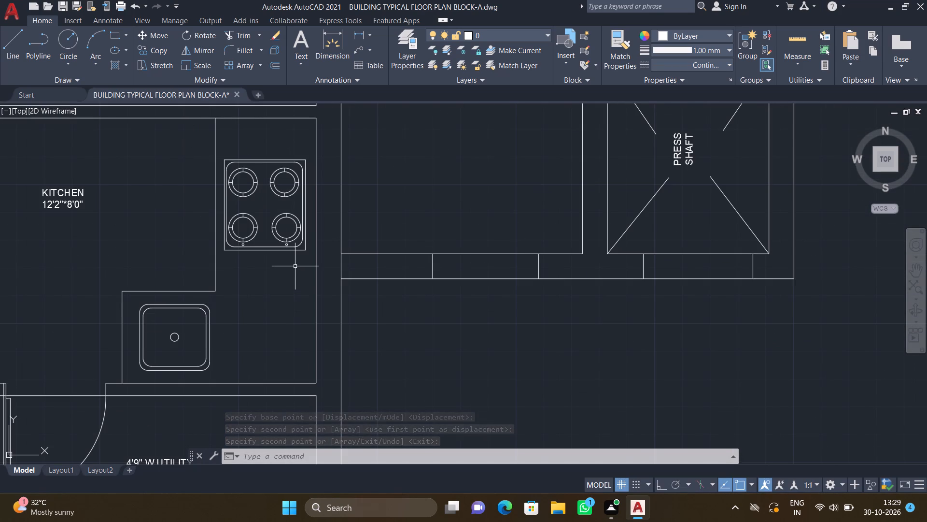
type("co")
key("Return")
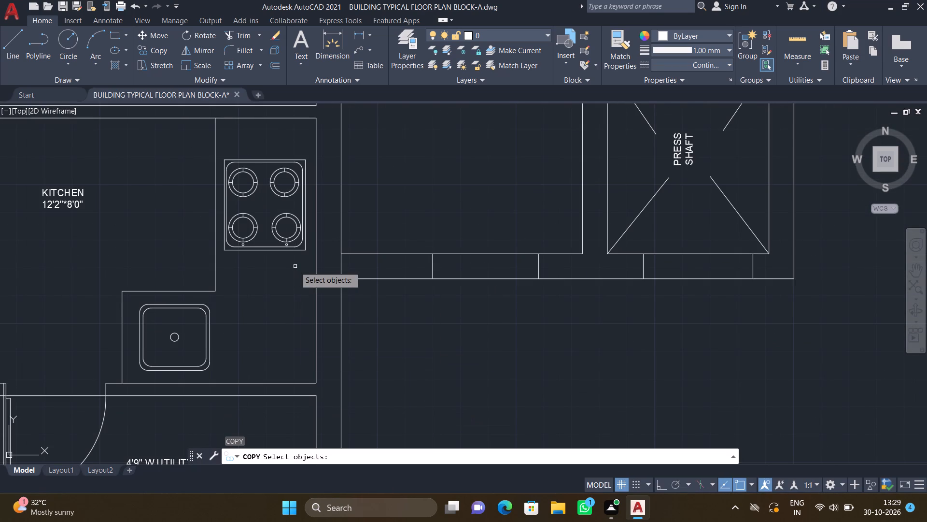
scroll(309, 252, "up", 1)
scroll(309, 252, "down", 1)
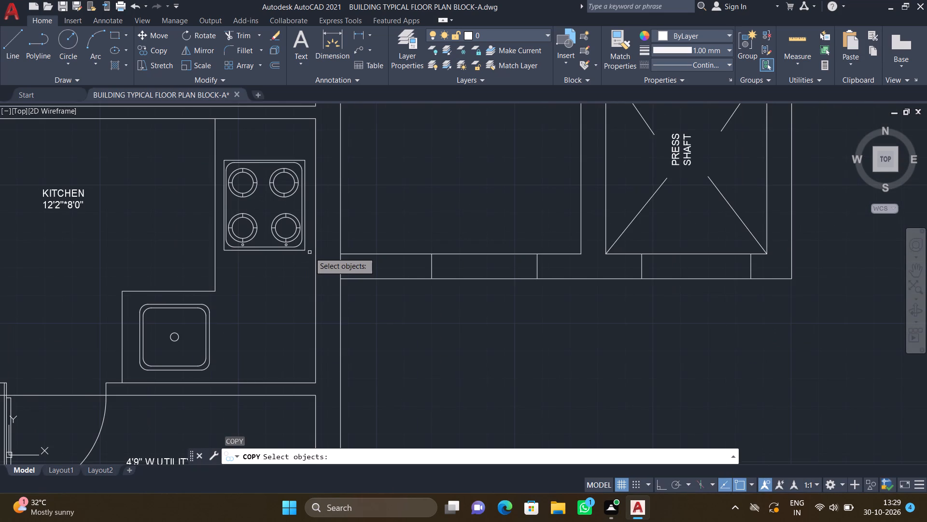
left_click(310, 255)
scroll(232, 137, "up", 1)
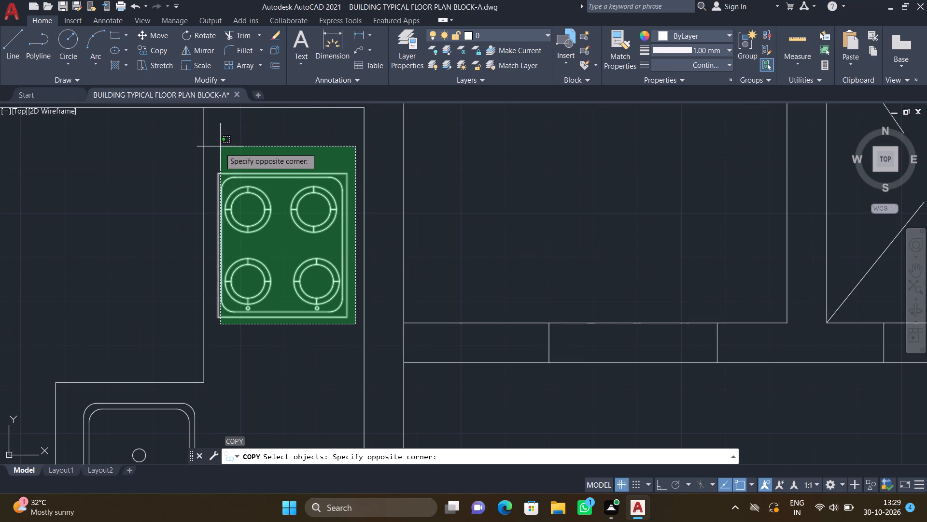
left_click(213, 151)
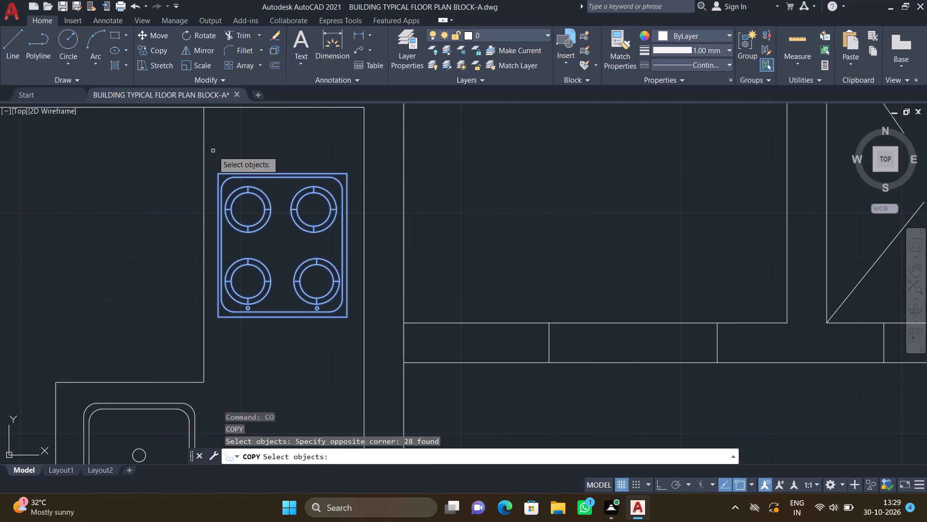
key("Return")
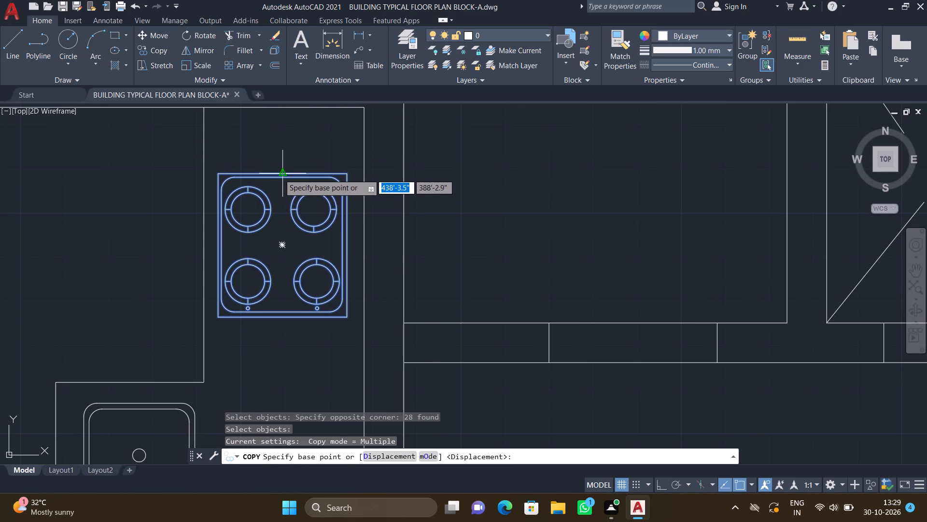
left_click_drag(277, 173, 282, 176)
scroll(390, 272, "down", 3)
middle_click_drag(505, 315, 333, 275)
scroll(350, 284, "down", 2)
middle_click_drag(552, 333, 506, 372)
scroll(517, 289, "up", 3)
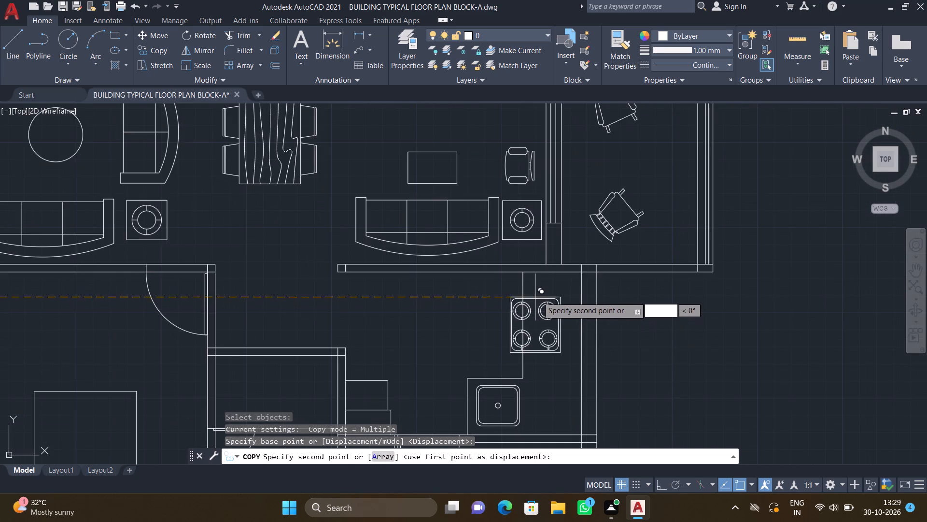
scroll(547, 305, "up", 1)
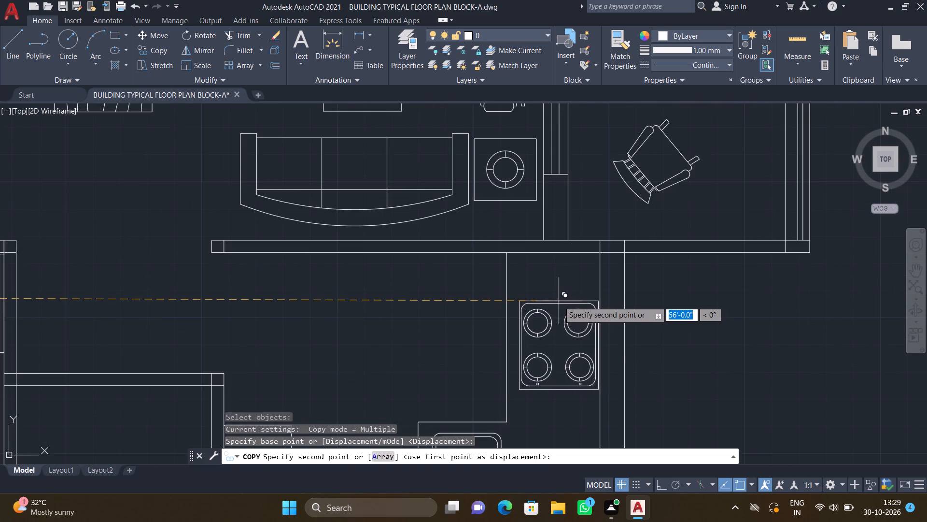
scroll(559, 301, "up", 1)
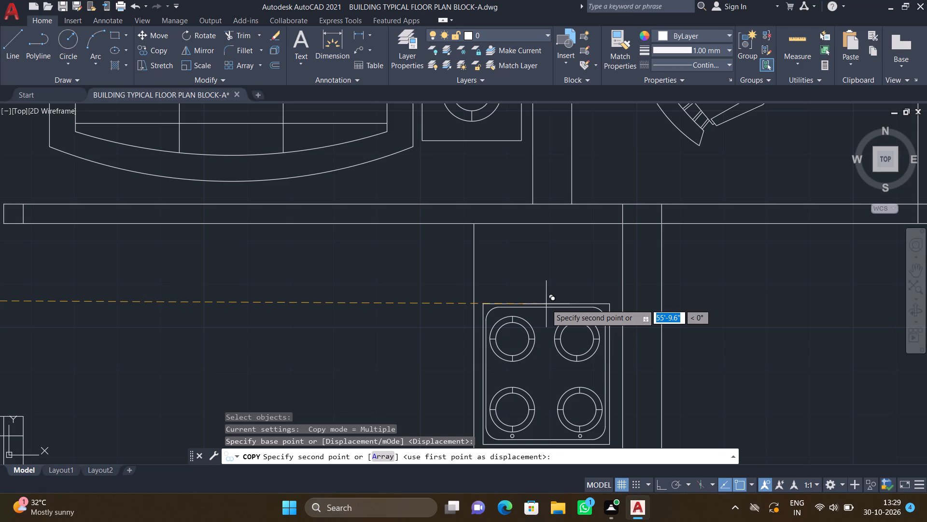
left_click(547, 304)
key("Return")
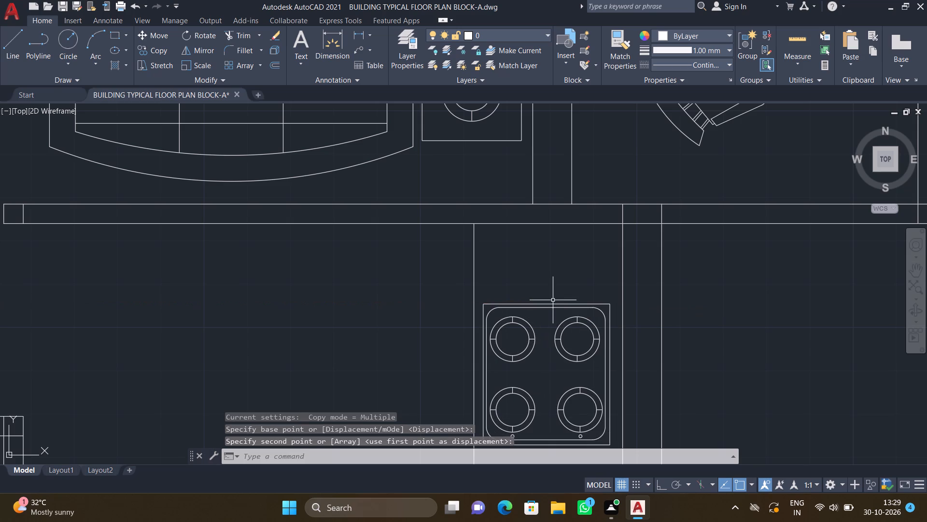
Examine the second flat's kitchen, toilets, bedrooms and living areas against the first flat's layout.
scroll(578, 312, "down", 1)
scroll(547, 392, "up", 1)
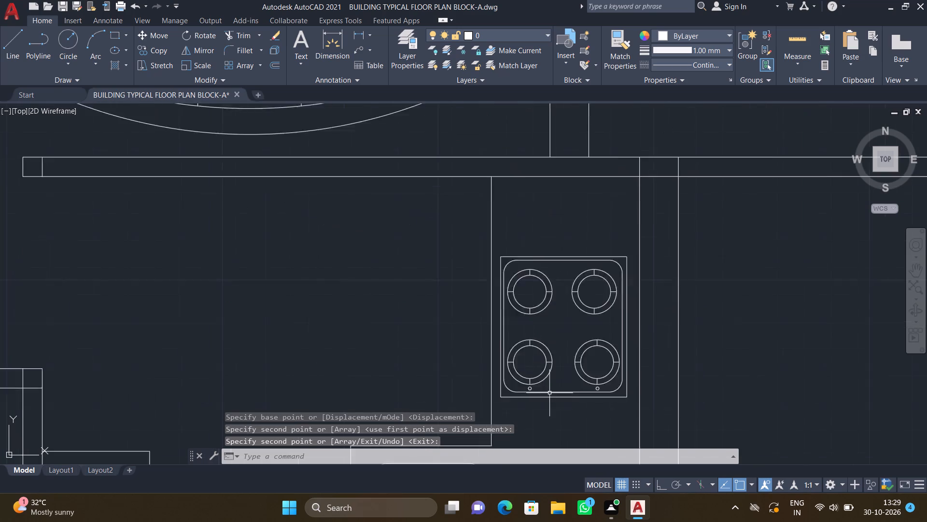
scroll(550, 393, "up", 1)
scroll(539, 370, "down", 3)
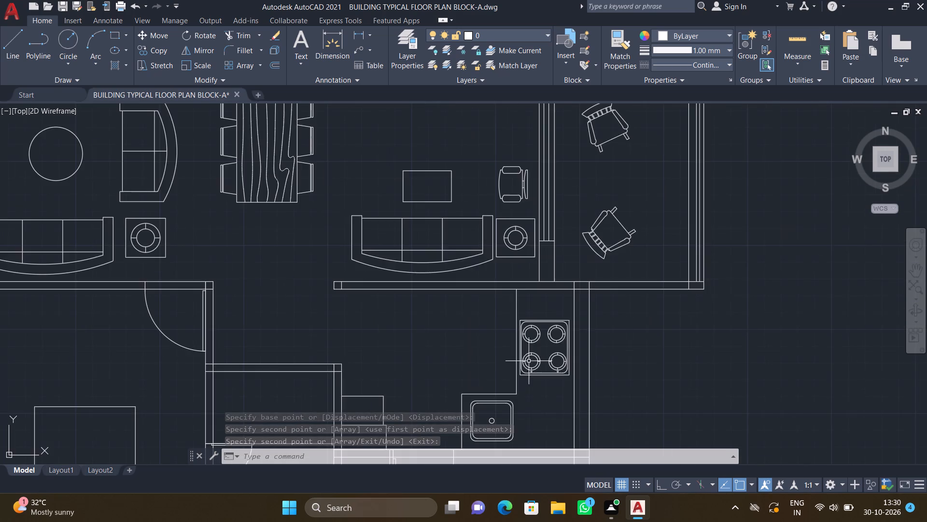
middle_click_drag(445, 347, 532, 287)
scroll(527, 287, "down", 2)
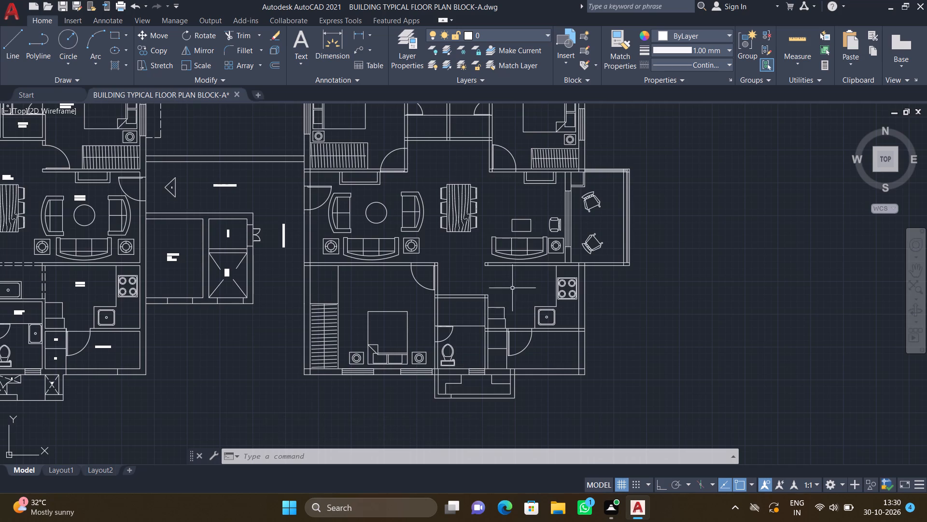
scroll(534, 263, "down", 2)
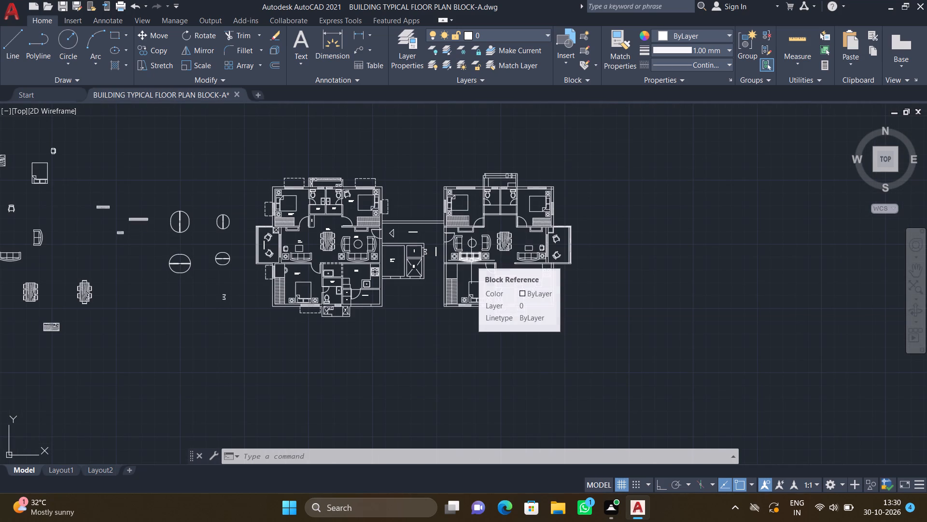
scroll(508, 268, "up", 2)
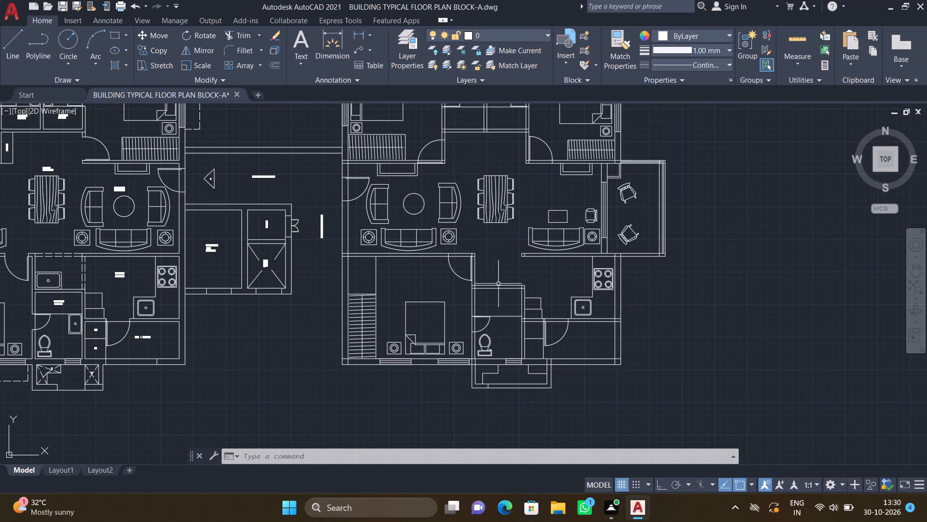
scroll(534, 338, "up", 2)
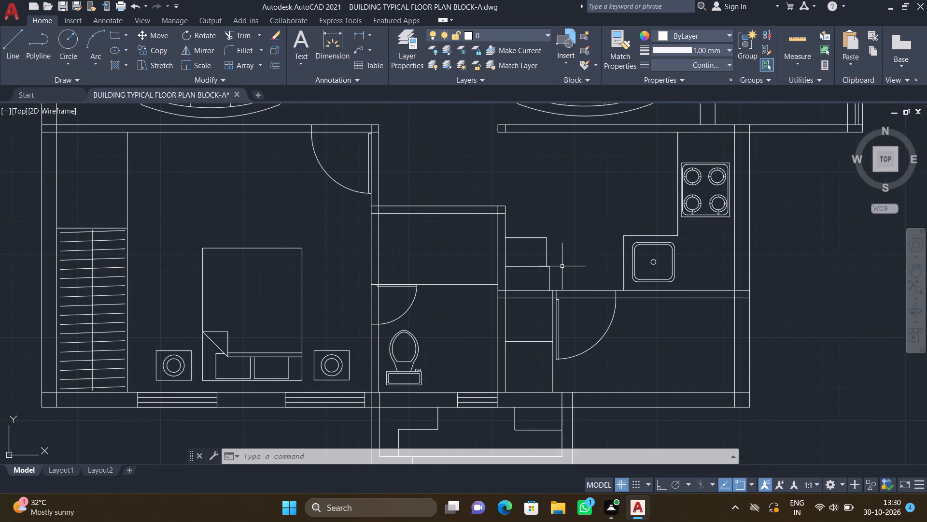
scroll(495, 277, "down", 1)
middle_click_drag(379, 260, 489, 279)
scroll(454, 270, "down", 1)
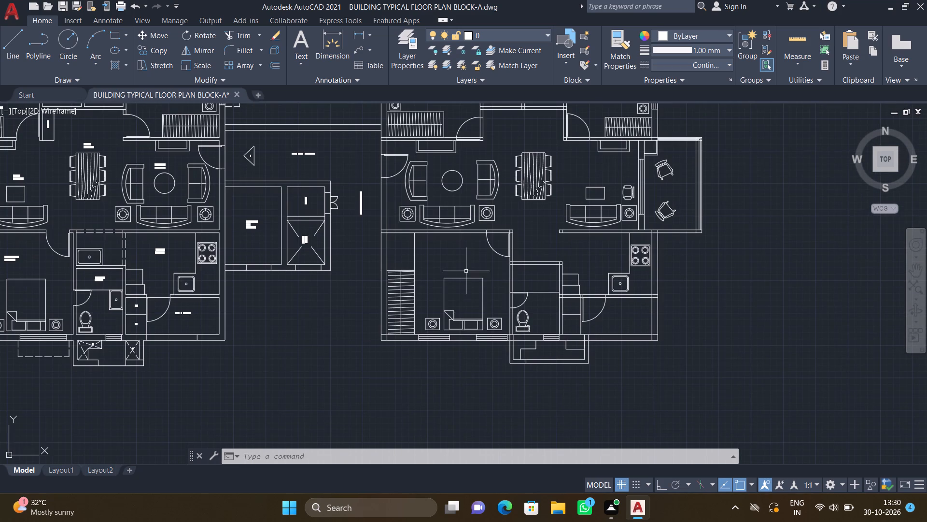
scroll(468, 255, "down", 1)
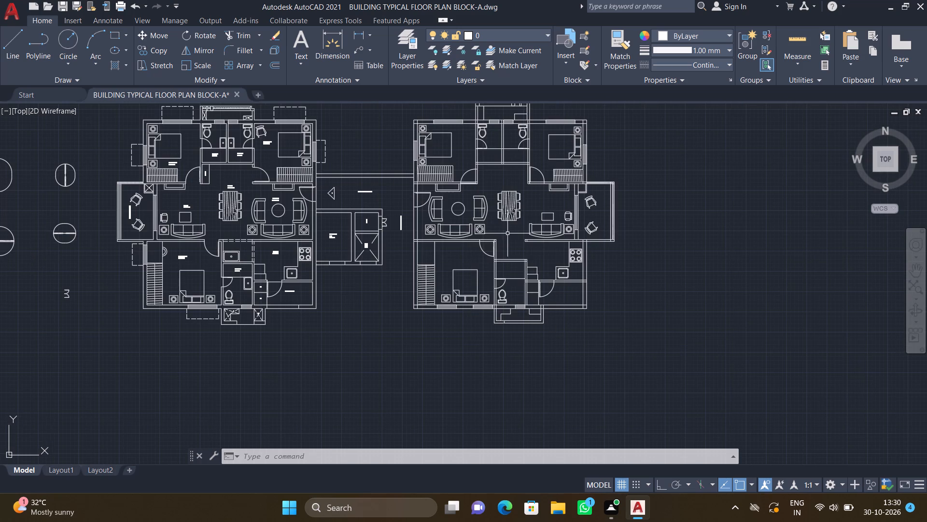
middle_click_drag(497, 222, 614, 253)
scroll(635, 198, "up", 1)
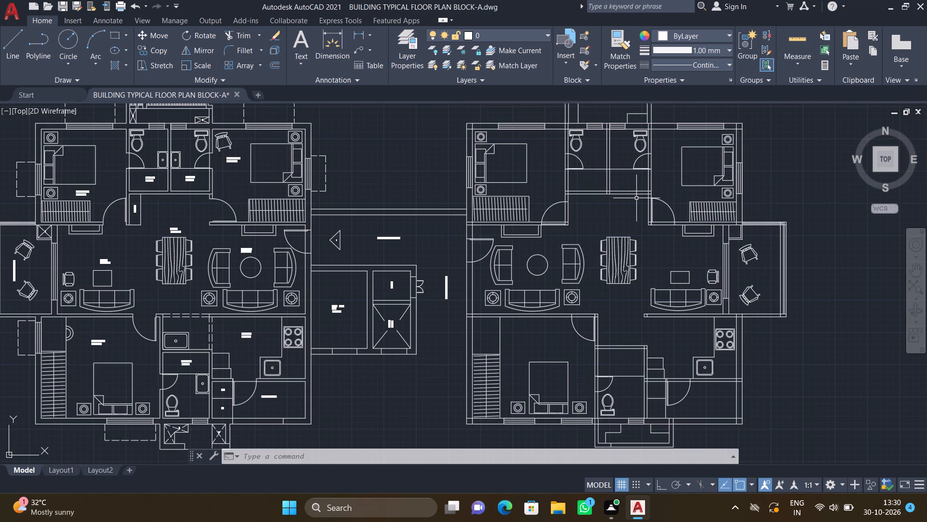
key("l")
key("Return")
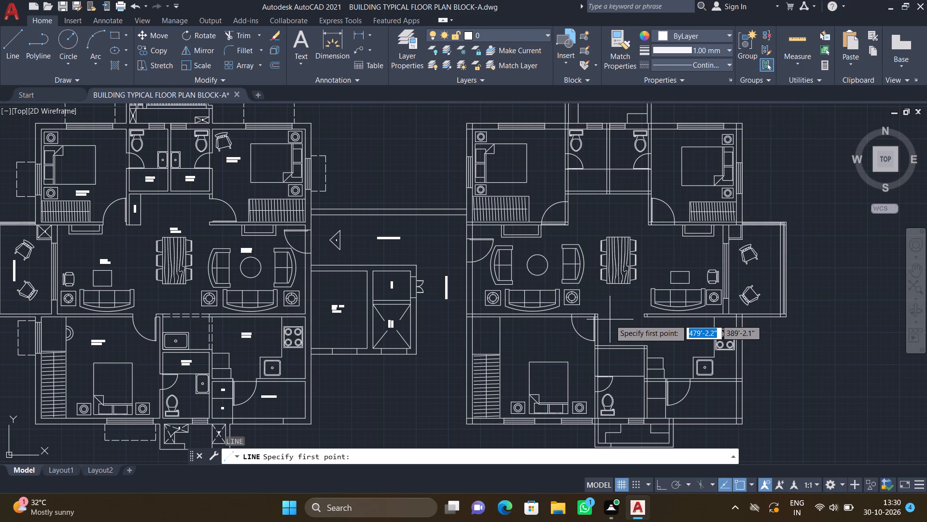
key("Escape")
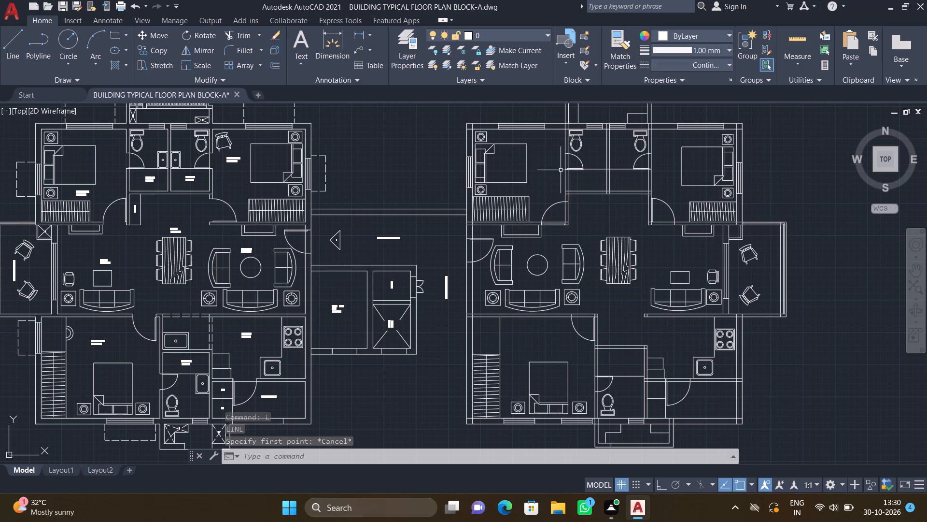
Draw a washbasin counter rectangle about 1'-4" by 2'-0" in the second flat's western upper toilet, against the shared toilet wall.
middle_click_drag(551, 155, 640, 259)
scroll(683, 268, "up", 2)
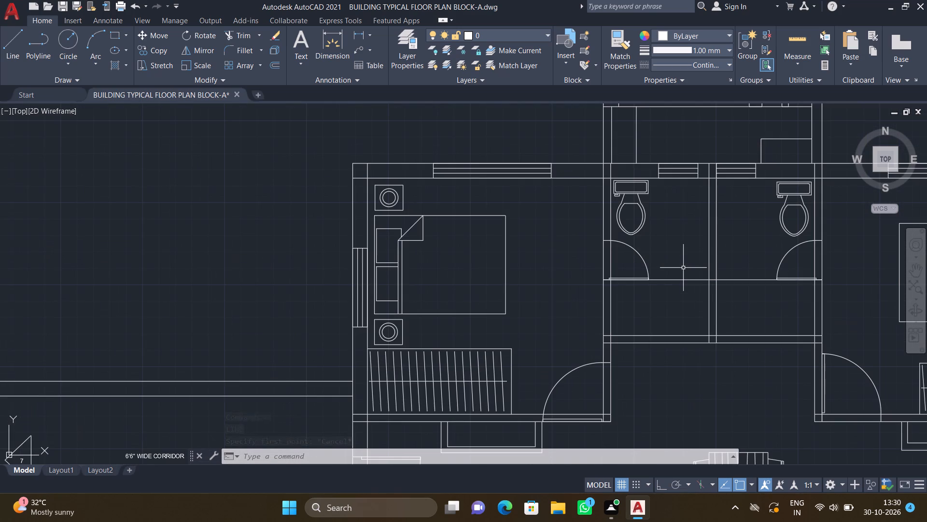
type("rec")
key("Return")
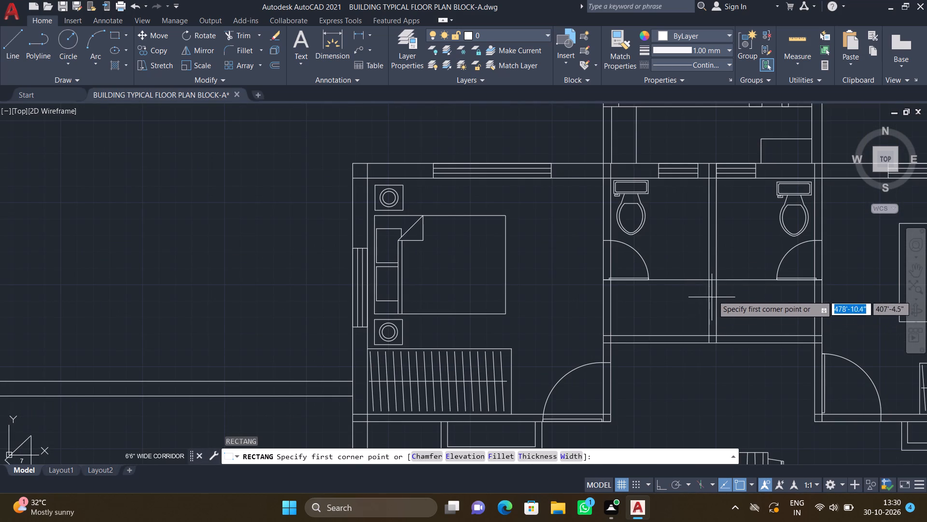
scroll(715, 282, "up", 2)
left_click(697, 275)
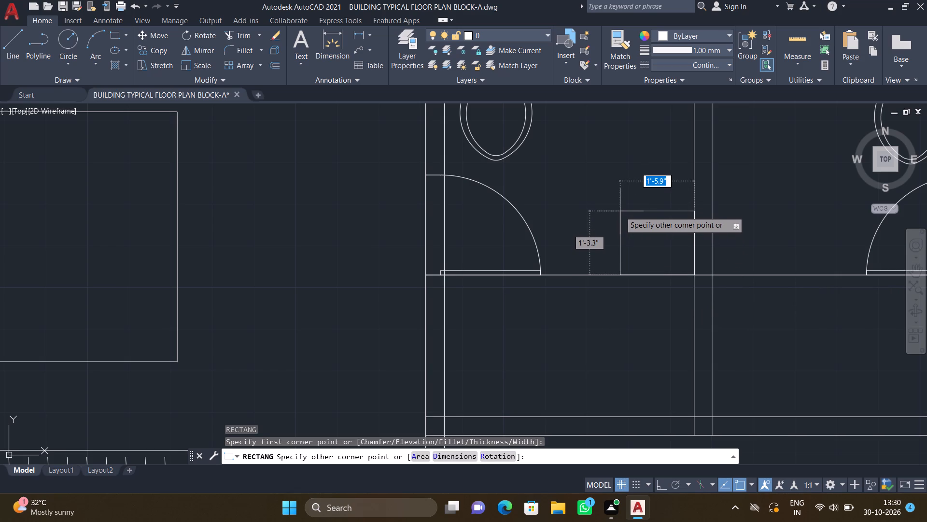
scroll(626, 181, "up", 2)
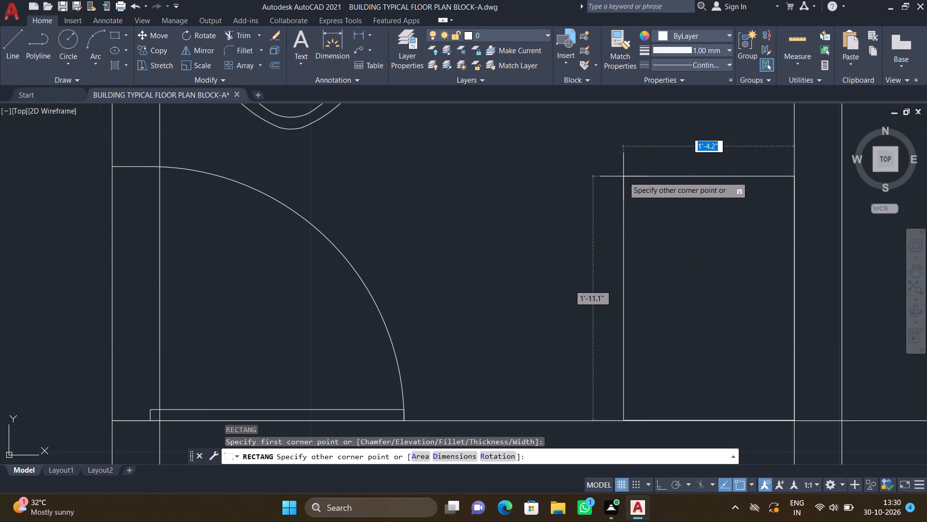
left_click(631, 162)
Draw an inner basin rectangle about 1'-1.2" by 1'-10.4" inside the western toilet's washbasin counter.
scroll(665, 273, "down", 1)
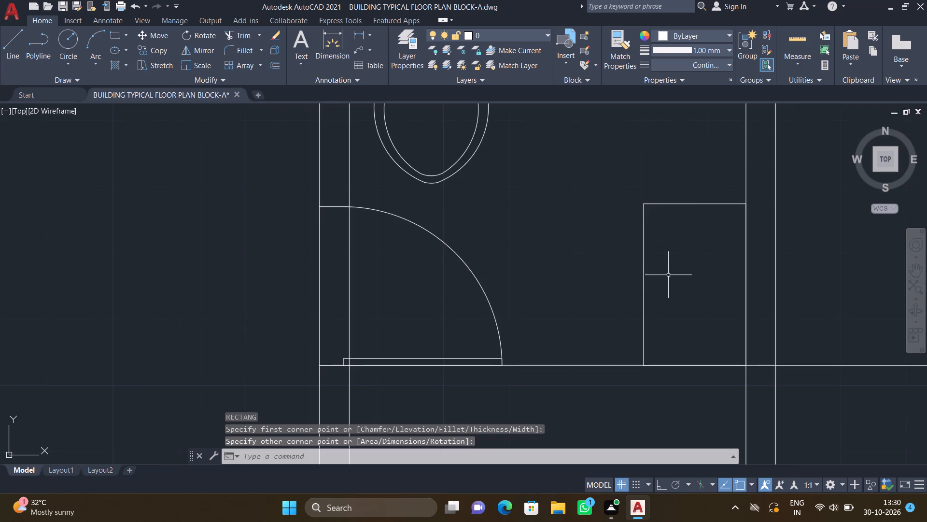
middle_click_drag(650, 271, 552, 244)
key("r")
key("e")
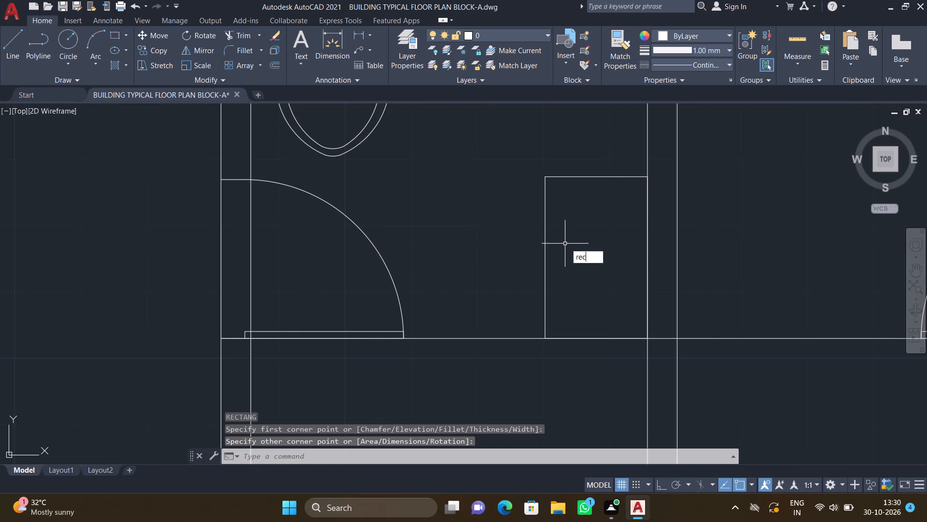
key("c")
key("Return")
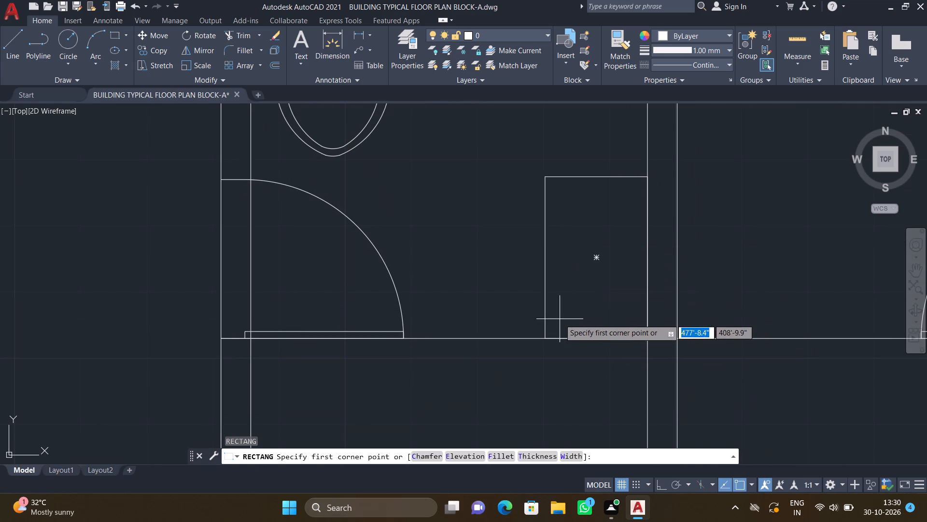
scroll(545, 187, "up", 3)
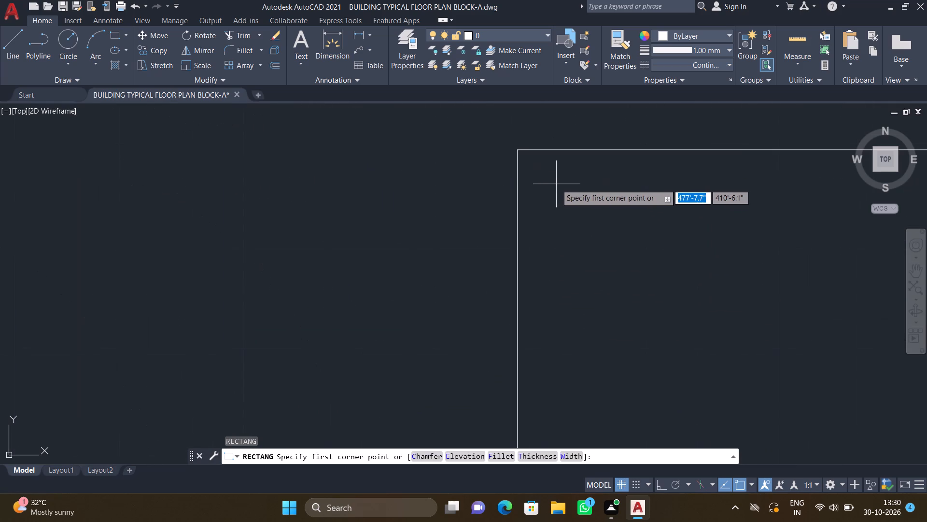
left_click_drag(544, 170, 545, 174)
scroll(562, 235, "down", 2)
middle_click_drag(635, 341, 566, 280)
scroll(572, 288, "down", 1)
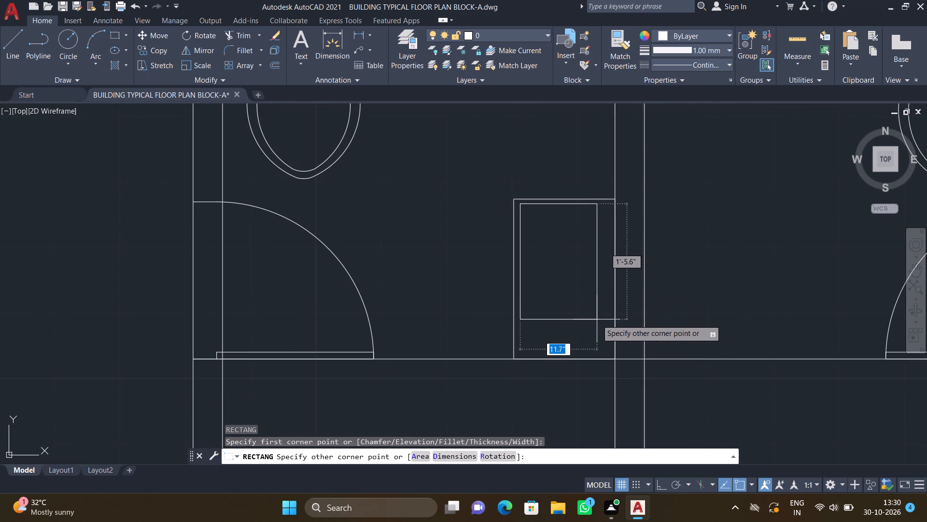
scroll(605, 337, "up", 1)
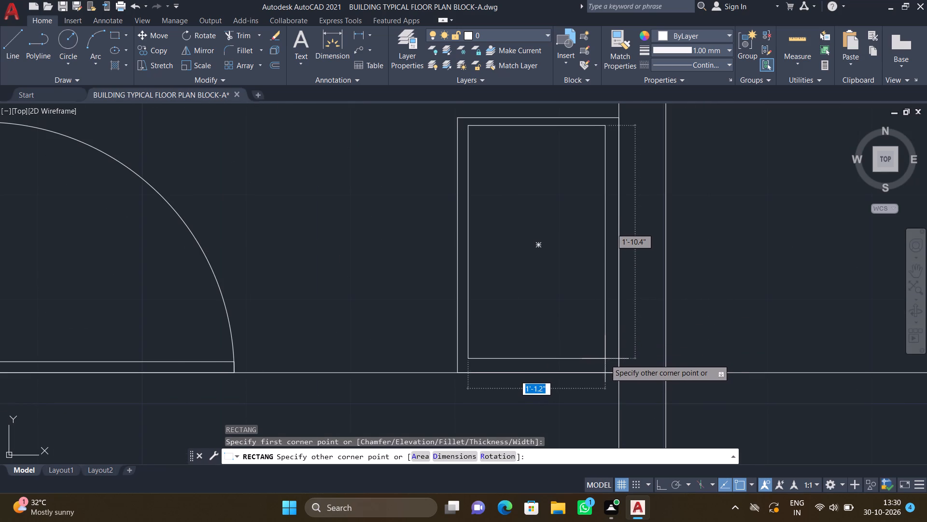
left_click(605, 359)
Fillet all four corners of the western toilet's inner basin rectangle with the 3" radius.
key("f")
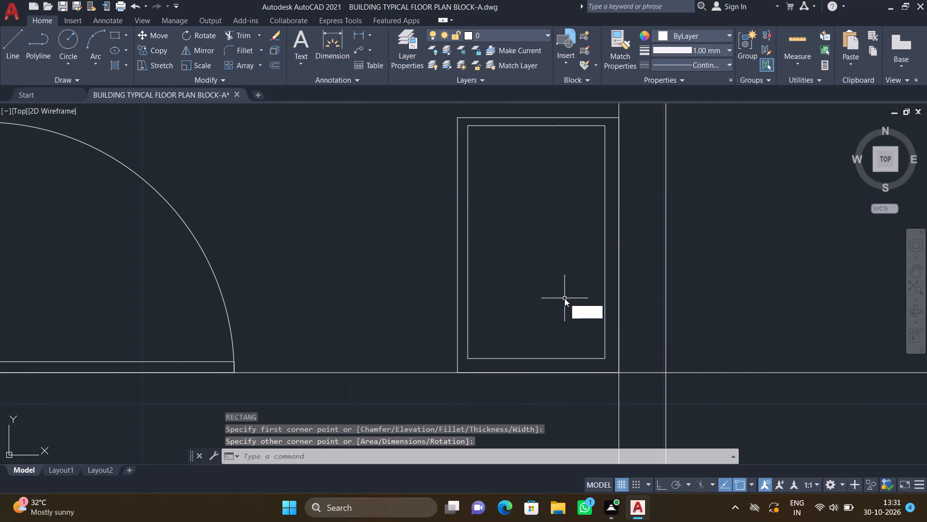
key("Return")
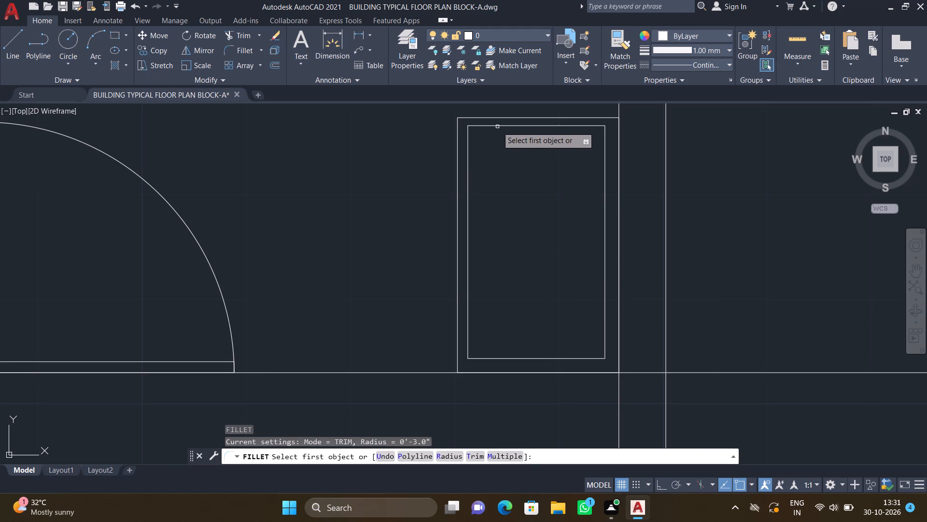
left_click(499, 126)
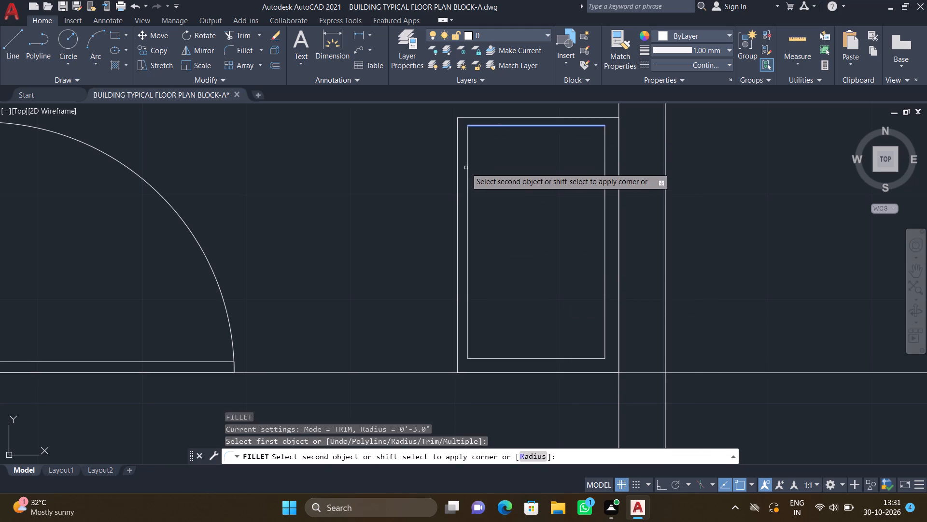
left_click(468, 169)
key("space")
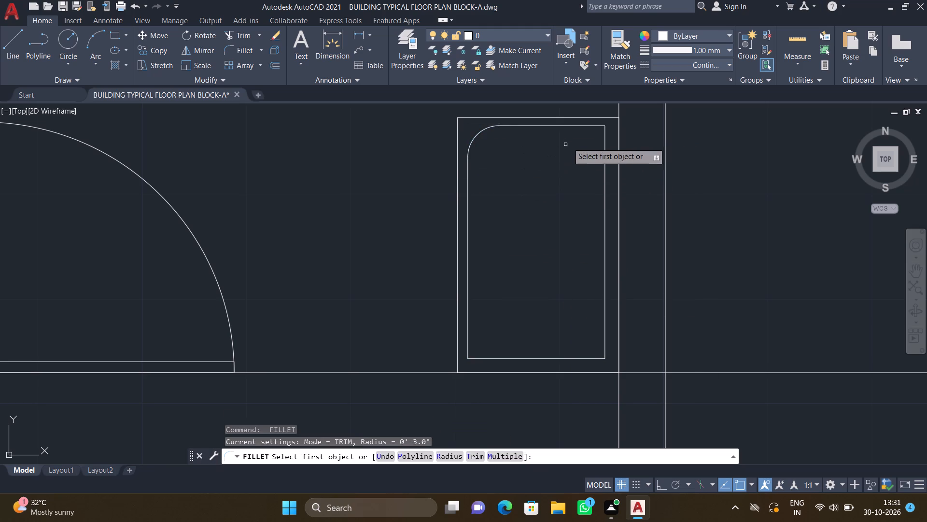
left_click_drag(583, 126, 591, 128)
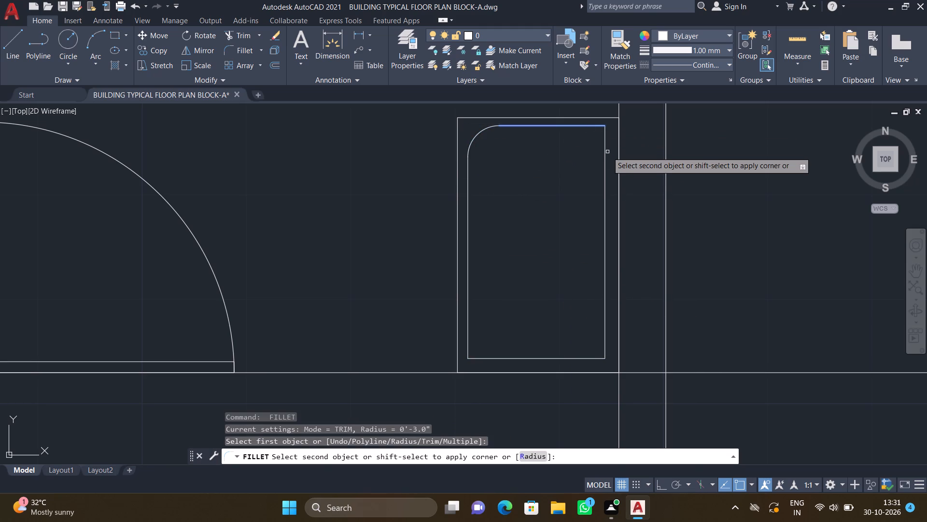
left_click(606, 149)
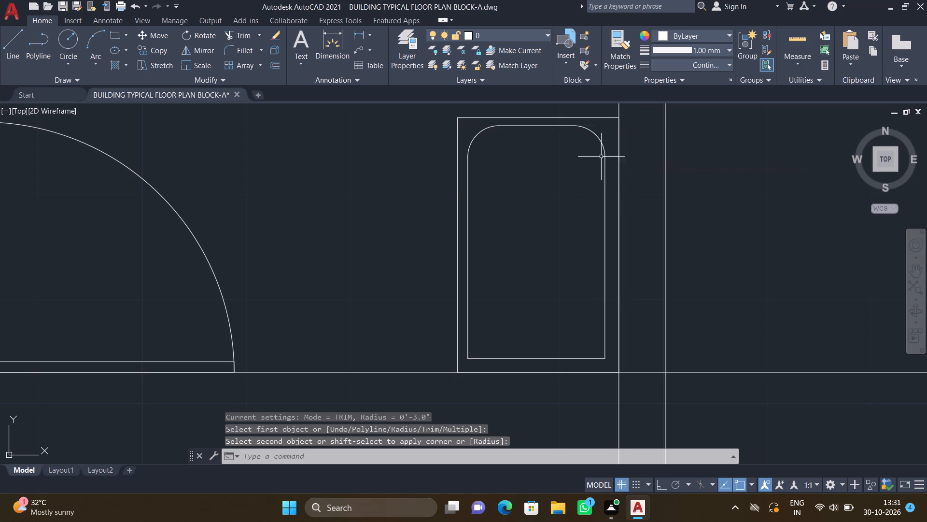
key("space")
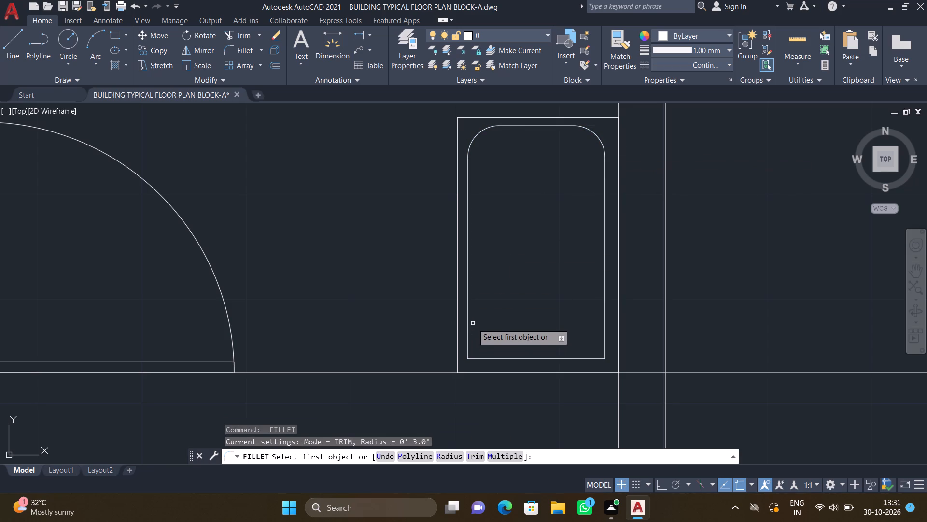
left_click(469, 309)
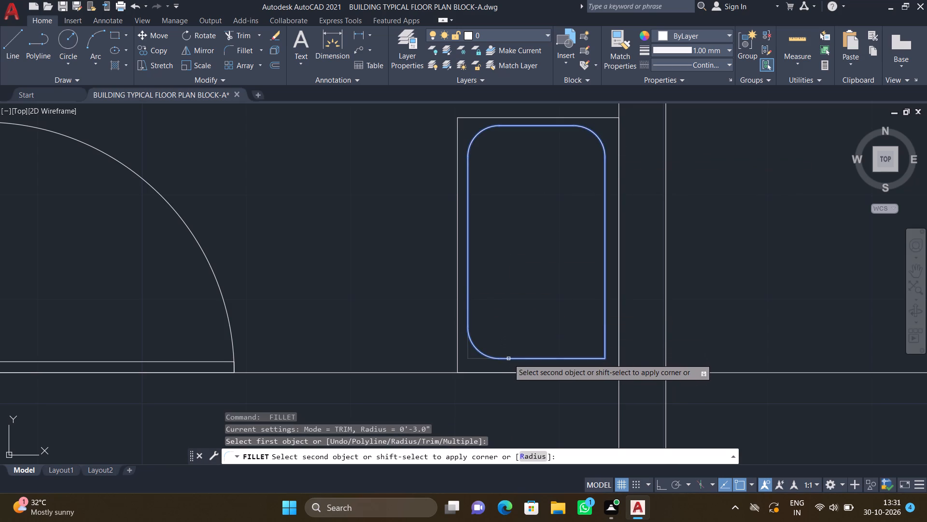
left_click(509, 358)
key("space")
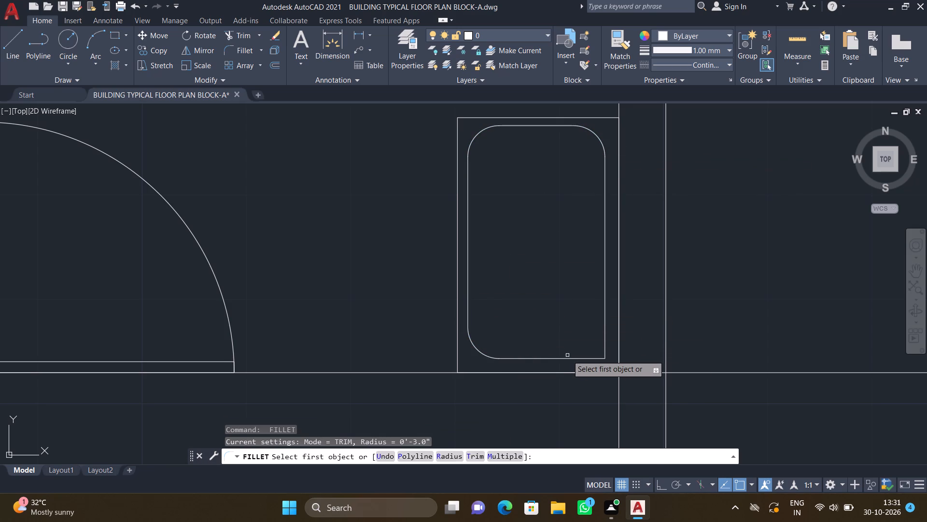
left_click(572, 357)
left_click(606, 315)
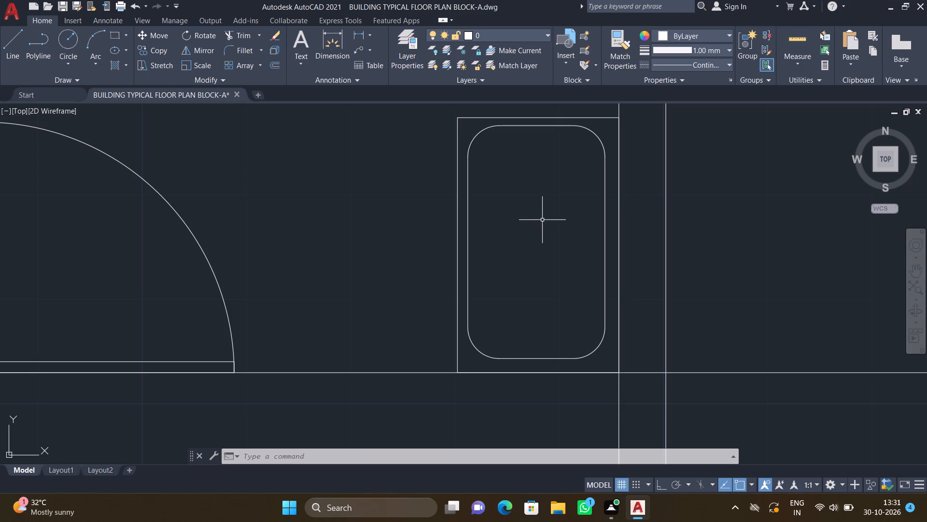
Draw a small drain circle at the centre of the western toilet's rounded basin.
key("c")
key("Return")
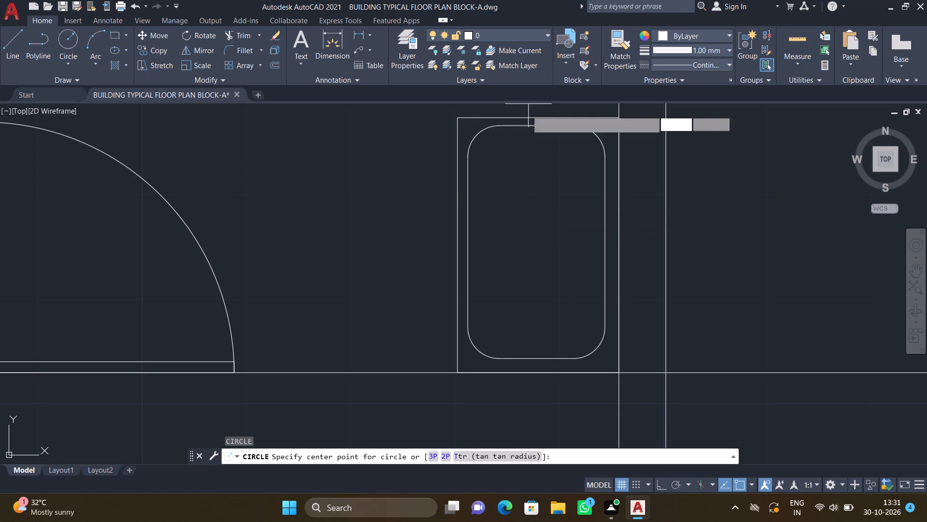
left_click(535, 241)
left_click(542, 253)
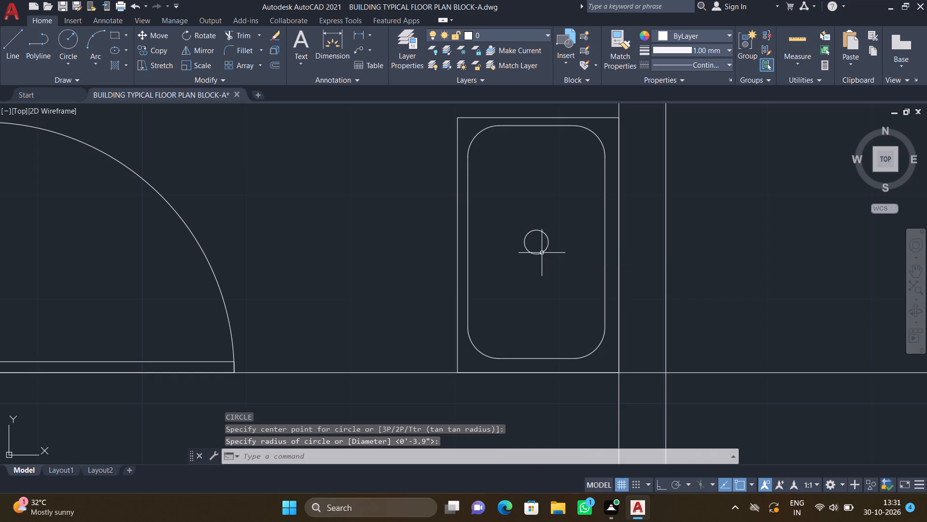
Draw a washbasin counter rectangle about 1'-3.7" by 2'-0.4" in the adjoining eastern toilet, from the shared wall's lower corner.
scroll(552, 240, "down", 2)
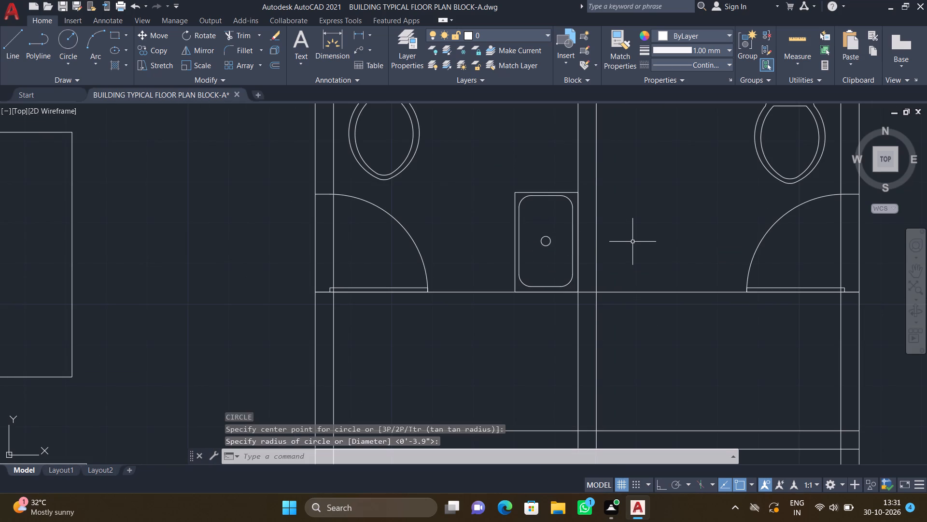
key("r")
key("e")
key("c")
key("Return")
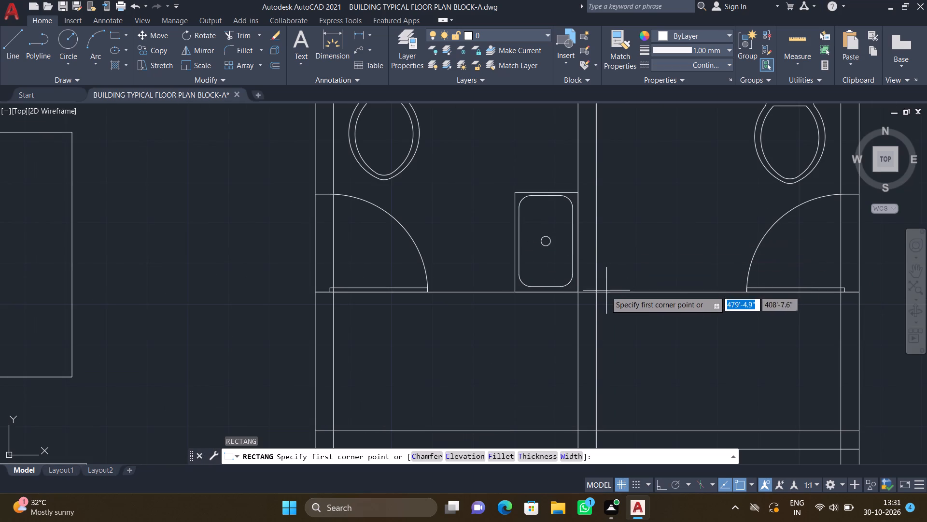
left_click(594, 289)
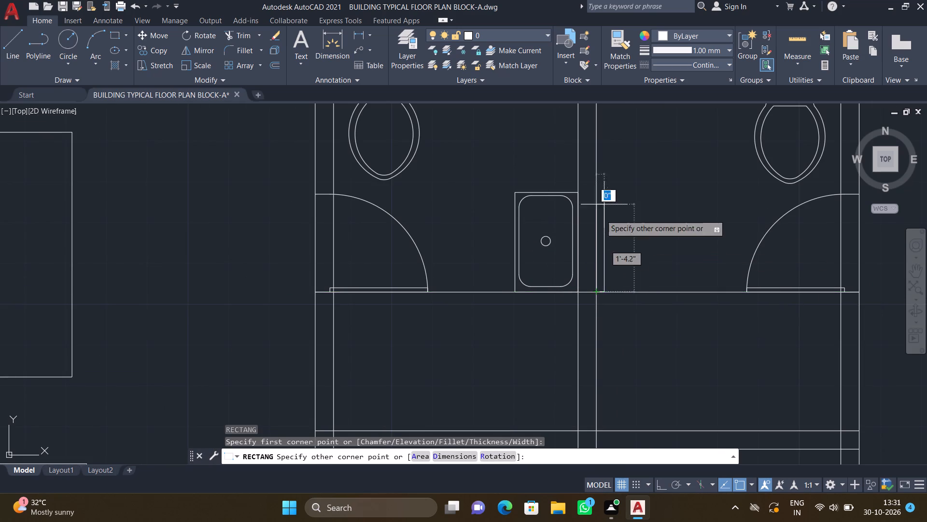
scroll(643, 181, "up", 2)
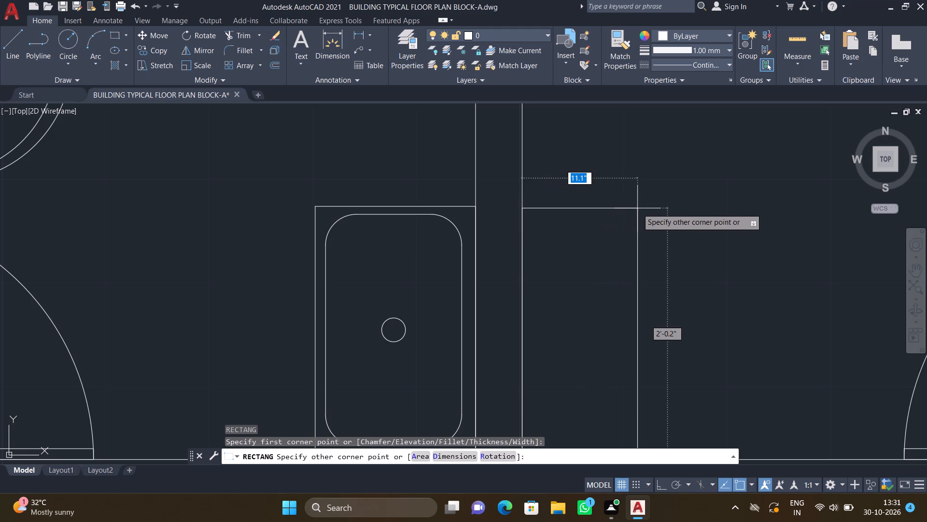
scroll(637, 208, "down", 2)
scroll(877, 95, "up", 1)
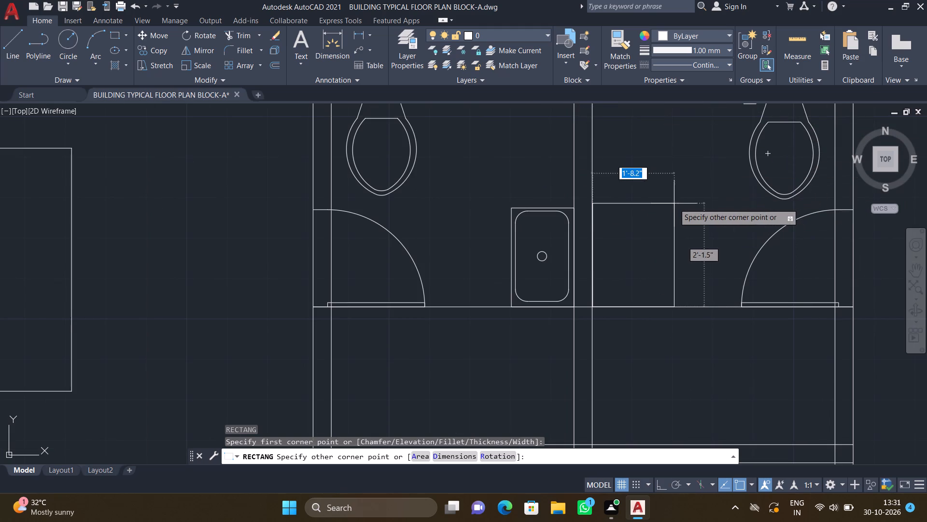
scroll(674, 204, "up", 2)
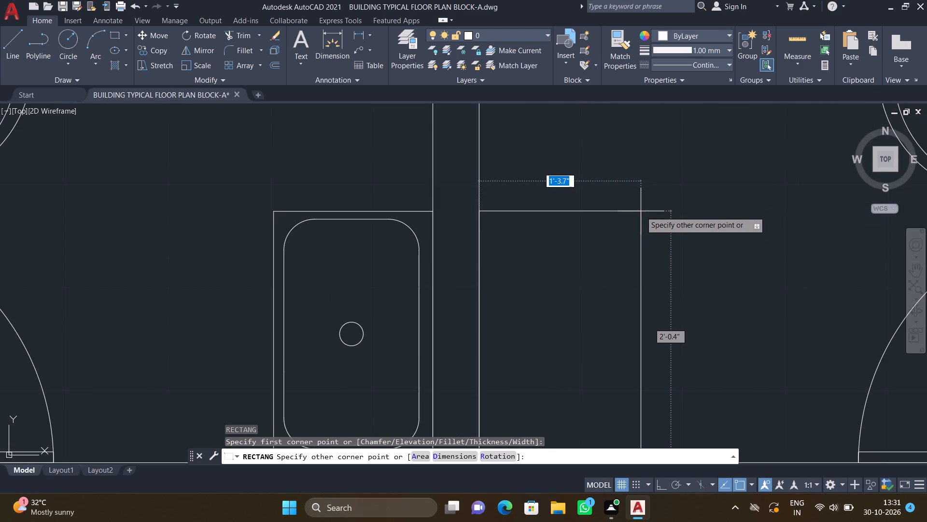
left_click(641, 211)
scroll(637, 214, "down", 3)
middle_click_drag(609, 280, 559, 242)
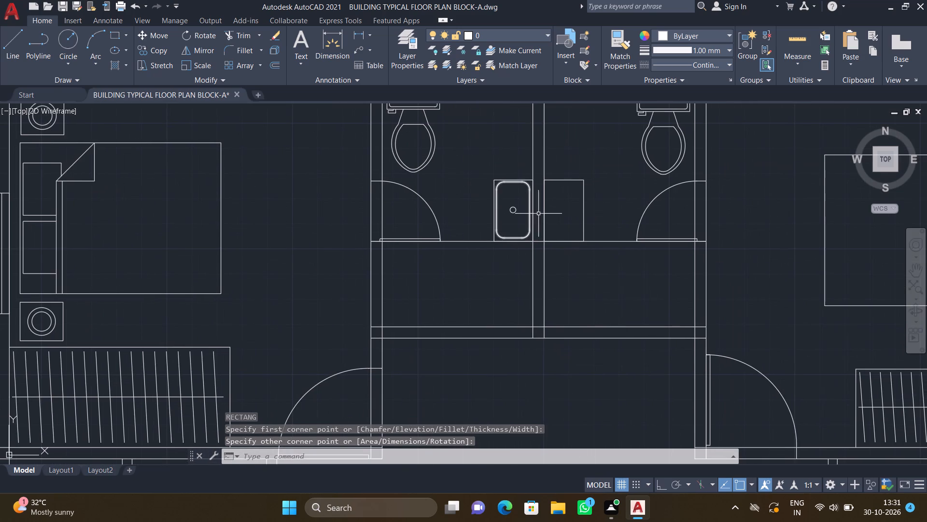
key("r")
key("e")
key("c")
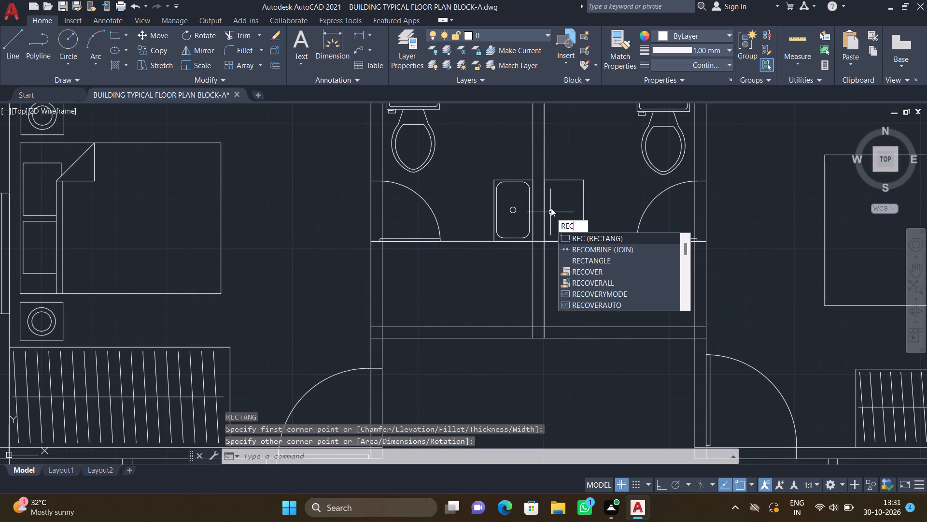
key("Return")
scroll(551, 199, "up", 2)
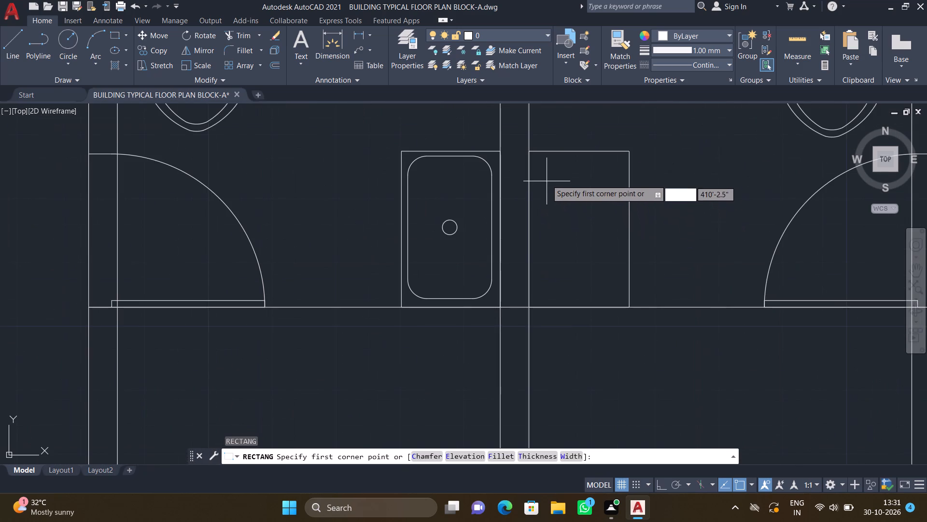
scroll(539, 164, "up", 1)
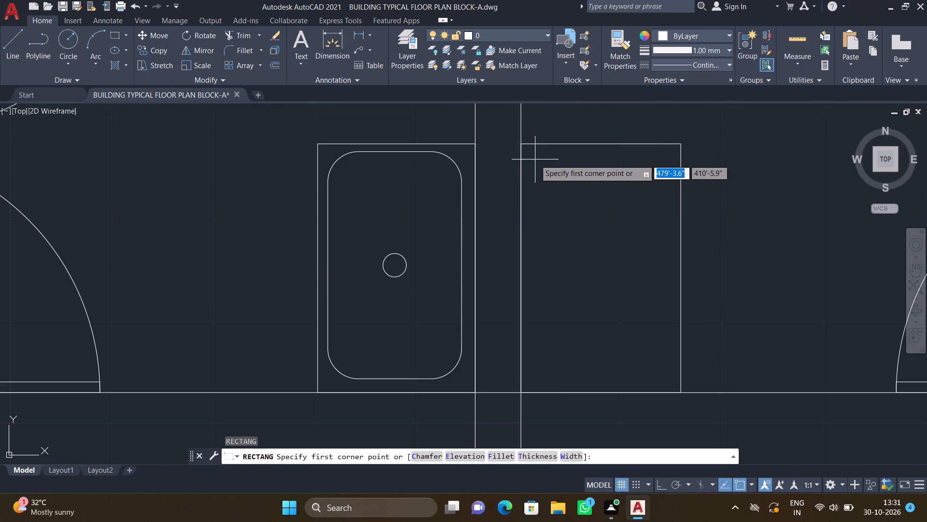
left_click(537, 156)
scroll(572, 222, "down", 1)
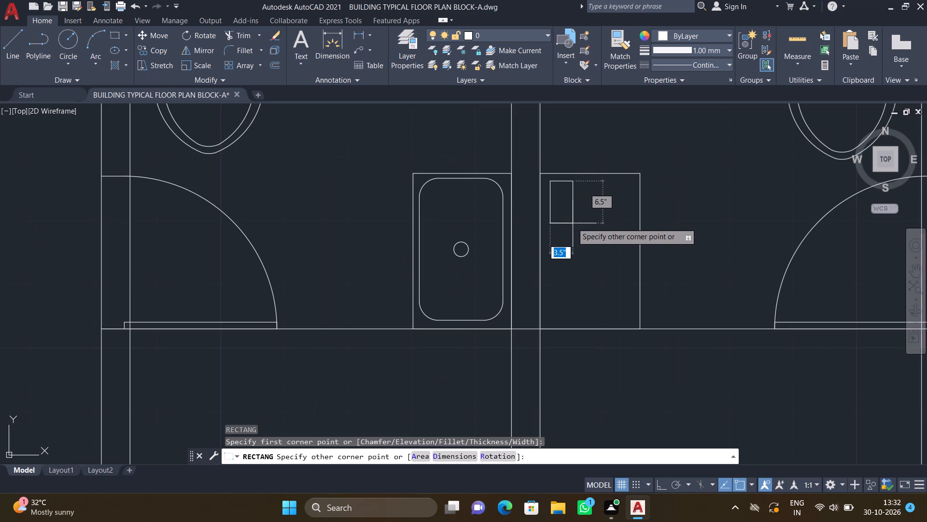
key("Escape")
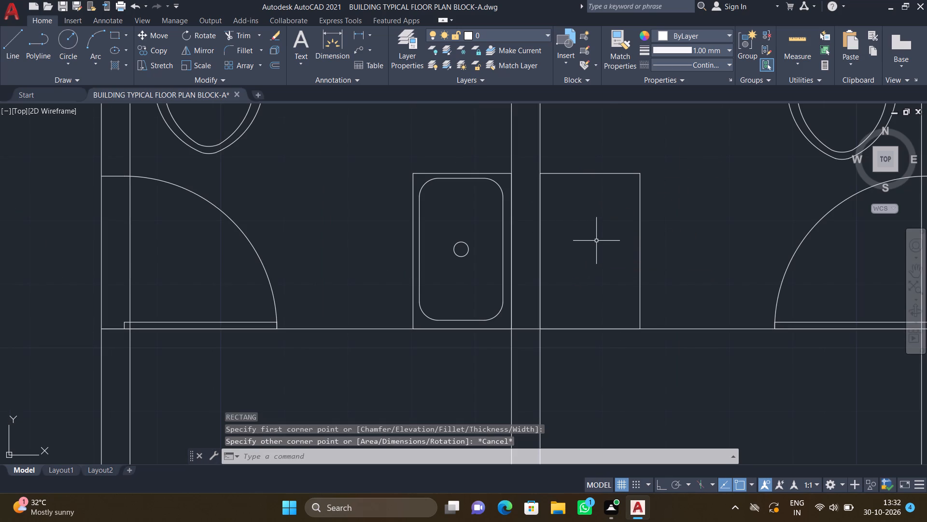
Draw an inner basin rectangle about 1'-2" by 1'-10" inside the eastern toilet's washbasin counter.
type("re")
key("c")
key("Return")
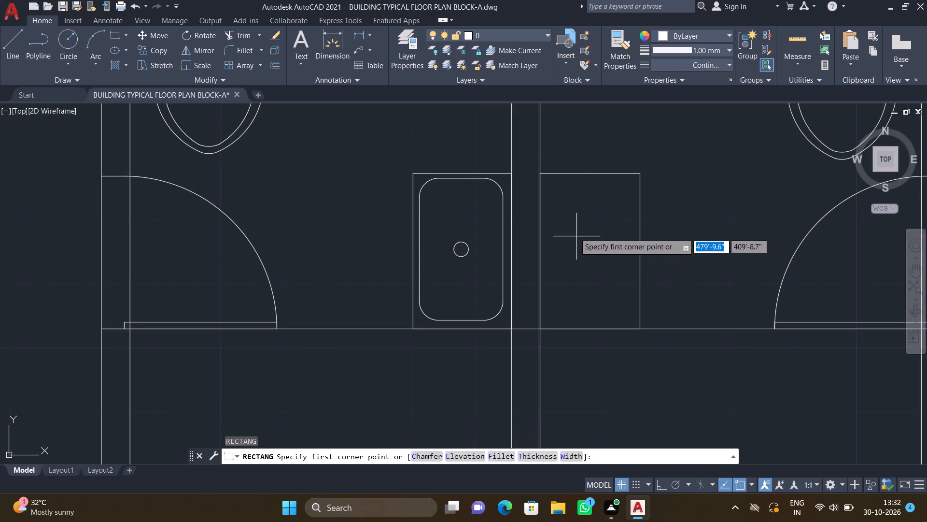
scroll(552, 180, "up", 2)
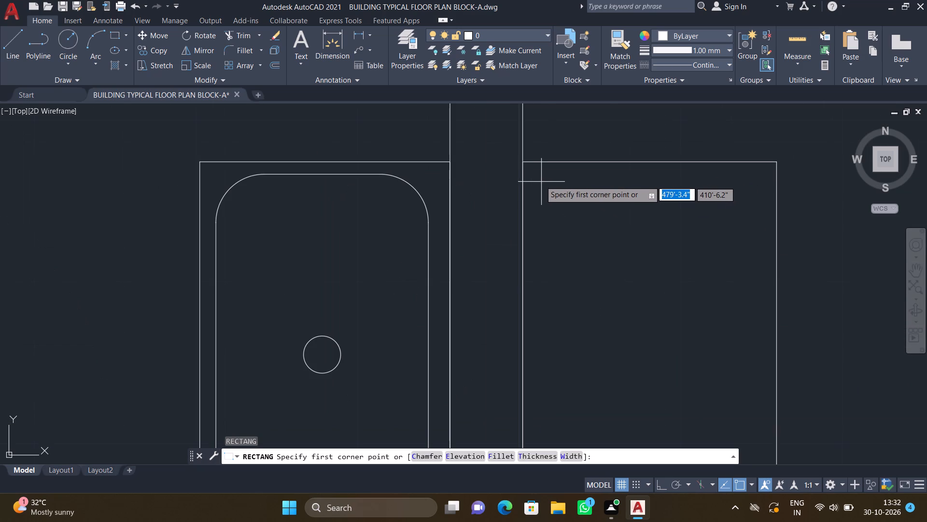
left_click(538, 177)
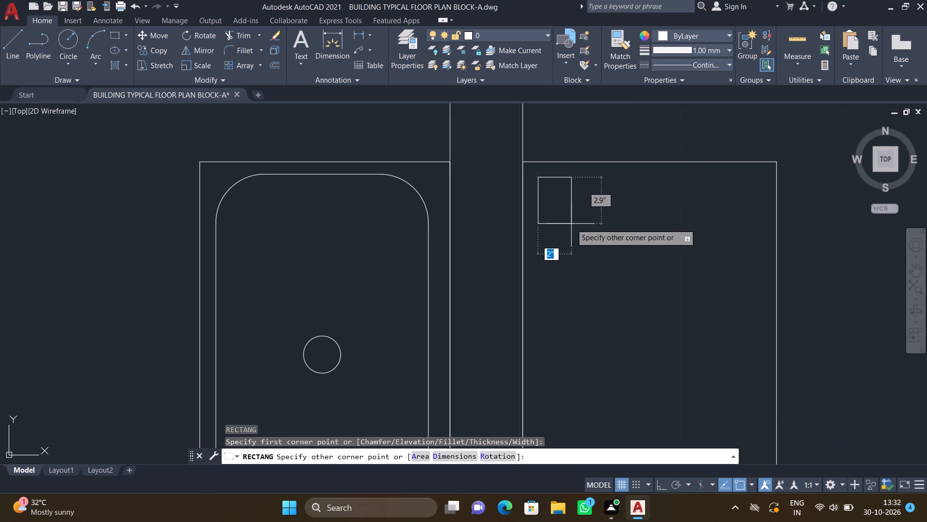
scroll(572, 225, "down", 2)
middle_click_drag(624, 319, 605, 269)
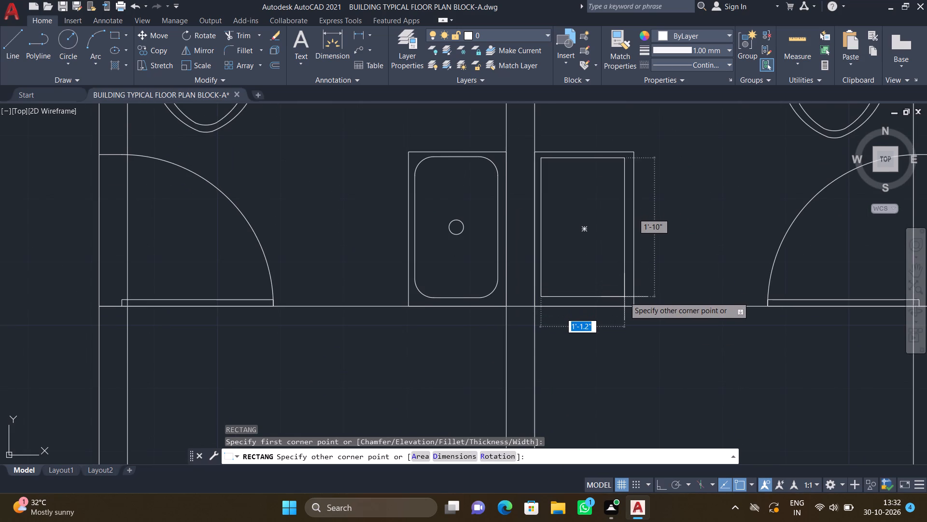
scroll(624, 297, "up", 1)
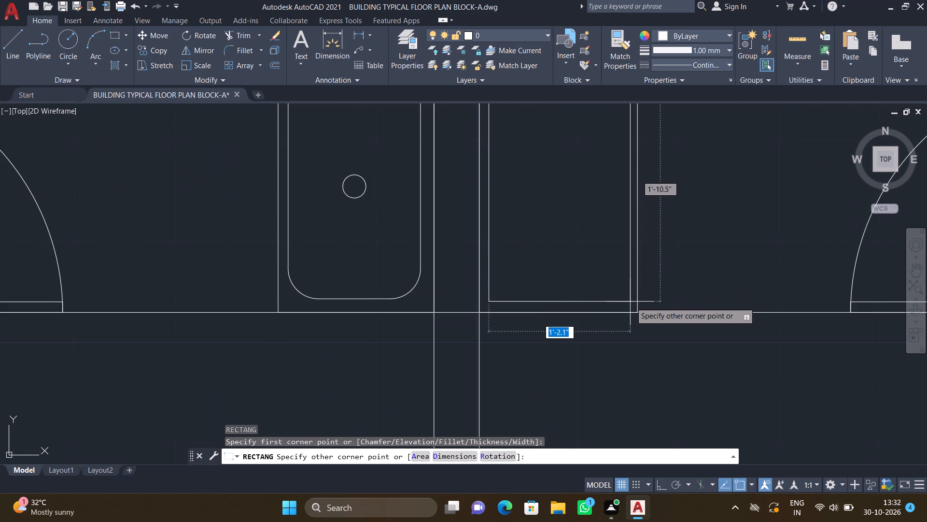
left_click(628, 297)
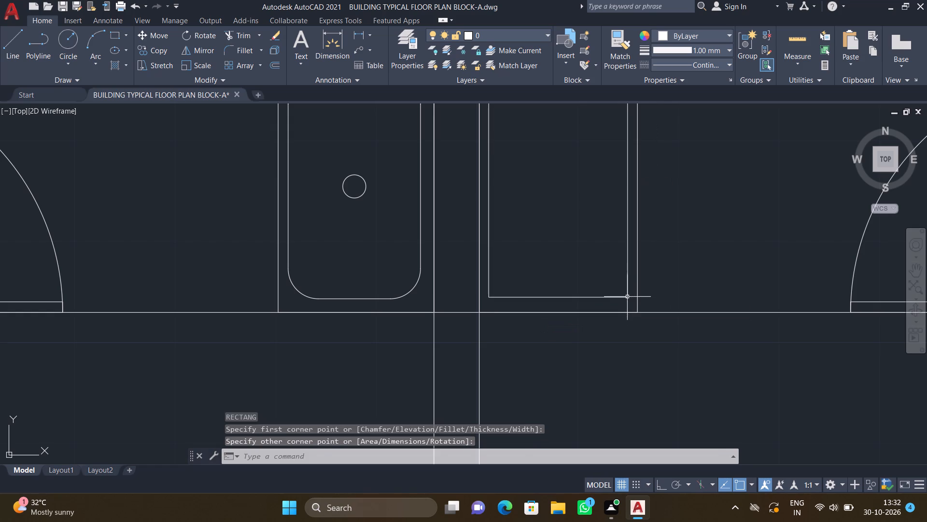
Fillet all four corners of the eastern toilet's inner basin rectangle with the 3" radius.
scroll(600, 278, "down", 3)
scroll(588, 256, "up", 2)
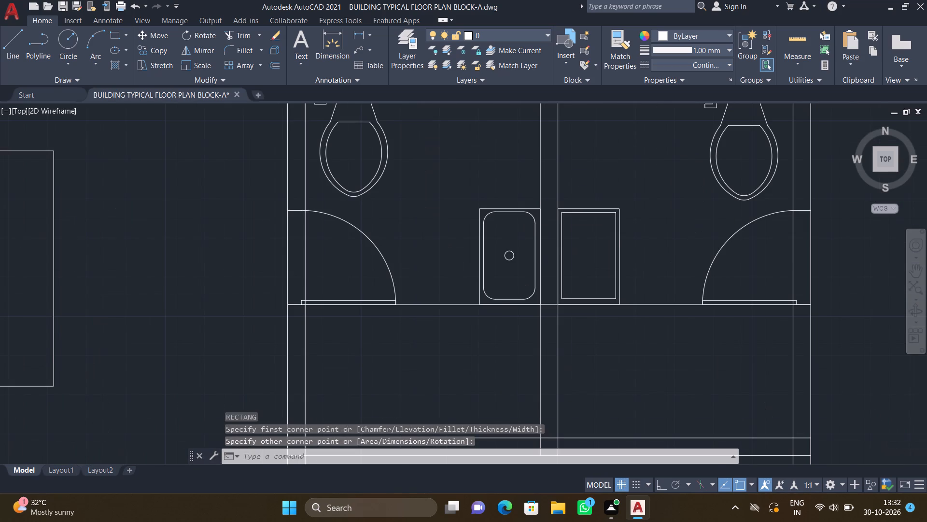
key("f")
key("Return")
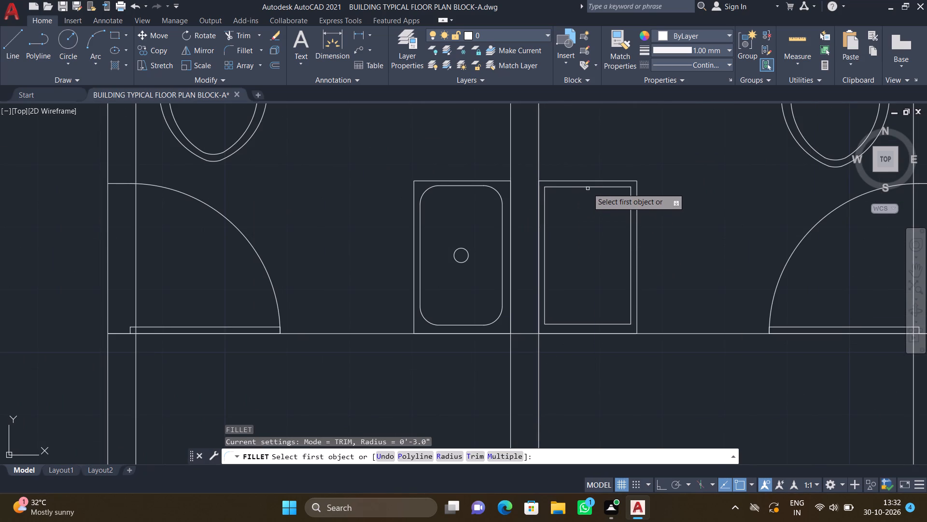
left_click(589, 187)
left_click(544, 226)
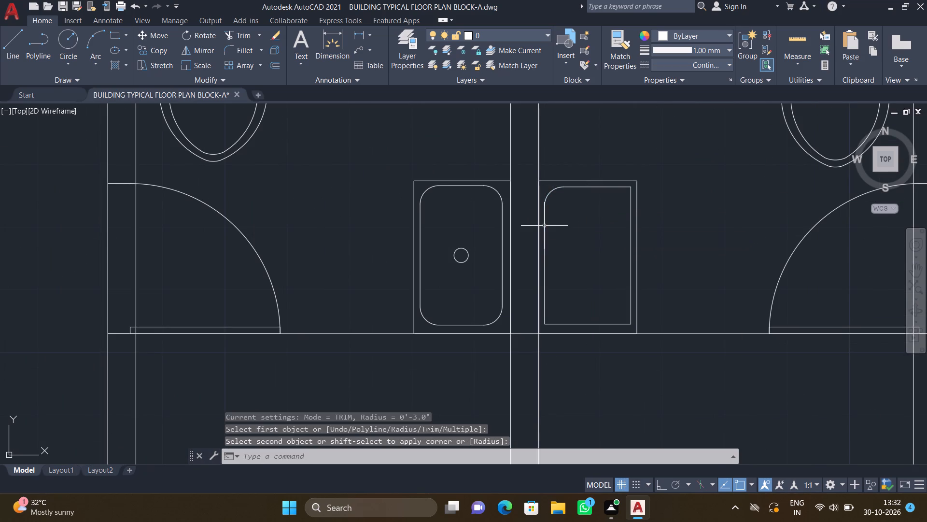
key("space")
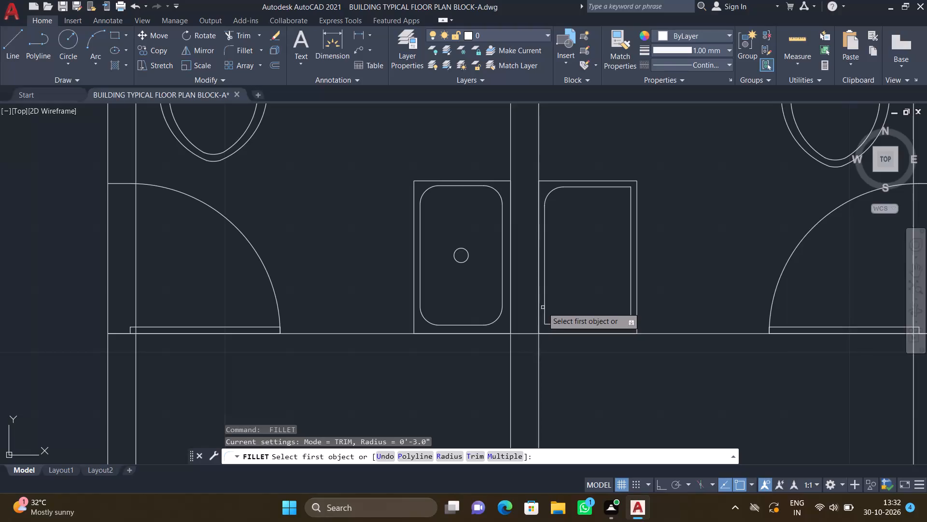
left_click(546, 300)
left_click(555, 323)
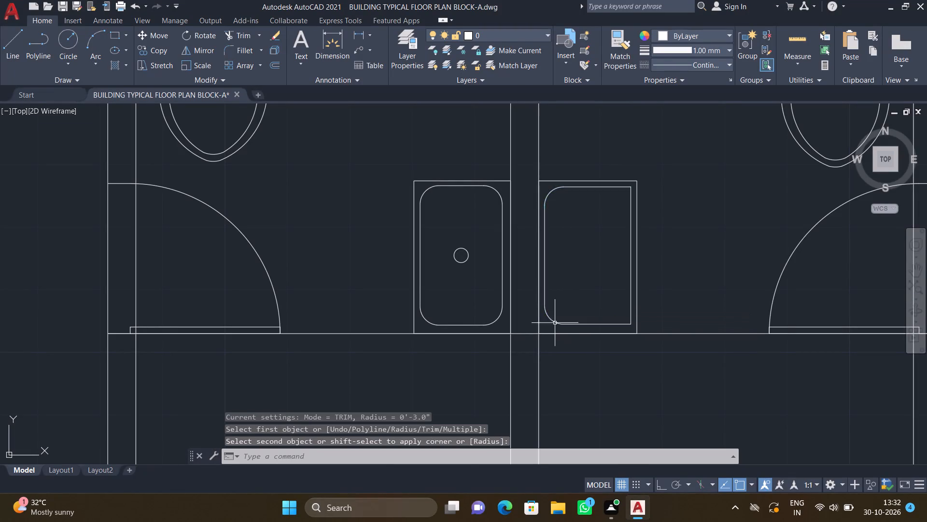
key("space")
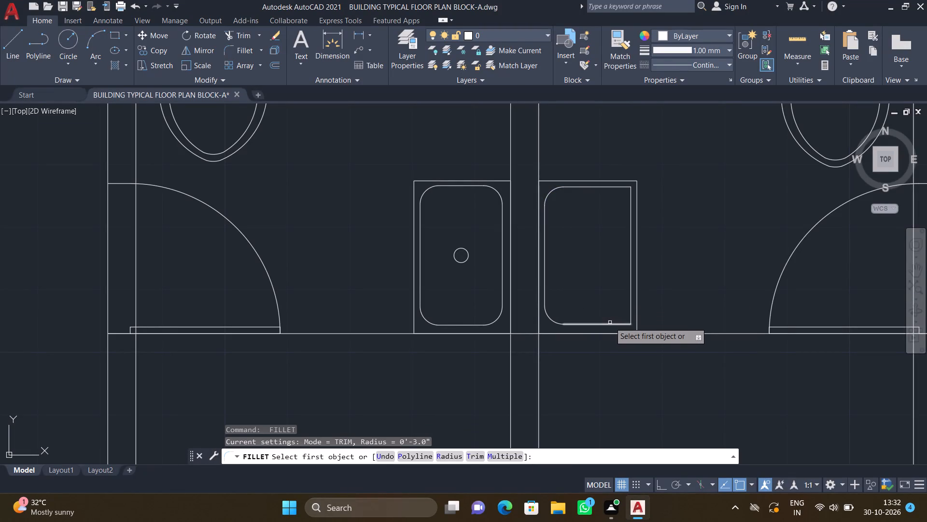
left_click(610, 322)
left_click(619, 323)
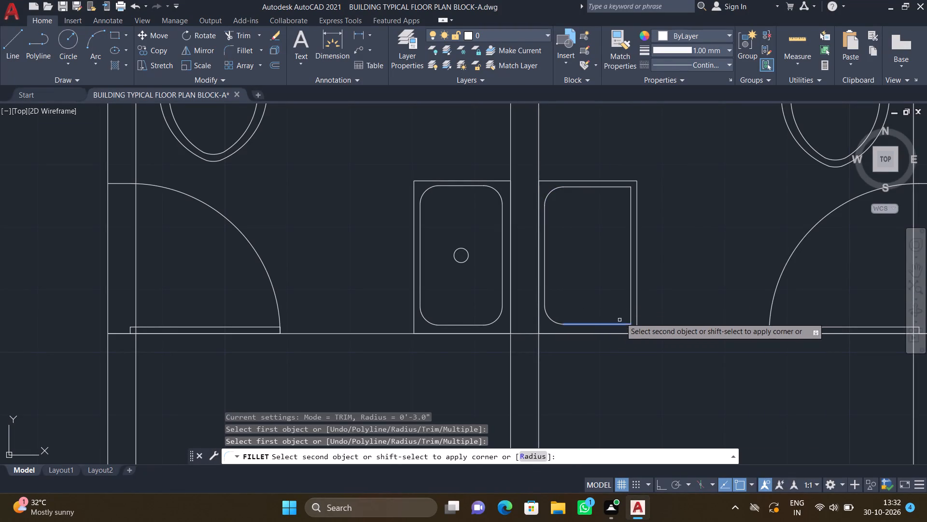
left_click(632, 307)
key("space")
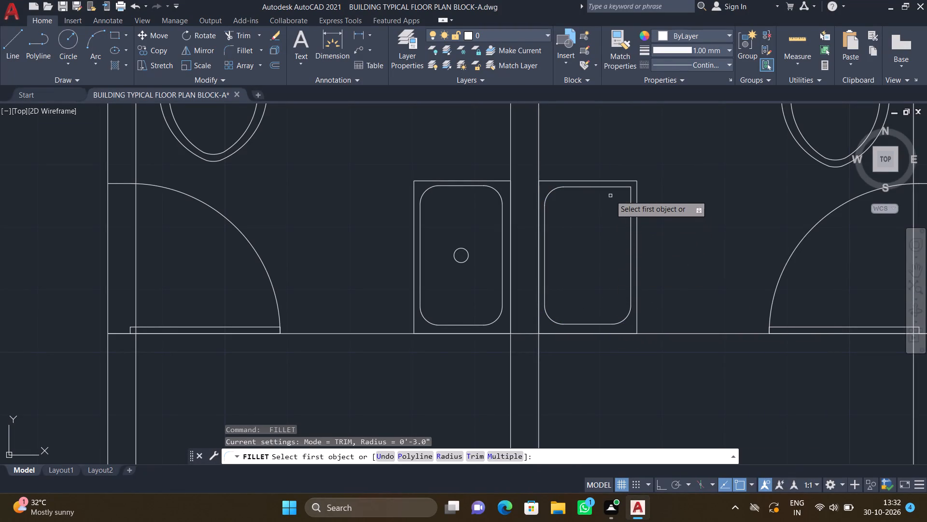
left_click(617, 188)
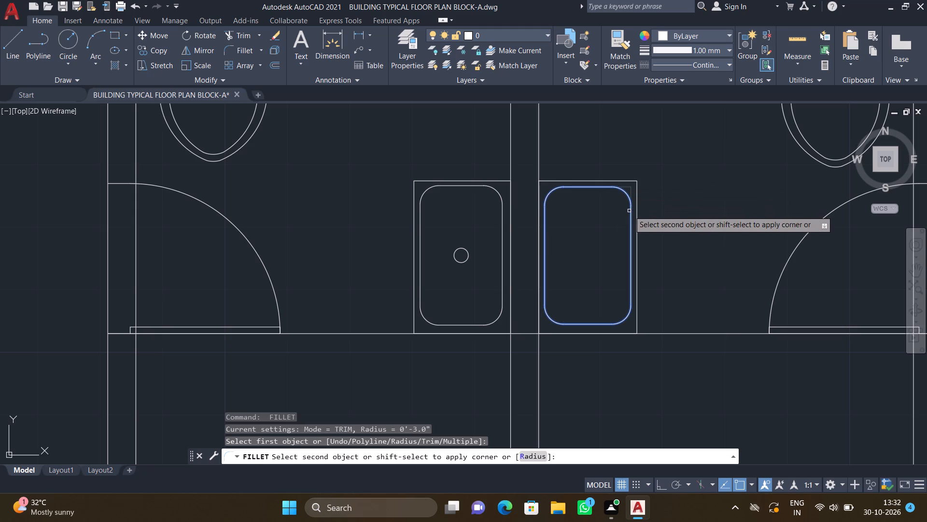
left_click(631, 211)
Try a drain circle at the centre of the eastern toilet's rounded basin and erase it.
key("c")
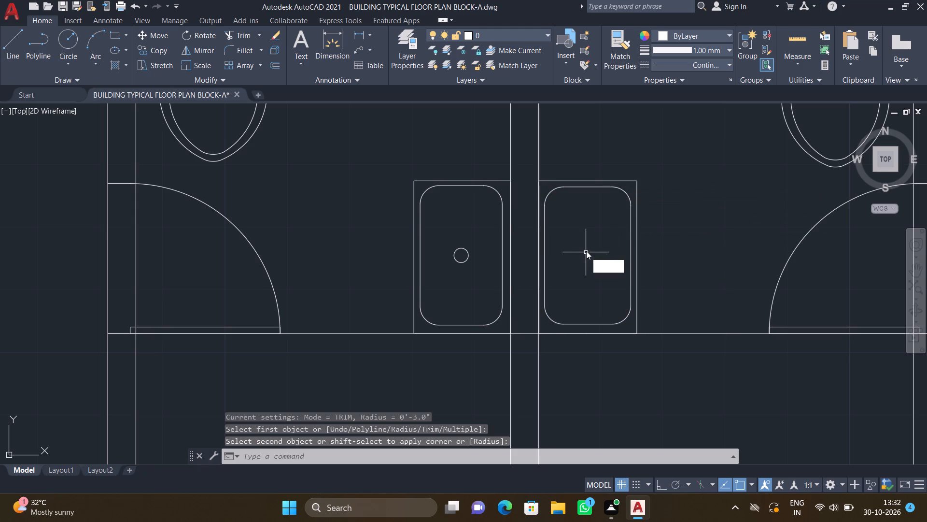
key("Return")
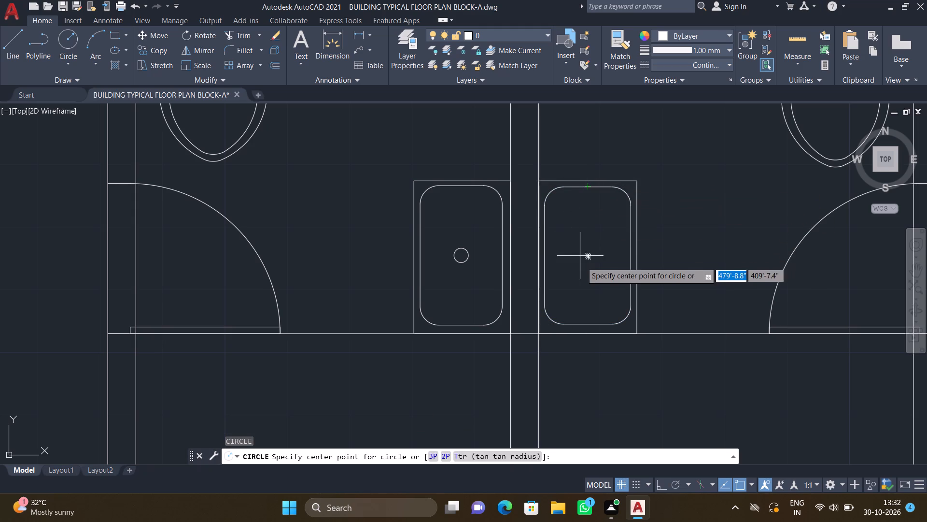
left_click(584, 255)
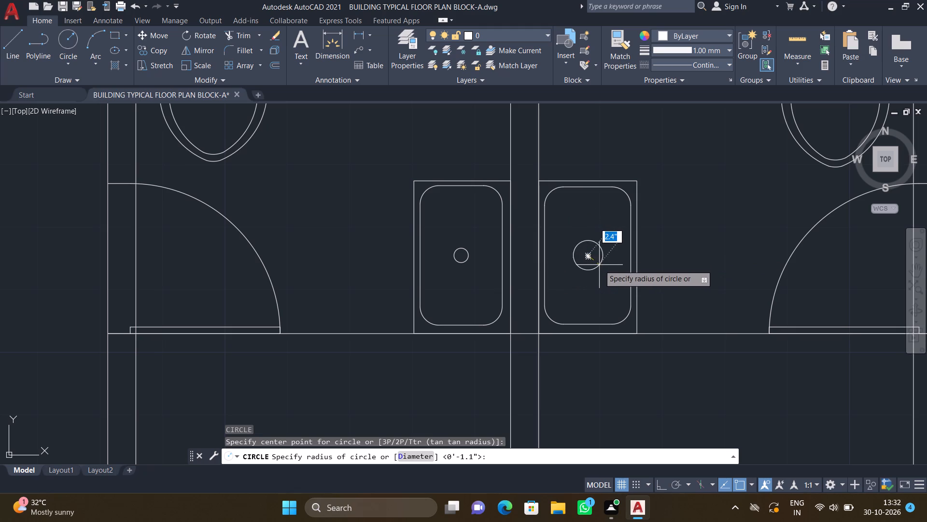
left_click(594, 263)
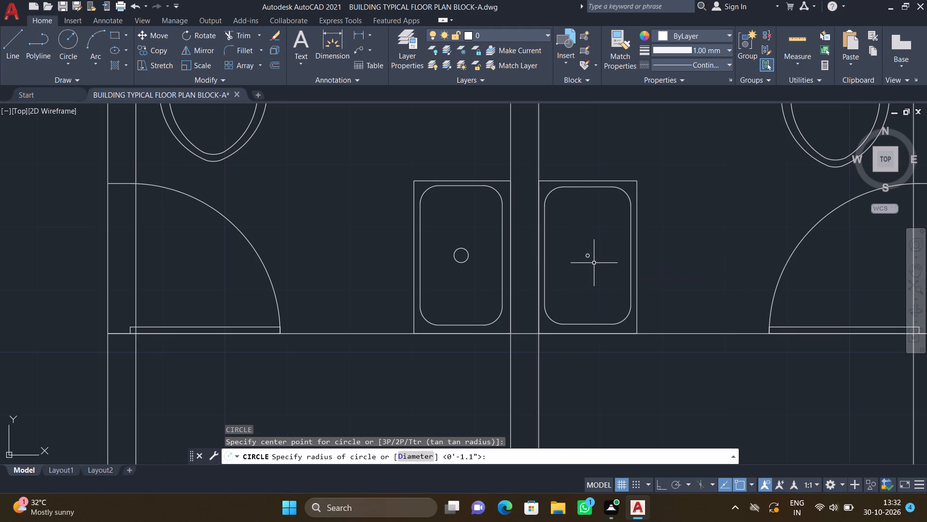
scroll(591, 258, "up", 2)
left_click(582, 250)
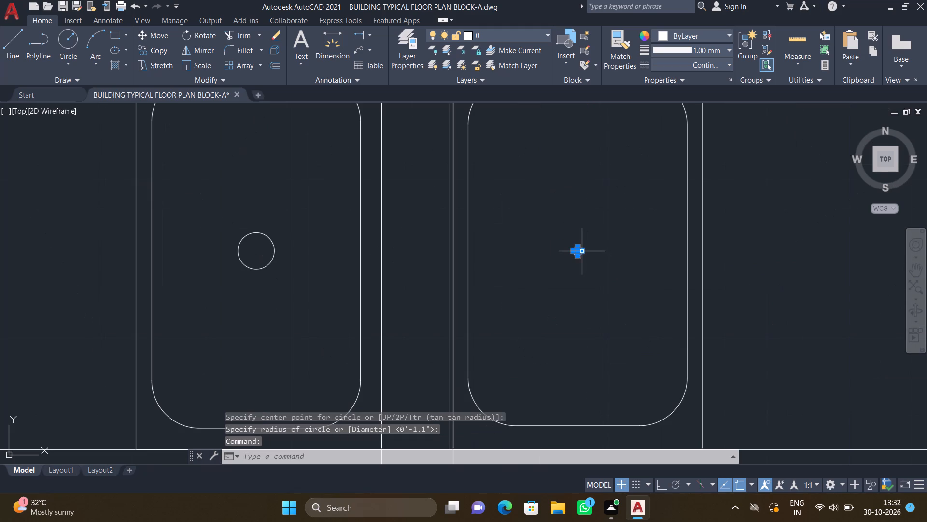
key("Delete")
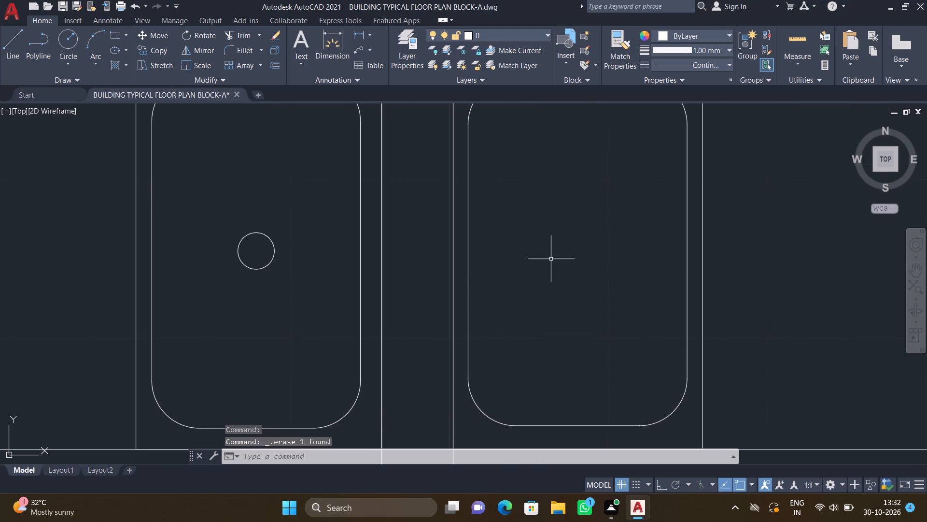
Copy the western basin's drain circle by its centre to the centre of the eastern toilet's basin.
key("c")
key("o")
key("Return")
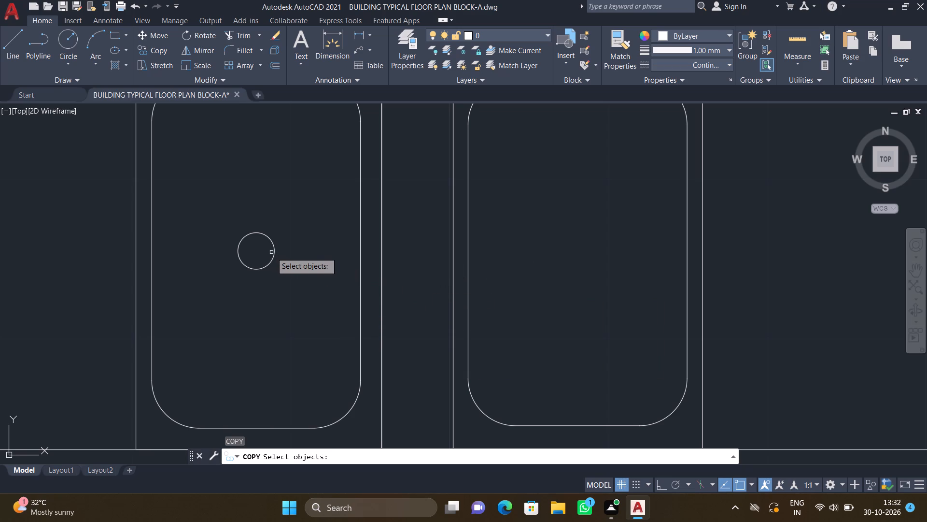
left_click(273, 240)
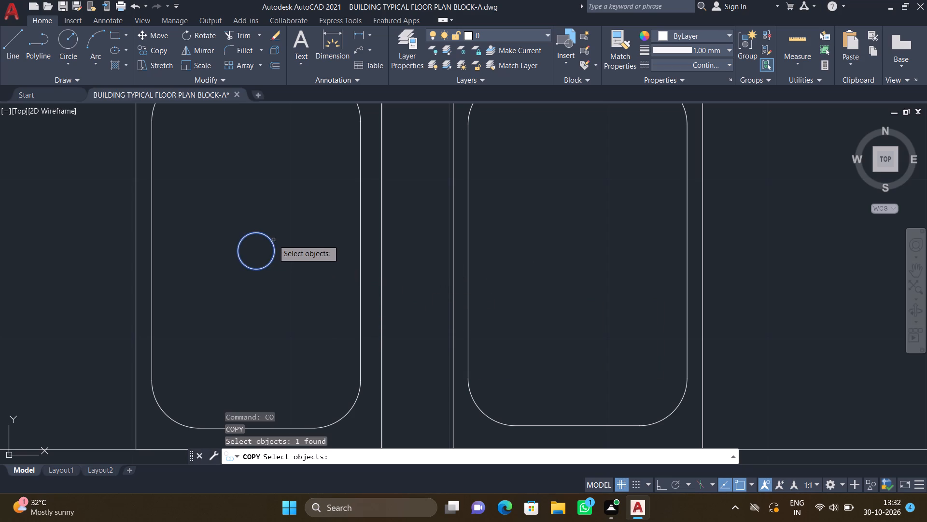
key("Return")
left_click(255, 250)
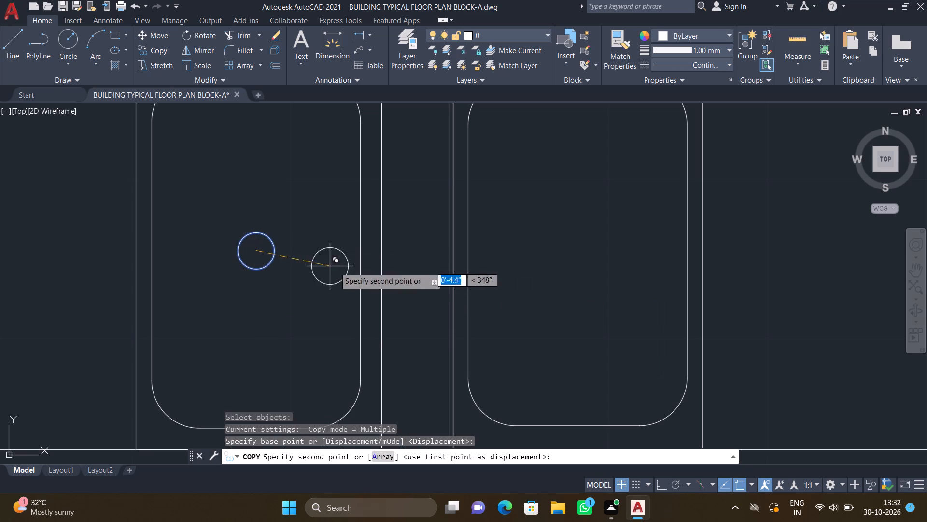
scroll(579, 242, "down", 1)
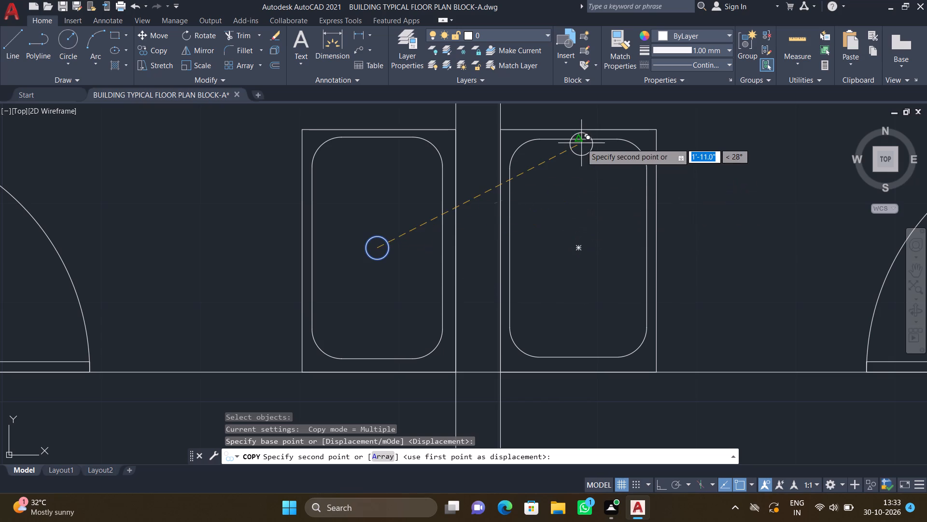
left_click(580, 247)
key("Return")
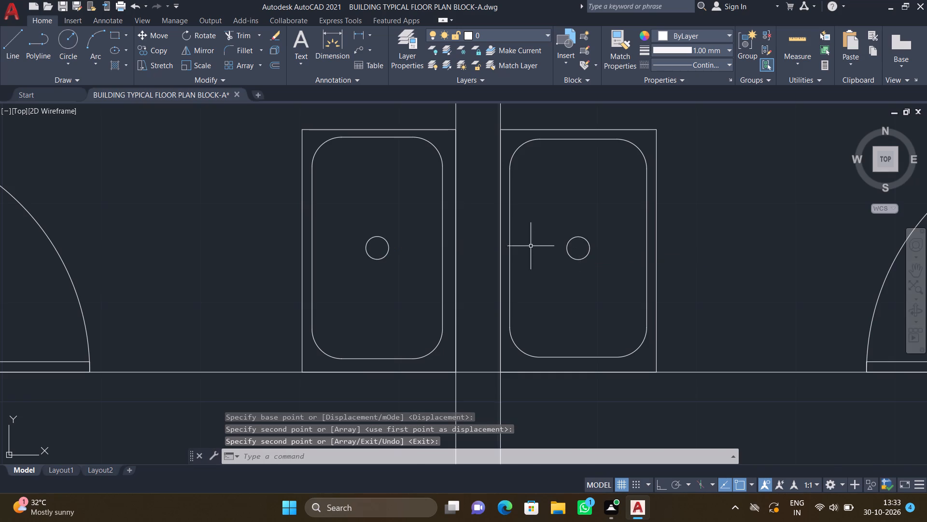
Draw a washbasin counter rectangle about 2'-9" by 1'-9" in the passage corner between the southern toilet's north wall and the bedroom wall.
scroll(531, 242, "down", 6)
middle_click_drag(487, 299, 500, 251)
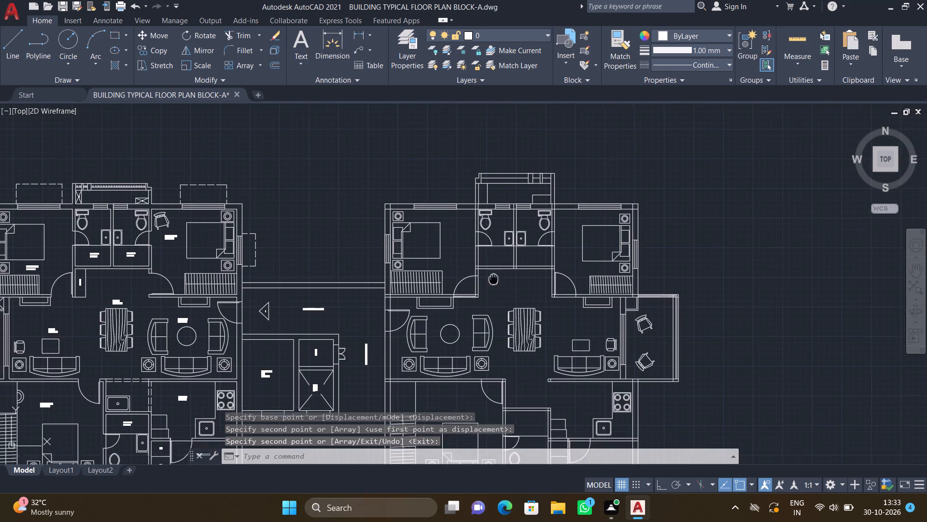
middle_click_drag(500, 251, 505, 239)
middle_click_drag(547, 371, 507, 227)
scroll(492, 234, "up", 2)
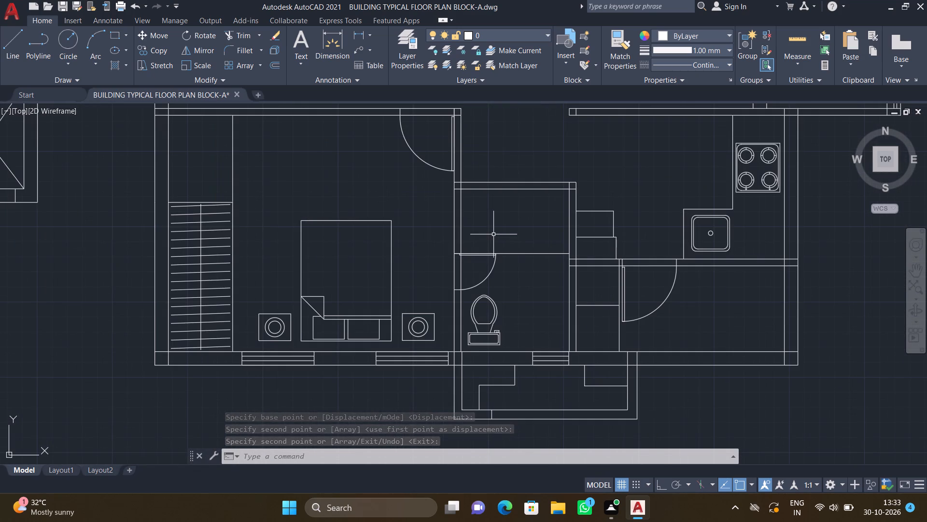
key("r")
key("e")
key("c")
key("Return")
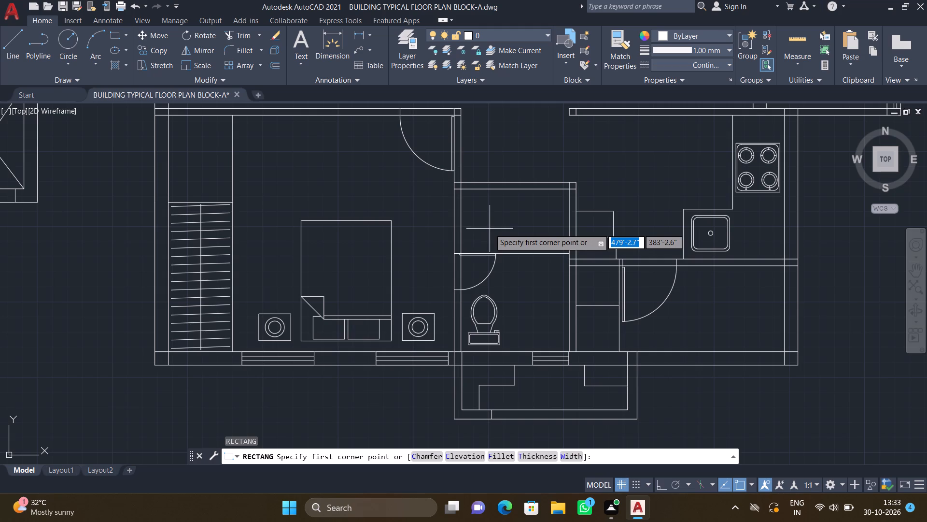
scroll(462, 245, "up", 1)
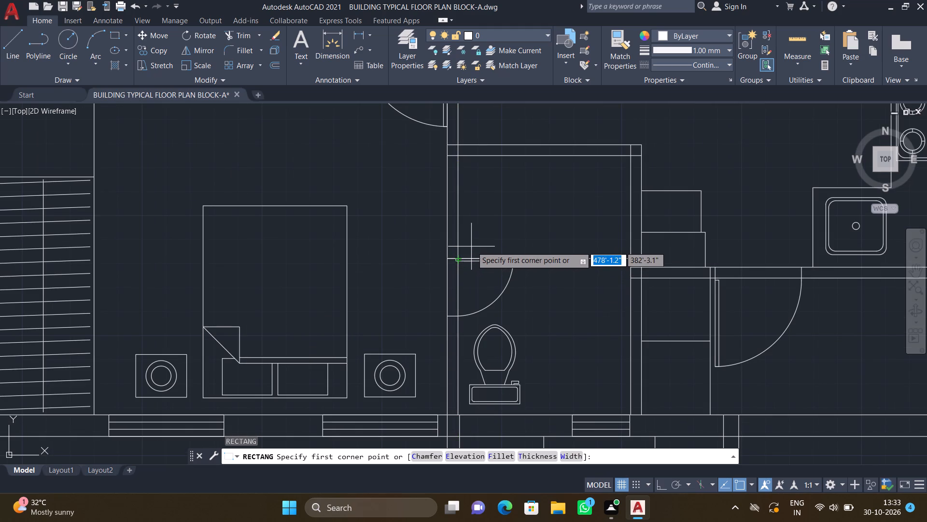
scroll(472, 246, "down", 3)
scroll(478, 223, "up", 3)
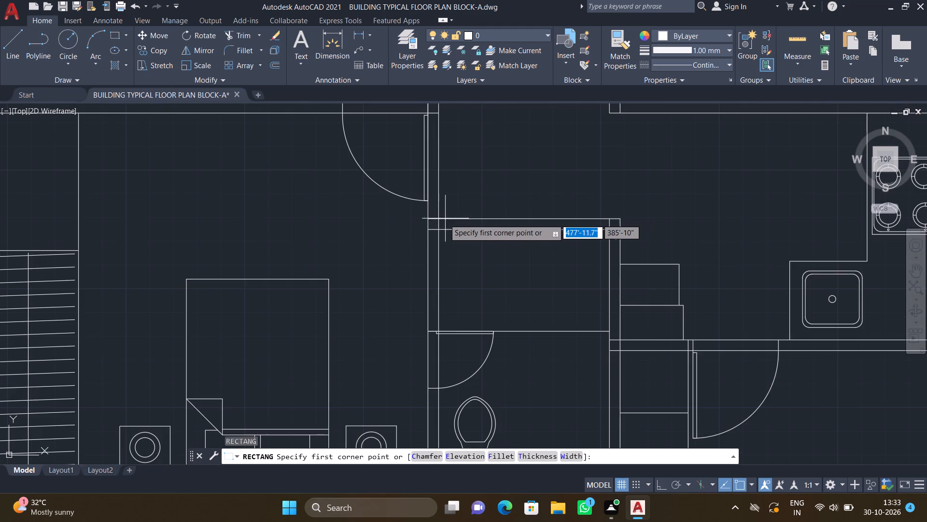
scroll(442, 220, "up", 1)
left_click(435, 218)
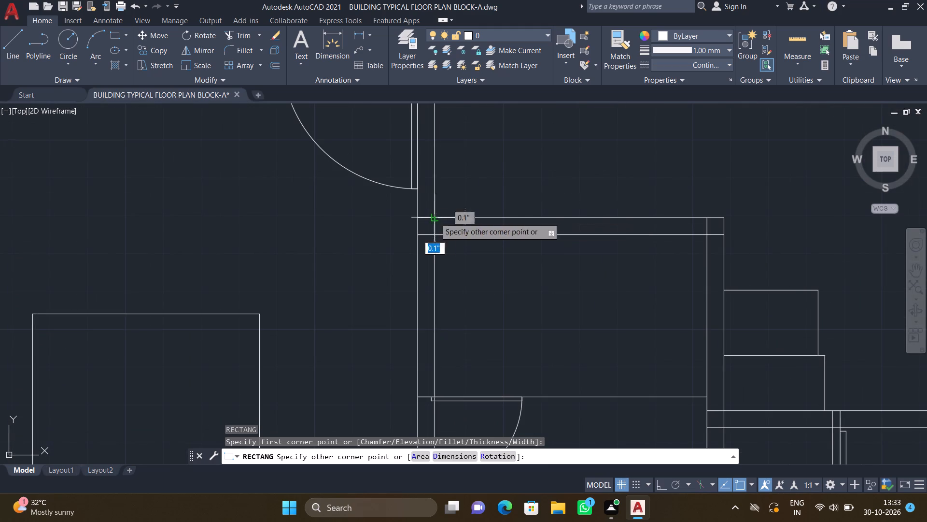
scroll(477, 170, "down", 1)
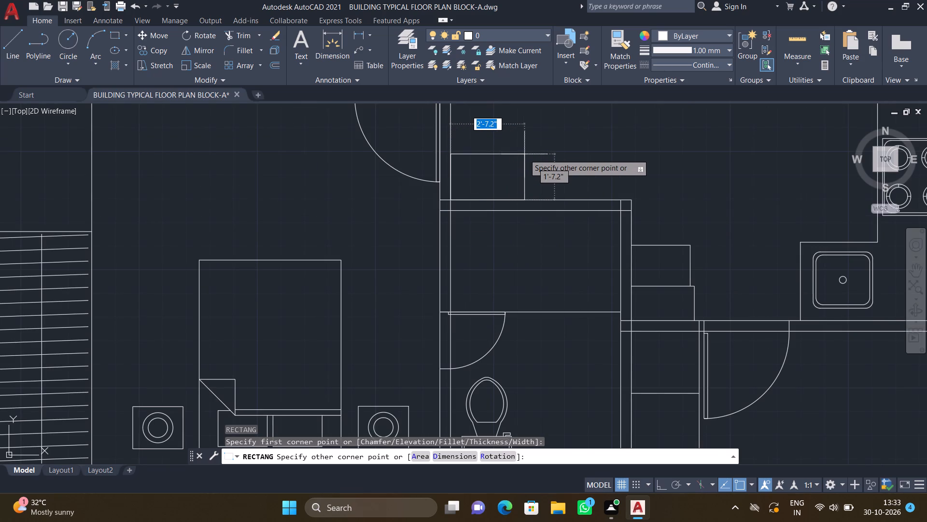
scroll(525, 147, "up", 1)
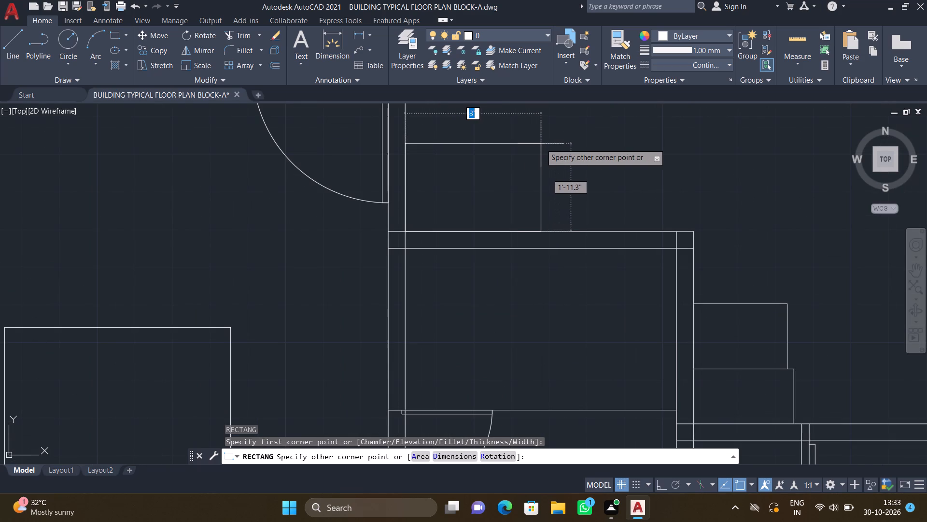
left_click(531, 151)
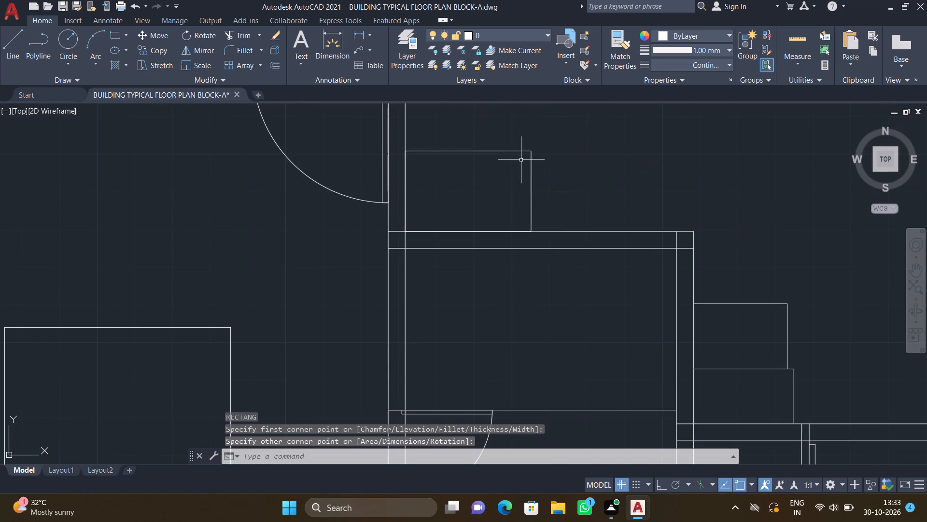
Draw an inner basin rectangle about 2'-6" by 1'-6" inside the passage washbasin counter.
key("r")
key("e")
key("c")
key("Return")
scroll(407, 164, "up", 2)
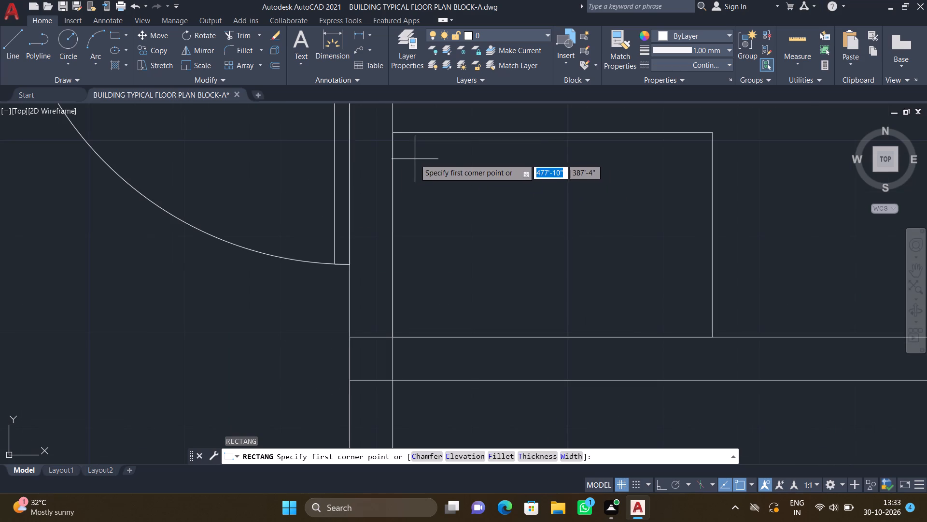
left_click(410, 147)
scroll(463, 197, "down", 2)
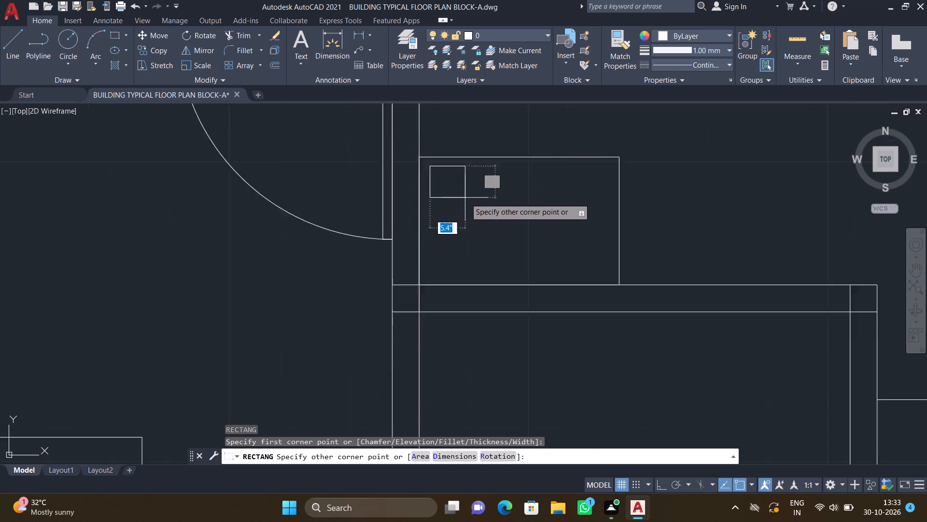
scroll(545, 232, "up", 1)
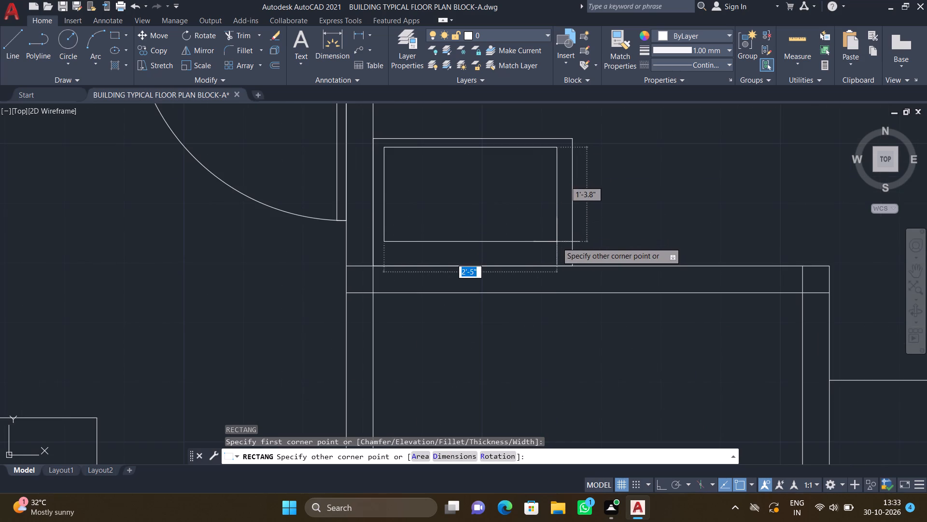
left_click(562, 253)
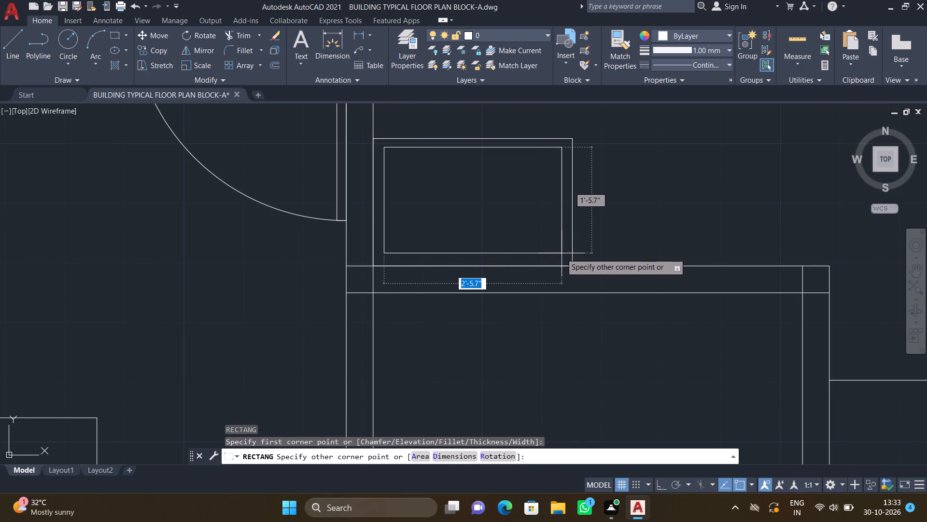
Fillet all four corners of the passage washbasin's inner rectangle with the 3" radius.
key("f")
key("Return")
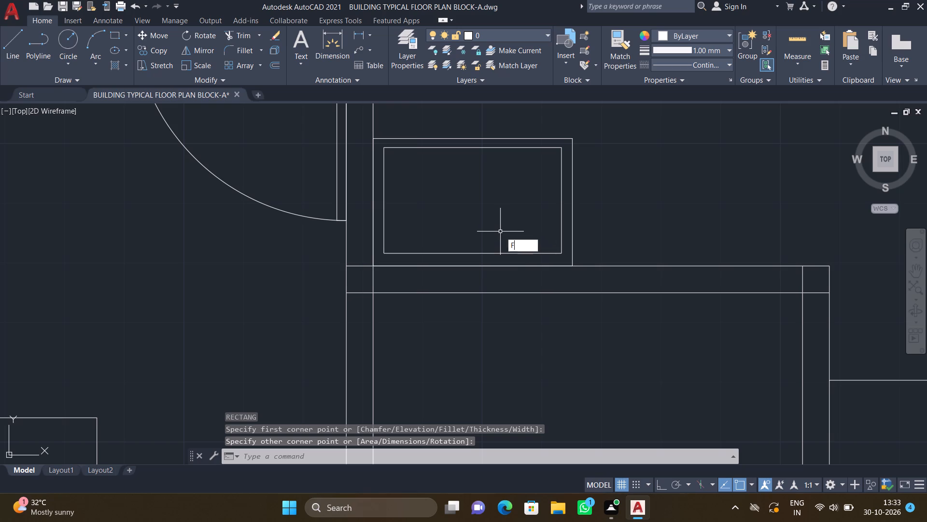
left_click(409, 147)
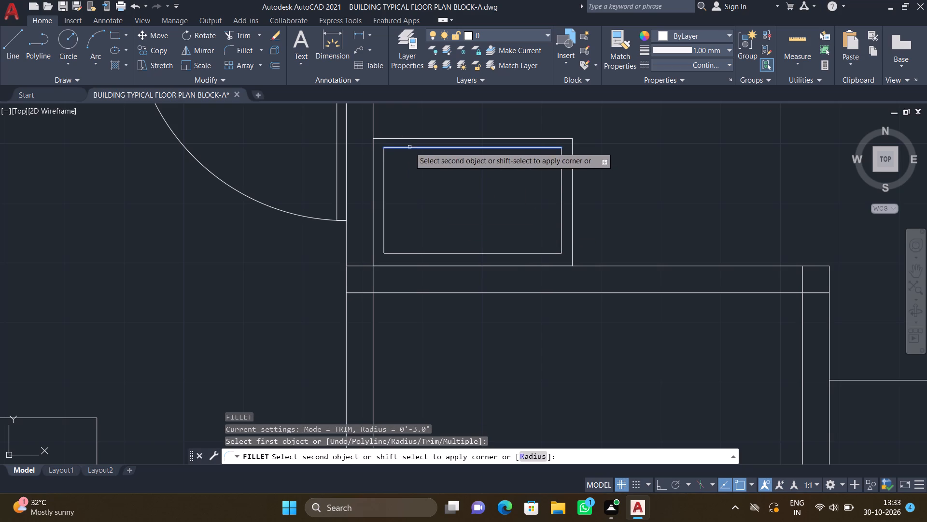
left_click(384, 160)
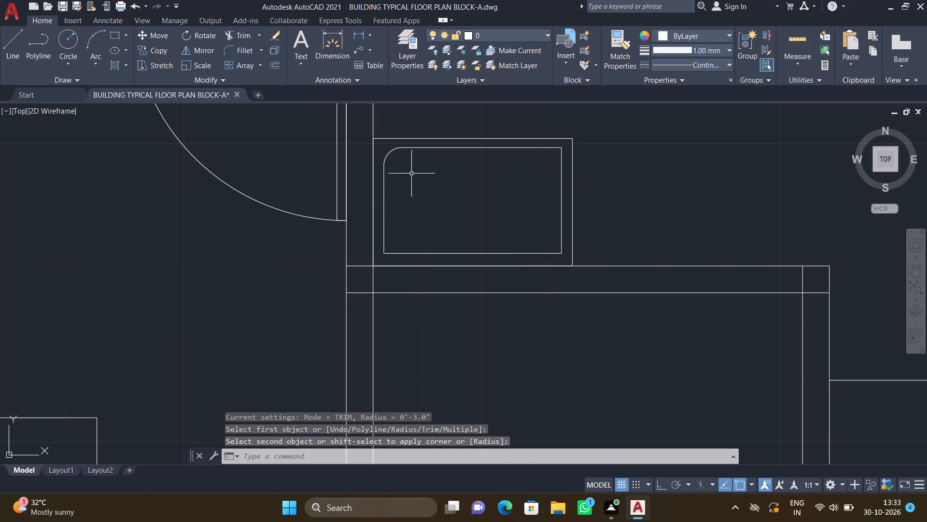
key("space")
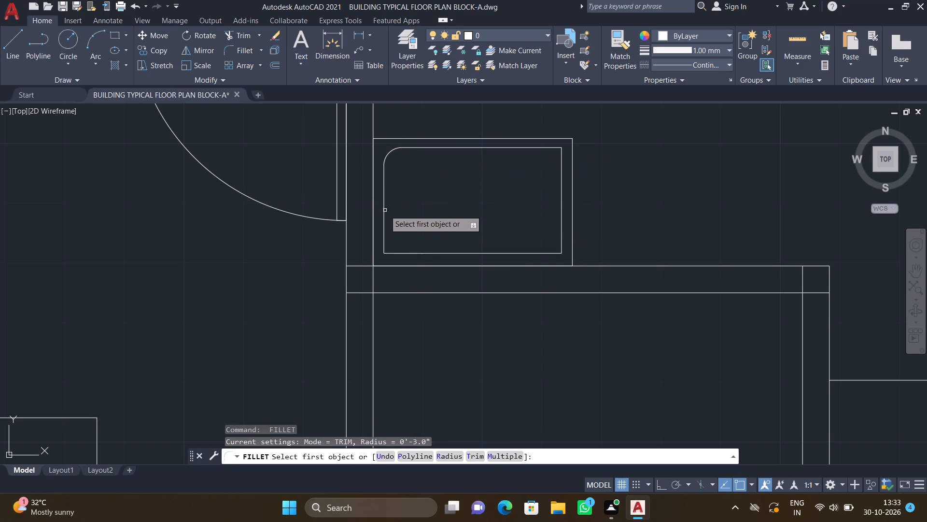
left_click(385, 210)
left_click(413, 253)
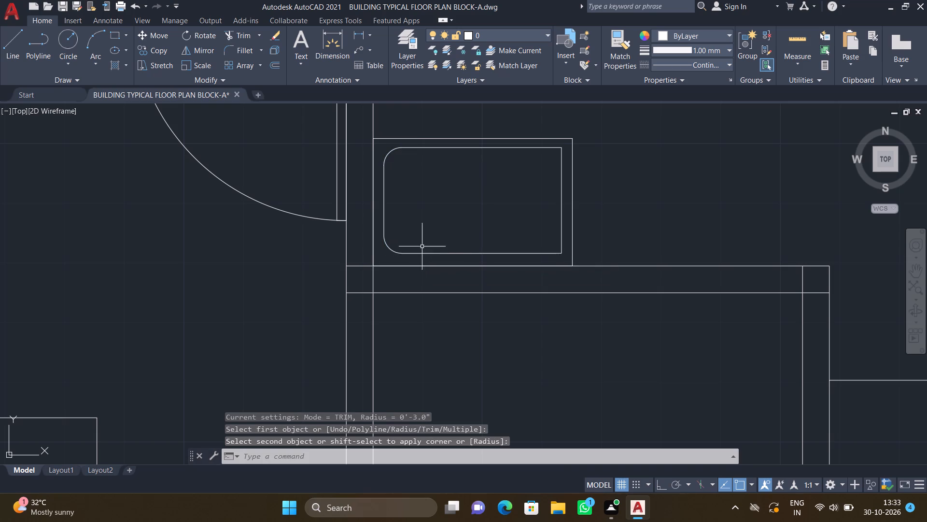
key("space")
left_click(526, 253)
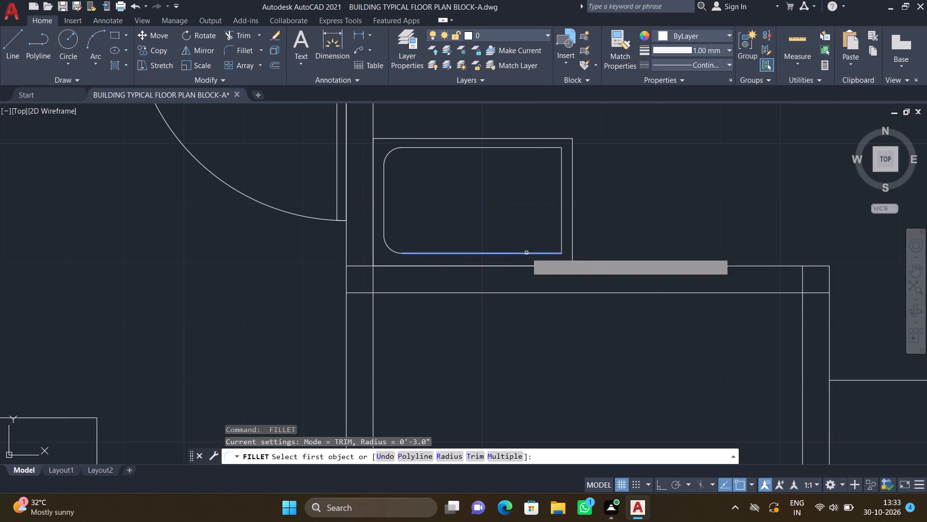
left_click(563, 221)
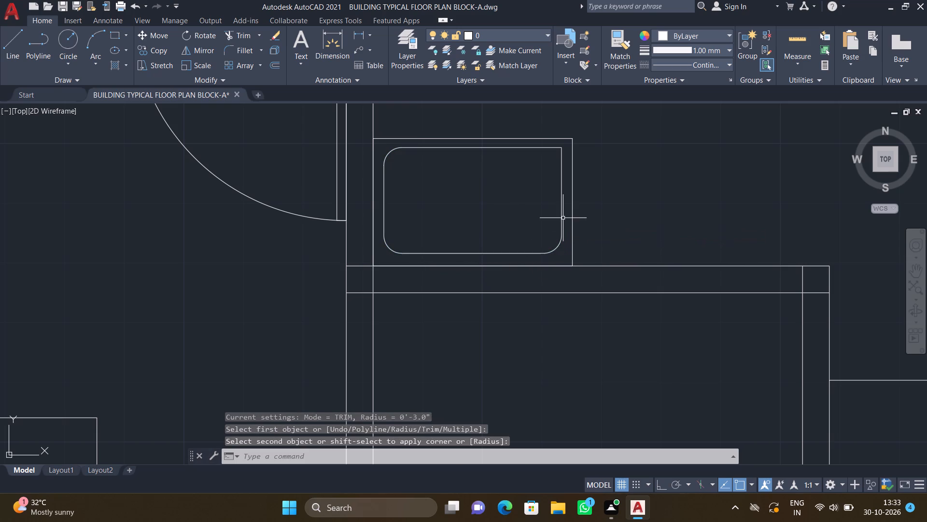
key("space")
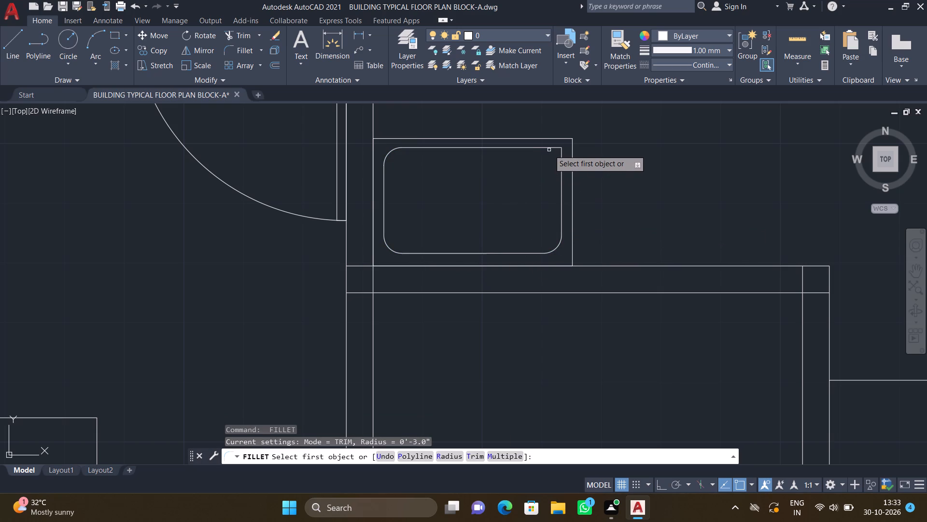
left_click(549, 149)
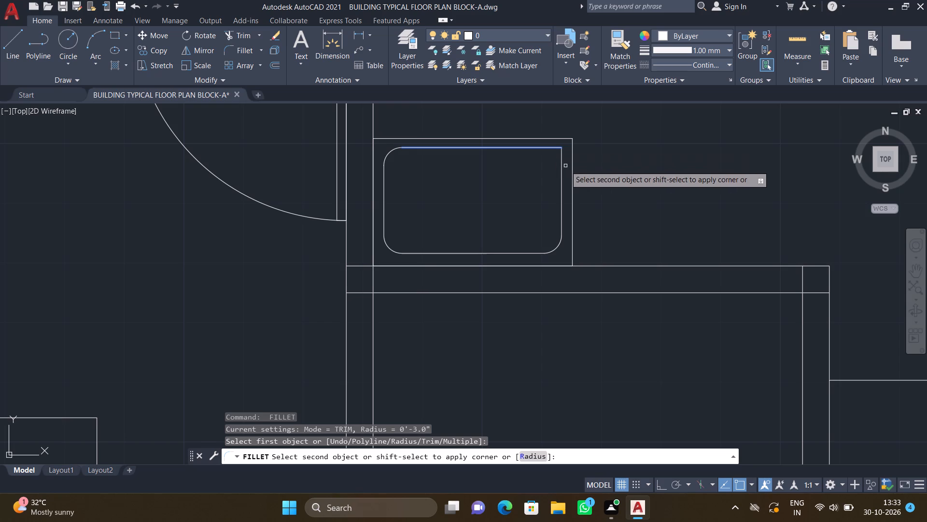
left_click(563, 160)
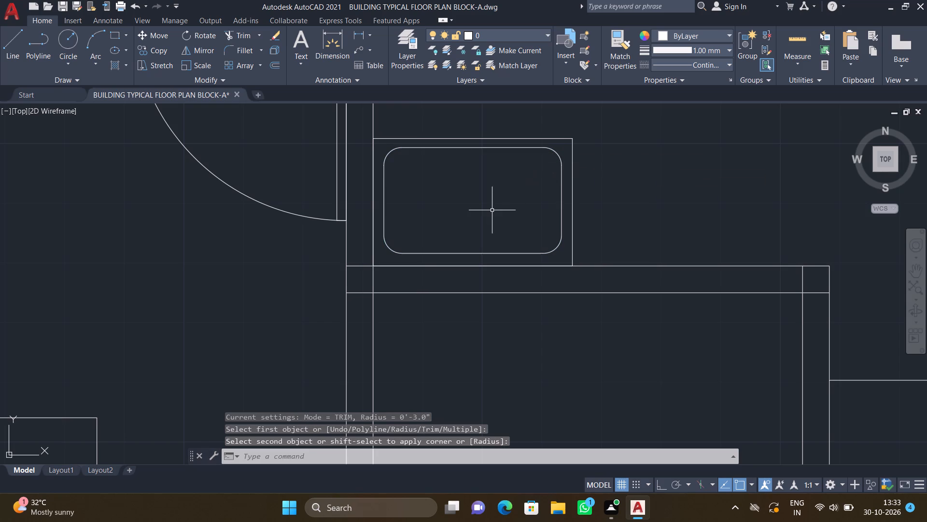
Draw a drain circle of about 1.7" radius at the centre of the passage washbasin.
key("c")
key("Return")
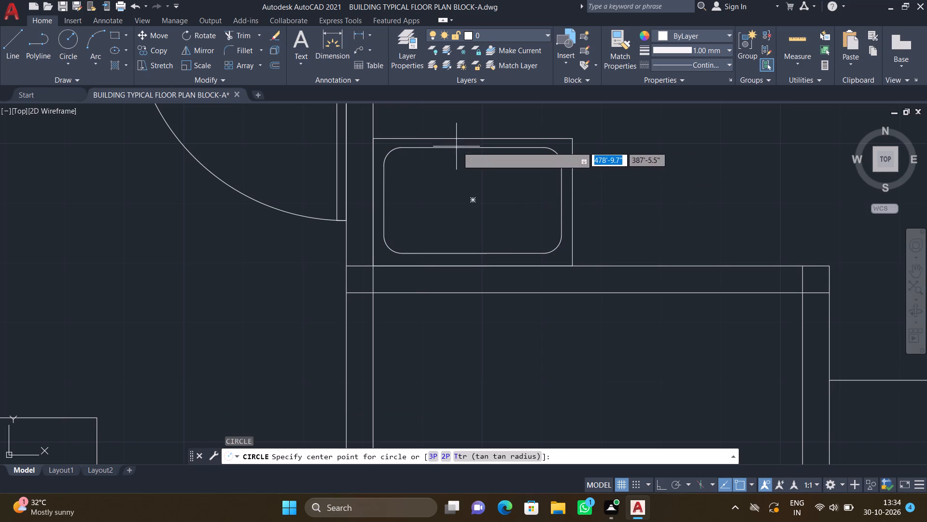
left_click(472, 196)
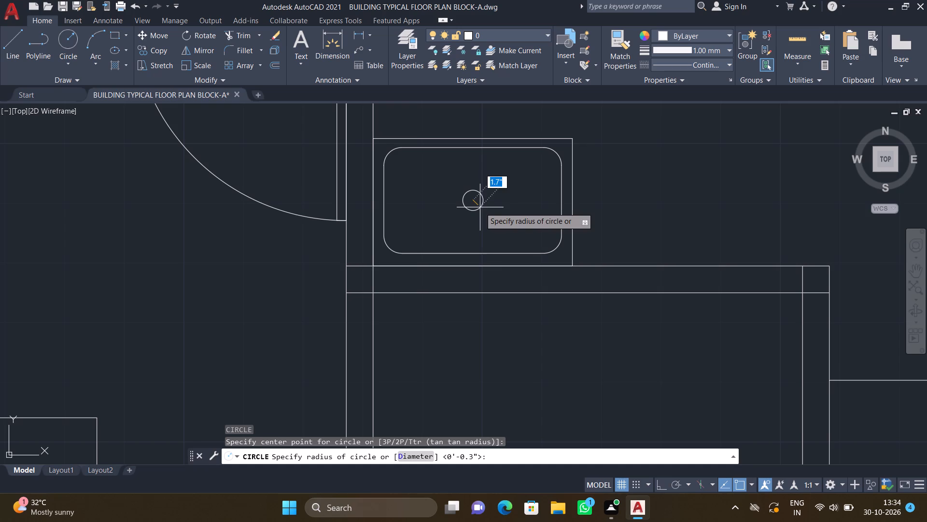
left_click(480, 206)
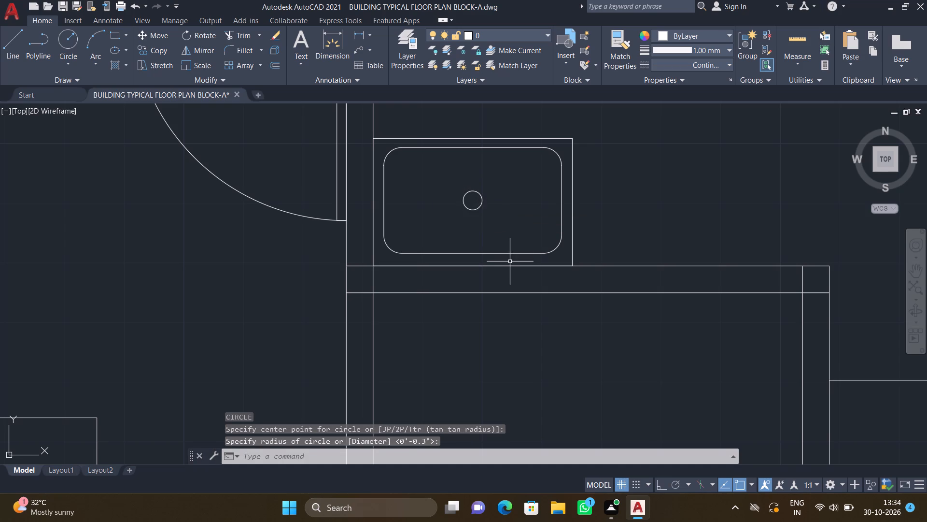
Draw a washbasin counter rectangle about 1'-7" by 2'-5" against the southern toilet's east wall, starting where it meets the shower partition line.
scroll(510, 261, "down", 3)
middle_click_drag(520, 327, 504, 256)
middle_click_drag(525, 294, 502, 256)
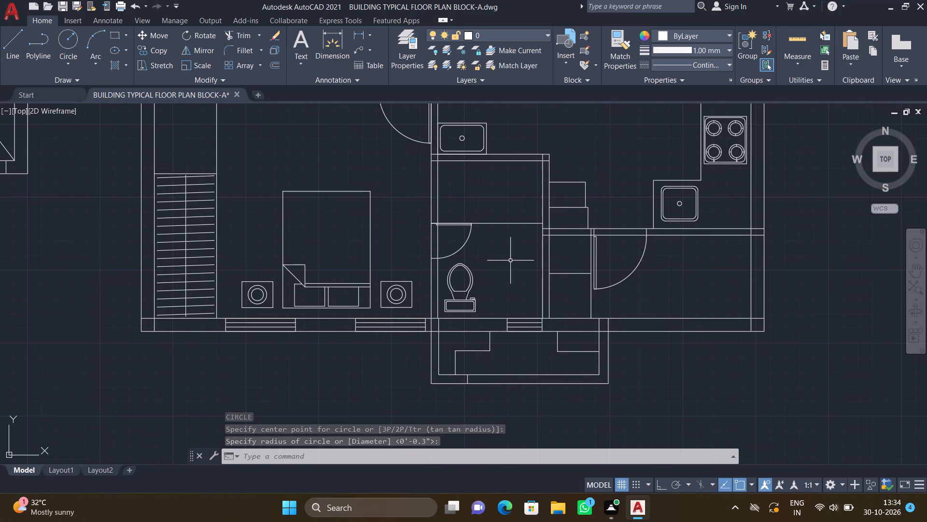
type("re")
key("c")
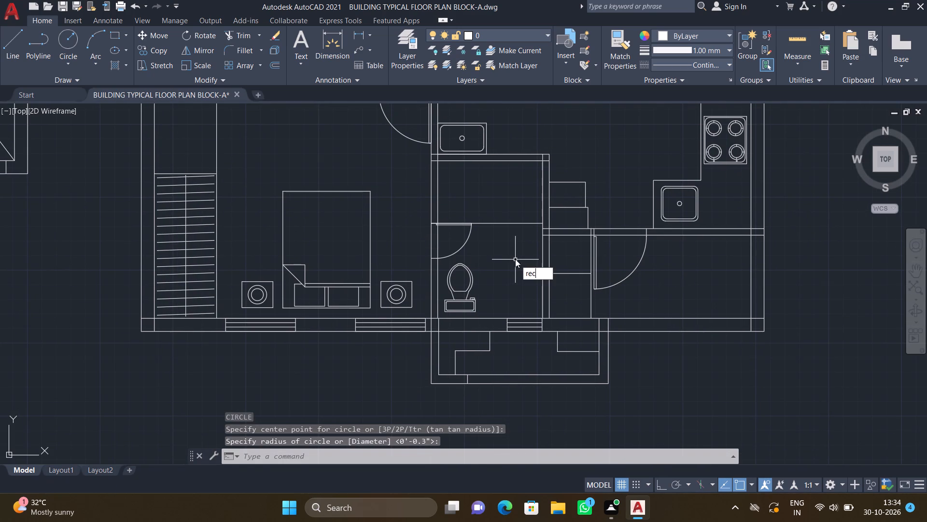
key("Return")
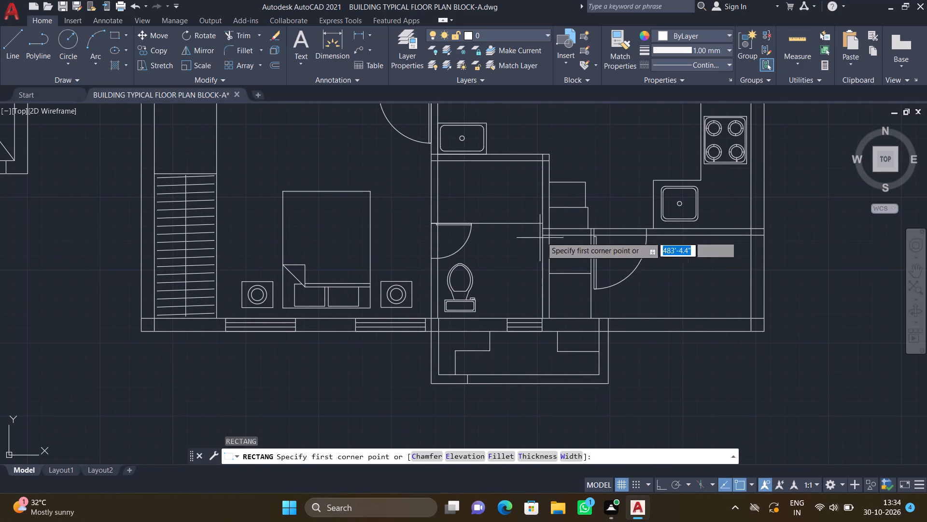
scroll(548, 232, "up", 1)
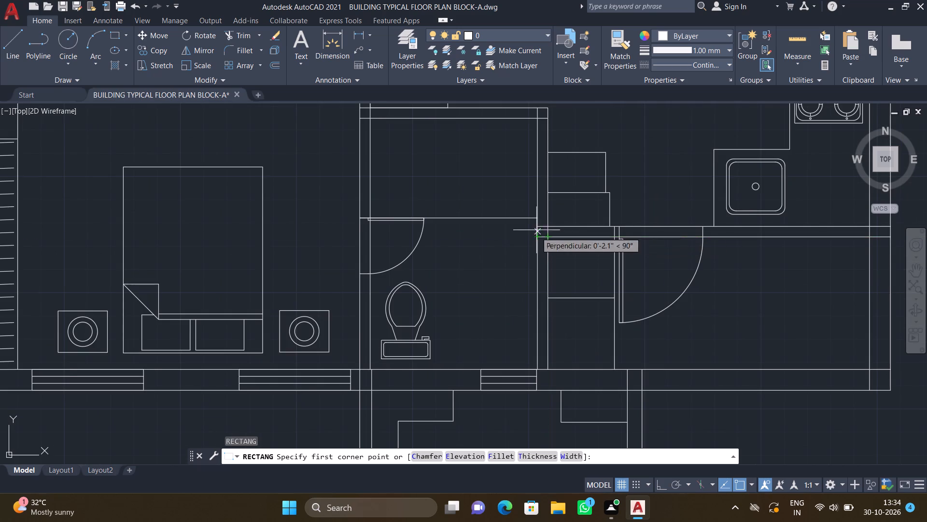
scroll(536, 229, "up", 1)
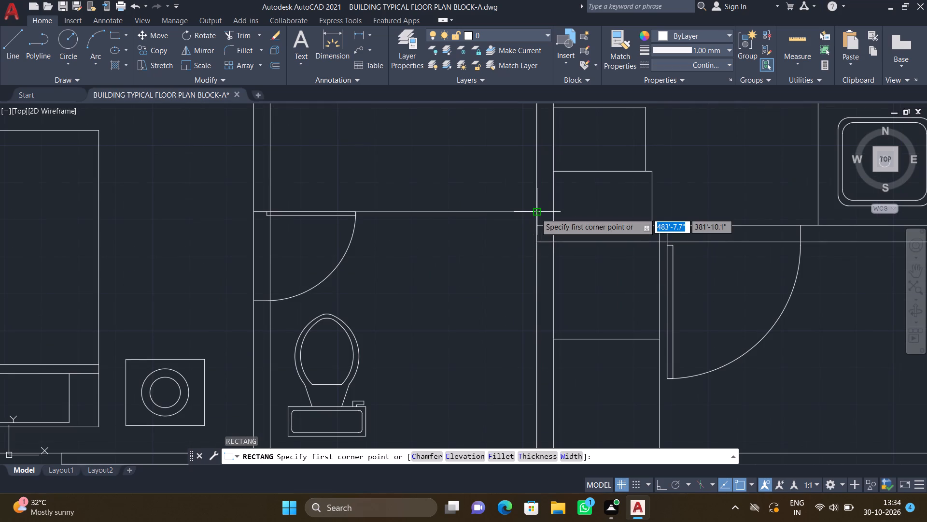
left_click(535, 213)
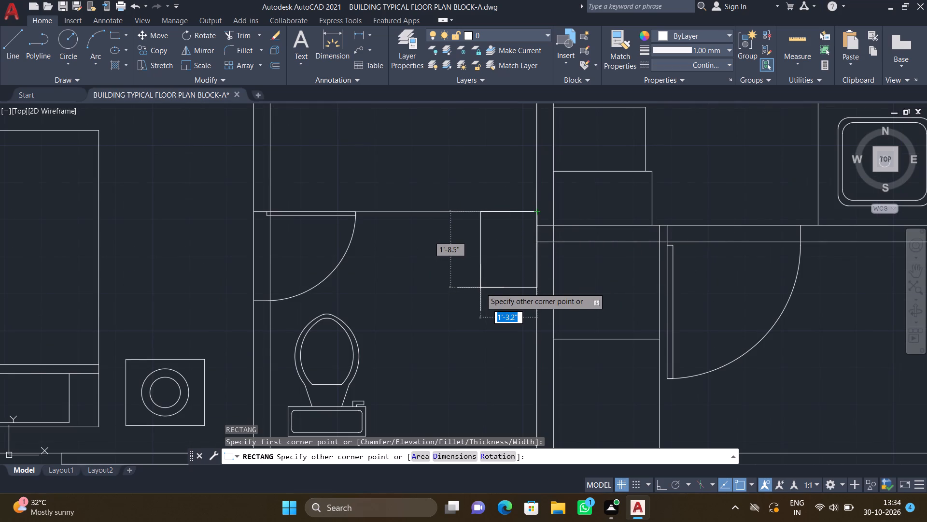
scroll(480, 288, "down", 1)
scroll(473, 308, "up", 2)
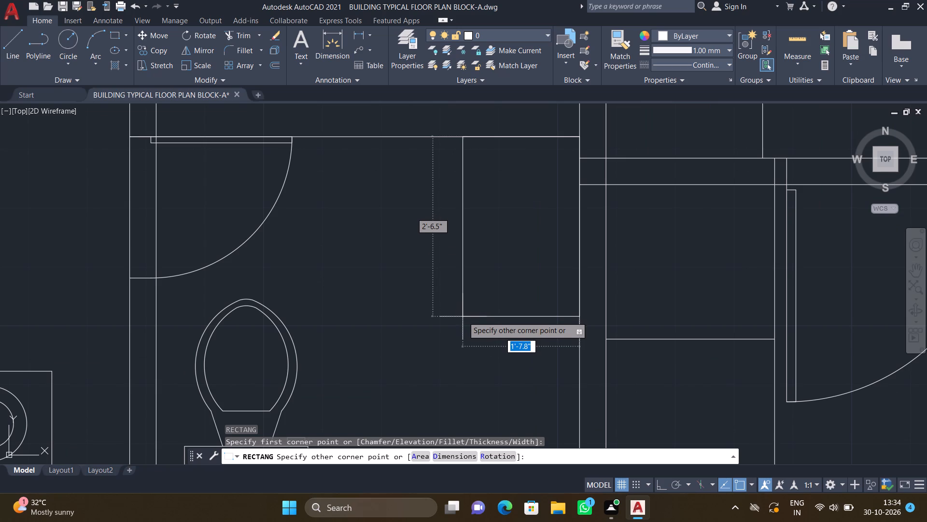
left_click(469, 308)
Draw an inner basin rectangle about 1'-3.5" by 2'-2" inside the southern toilet's washbasin counter.
key("r")
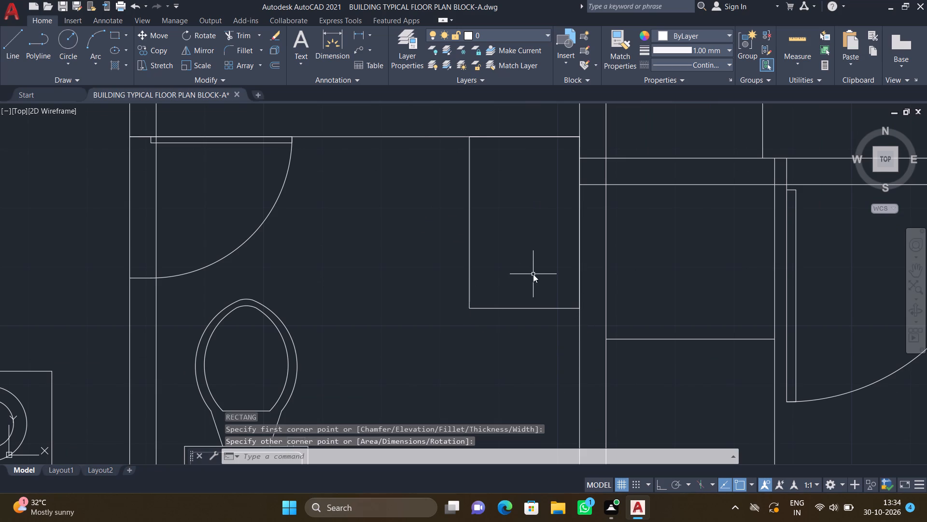
type("ec")
key("Return")
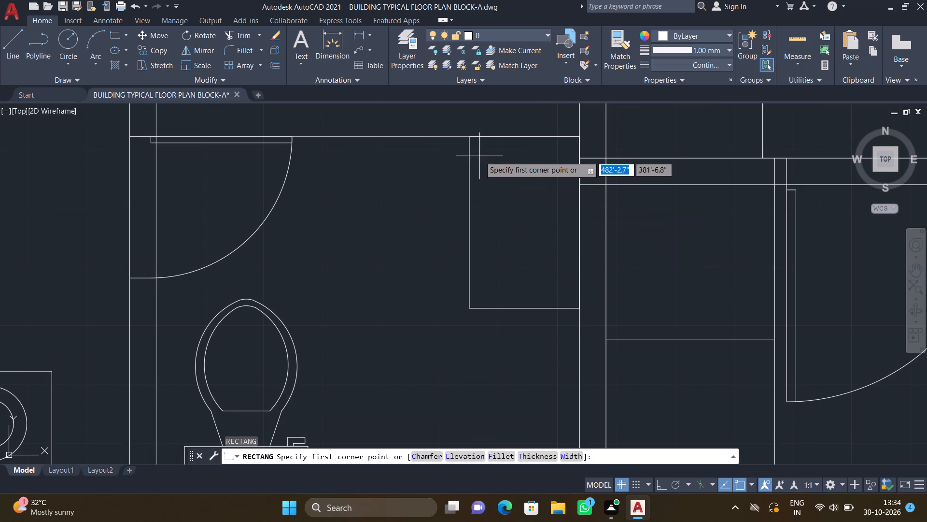
scroll(483, 150, "up", 1)
left_click(474, 141)
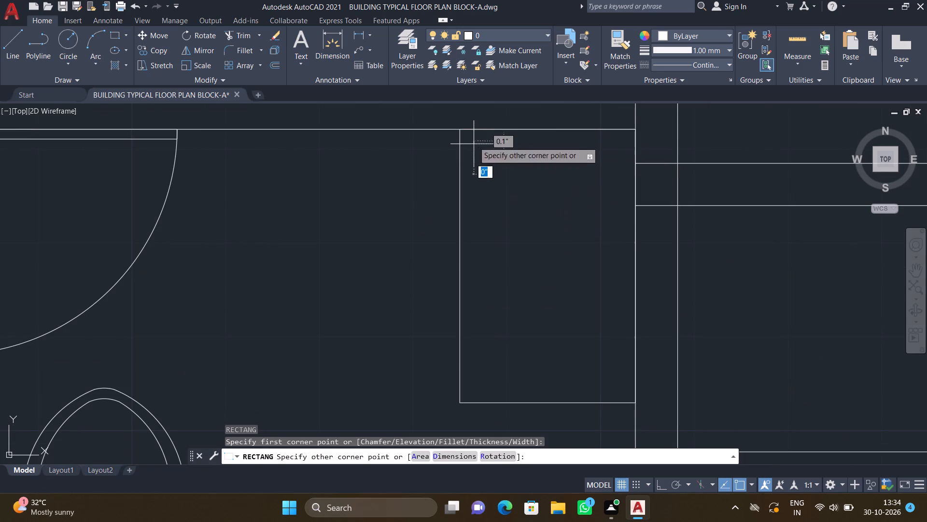
scroll(529, 231, "down", 2)
scroll(559, 281, "up", 2)
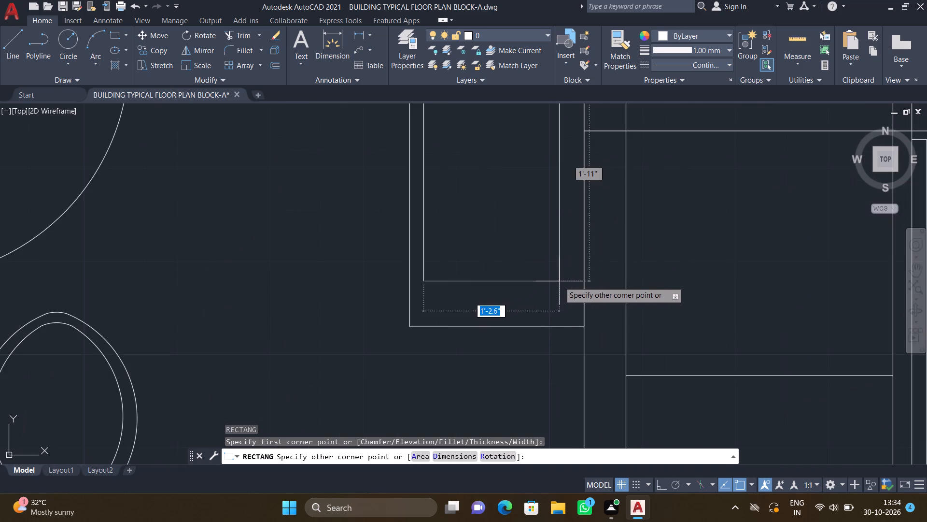
scroll(562, 290, "down", 1)
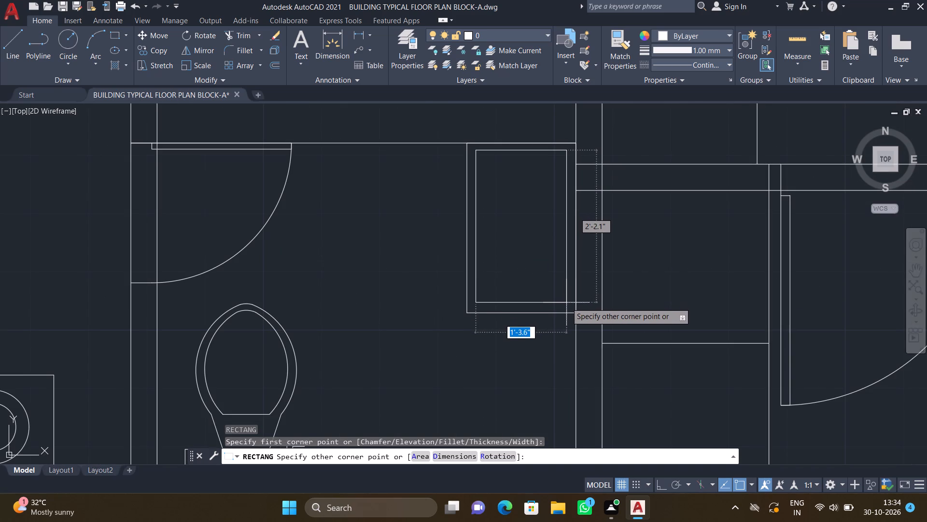
left_click(565, 301)
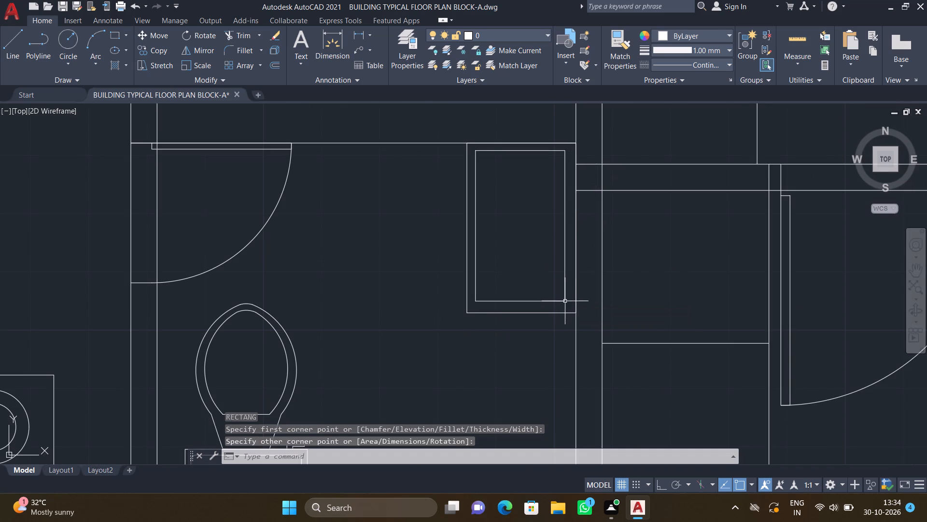
Fillet all four corners of the southern toilet washbasin's inner rectangle with the 3" radius.
key("f")
key("Return")
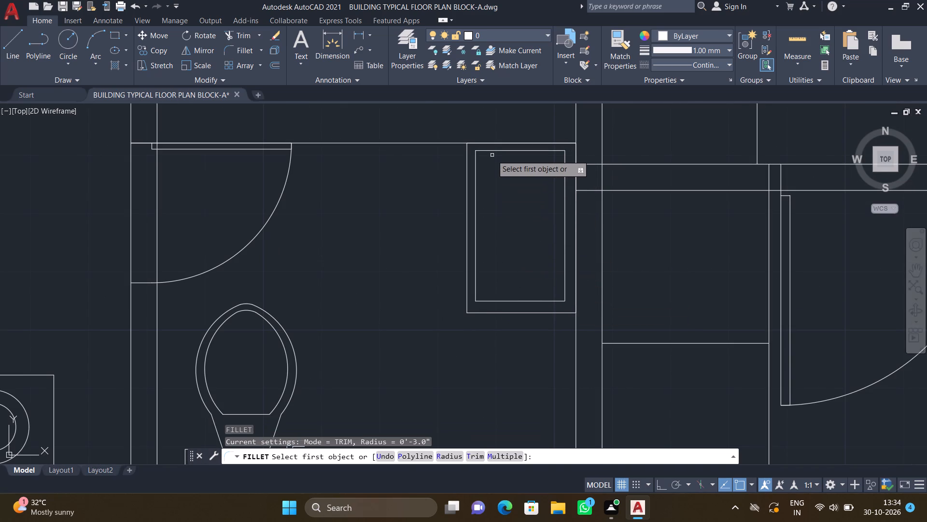
left_click(496, 150)
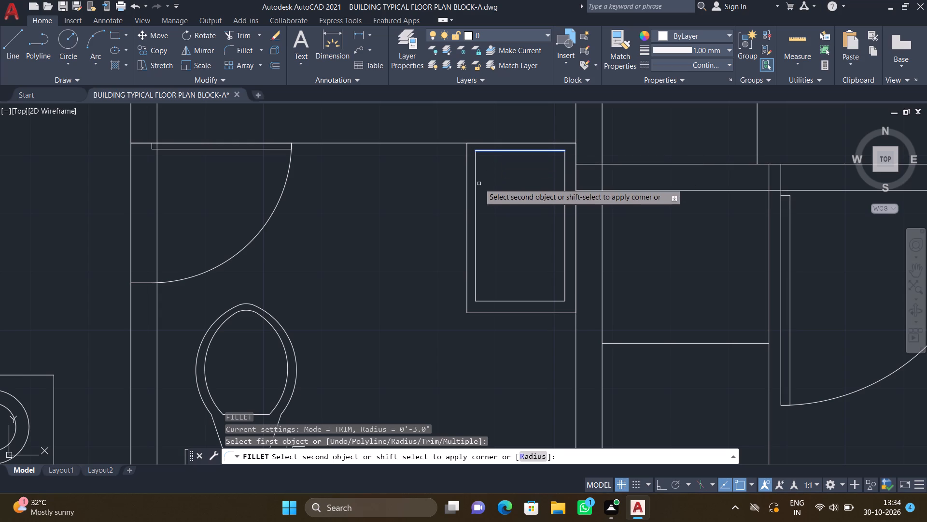
left_click(477, 176)
key("space")
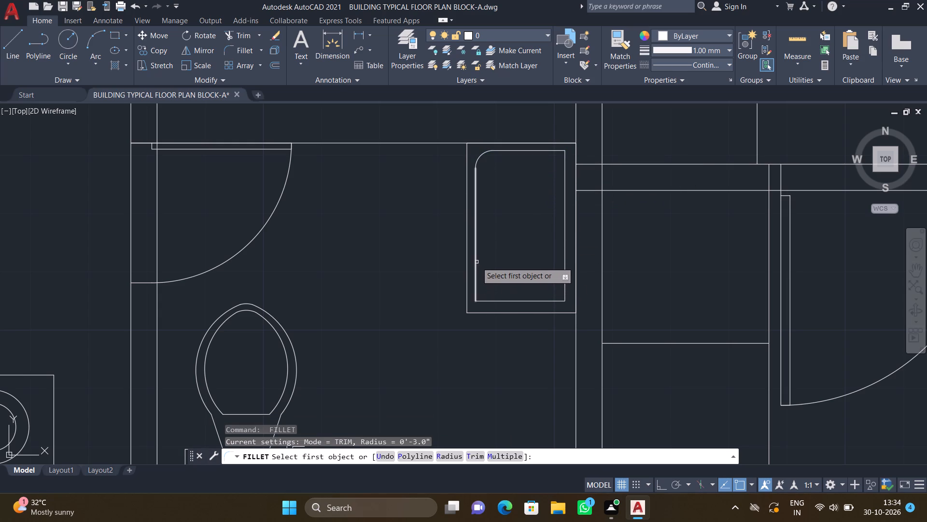
left_click(477, 261)
left_click(497, 300)
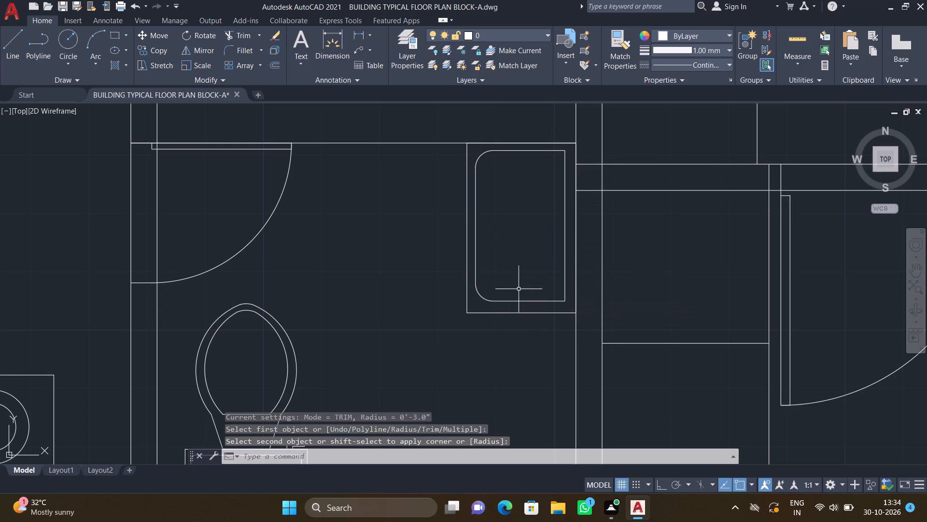
key("space")
left_click(549, 300)
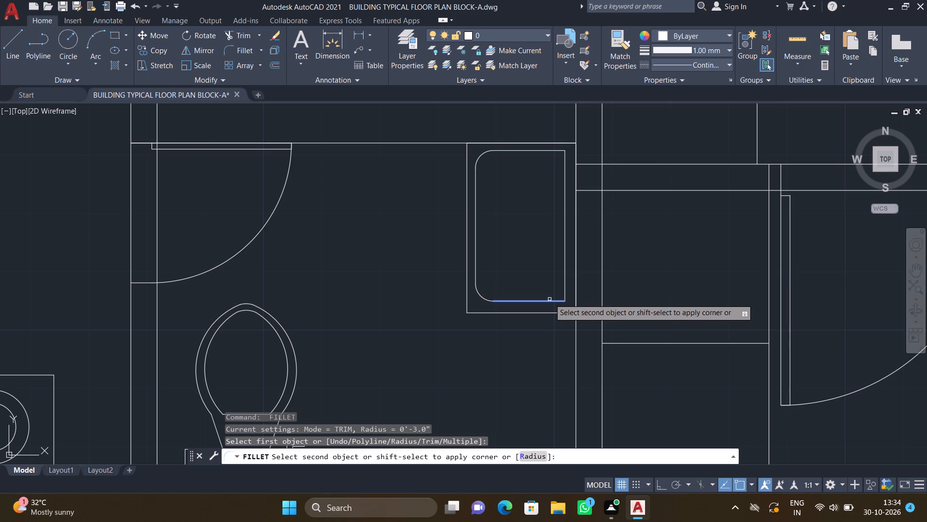
left_click(564, 282)
key("space")
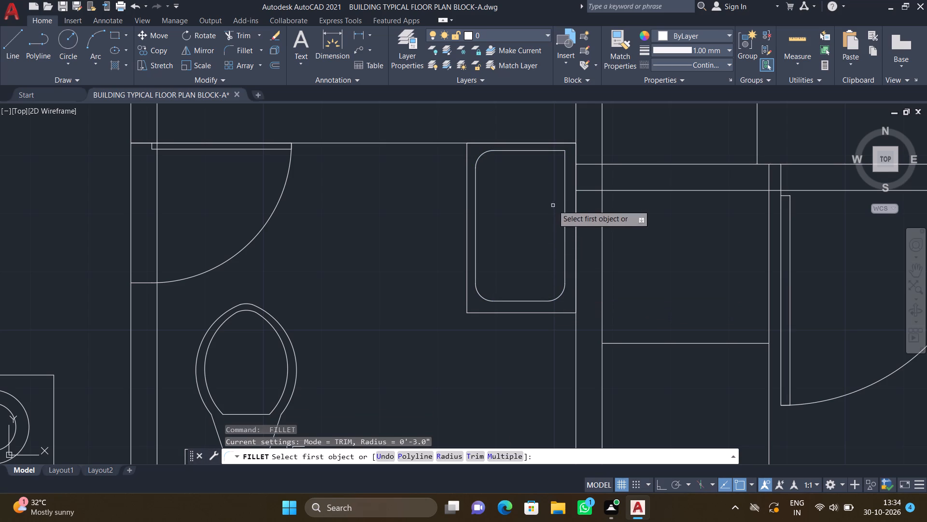
left_click(558, 151)
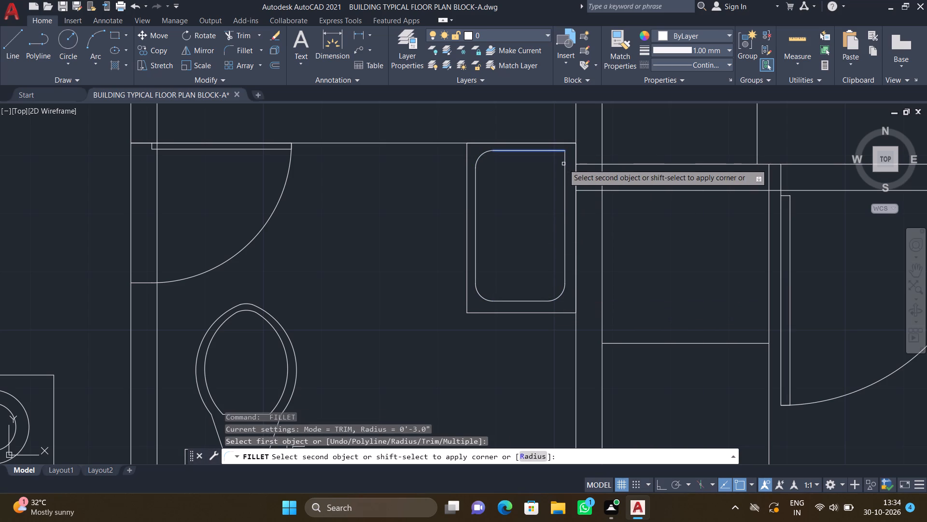
left_click(564, 165)
Draw a drain circle of about 2.3" radius at the centre of the southern toilet's washbasin.
key("c")
key("Return")
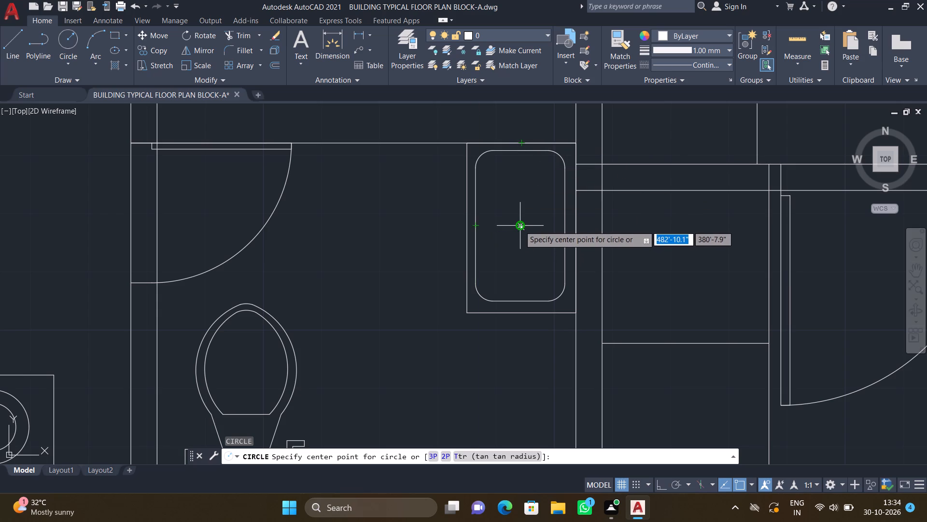
scroll(517, 231, "up", 1)
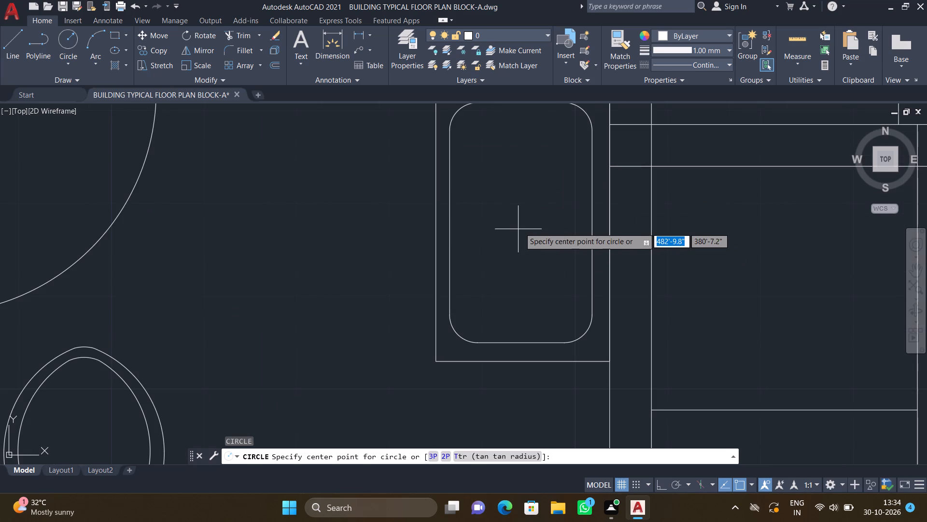
scroll(505, 144, "down", 1)
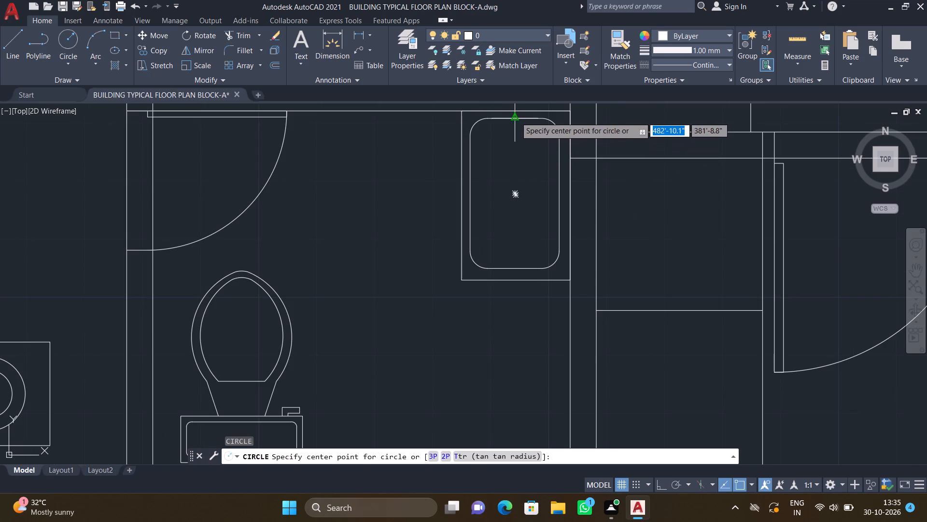
left_click(516, 192)
scroll(523, 205, "down", 2)
scroll(499, 203, "up", 1)
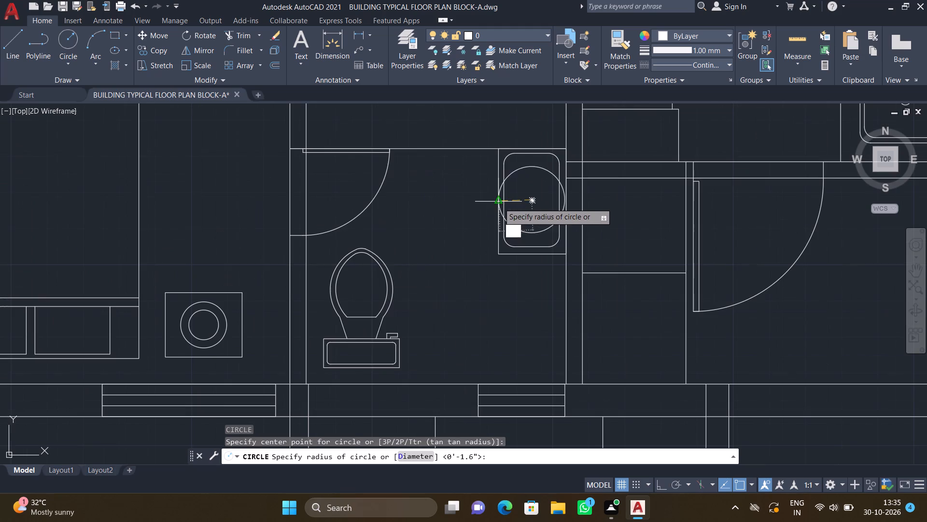
scroll(518, 193, "down", 2)
scroll(528, 196, "up", 2)
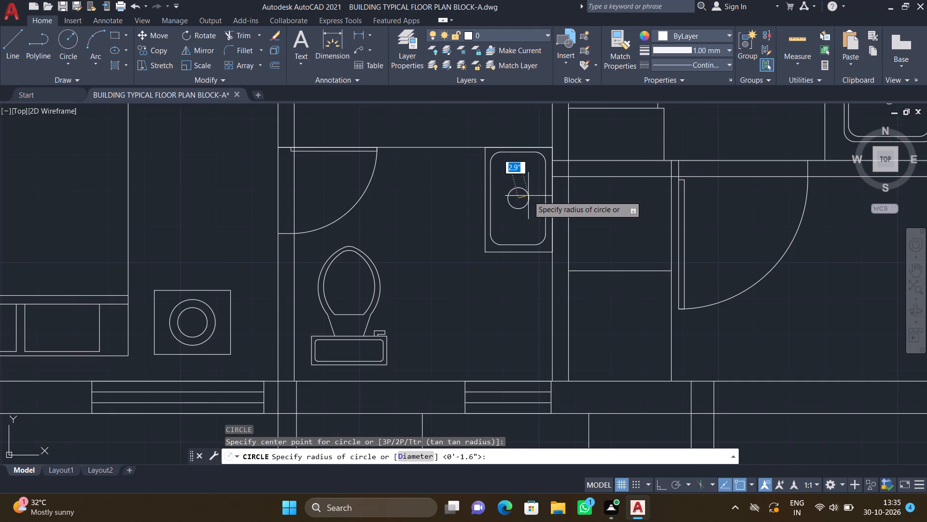
left_click(525, 194)
Draw a circle of about 1'-0.3" radius in the southern bedroom, centred on the vertical line that continues north from the wardrobe front.
scroll(493, 216, "down", 2)
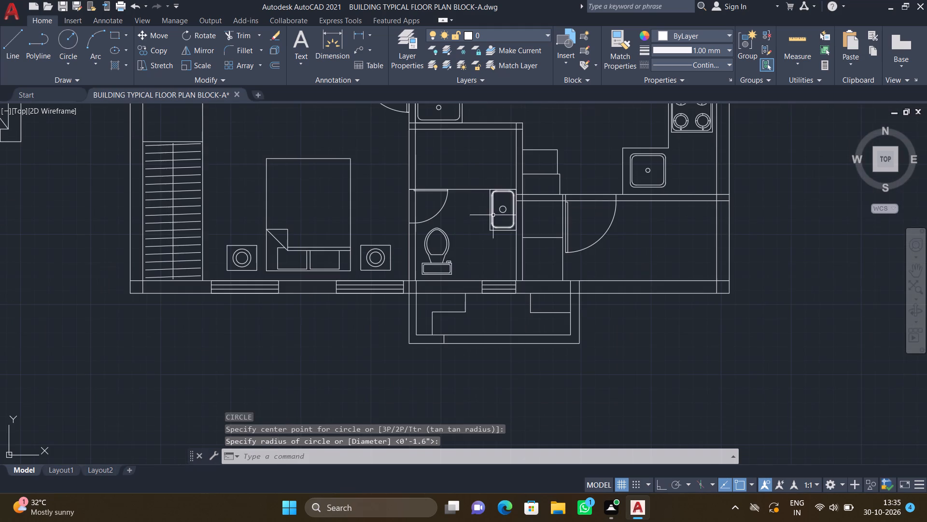
scroll(481, 212, "down", 2)
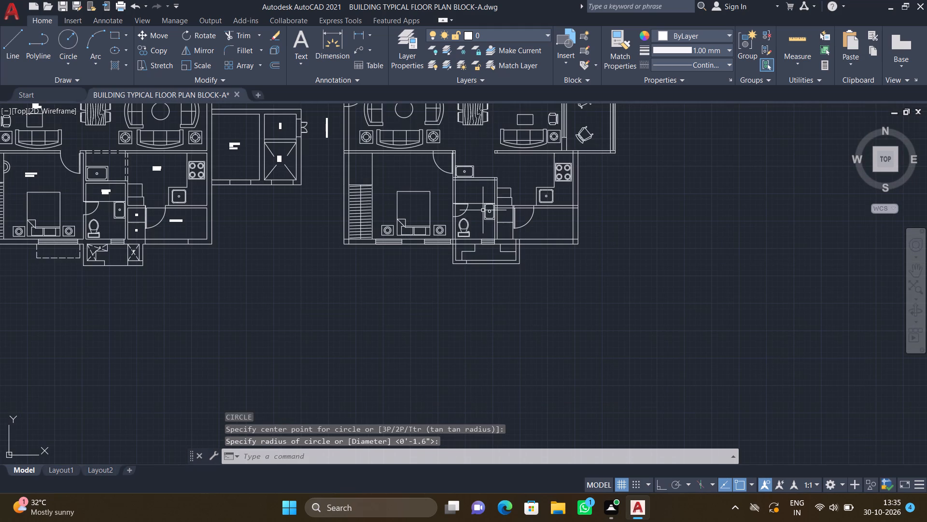
scroll(460, 230, "down", 2)
middle_click_drag(428, 217, 488, 224)
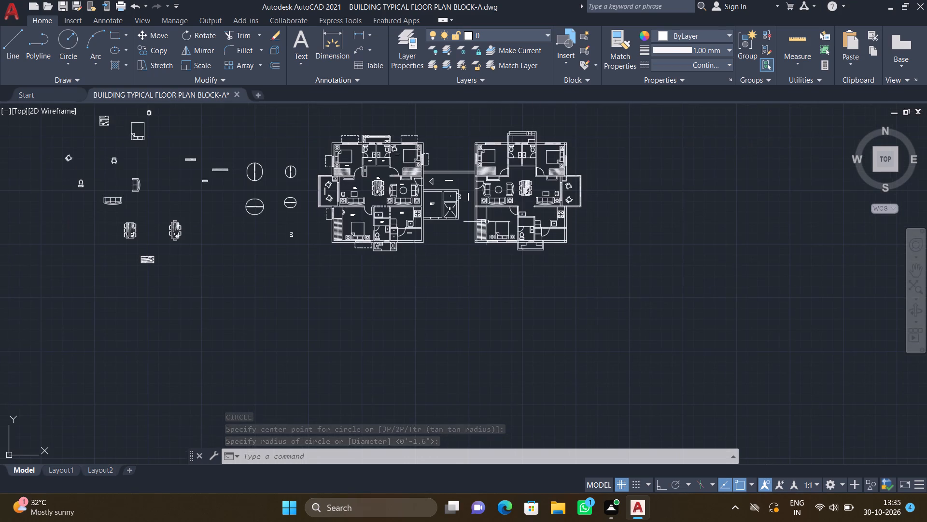
scroll(478, 215, "up", 3)
scroll(501, 211, "down", 2)
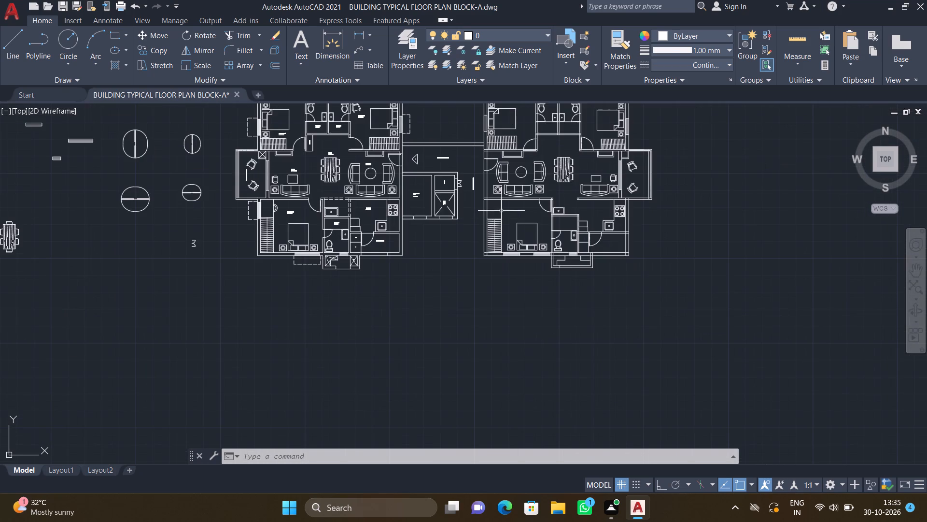
scroll(501, 211, "up", 3)
key("c")
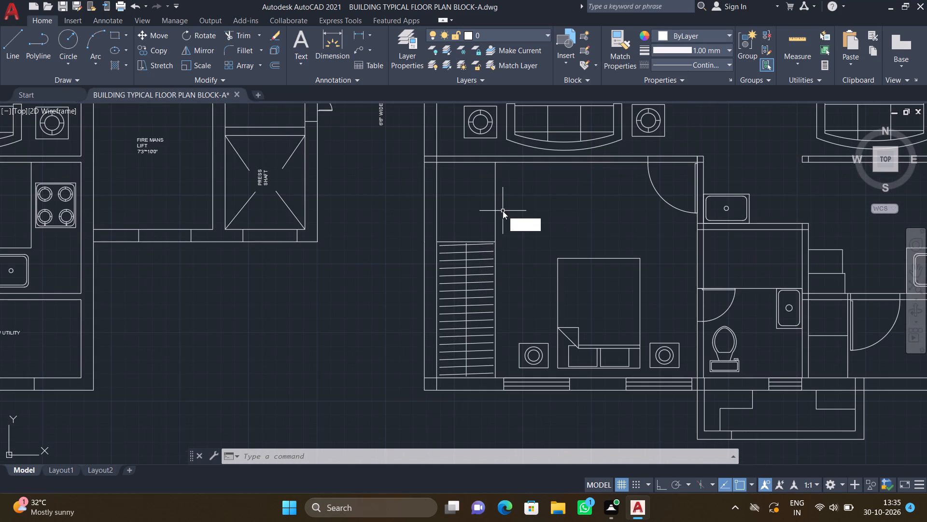
key("Return")
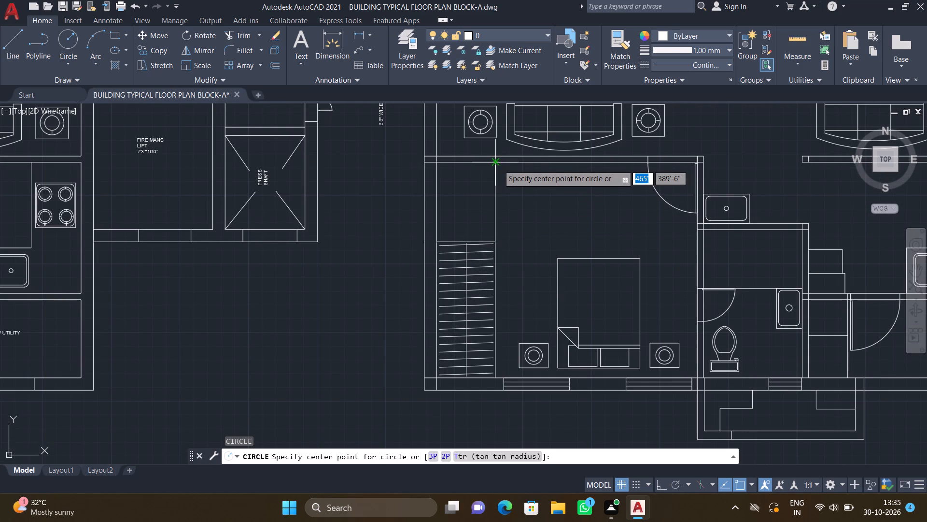
scroll(497, 199, "up", 1)
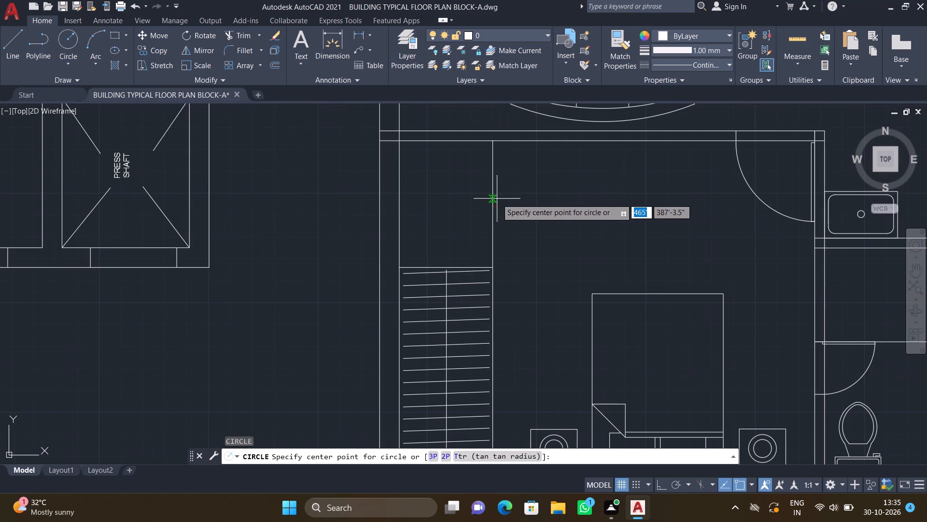
double_click(493, 198)
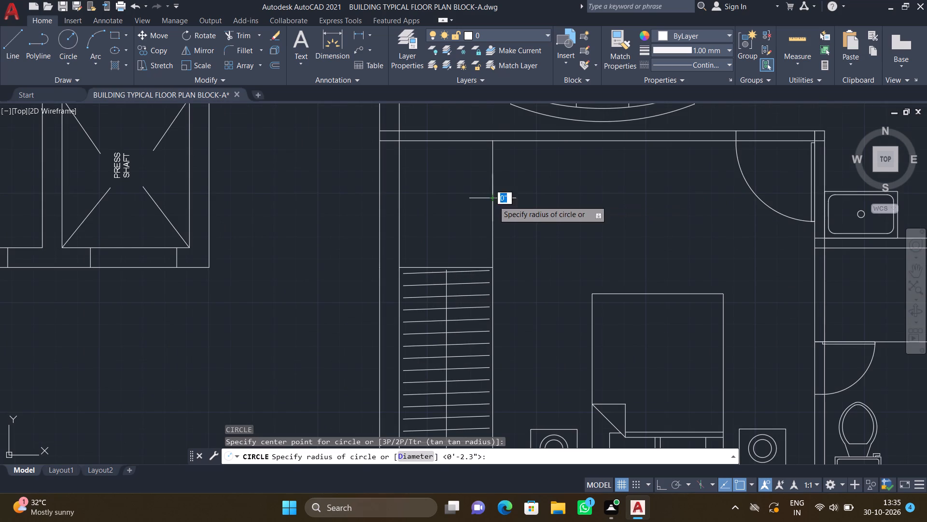
double_click(506, 221)
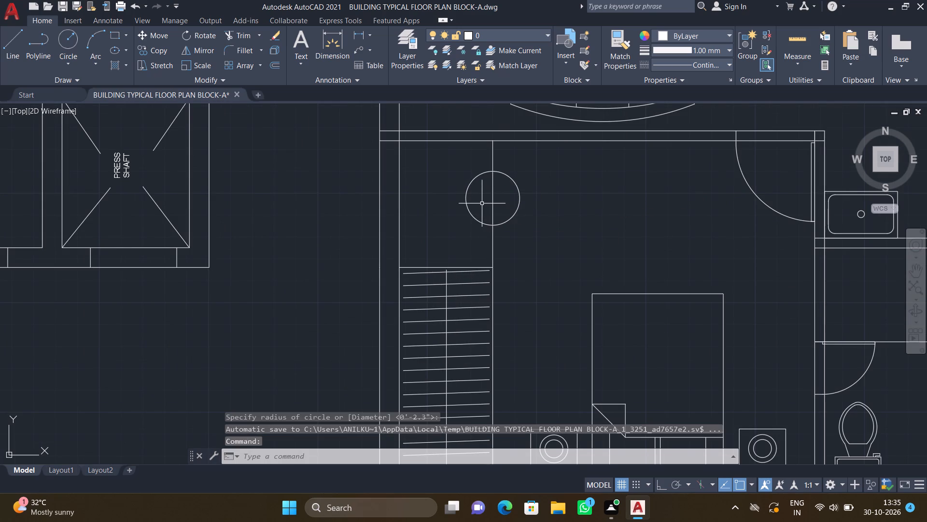
Draw a smaller concentric circle inside the new circle on the line north of the southern bedroom's wardrobe.
key("c")
key("Return")
scroll(490, 188, "up", 2)
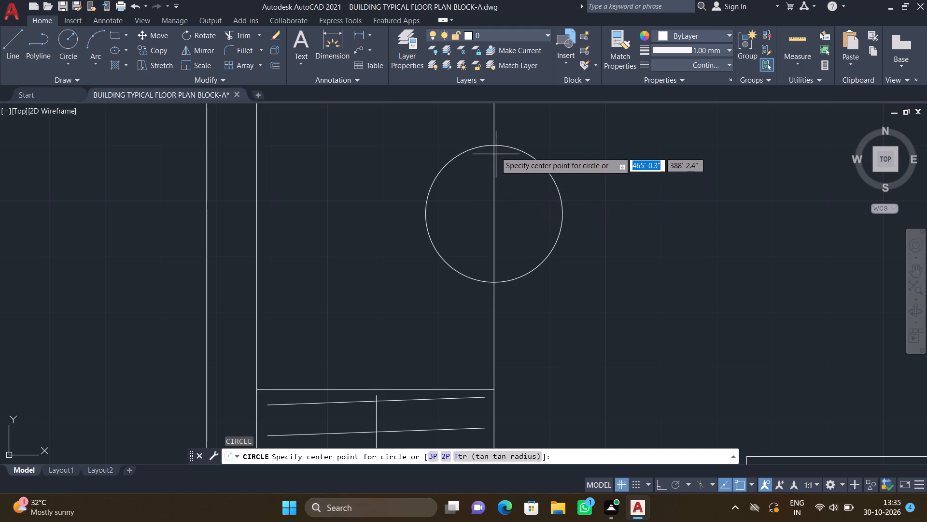
left_click(494, 214)
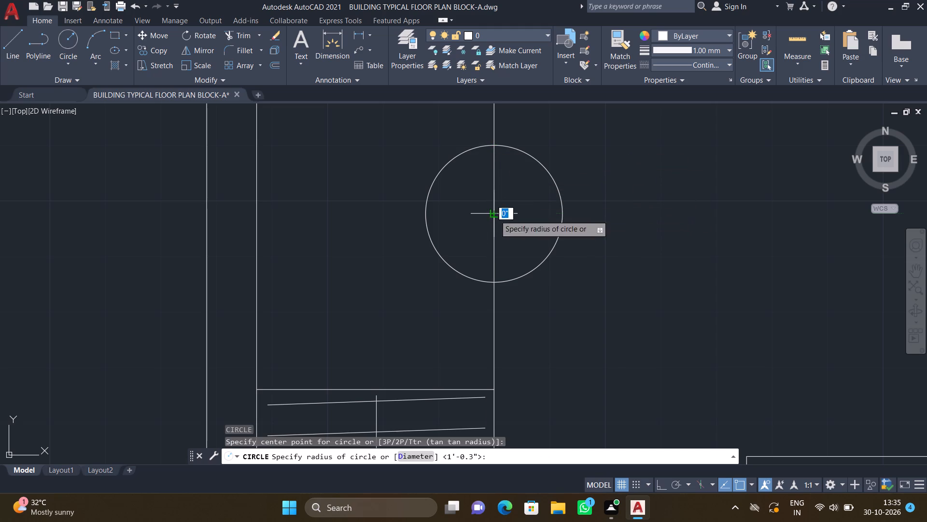
left_click(515, 254)
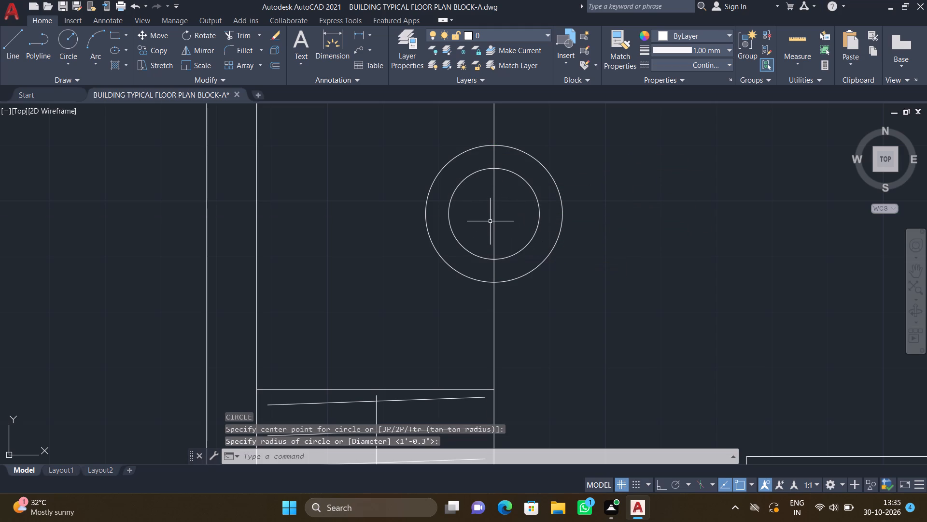
Trim away the western halves of both concentric circles at the wardrobe front line, leaving a semicircular seat facing the southern bedroom.
key("t")
key("r")
key("Return")
left_click_drag(470, 209, 469, 209)
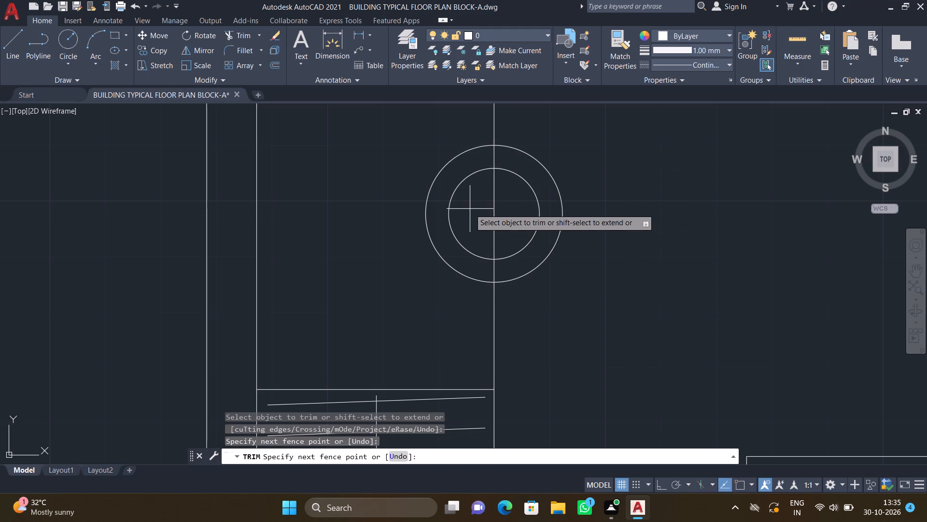
left_click_drag(469, 209, 420, 246)
key("Return")
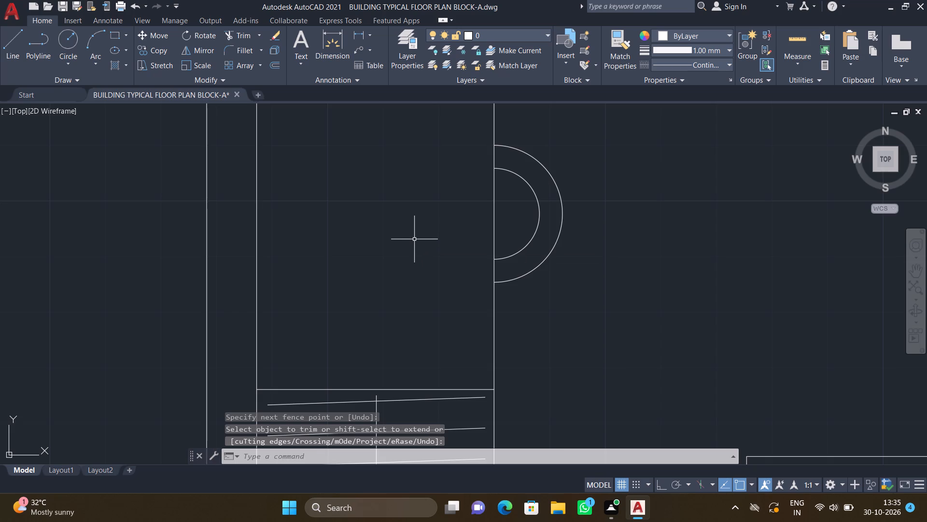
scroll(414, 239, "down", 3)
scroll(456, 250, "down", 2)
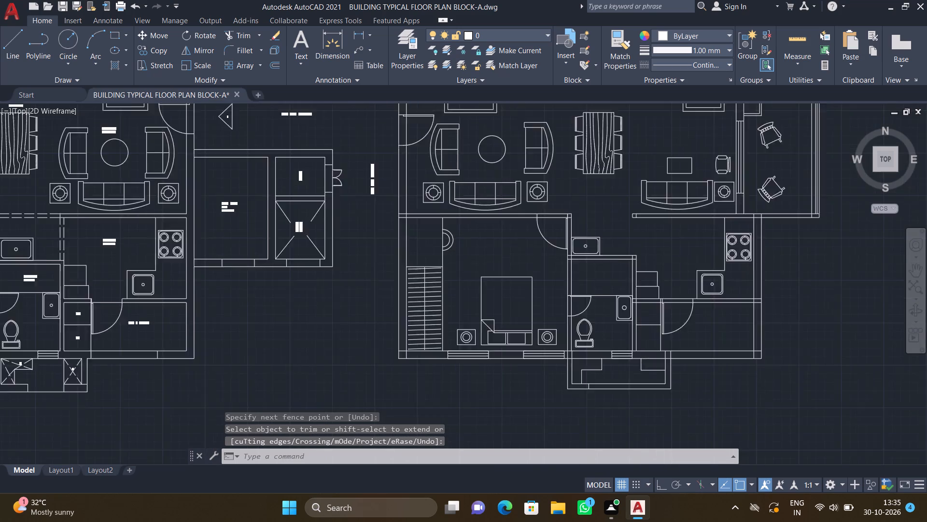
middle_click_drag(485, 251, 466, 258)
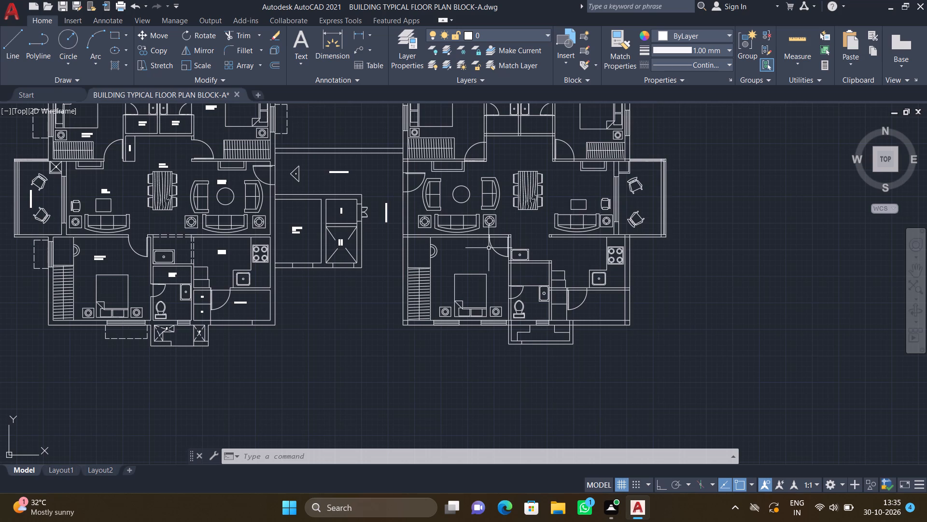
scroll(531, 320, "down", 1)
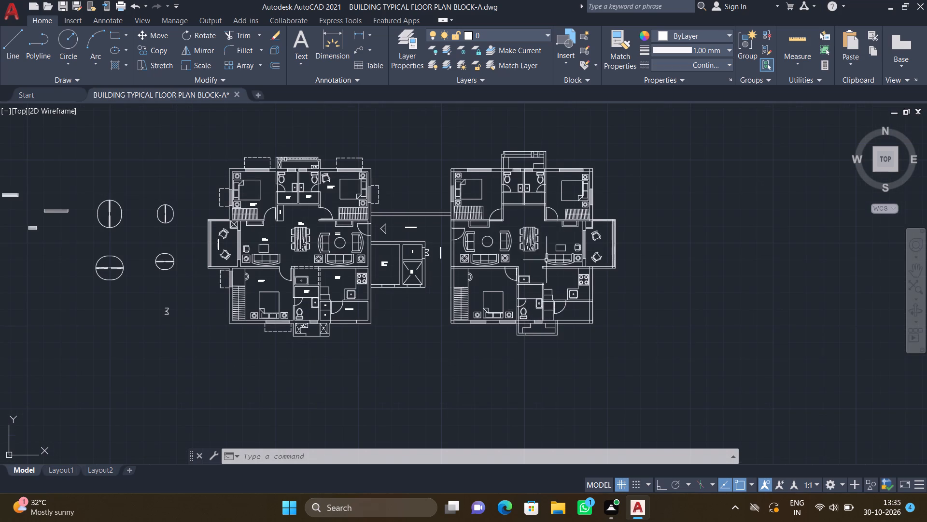
Set the current linetype to ACAD_ISO02W100.
middle_click_drag(540, 259, 511, 286)
scroll(469, 179, "up", 2)
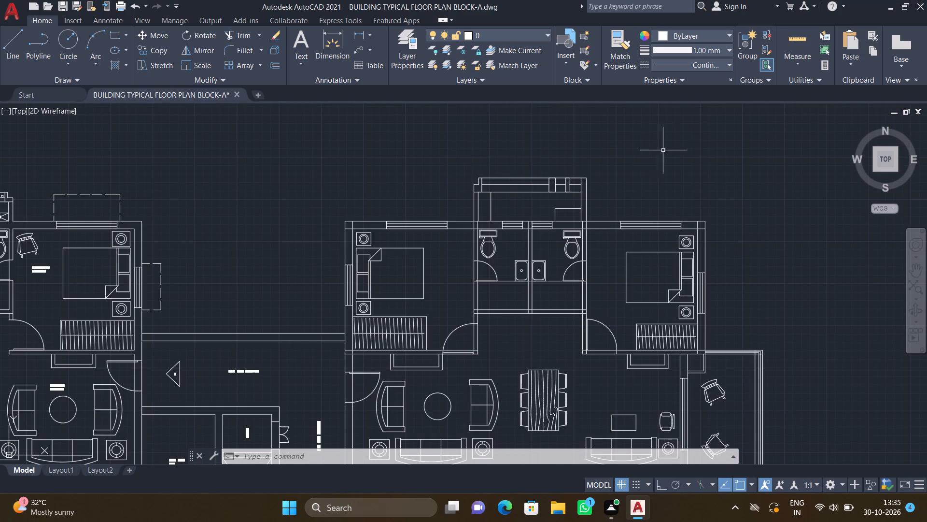
left_click(711, 64)
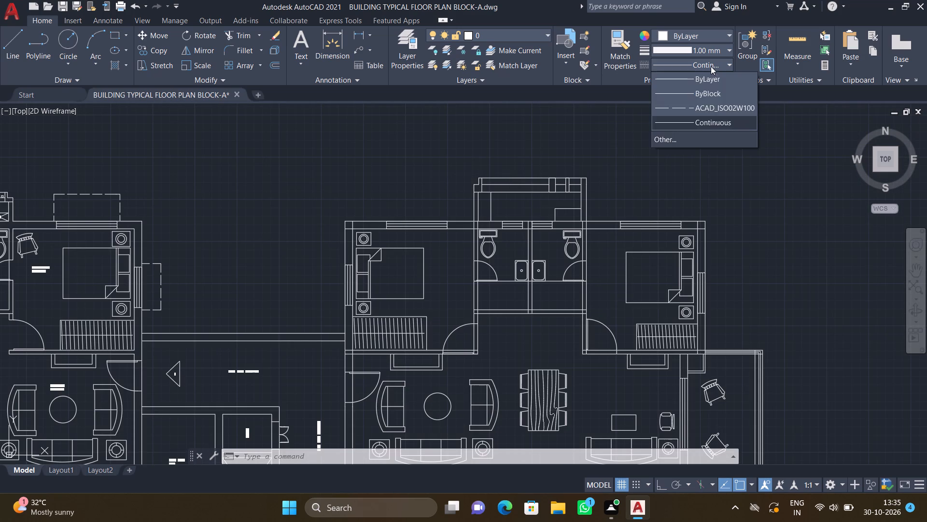
left_click(705, 105)
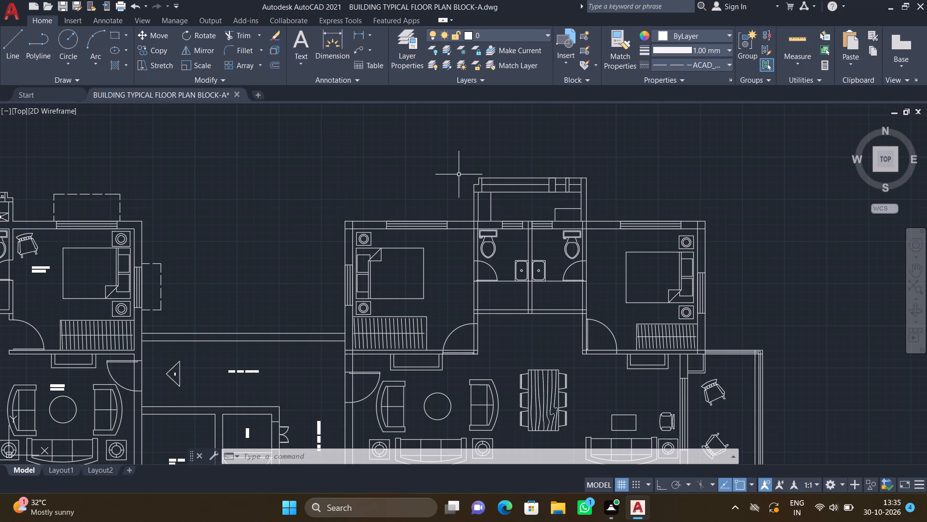
With Ortho on, draw a three-sided dashed outline outside the northwestern bedroom's north window, about 6'-5" wide and 2'-2" deep, ending at the wall.
key("l")
key("Return")
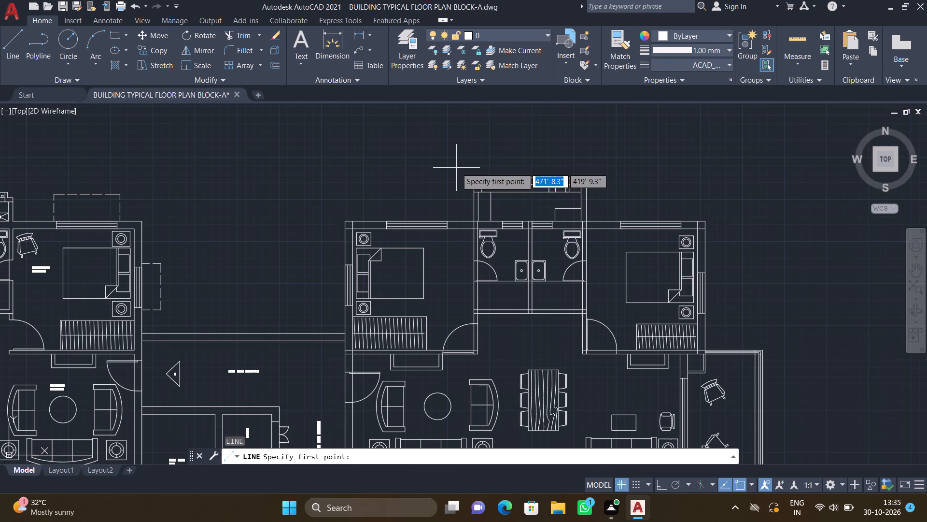
key("F8")
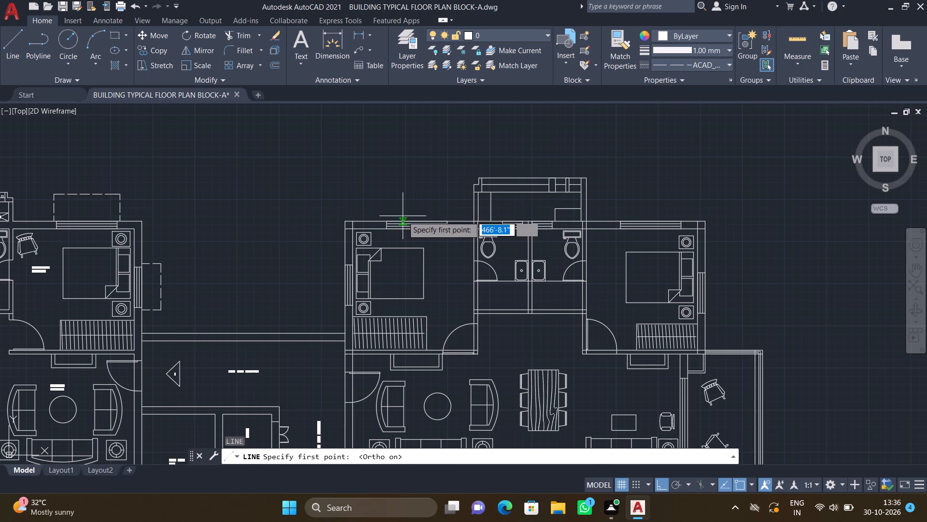
scroll(390, 220, "up", 2)
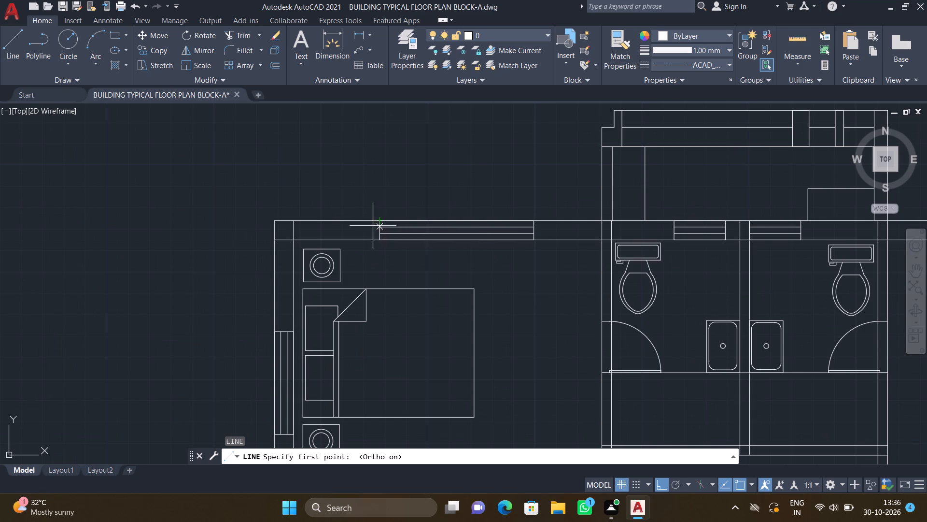
scroll(369, 222, "up", 2)
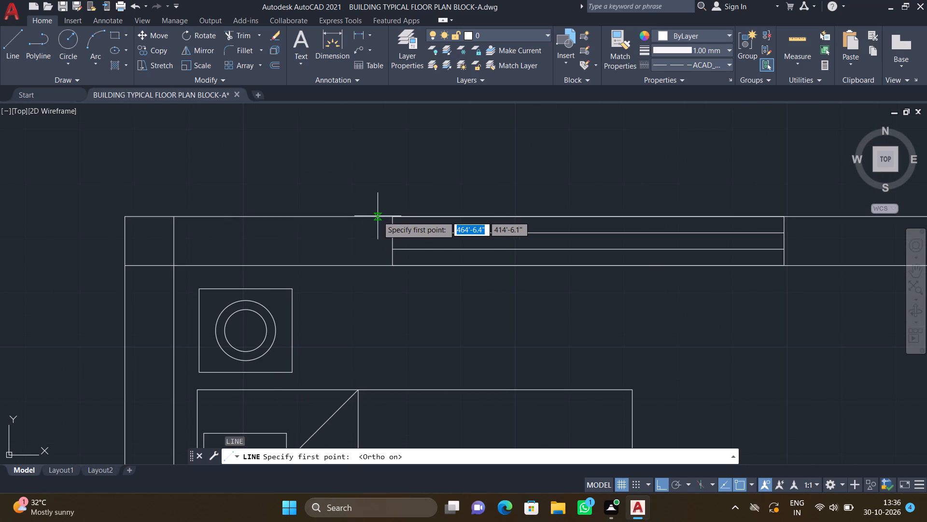
left_click(380, 214)
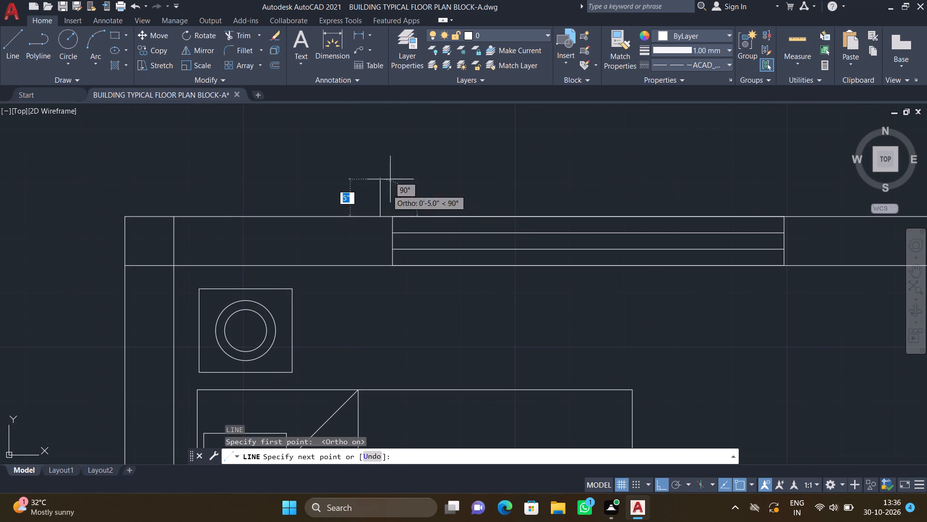
scroll(392, 174, "down", 2)
middle_click_drag(400, 144, 350, 242)
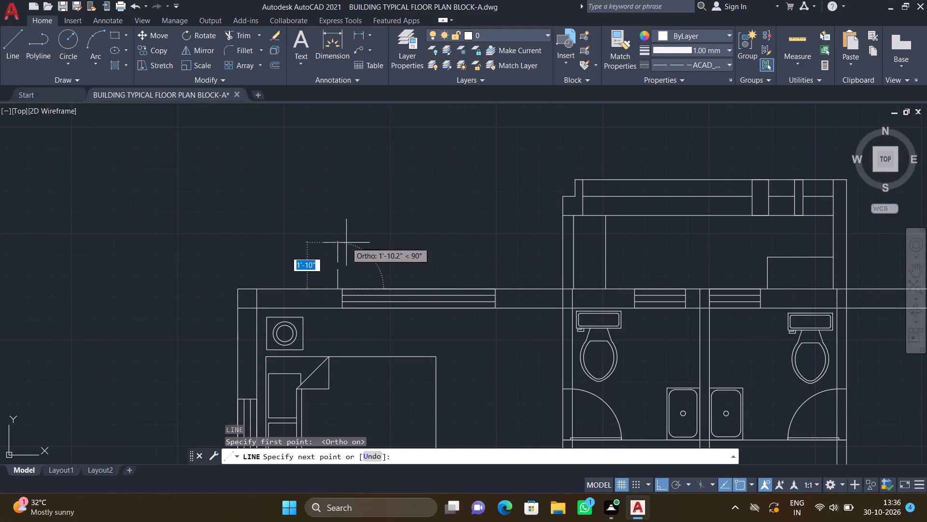
scroll(340, 244, "up", 3)
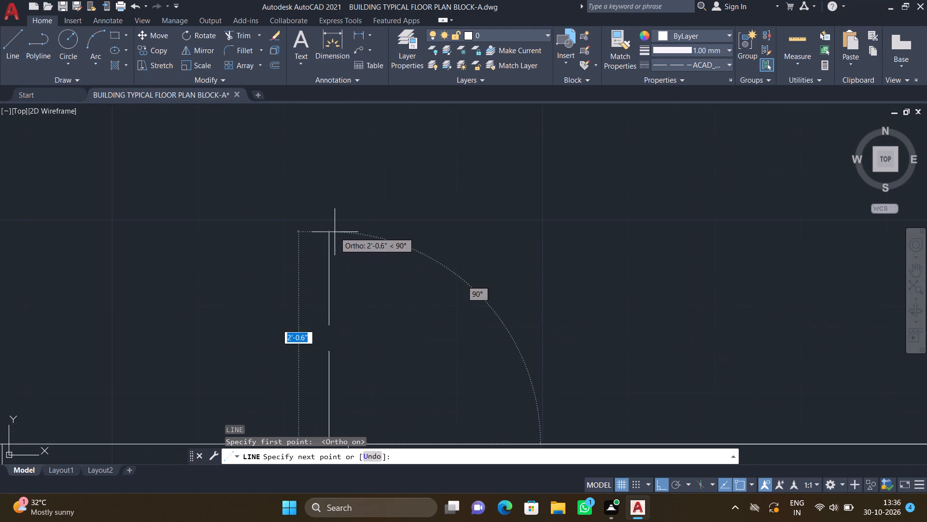
left_click_drag(335, 216, 341, 219)
scroll(444, 227, "down", 3)
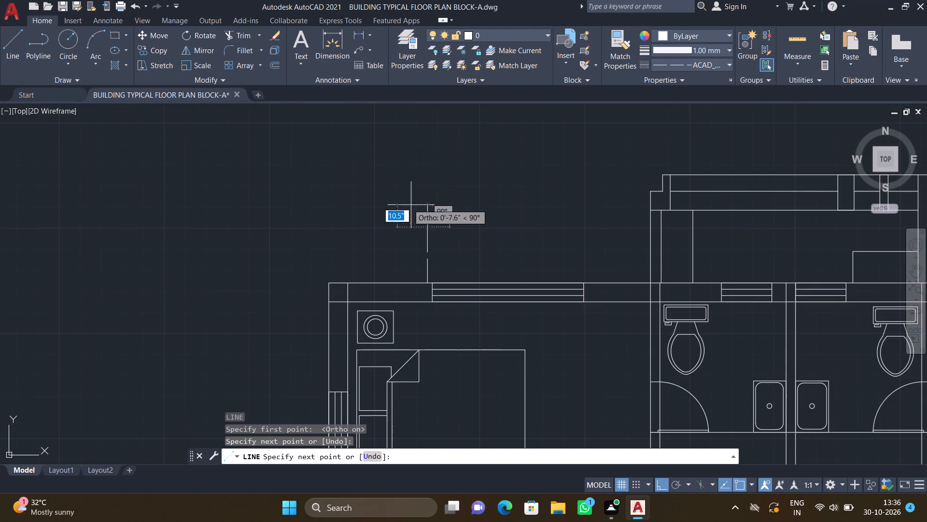
scroll(601, 255, "up", 2)
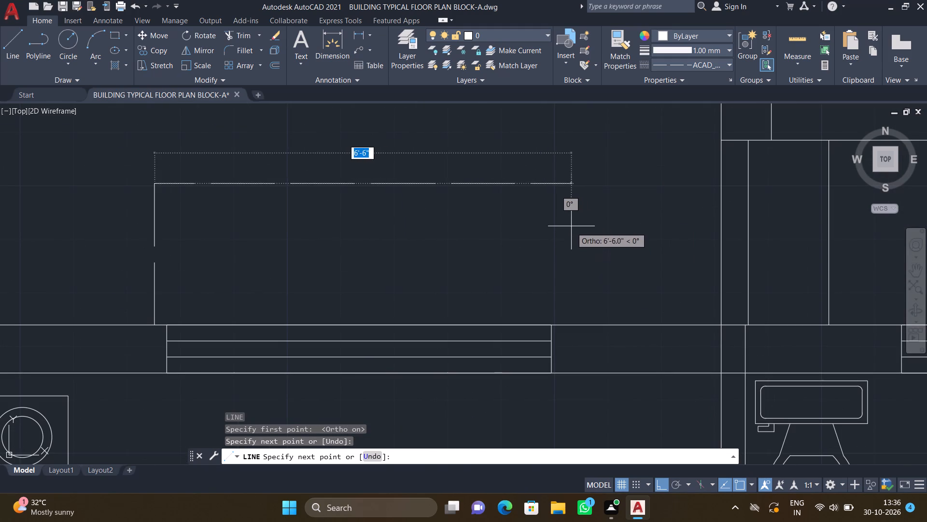
left_click(565, 199)
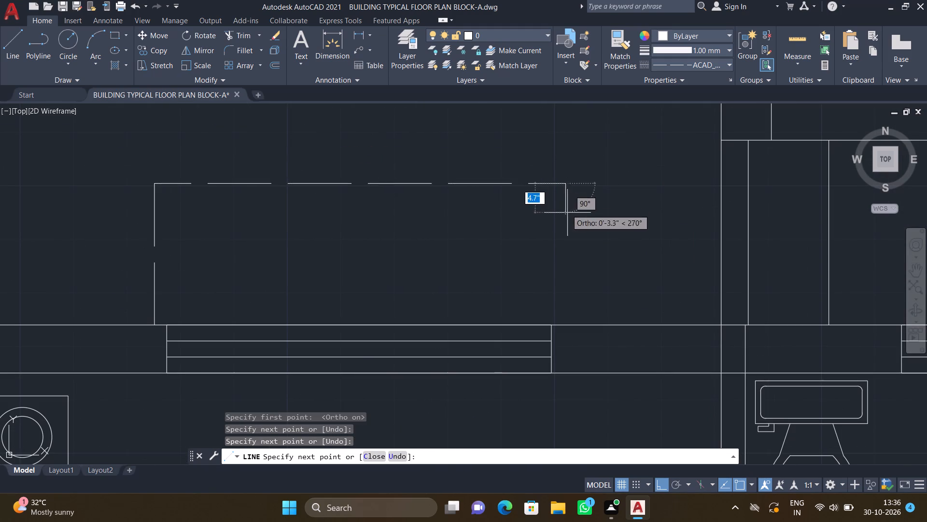
scroll(563, 314, "up", 1)
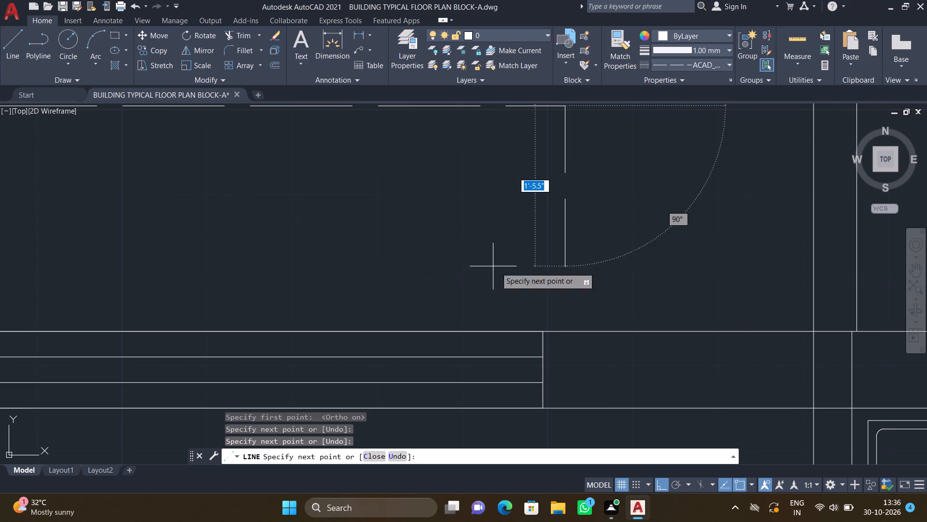
left_click(564, 329)
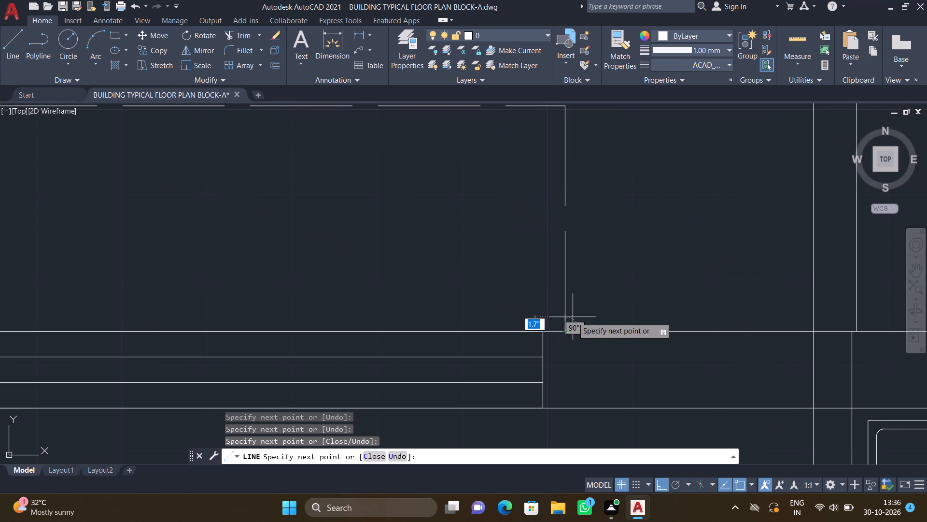
key("Return")
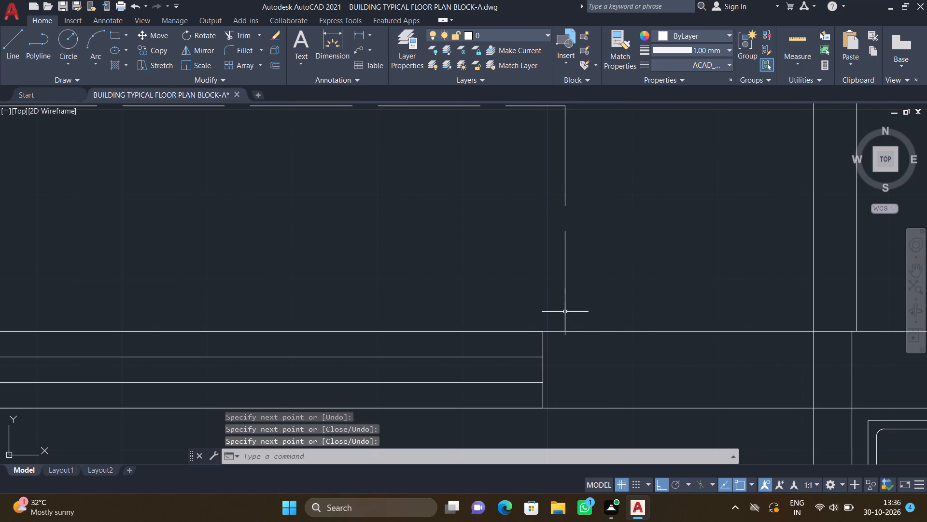
Draw a three-sided dashed outline outside the northeastern bedroom's north window, about 6'-3" wide and 2'-4" deep, ending at the wall.
scroll(636, 293, "down", 3)
key("l")
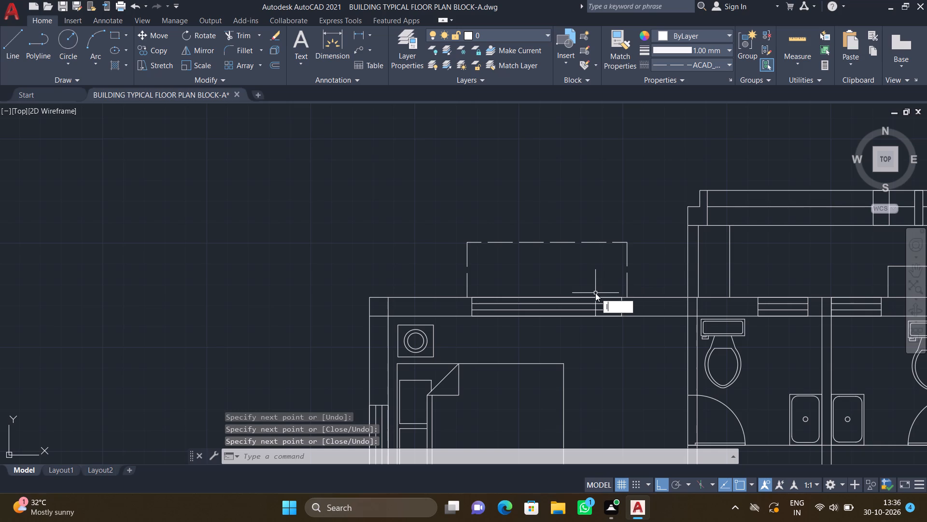
key("Return")
scroll(554, 277, "down", 2)
middle_click_drag(572, 309, 369, 269)
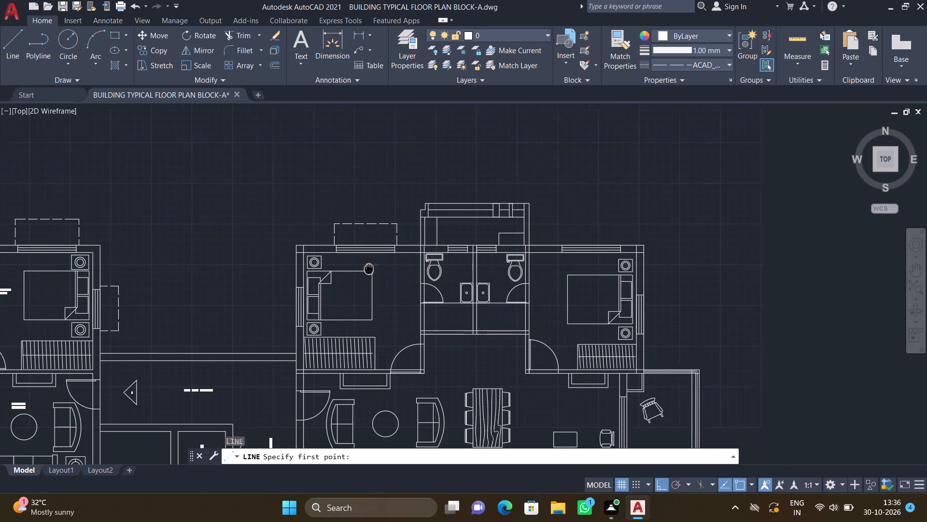
scroll(570, 236, "up", 3)
scroll(473, 270, "up", 2)
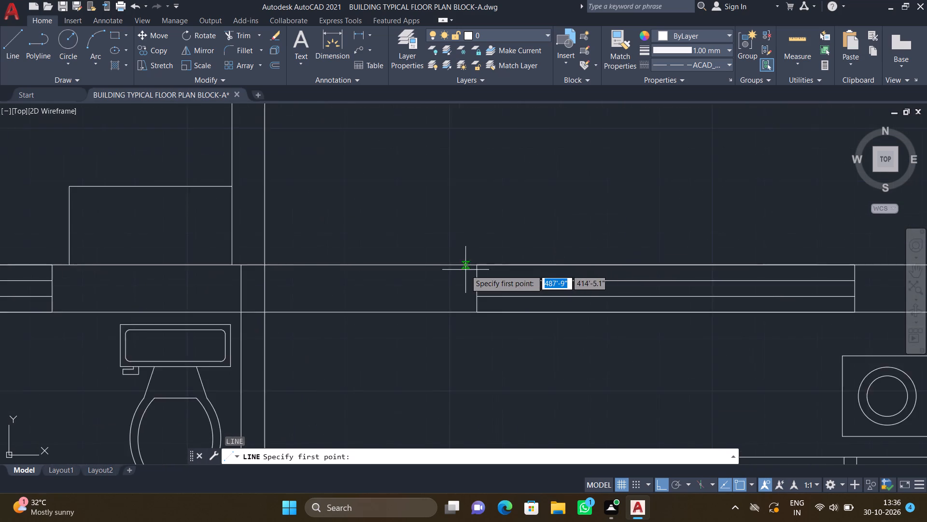
scroll(465, 270, "up", 1)
left_click(477, 260)
scroll(488, 215, "down", 1)
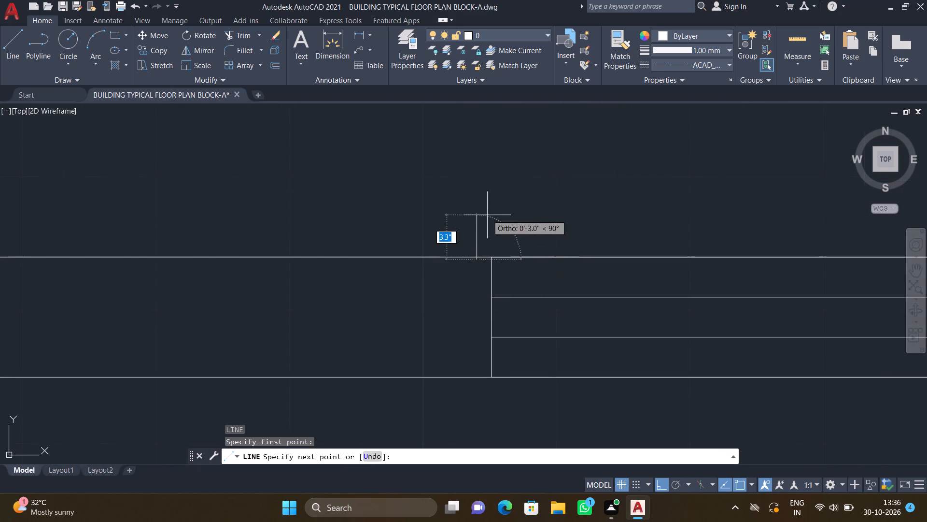
scroll(488, 215, "down", 1)
scroll(485, 162, "down", 1)
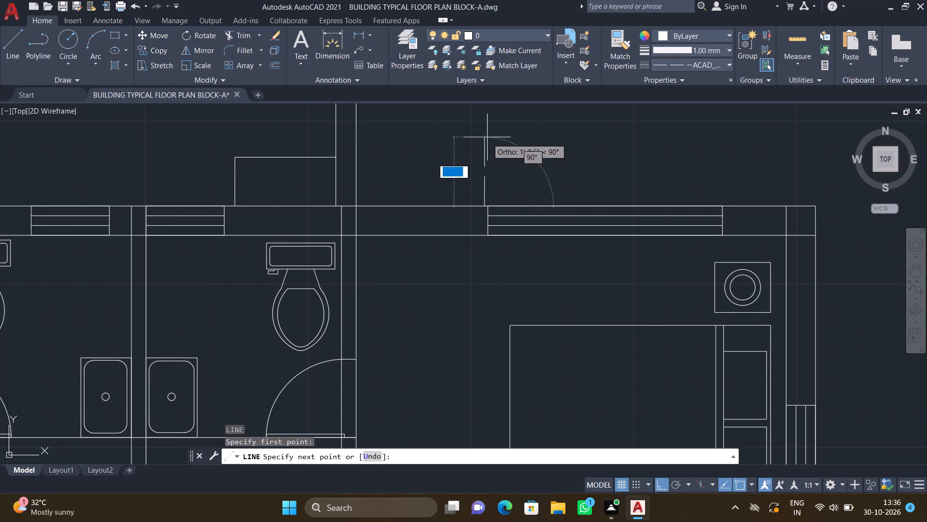
middle_click_drag(487, 136, 451, 187)
scroll(463, 156, "down", 1)
scroll(464, 162, "up", 2)
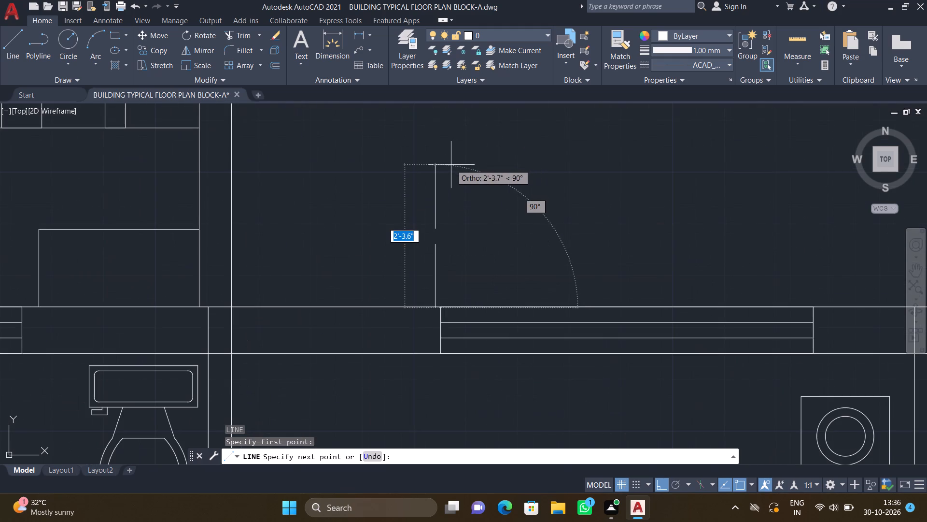
left_click(444, 161)
scroll(526, 167, "down", 2)
middle_click_drag(615, 183, 530, 182)
scroll(576, 171, "up", 2)
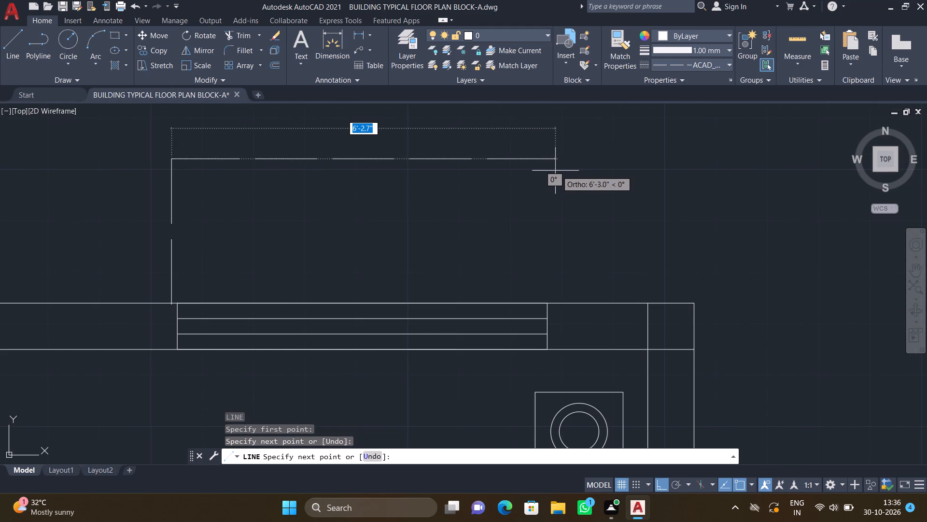
left_click(555, 170)
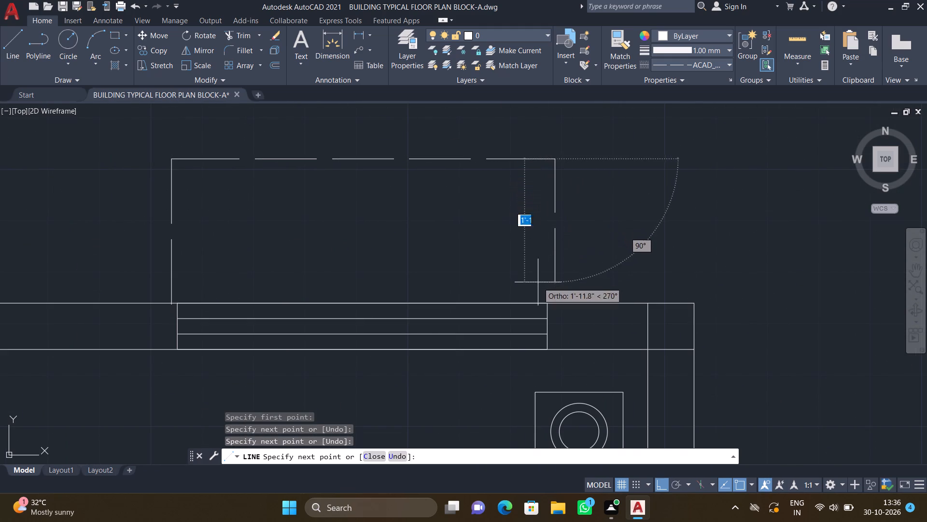
scroll(560, 299, "up", 2)
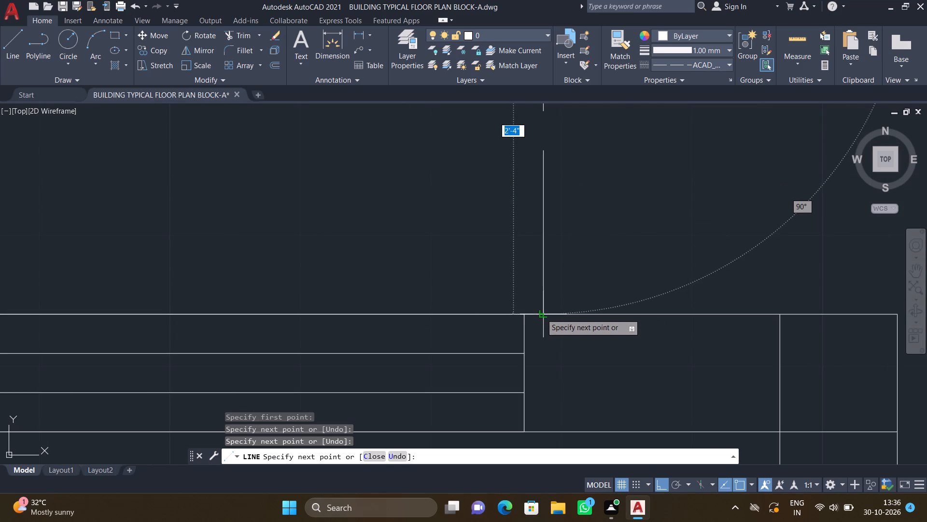
left_click(541, 314)
key("Return")
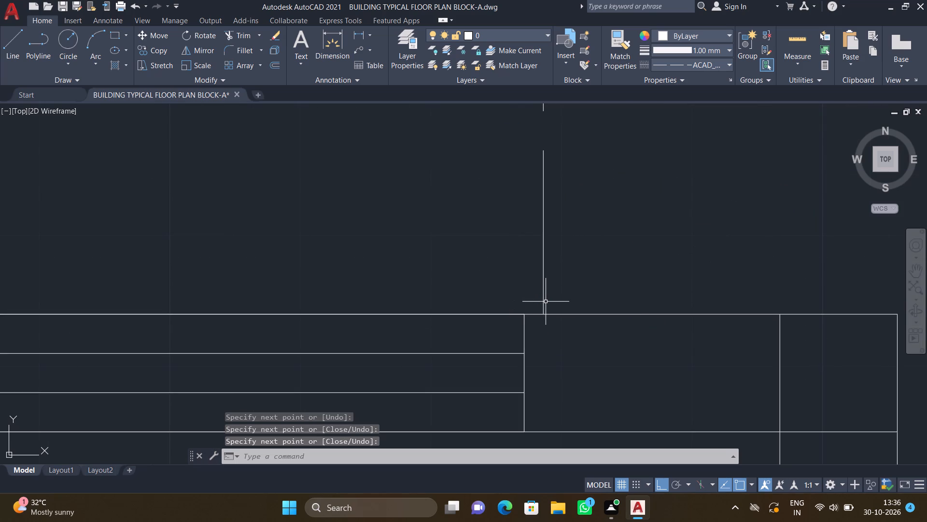
Draw a three-sided dashed outline outside the northeastern bedroom's east window, about 4'-4" long and 2'-3" deep, ending at the wall.
scroll(522, 293, "down", 4)
middle_click_drag(302, 250, 422, 188)
scroll(427, 190, "down", 2)
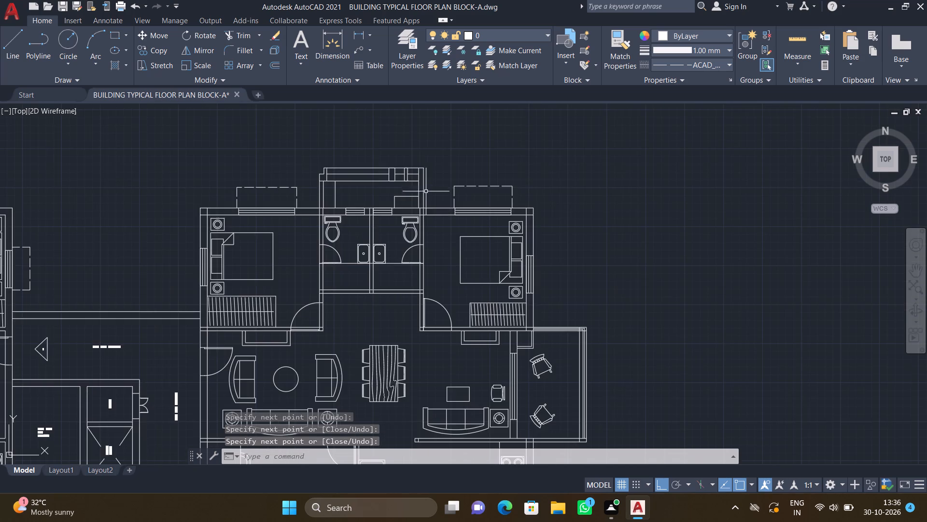
scroll(322, 266, "down", 1)
middle_click_drag(325, 264, 387, 240)
scroll(515, 239, "up", 3)
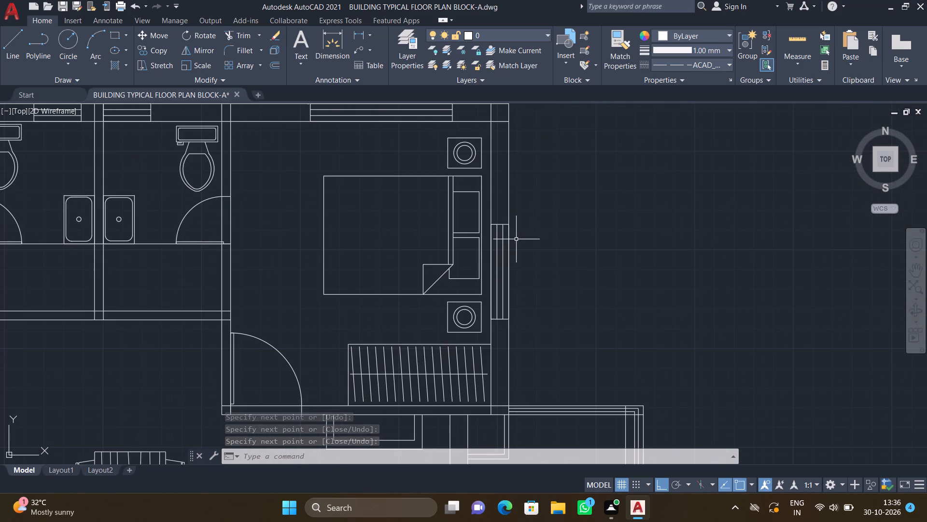
key("l")
key("Return")
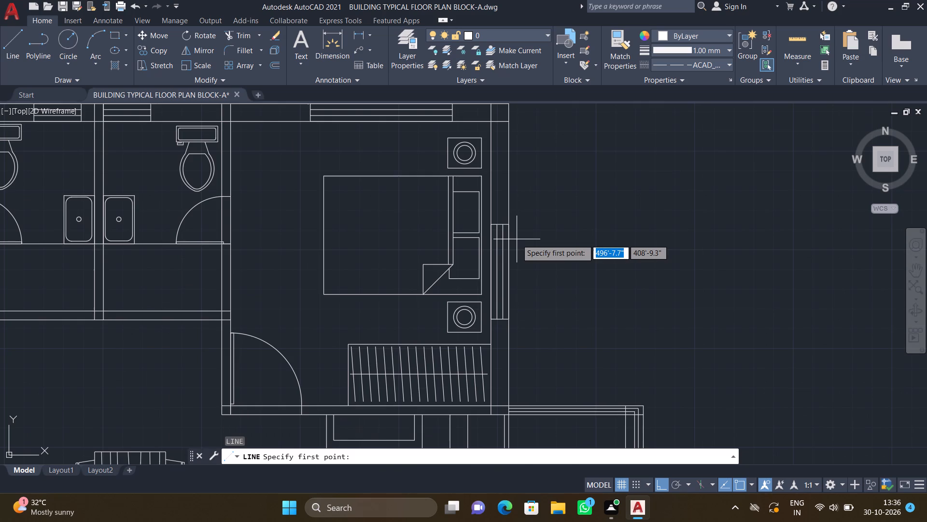
scroll(514, 209, "up", 2)
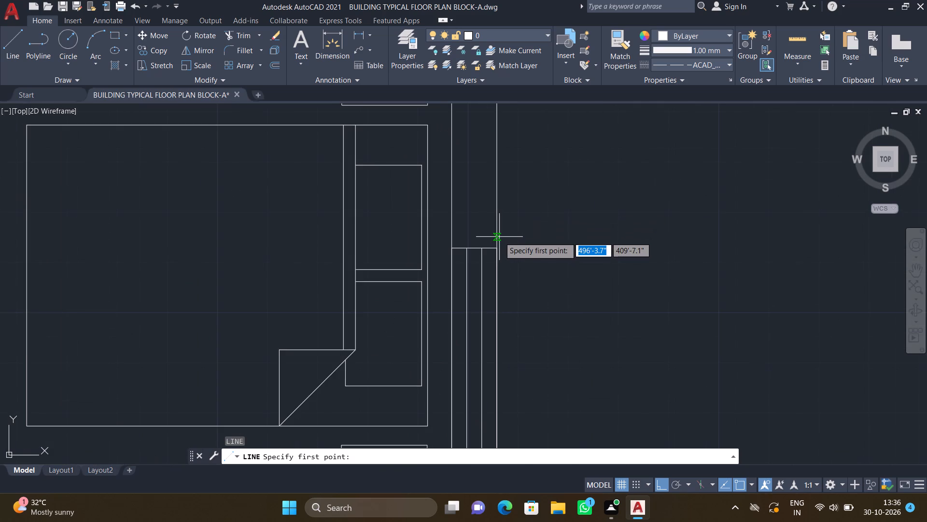
left_click(498, 236)
scroll(571, 242, "down", 2)
middle_click_drag(597, 261, 466, 199)
scroll(457, 187, "up", 1)
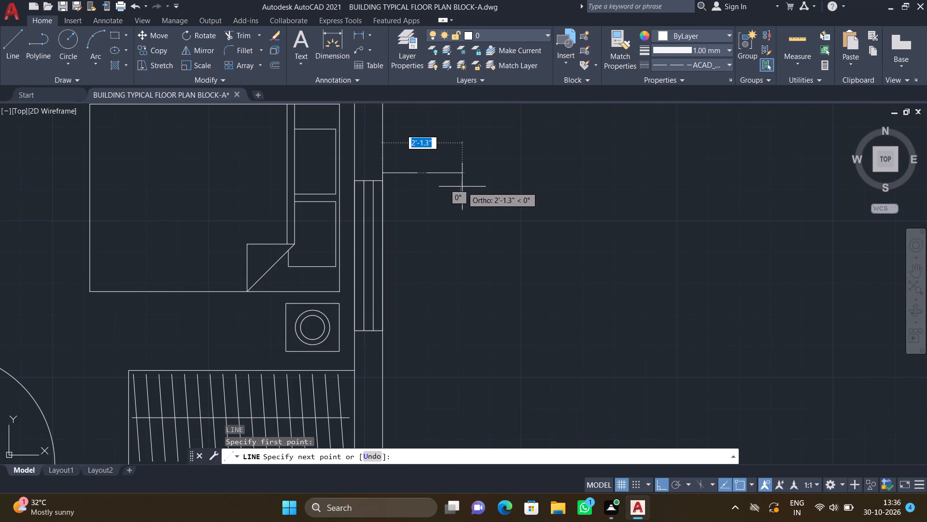
left_click(466, 183)
middle_click_drag(461, 290, 464, 277)
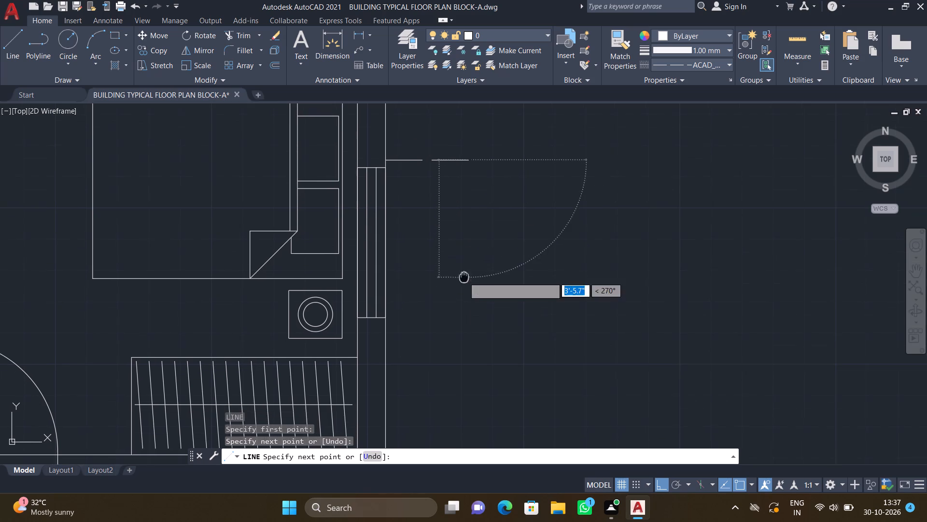
middle_click_drag(464, 277, 464, 277)
scroll(467, 353, "up", 1)
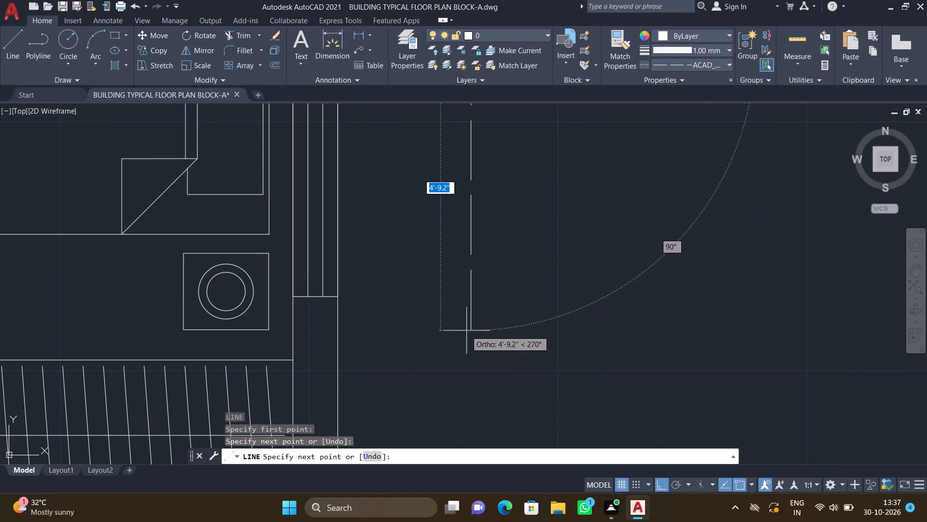
left_click(468, 306)
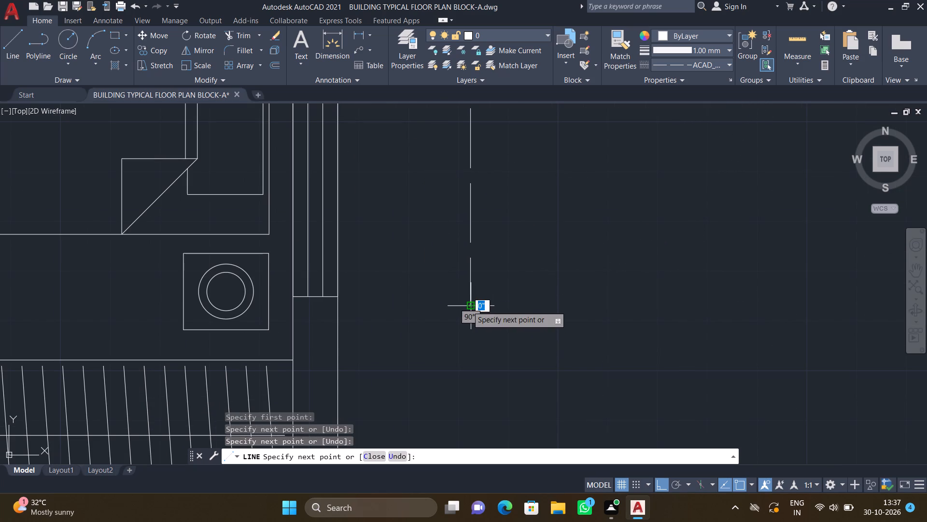
scroll(319, 300, "up", 3)
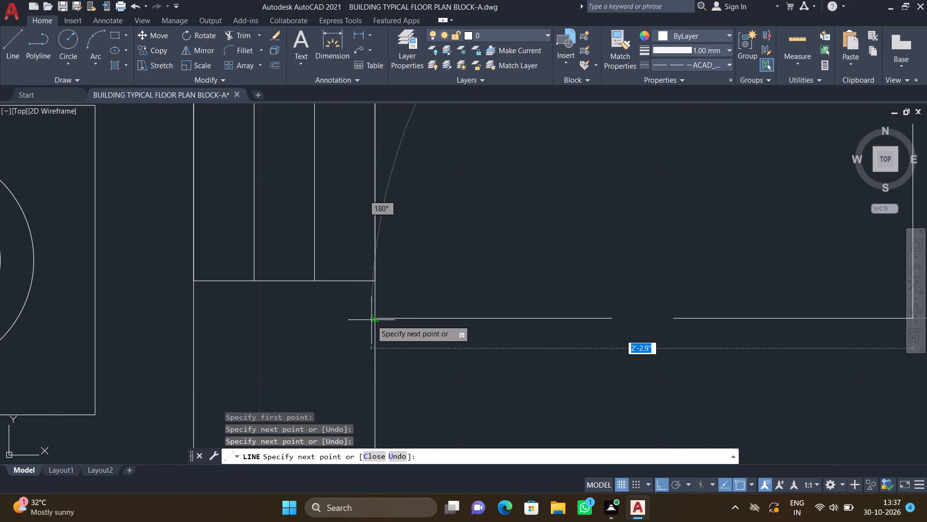
left_click(373, 319)
key("Return")
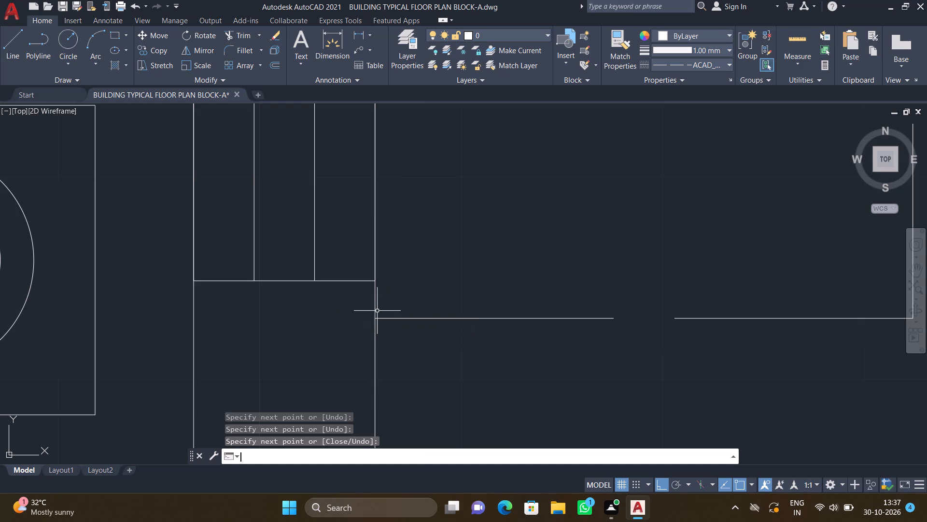
Draw a three-sided dashed outline outside the northwestern bedroom's west window, about 4'-6" long and 2'-5" deep, ending at the wall.
scroll(392, 317, "down", 4)
scroll(319, 279, "down", 3)
middle_click_drag(267, 287, 306, 287)
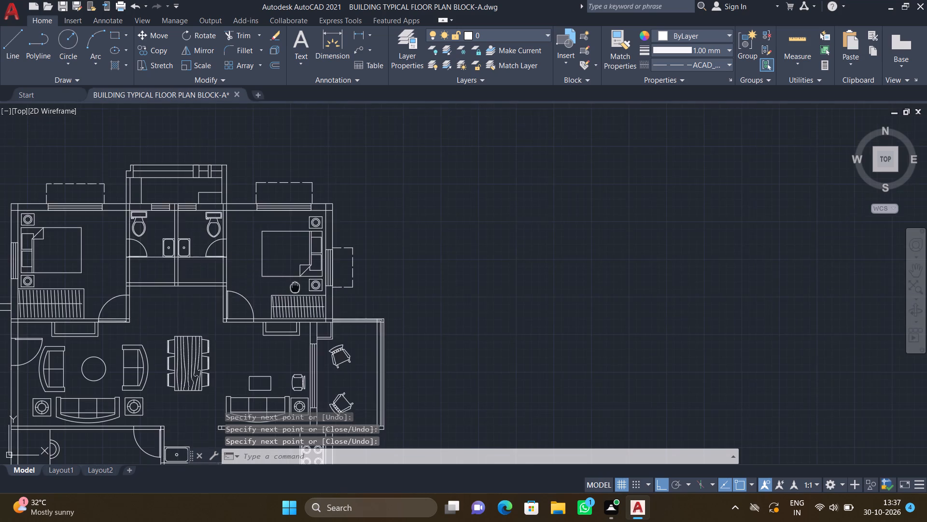
middle_click_drag(306, 287, 501, 266)
middle_click_drag(144, 234, 318, 234)
scroll(393, 235, "up", 2)
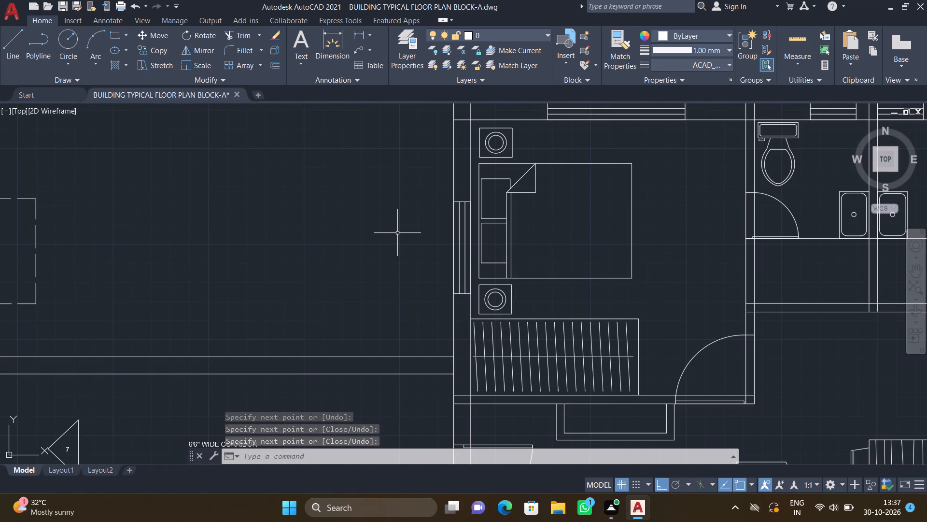
key("l")
key("Return")
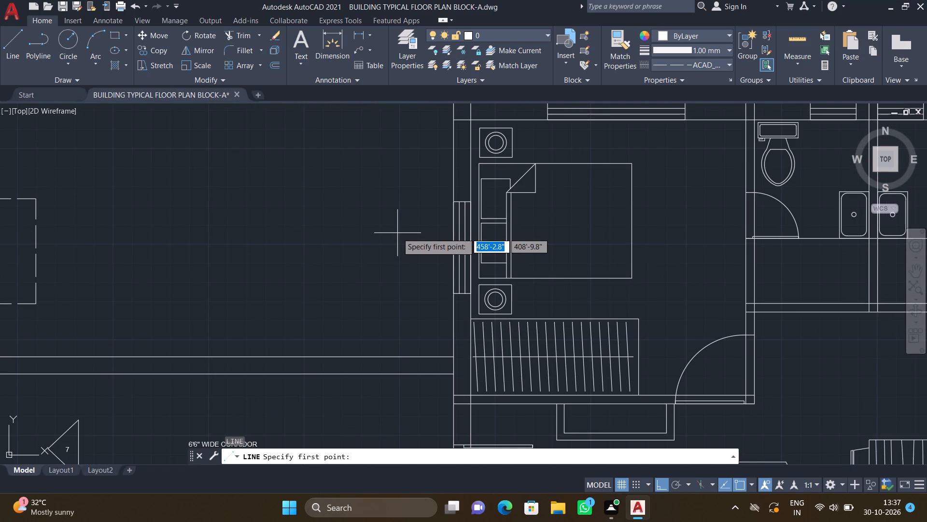
scroll(472, 216, "up", 3)
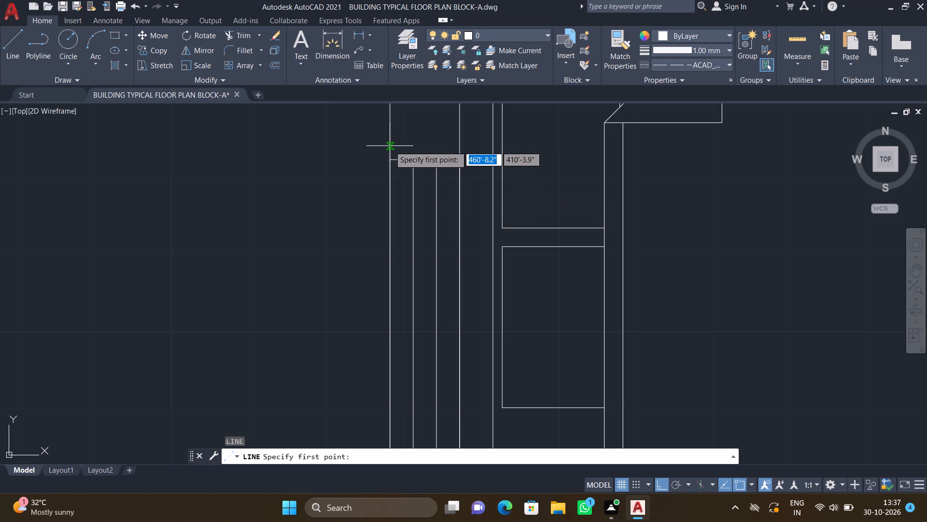
left_click(389, 144)
scroll(323, 150, "down", 3)
middle_click_drag(306, 159, 385, 144)
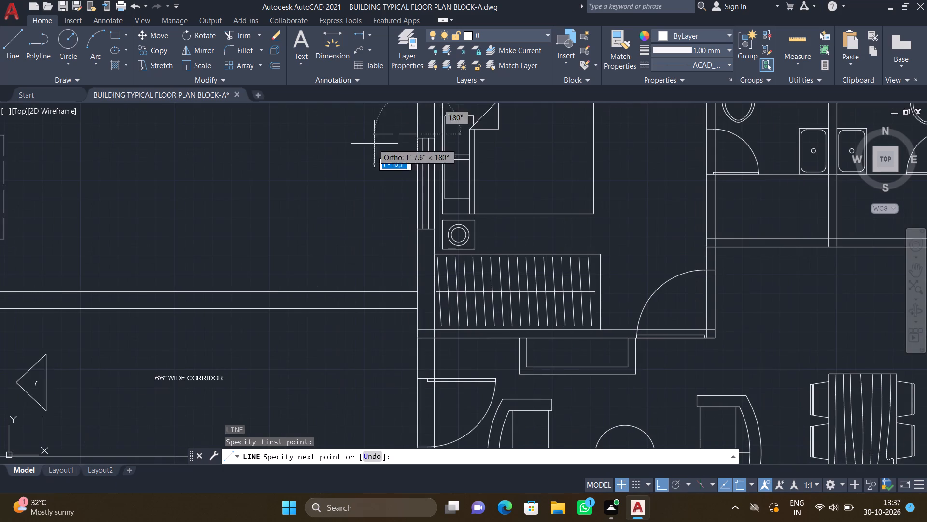
scroll(357, 148, "up", 1)
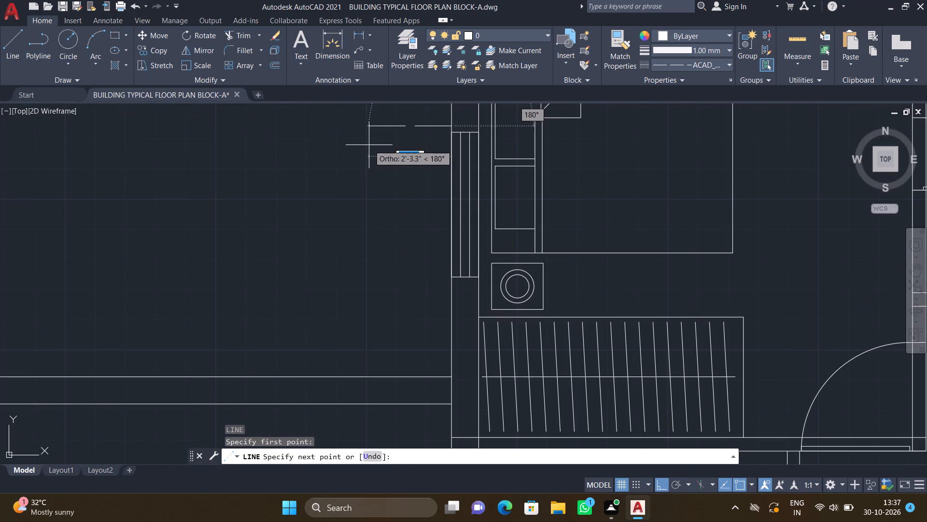
left_click(364, 142)
scroll(384, 284, "up", 1)
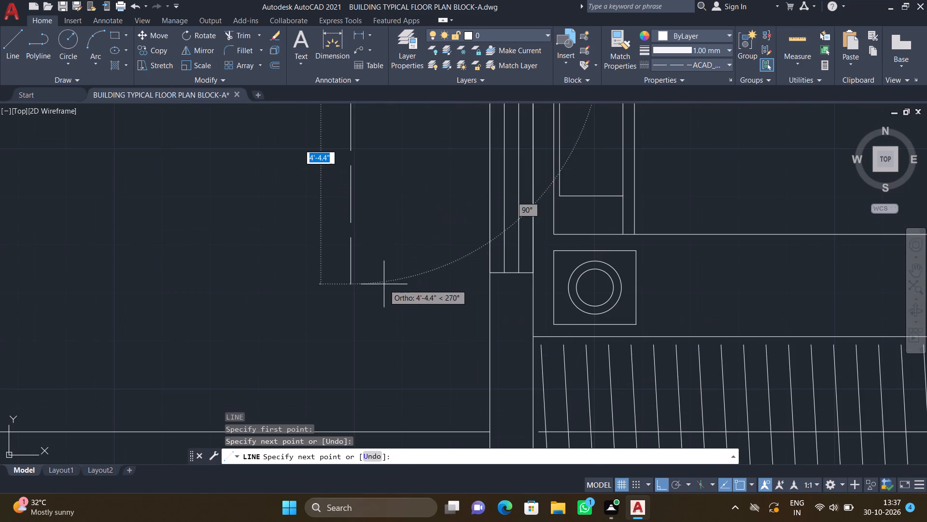
left_click(349, 290)
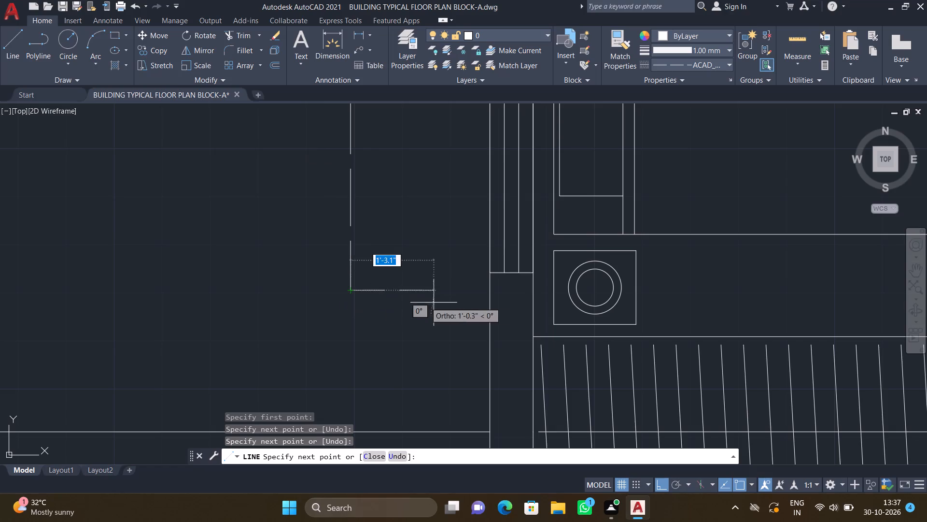
scroll(481, 299, "up", 2)
left_click(499, 281)
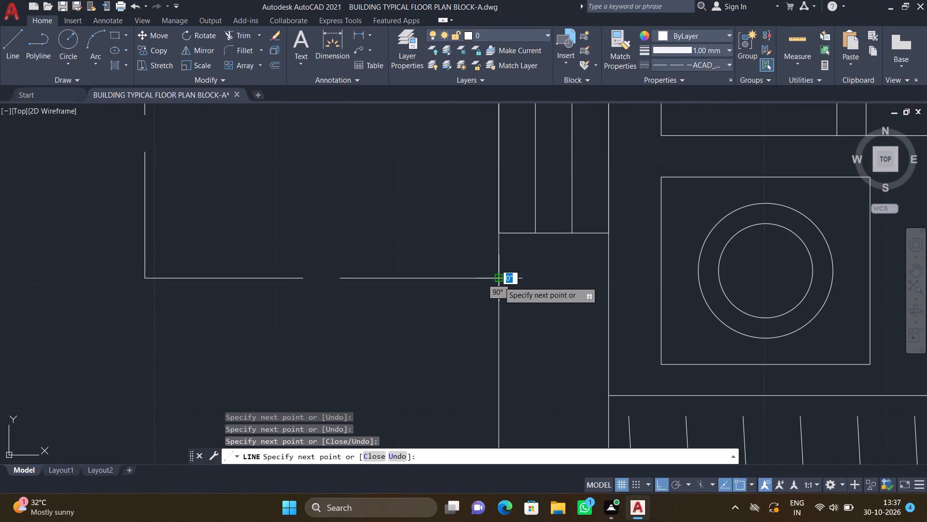
key("Return")
Draw a three-sided dashed outline outside the southern bedroom's western south-wall window, about 4'-4" wide and 1'-8" deep, ending at the wall.
scroll(500, 281, "down", 2)
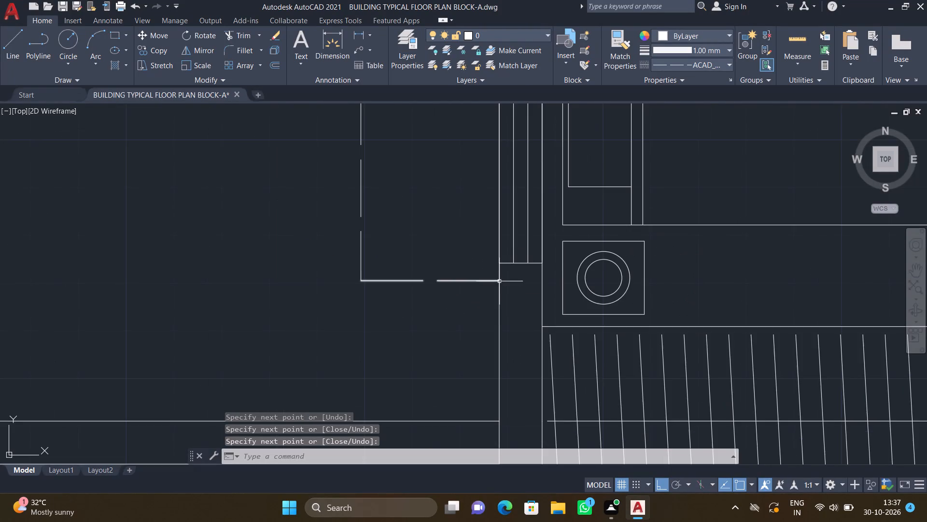
scroll(493, 280, "down", 5)
middle_click_drag(486, 309, 524, 242)
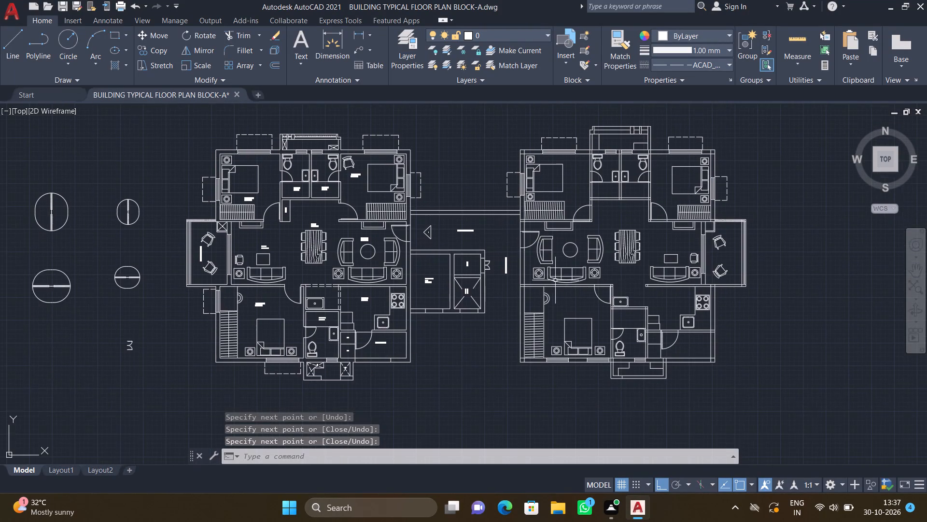
scroll(558, 381, "up", 3)
key("l")
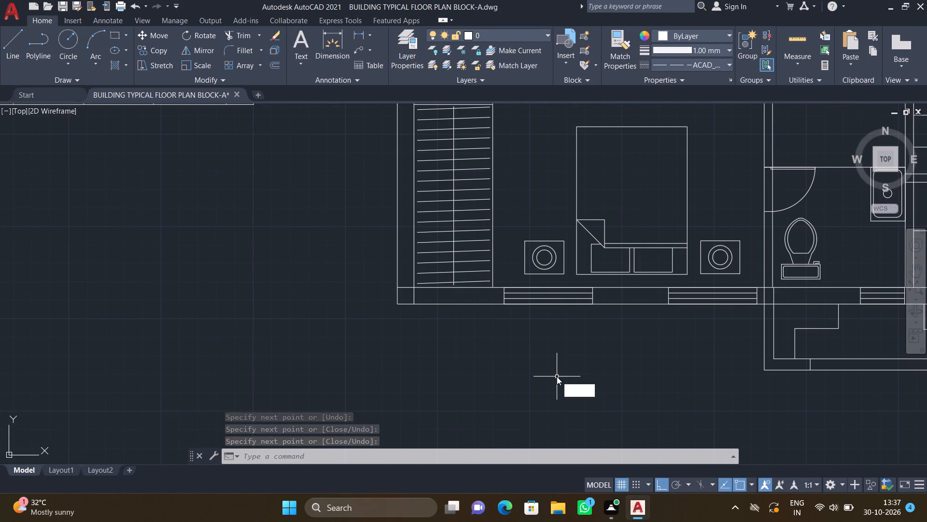
key("Return")
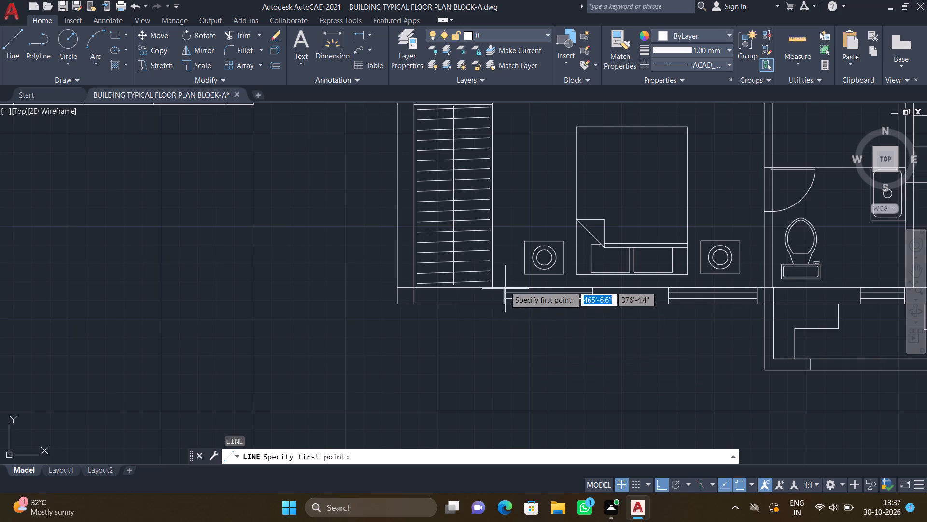
scroll(493, 302, "up", 4)
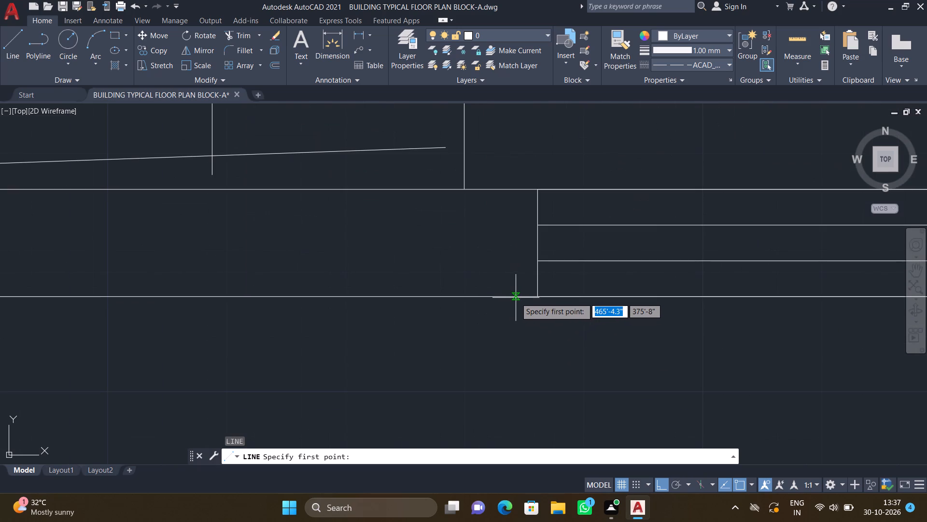
left_click(515, 297)
scroll(517, 360, "down", 2)
middle_click_drag(532, 397, 513, 320)
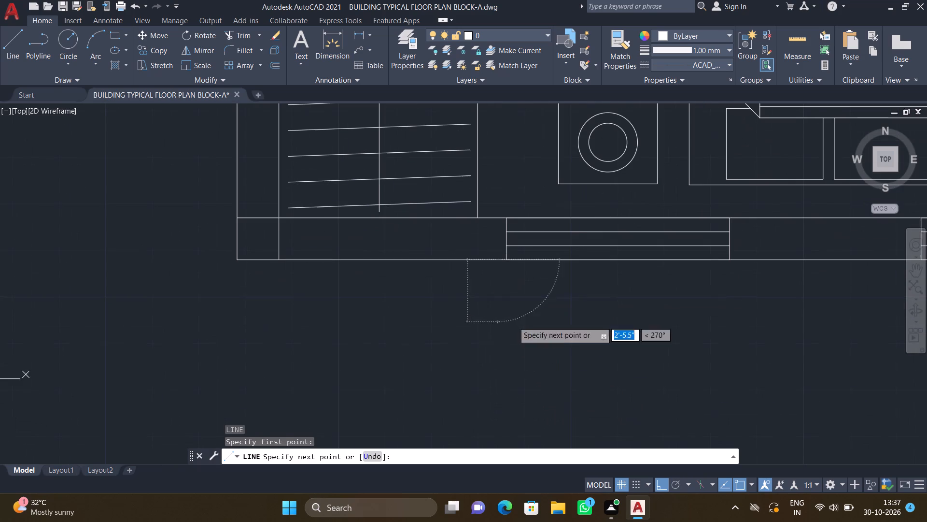
left_click(498, 354)
left_click_drag(508, 354, 518, 354)
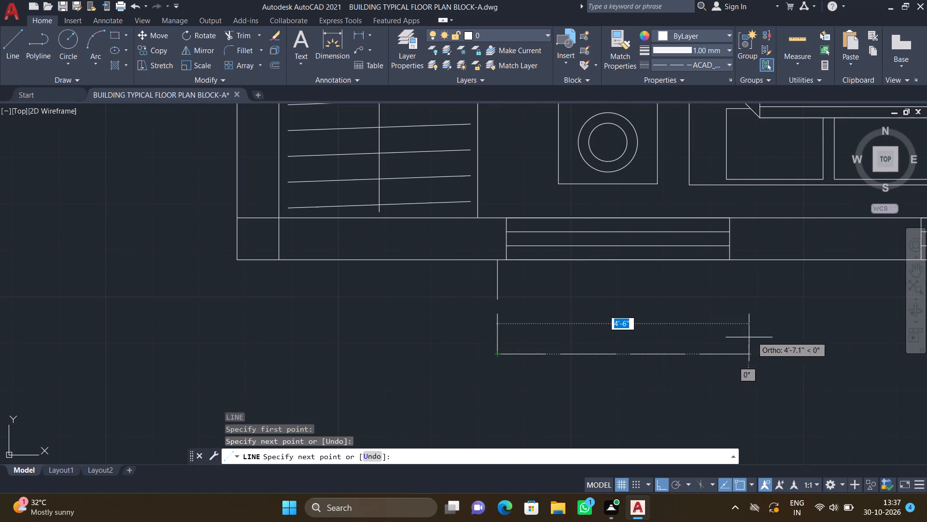
middle_click_drag(726, 338, 646, 340)
scroll(679, 335, "up", 1)
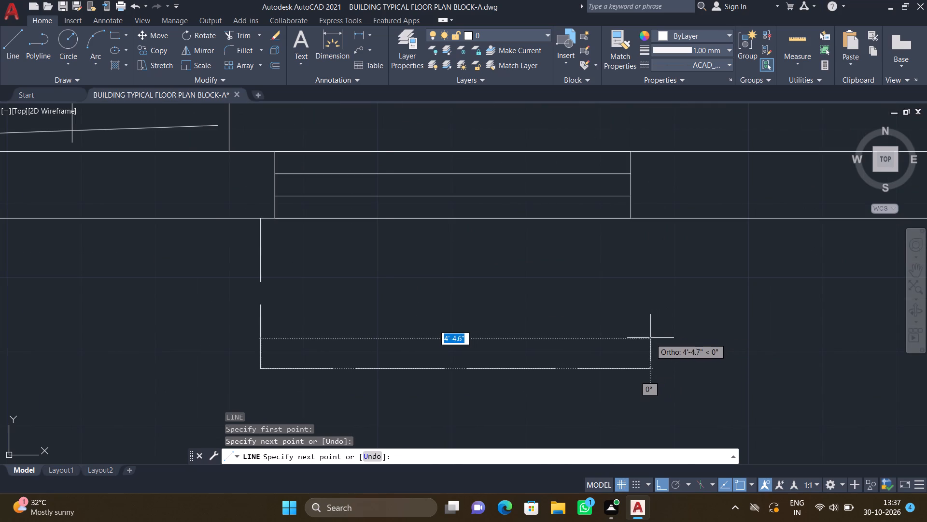
double_click(645, 347)
scroll(636, 224, "up", 1)
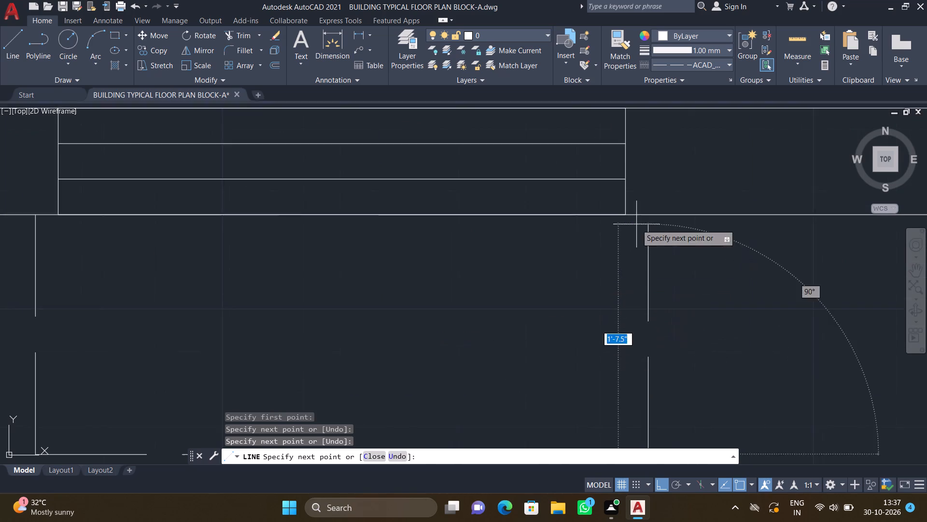
scroll(636, 224, "up", 1)
left_click(653, 210)
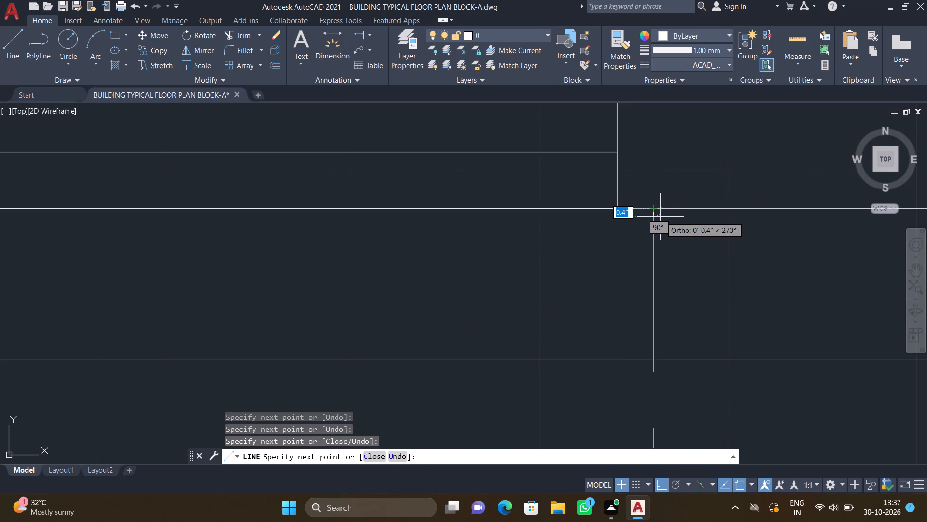
key("Return")
Draw a three-sided dashed outline outside the southern bedroom's eastern south-wall window, about 4'-3" wide and 1'-8" deep, ending at the wall.
scroll(659, 217, "down", 4)
middle_click_drag(686, 286, 575, 299)
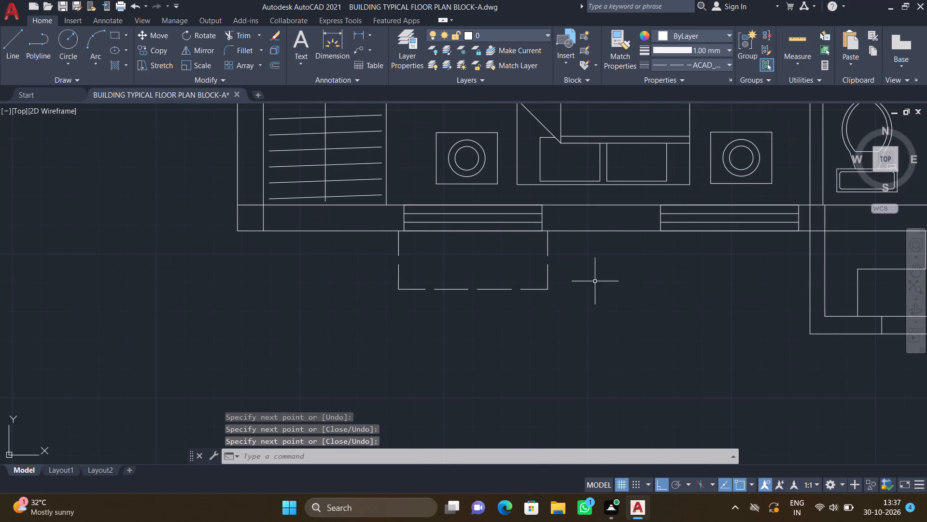
key("l")
key("Return")
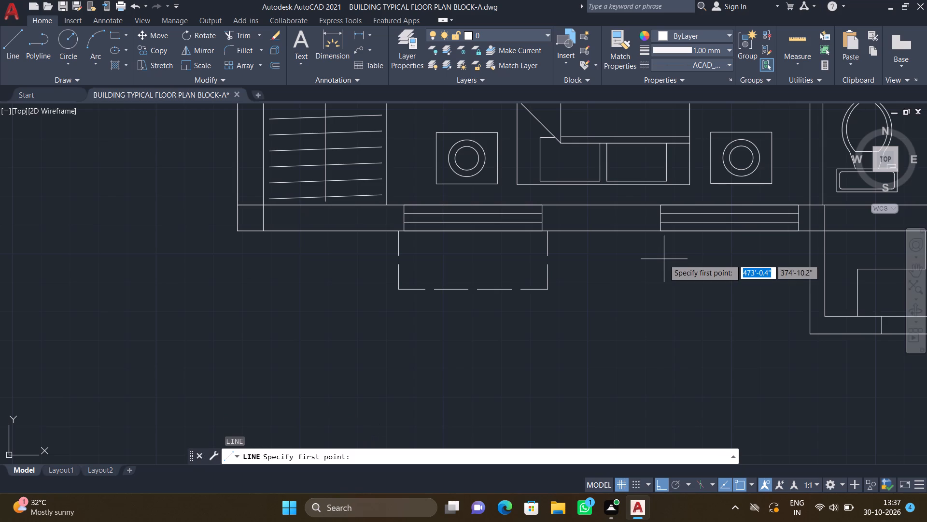
middle_click_drag(682, 285, 541, 268)
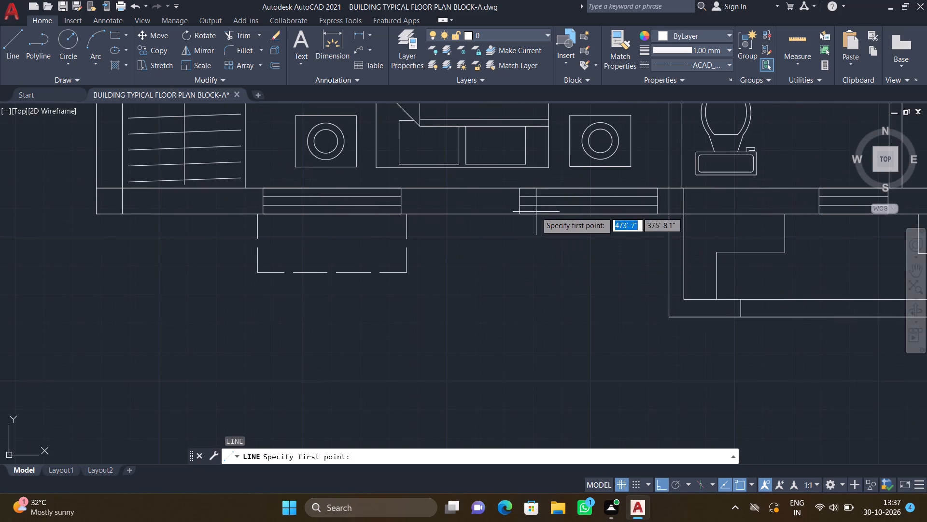
scroll(508, 216, "up", 4)
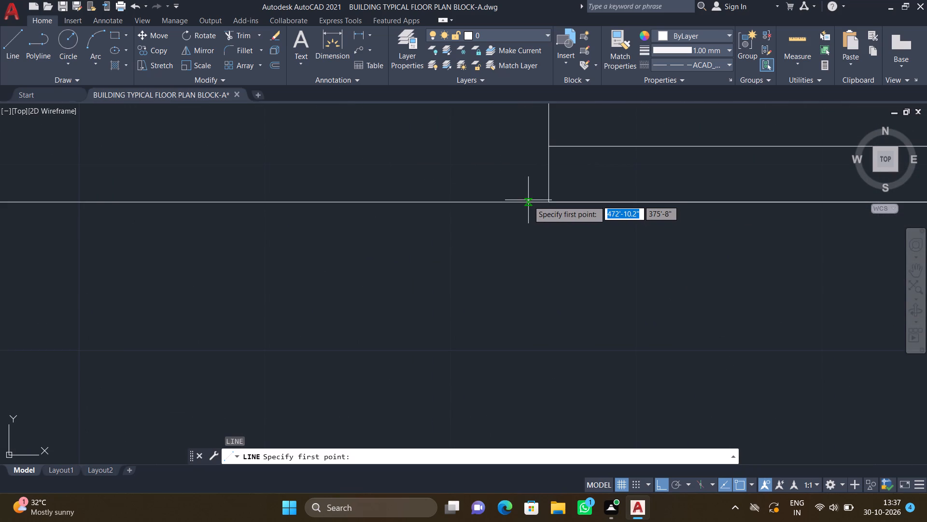
left_click(530, 203)
scroll(534, 283, "down", 3)
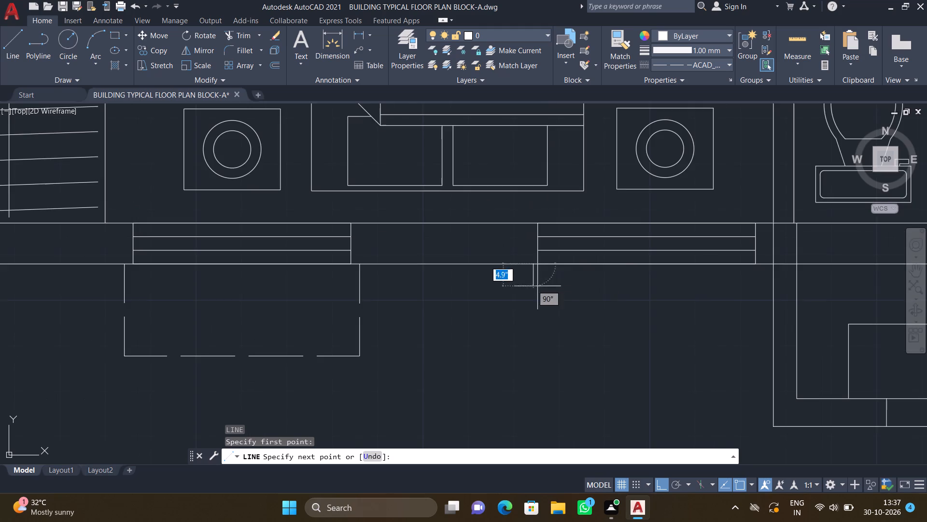
middle_click_drag(531, 339, 505, 290)
scroll(511, 310, "up", 1)
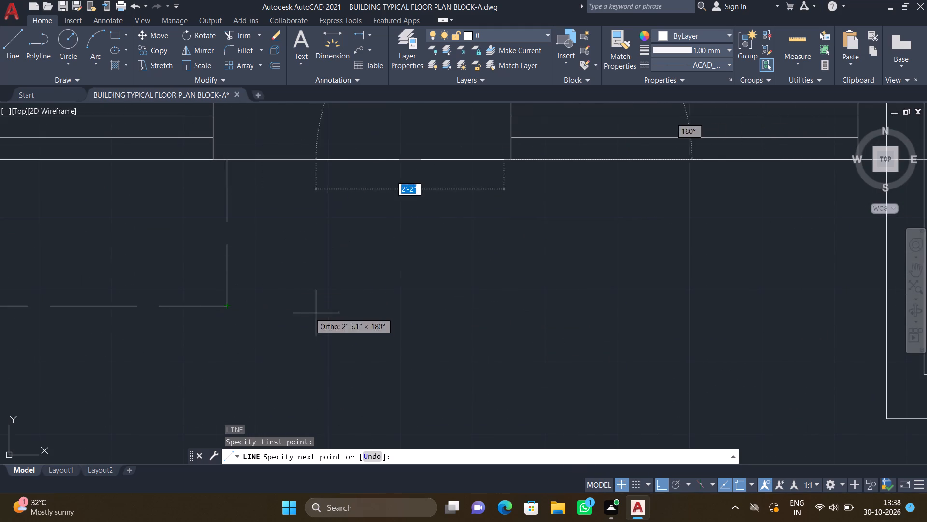
left_click(504, 309)
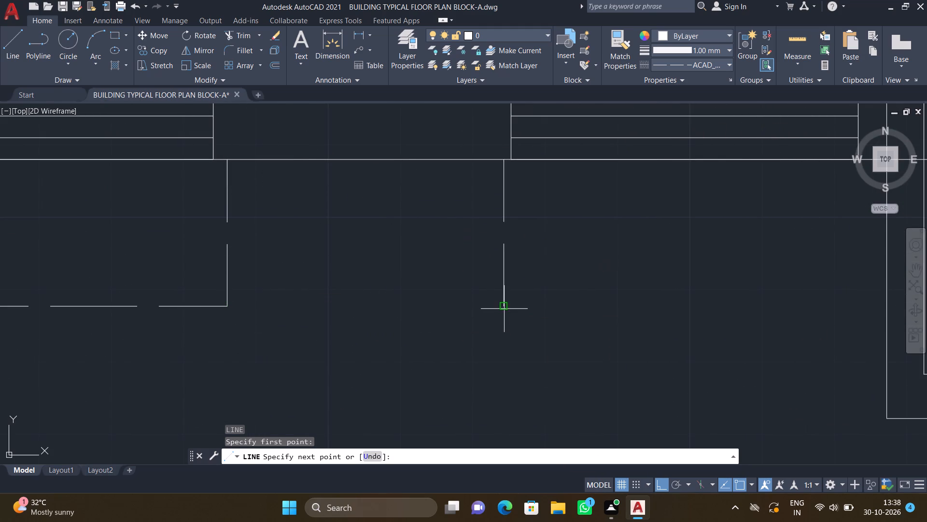
scroll(624, 318, "down", 1)
middle_click_drag(792, 308, 677, 319)
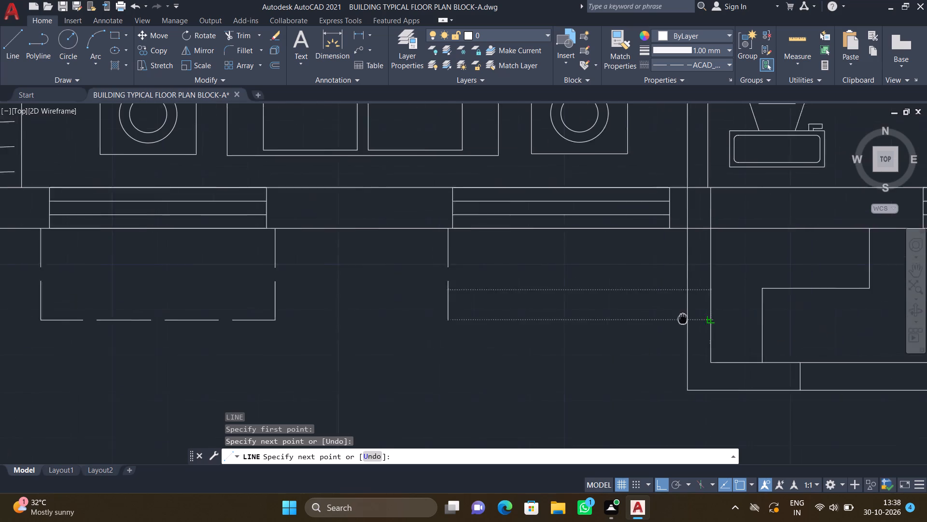
middle_click_drag(677, 319, 668, 323)
scroll(653, 313, "up", 1)
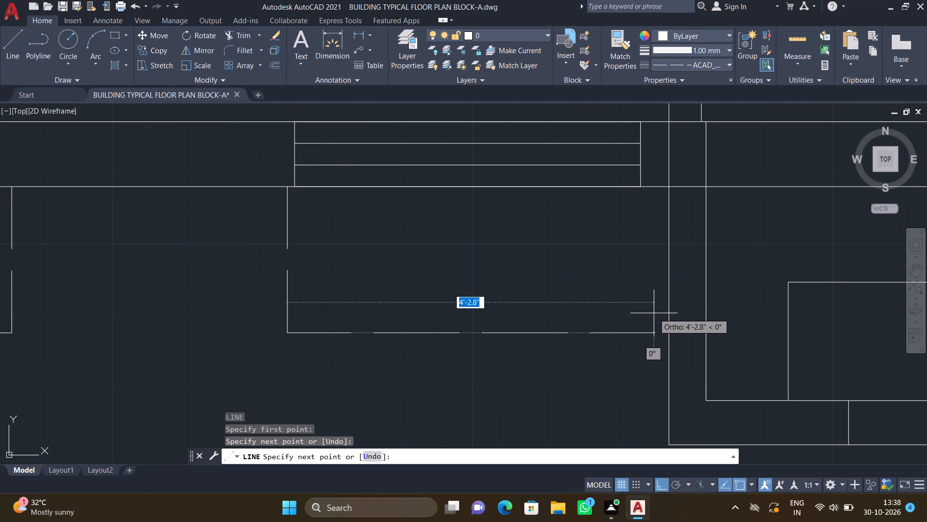
scroll(654, 313, "up", 1)
left_click(659, 315)
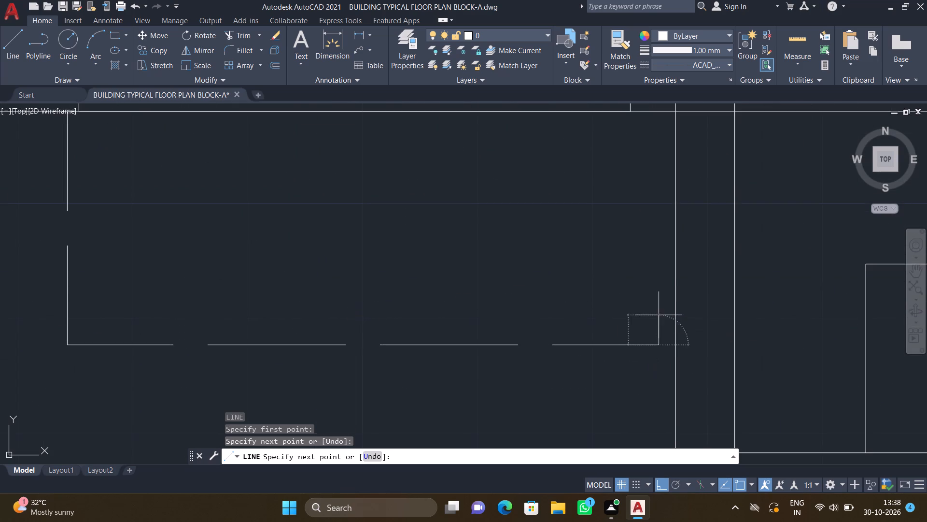
scroll(656, 127, "down", 1)
scroll(567, 197, "up", 2)
scroll(561, 192, "down", 2)
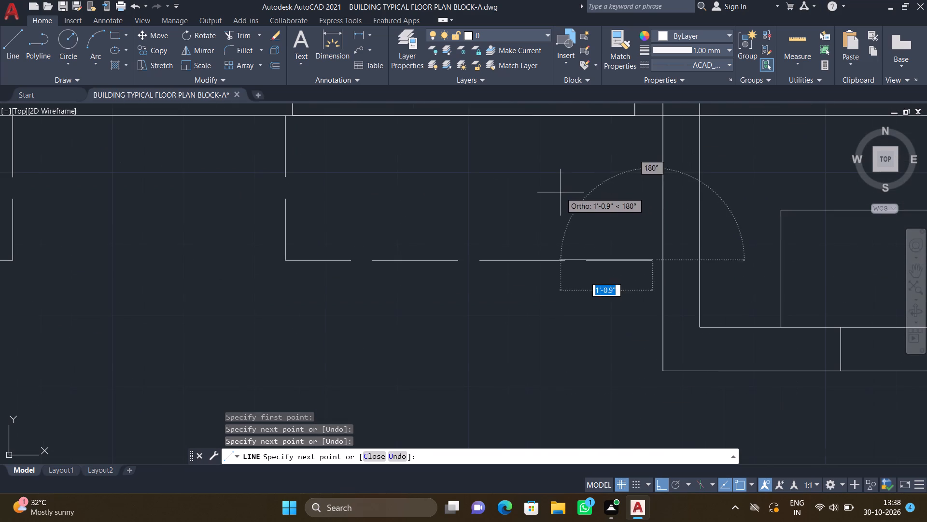
middle_click_drag(621, 160, 541, 255)
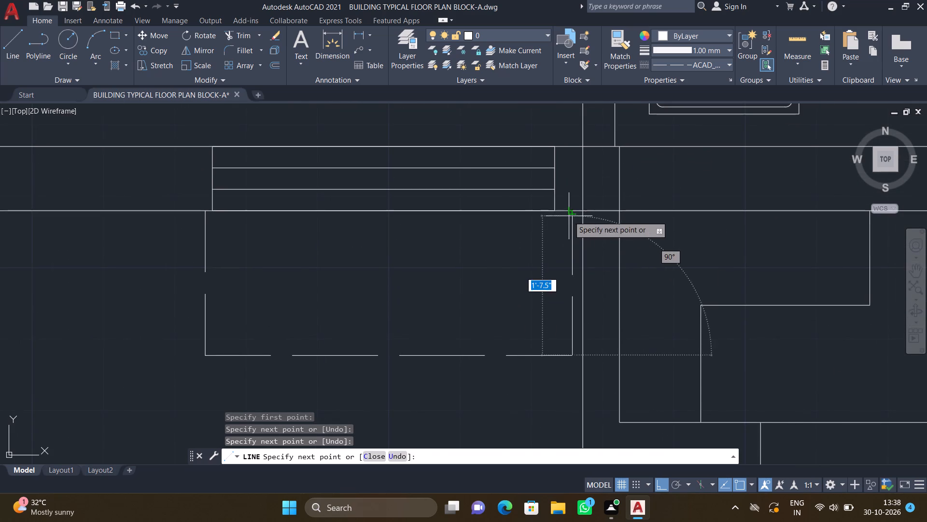
scroll(569, 216, "up", 2)
left_click(573, 202)
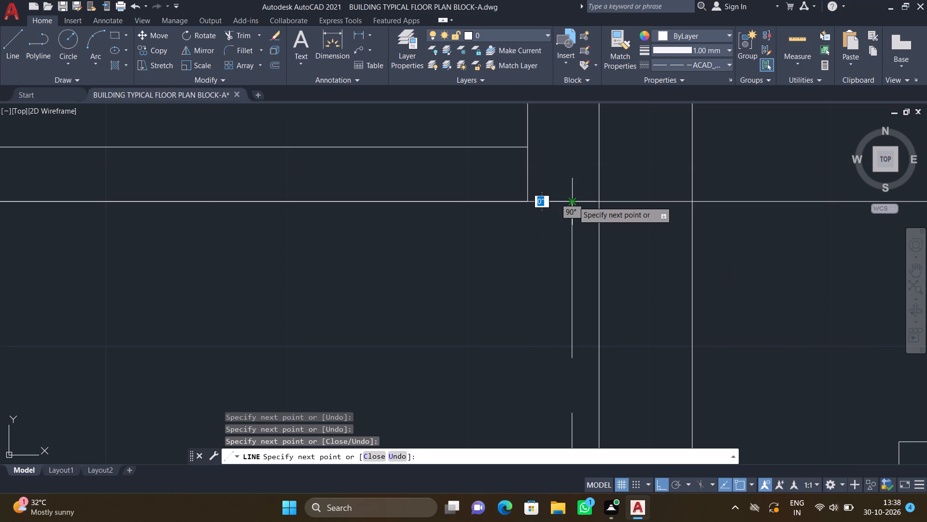
key("Return")
Draw a dashed line about 6' long across the opening north of the washbasin, joining the north faces of the walls.
scroll(557, 265, "down", 4)
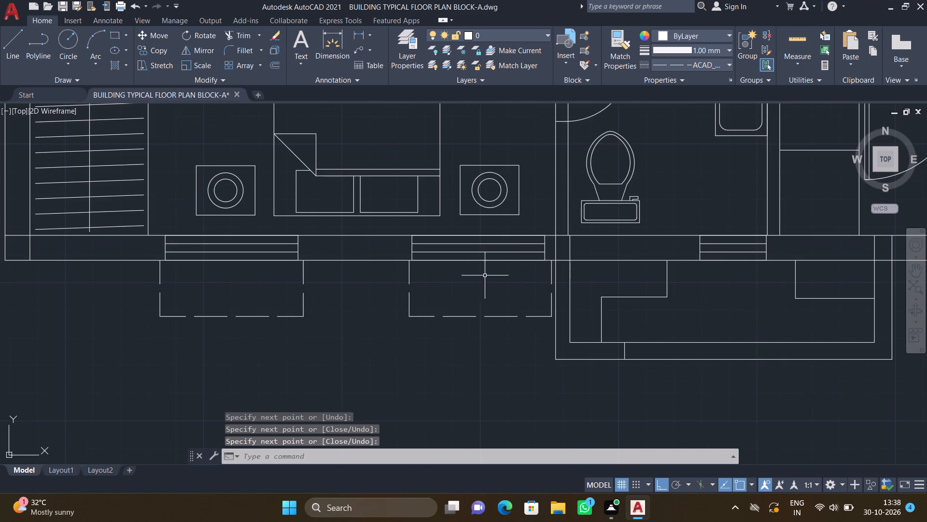
scroll(478, 280, "down", 2)
middle_click_drag(423, 281, 465, 333)
scroll(474, 284, "down", 1)
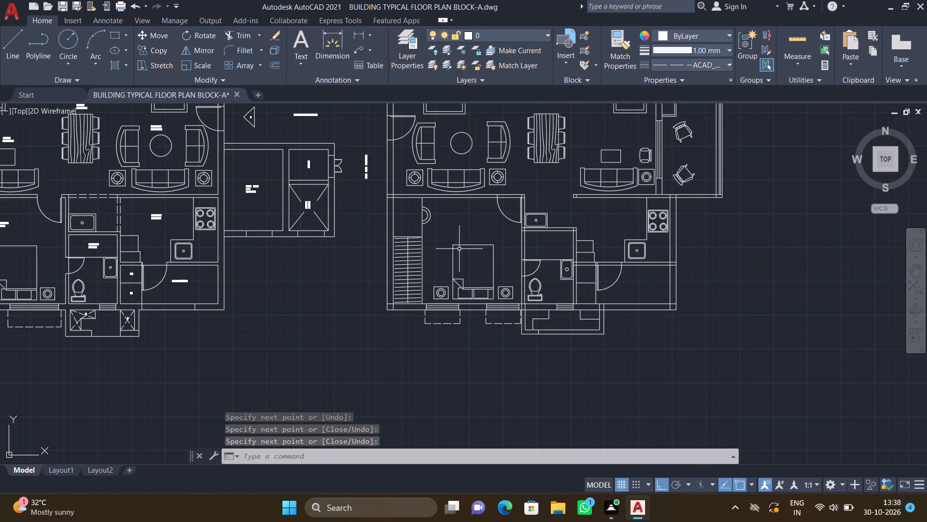
scroll(459, 249, "down", 1)
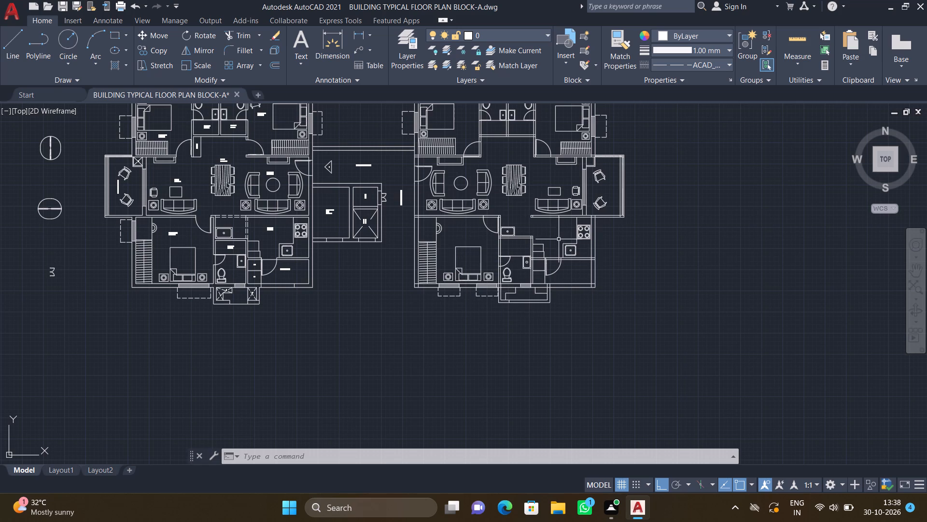
middle_click_drag(522, 226, 509, 301)
scroll(495, 304, "up", 2)
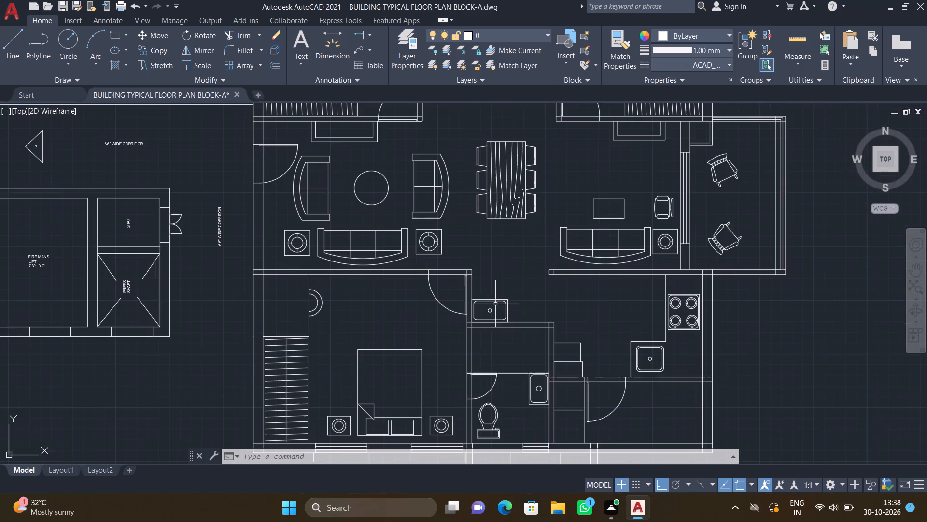
key("l")
key("Return")
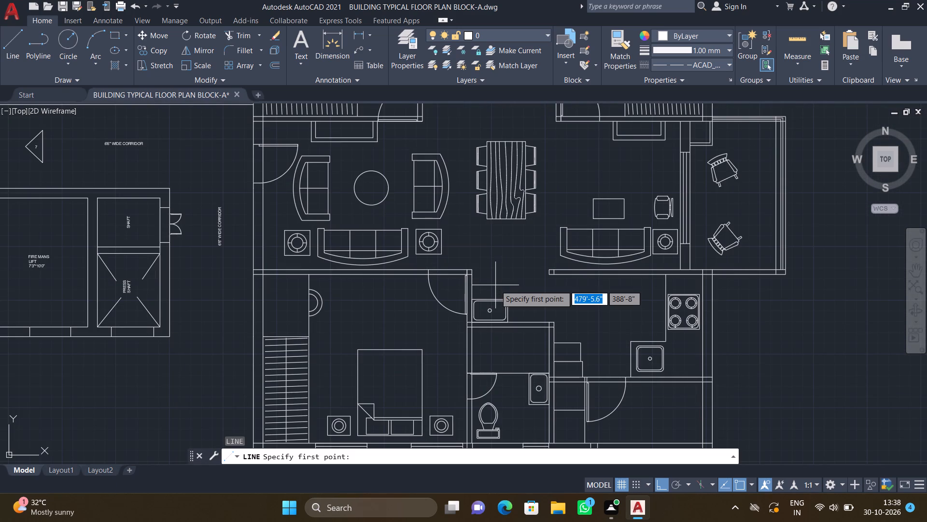
scroll(488, 273, "up", 2)
scroll(445, 261, "up", 1)
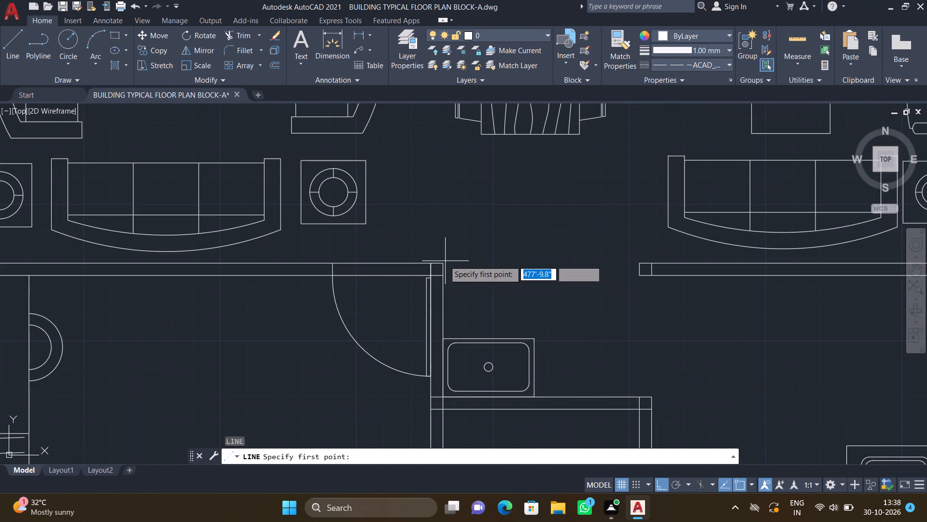
scroll(444, 260, "up", 1)
left_click_drag(438, 269, 443, 271)
scroll(575, 289, "down", 2)
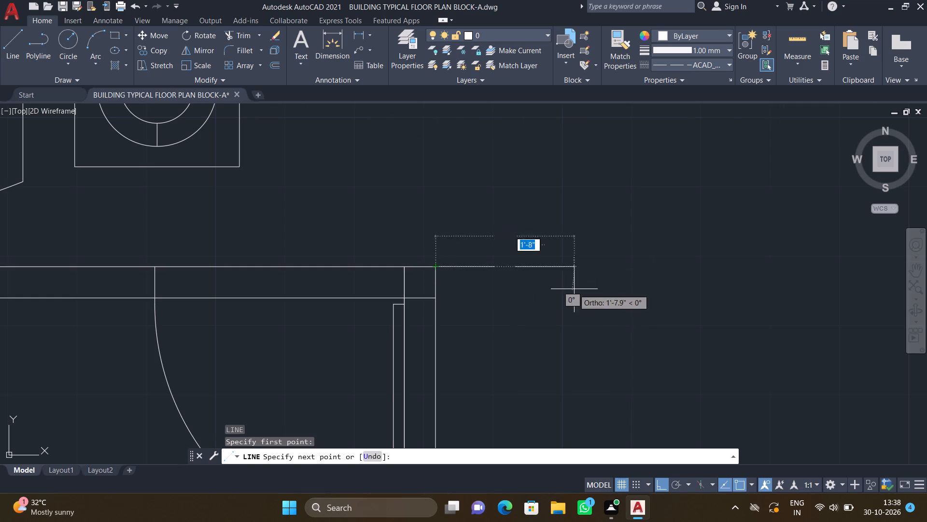
middle_click_drag(599, 292, 492, 274)
scroll(599, 263, "up", 2)
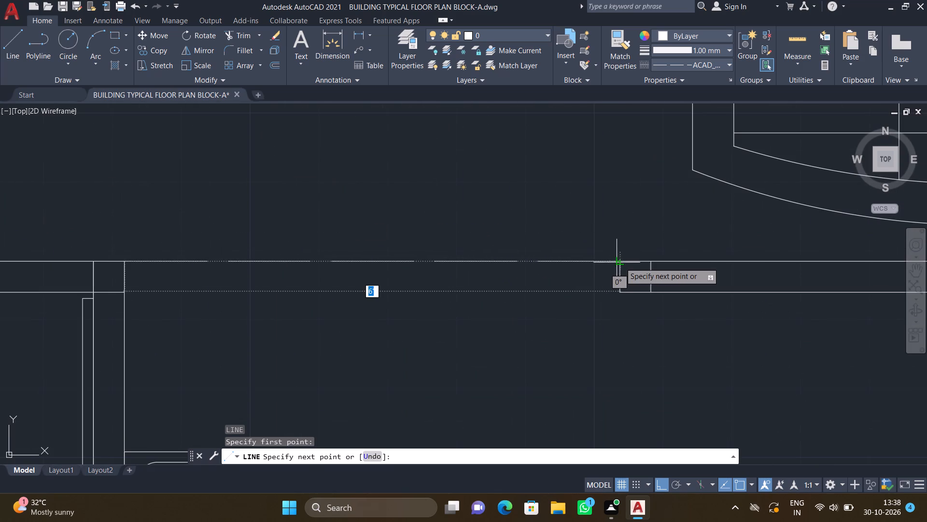
left_click(622, 262)
key("Return")
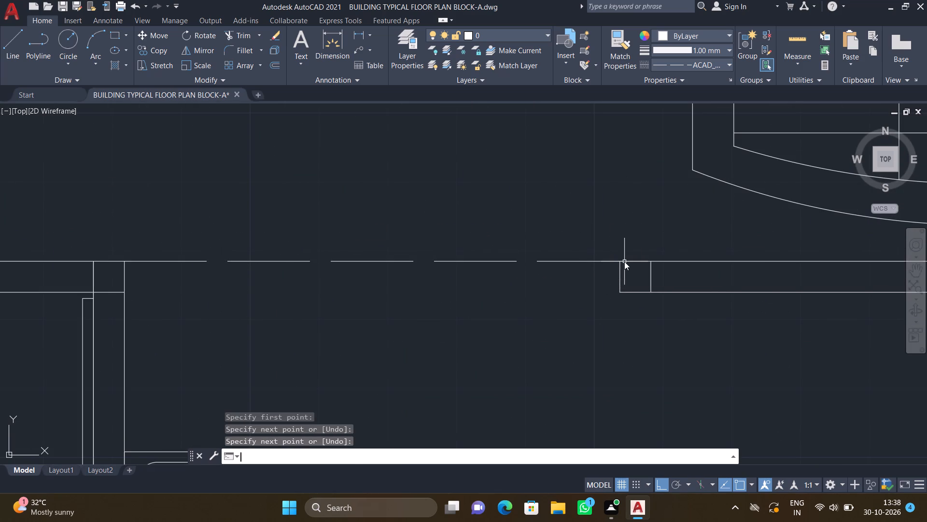
Draw a parallel dashed line across the same opening, joining the south faces of the walls.
key("l")
key("Return")
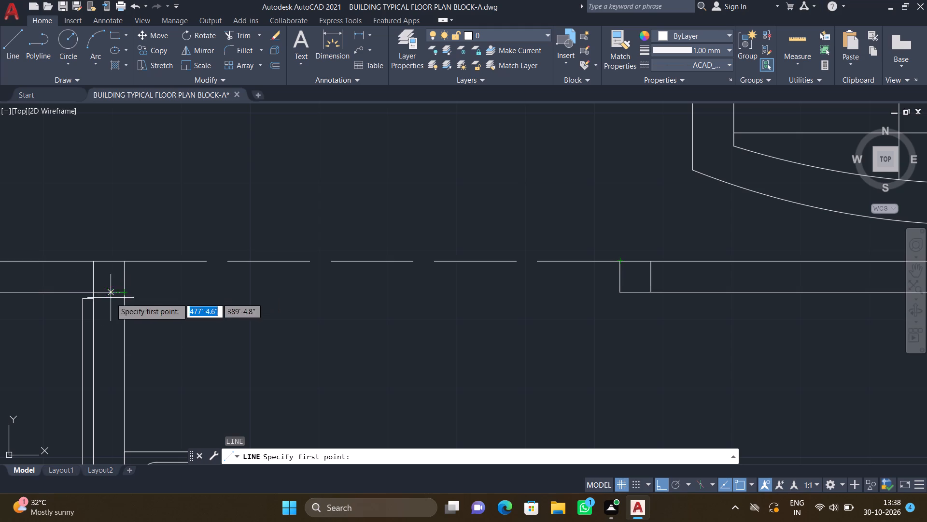
left_click(122, 290)
scroll(353, 313, "down", 2)
scroll(453, 308, "up", 3)
scroll(492, 305, "up", 2)
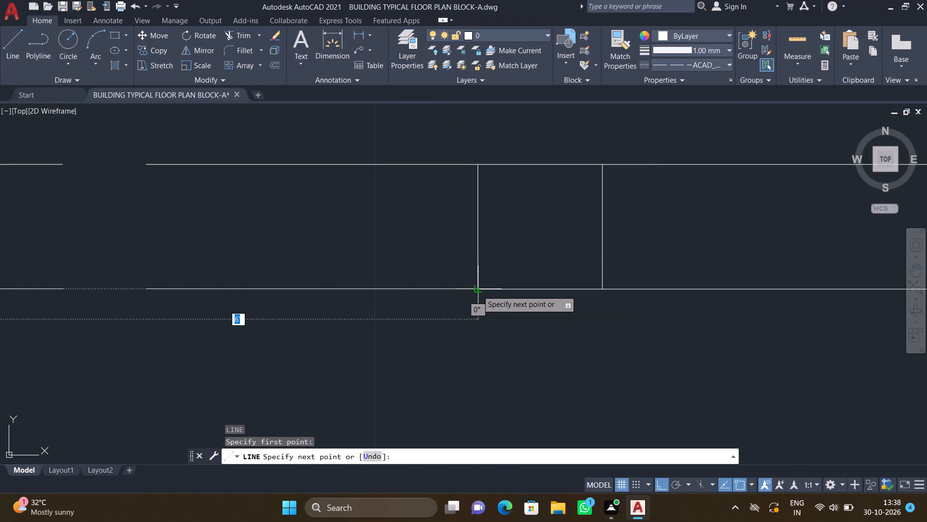
left_click(478, 288)
key("Return")
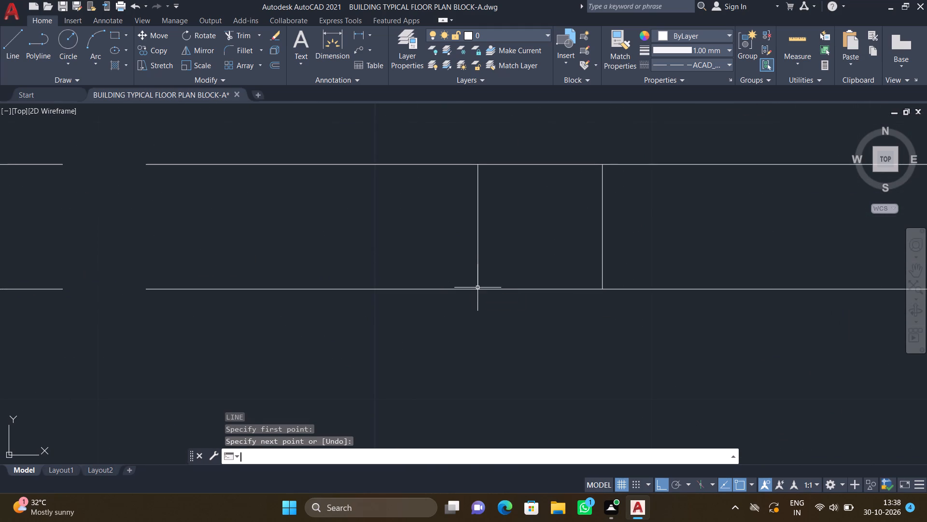
Draw a dashed line about 3'-8" long from the kitchen-side wall end south to the wall below the washbasin.
scroll(474, 297, "down", 2)
scroll(524, 344, "down", 1)
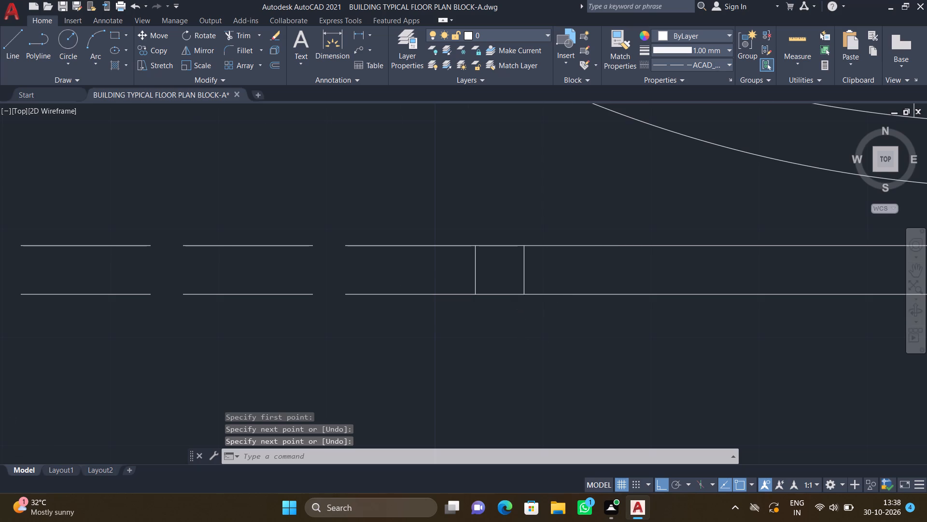
scroll(524, 344, "down", 2)
middle_click_drag(506, 352, 584, 245)
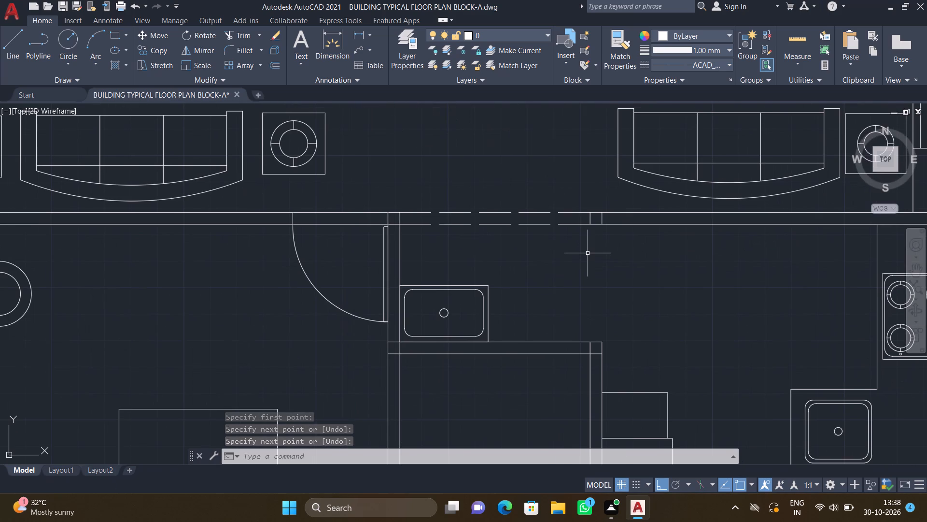
key("l")
key("Return")
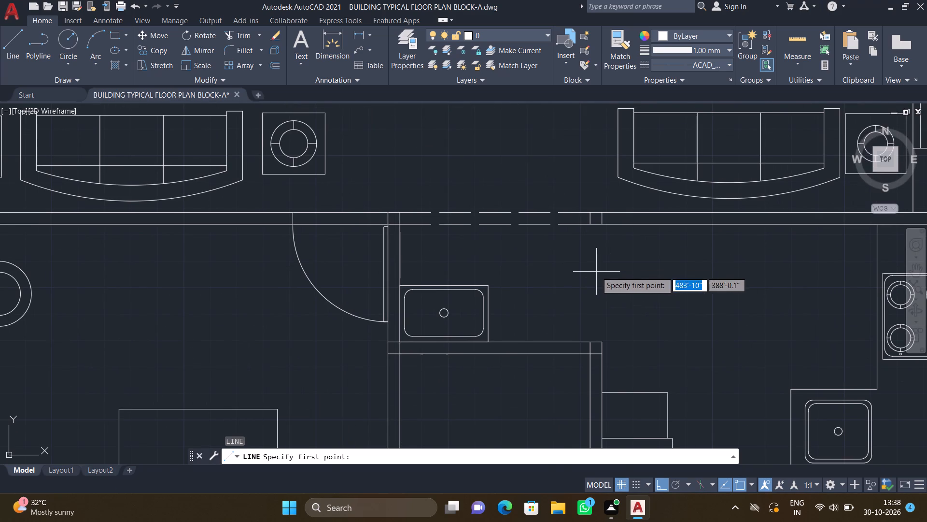
scroll(593, 242, "up", 2)
left_click_drag(579, 193, 578, 204)
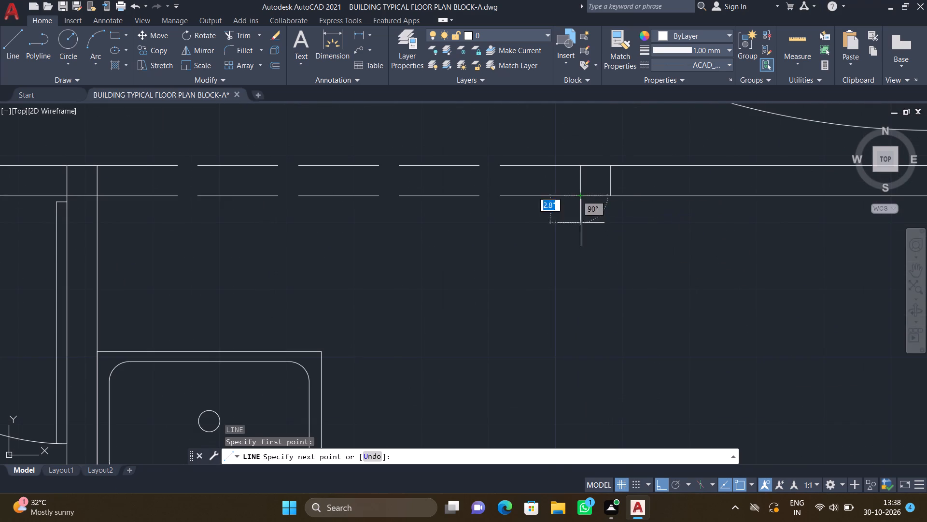
scroll(580, 260, "down", 3)
scroll(577, 322, "up", 3)
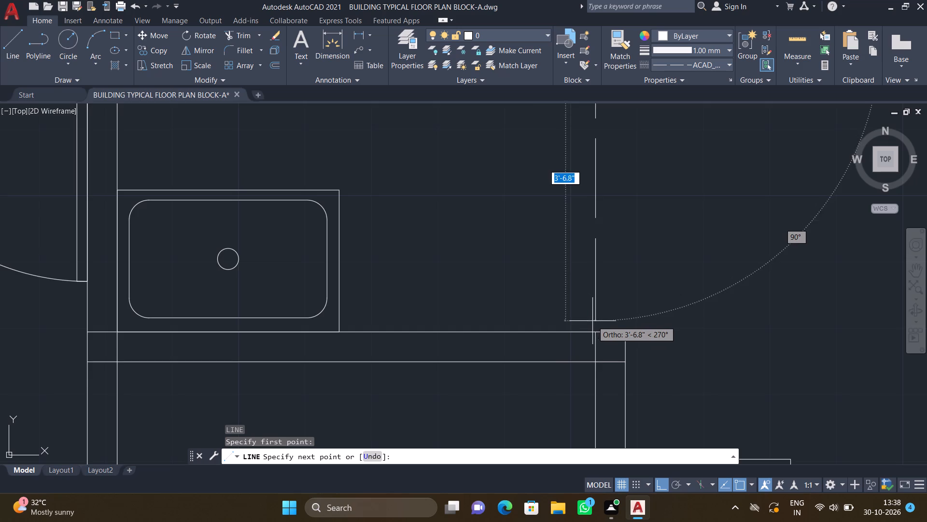
scroll(592, 321, "up", 2)
left_click(592, 352)
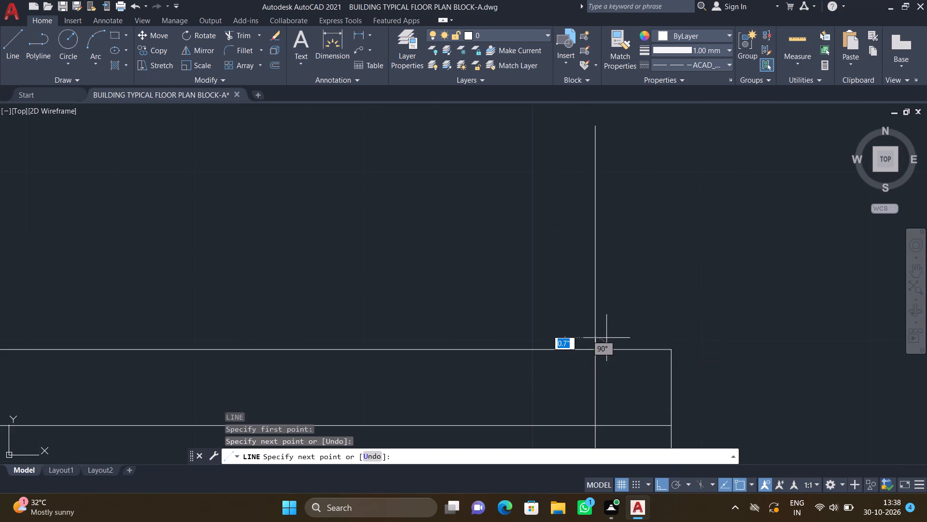
key("Return")
Draw a parallel dashed line about 3'-8" long across the same kitchen-side opening, joining the east faces of the walls.
key("l")
key("Return")
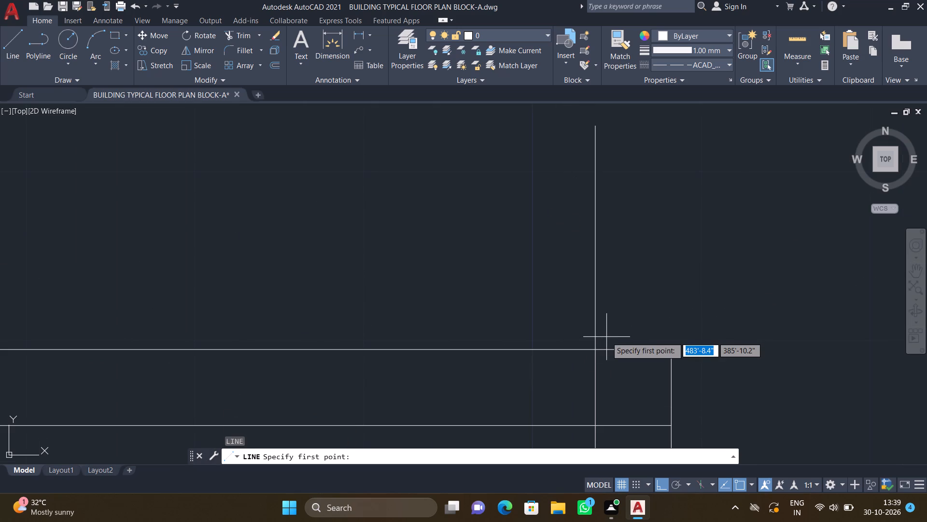
scroll(574, 331, "down", 3)
middle_click_drag(644, 247, 591, 325)
scroll(561, 237, "up", 1)
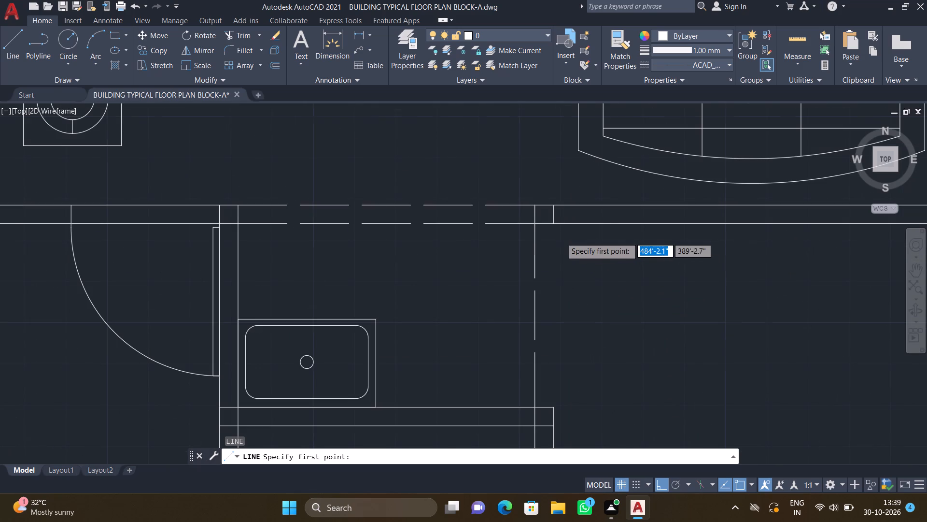
scroll(561, 237, "up", 1)
left_click_drag(539, 201, 541, 215)
scroll(541, 272, "down", 1)
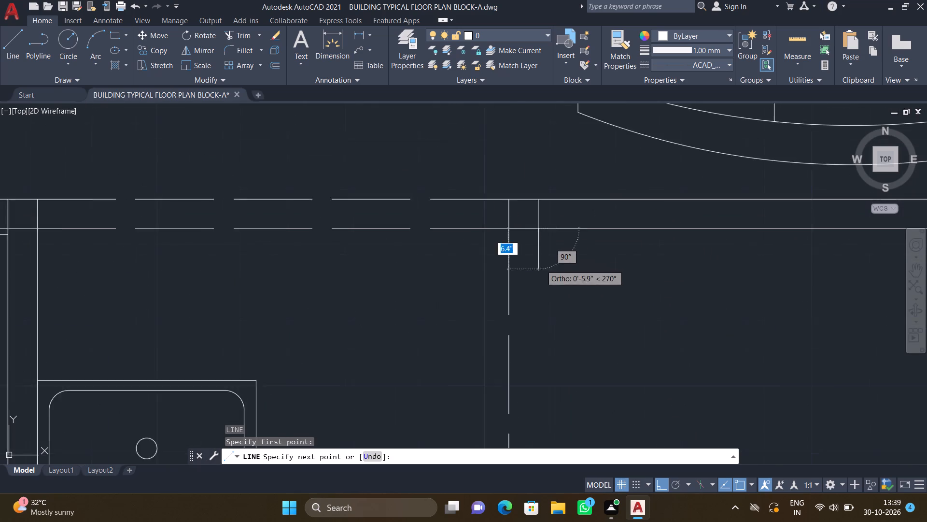
scroll(543, 276, "down", 1)
middle_click_drag(554, 337, 549, 299)
scroll(532, 382, "up", 2)
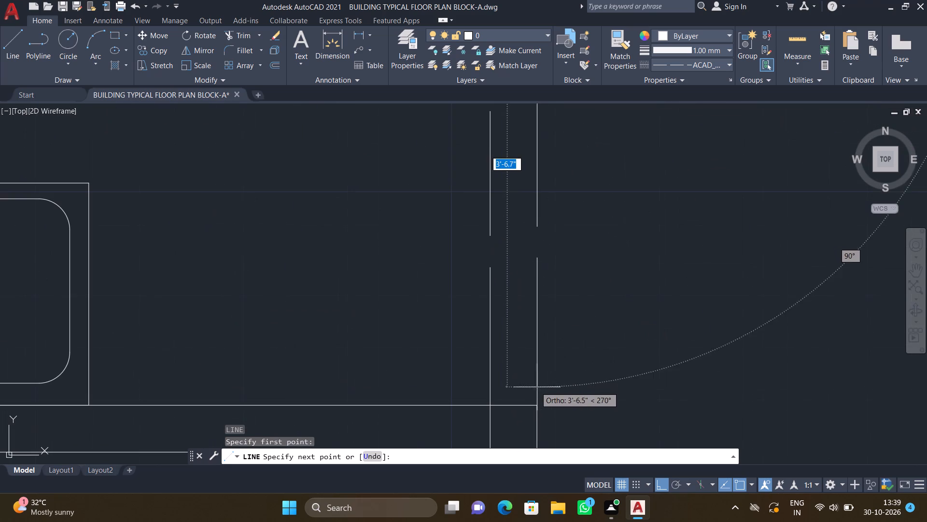
left_click(535, 404)
key("Return")
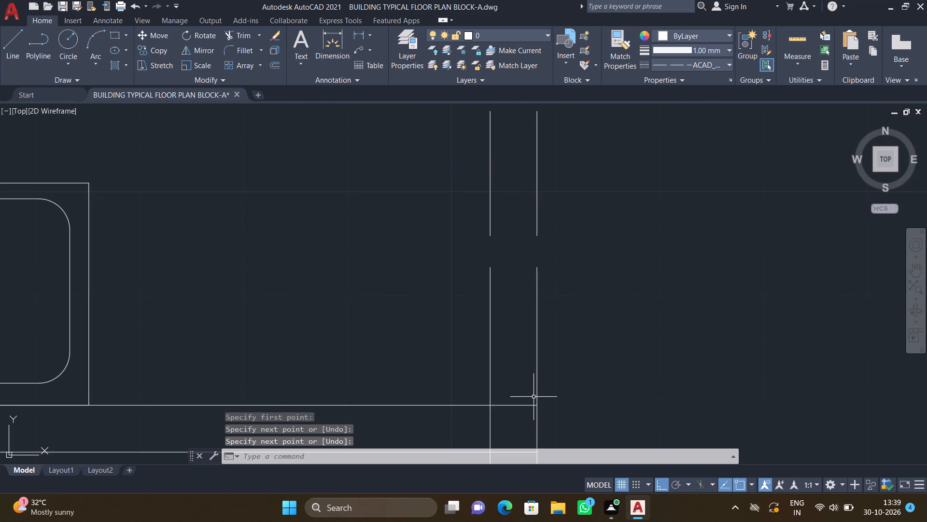
Copy the longest loose window symbol from beside the plan into the corridor's north wall, near the middle between the two flats.
scroll(504, 352, "down", 4)
scroll(553, 283, "down", 2)
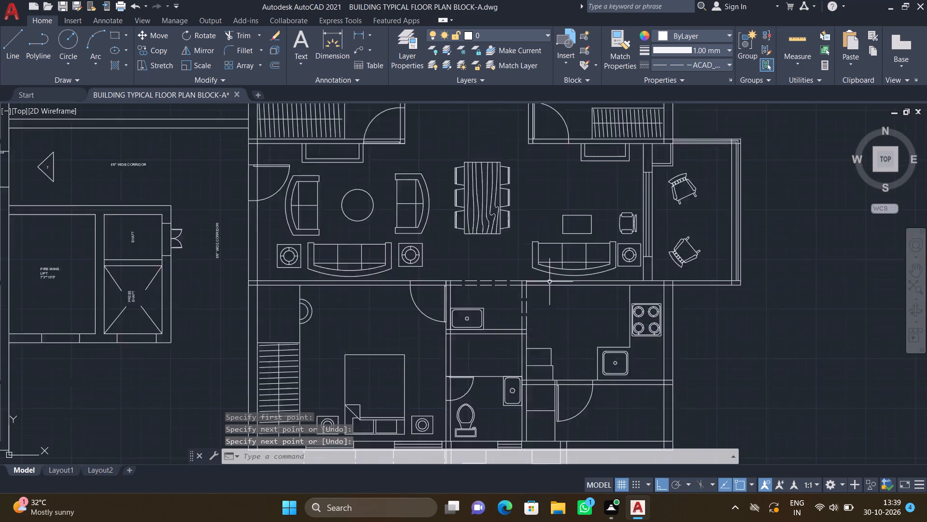
middle_click_drag(300, 271, 404, 299)
scroll(422, 262, "down", 3)
middle_click_drag(275, 275, 397, 300)
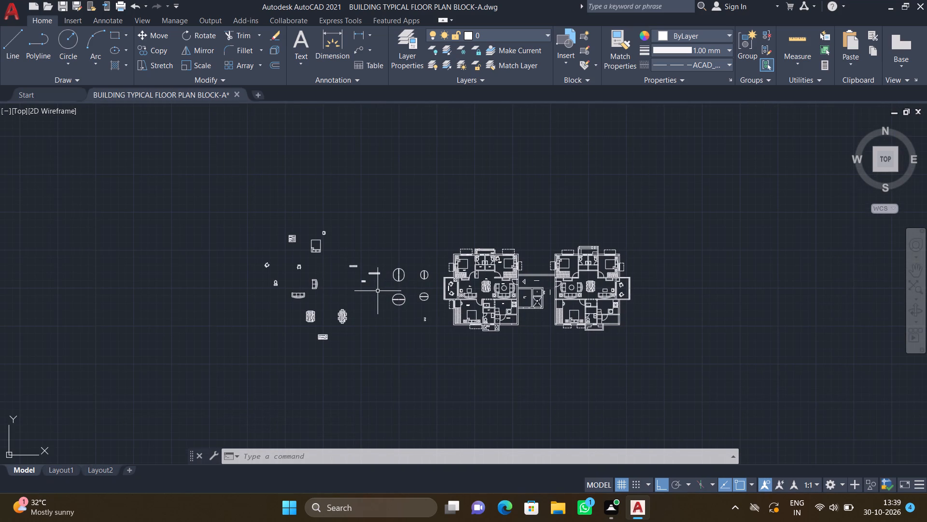
scroll(378, 291, "up", 2)
scroll(375, 244, "up", 3)
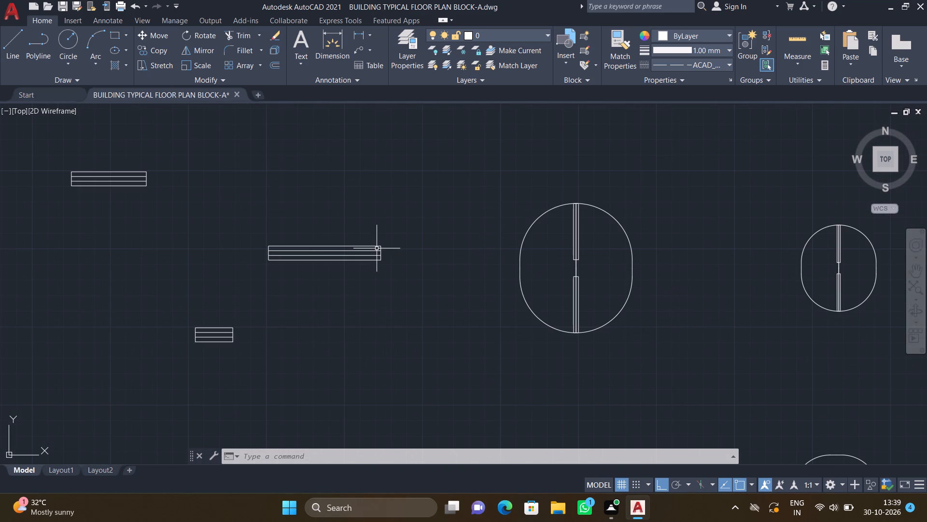
type("co")
key("Return")
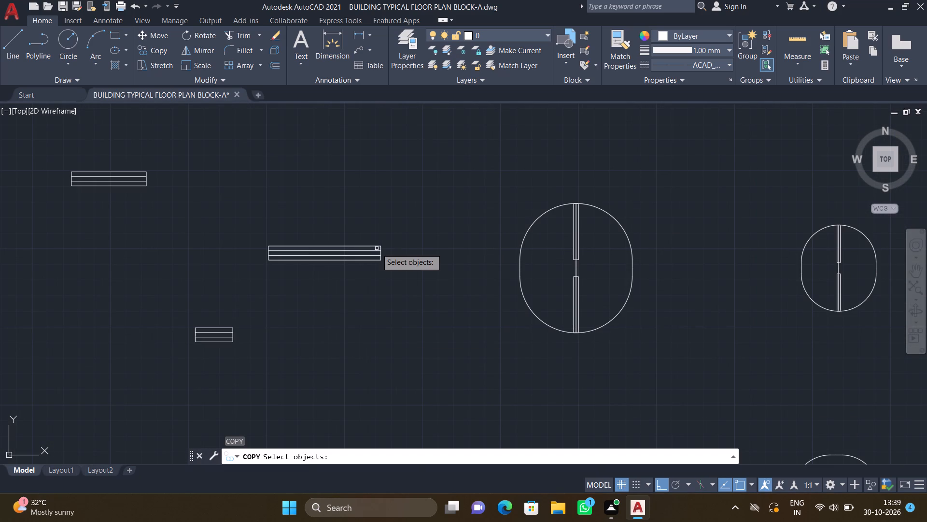
left_click(392, 279)
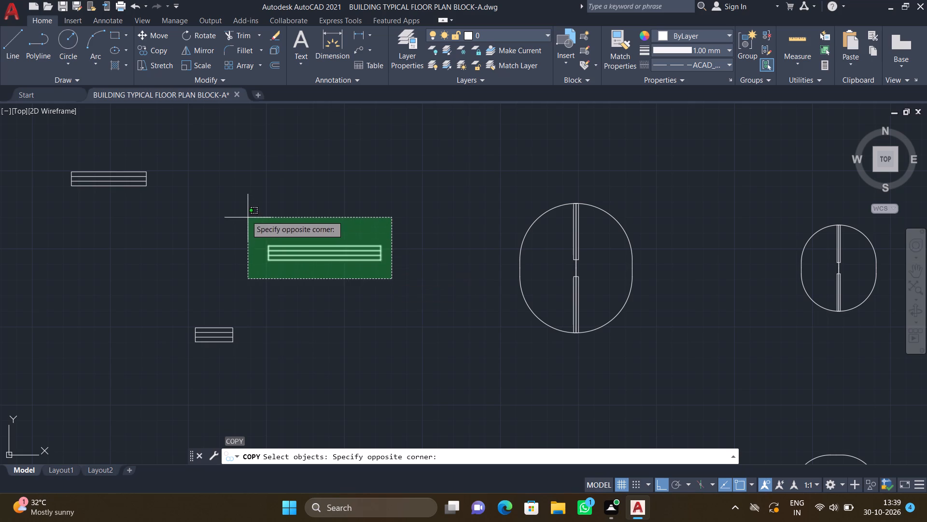
left_click(240, 212)
key("Return")
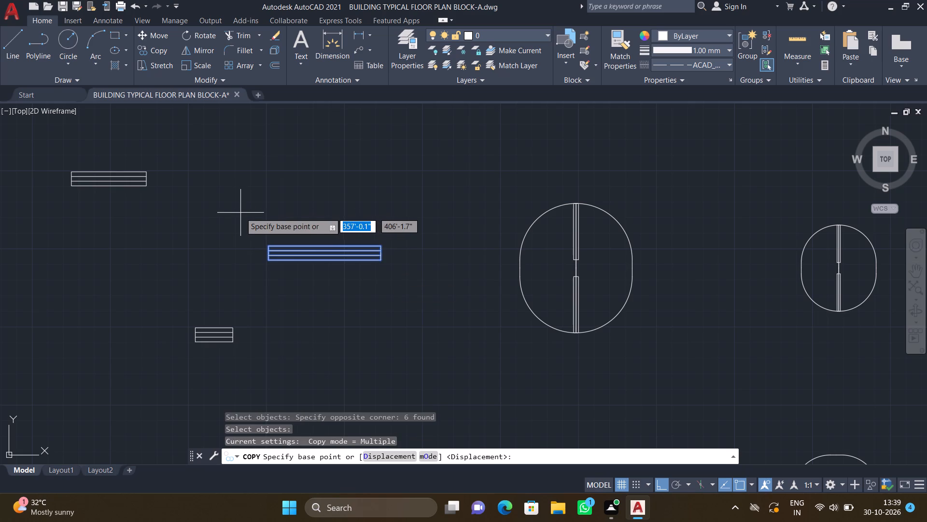
scroll(296, 245, "up", 3)
left_click(179, 246)
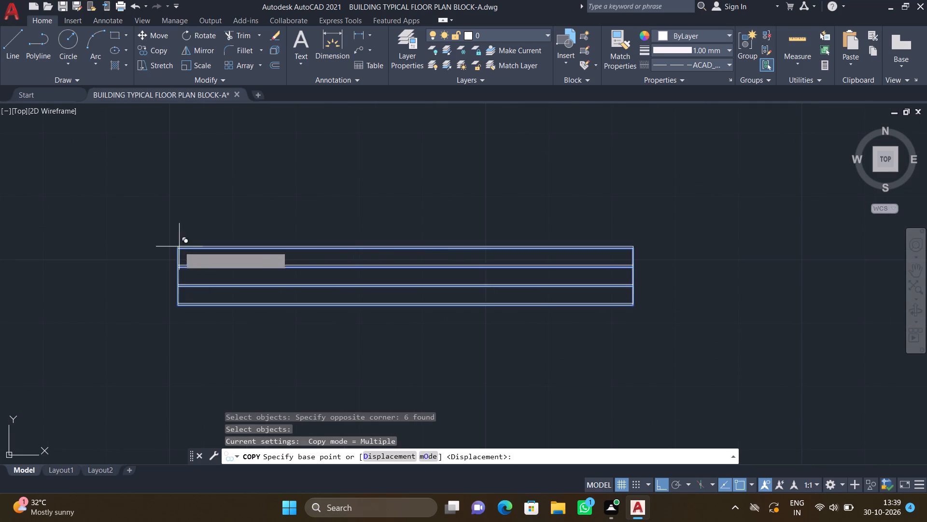
left_click_drag(184, 252, 191, 255)
scroll(369, 301, "down", 5)
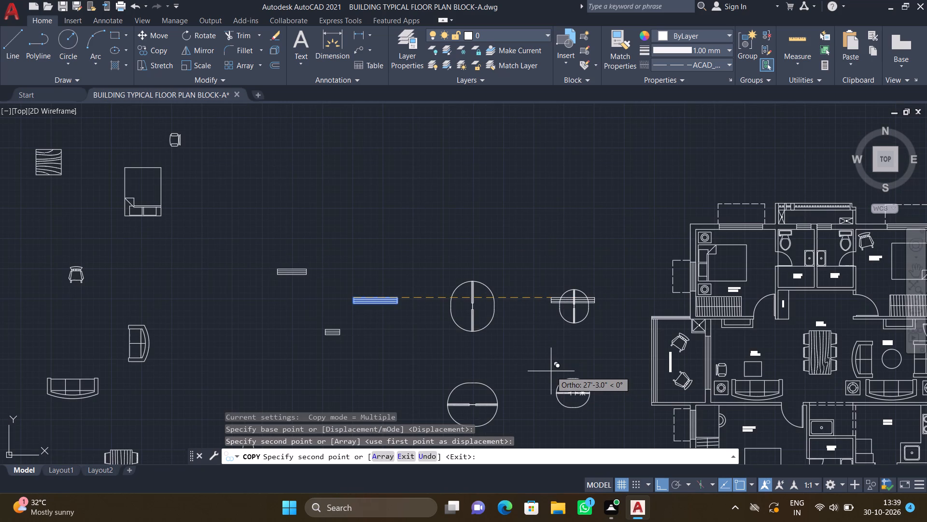
key("F8")
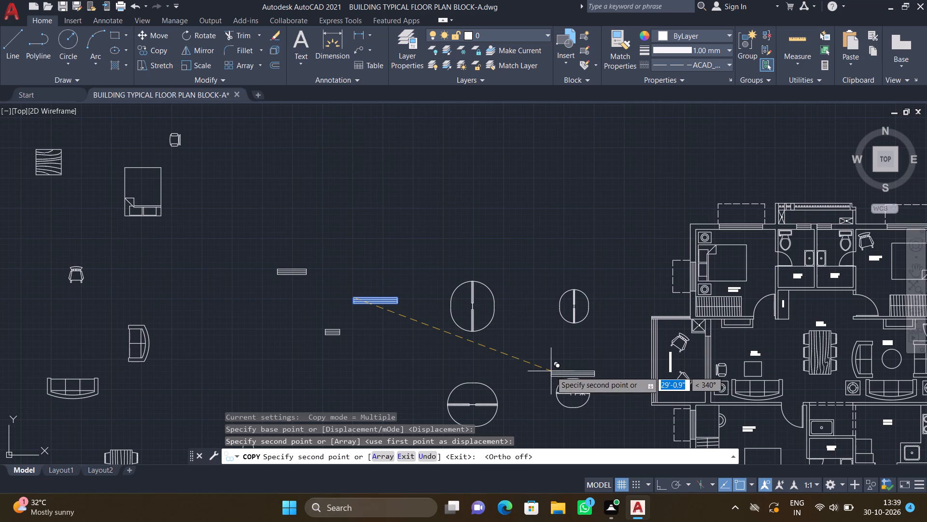
scroll(549, 357, "down", 3)
middle_click_drag(593, 408, 409, 334)
scroll(490, 261, "up", 3)
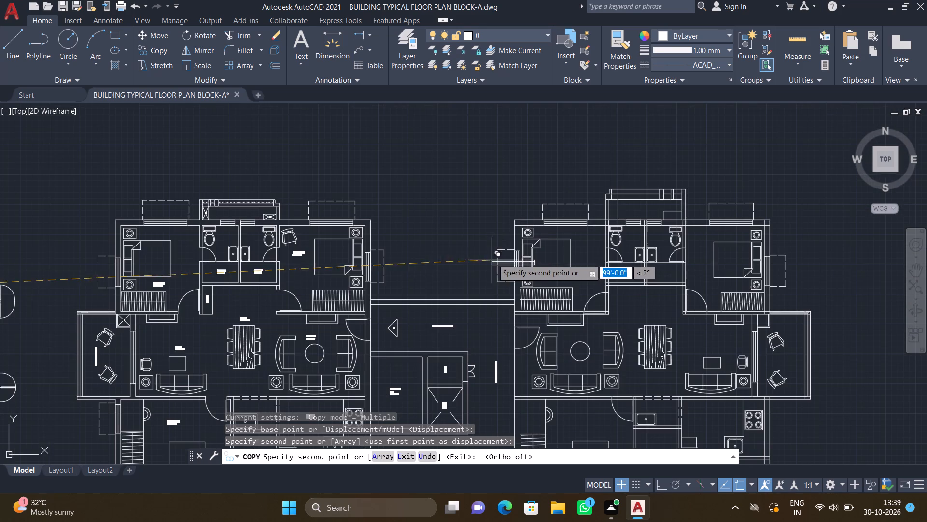
scroll(421, 304, "up", 2)
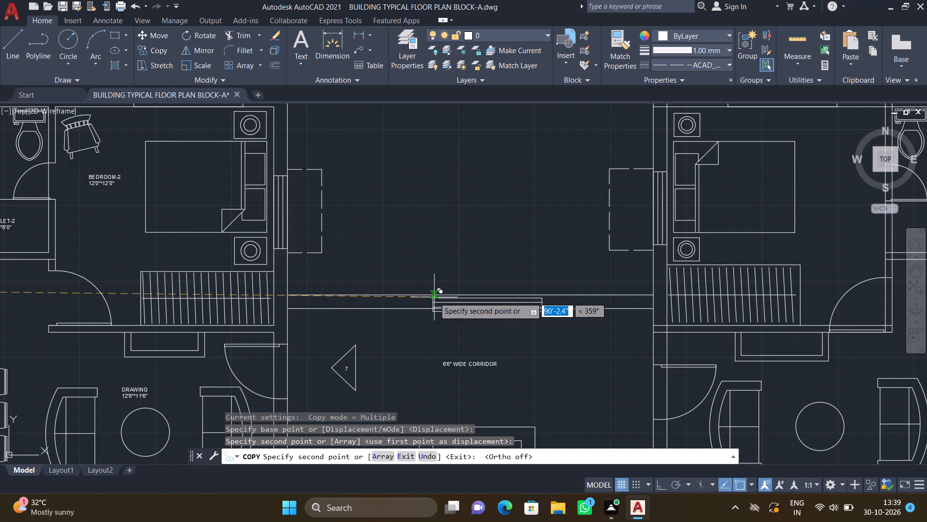
scroll(434, 298, "up", 2)
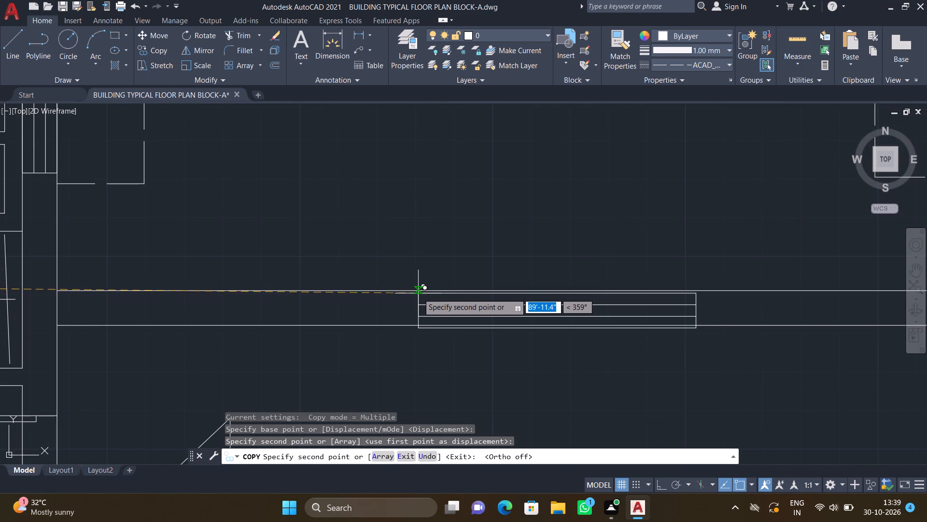
left_click(421, 291)
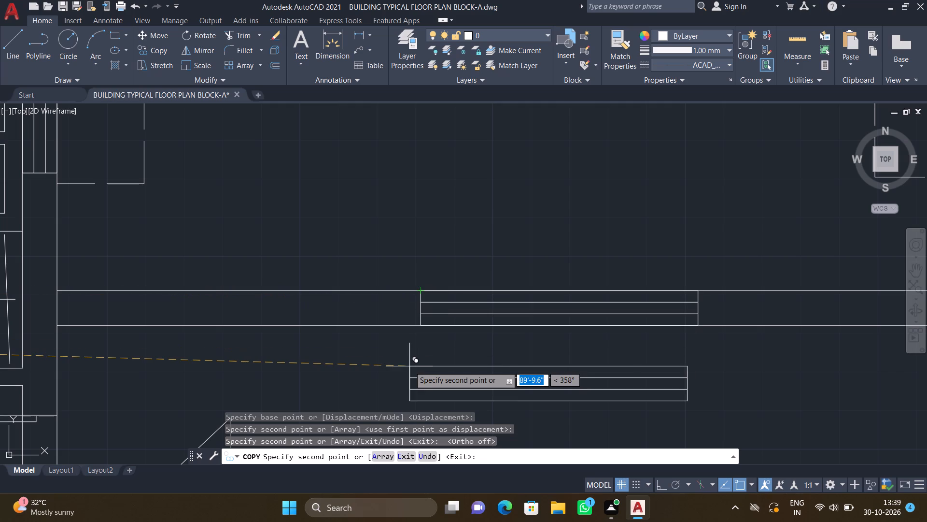
key("Return")
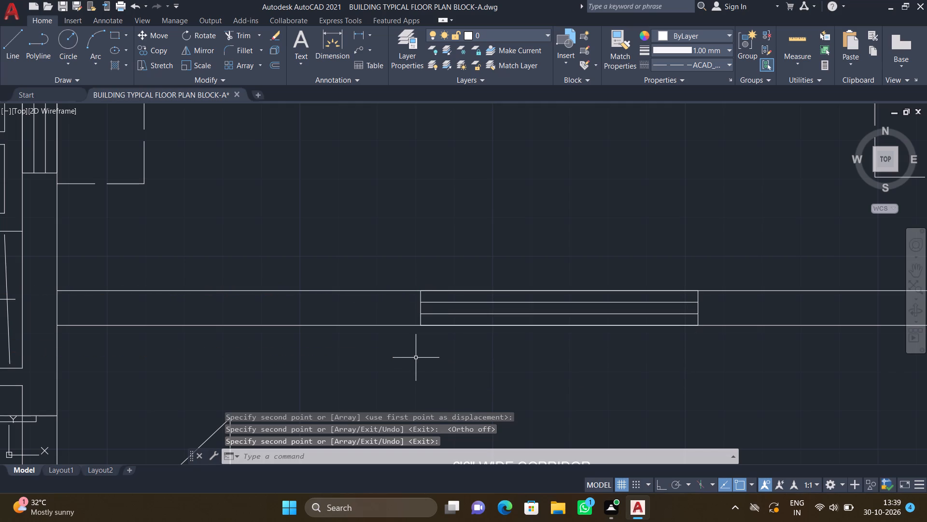
Draw a three-sided dashed outline outside the corridor's north-wall window, about 6'-4" wide and 2'-4" deep, ending at the wall.
scroll(417, 356, "down", 3)
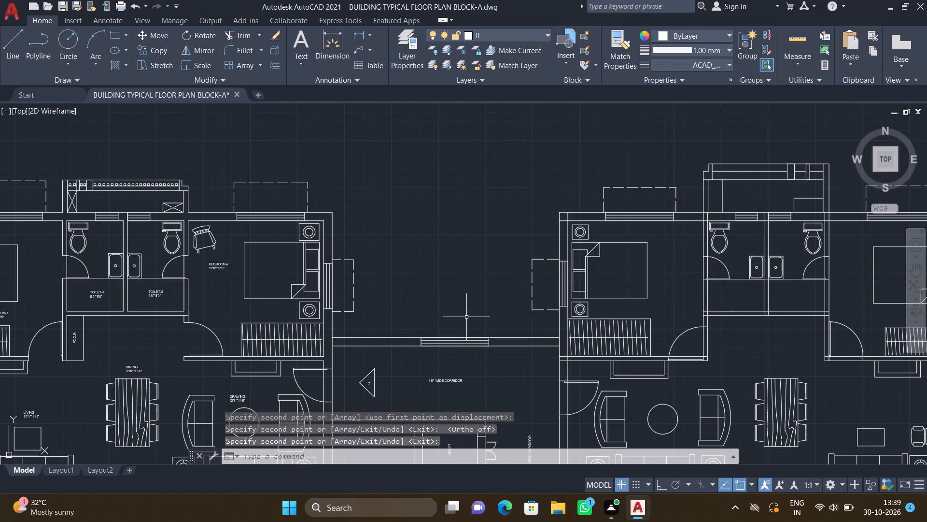
key("l")
key("Return")
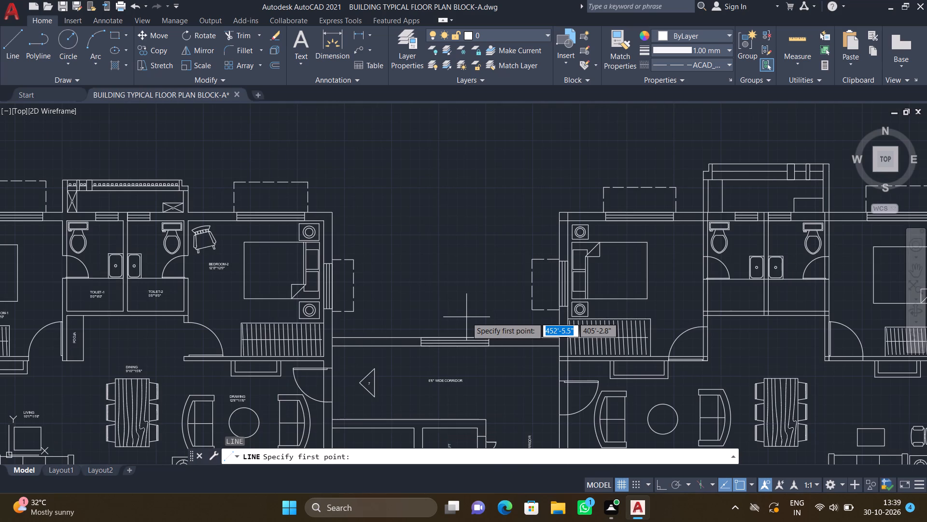
key("F8")
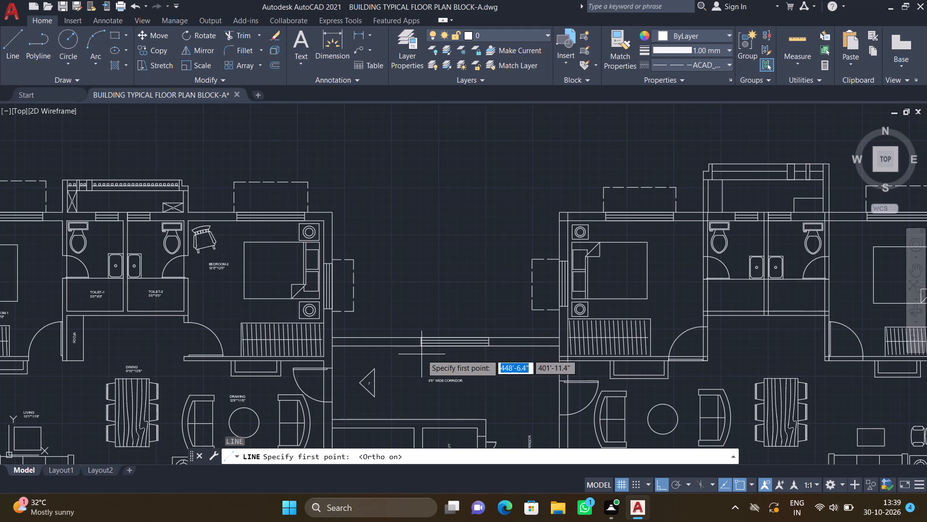
scroll(419, 345, "up", 4)
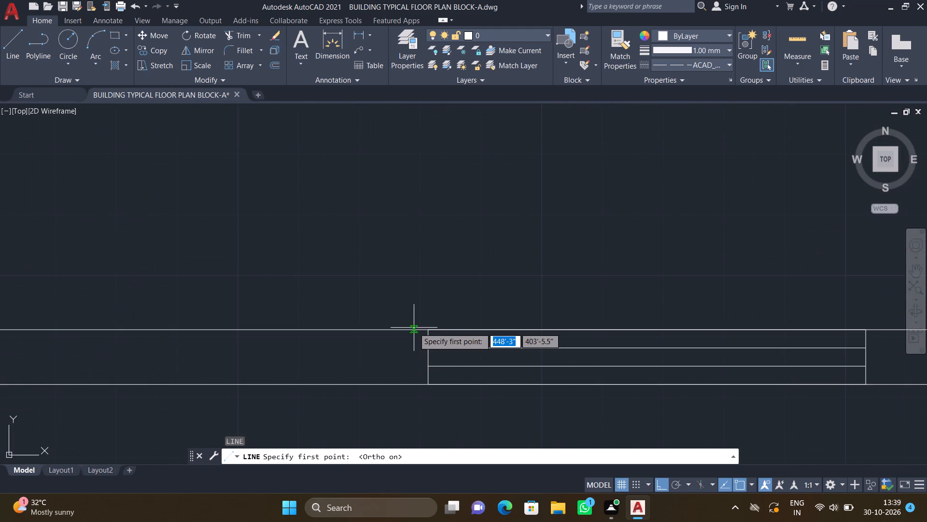
left_click(414, 330)
scroll(414, 287, "down", 2)
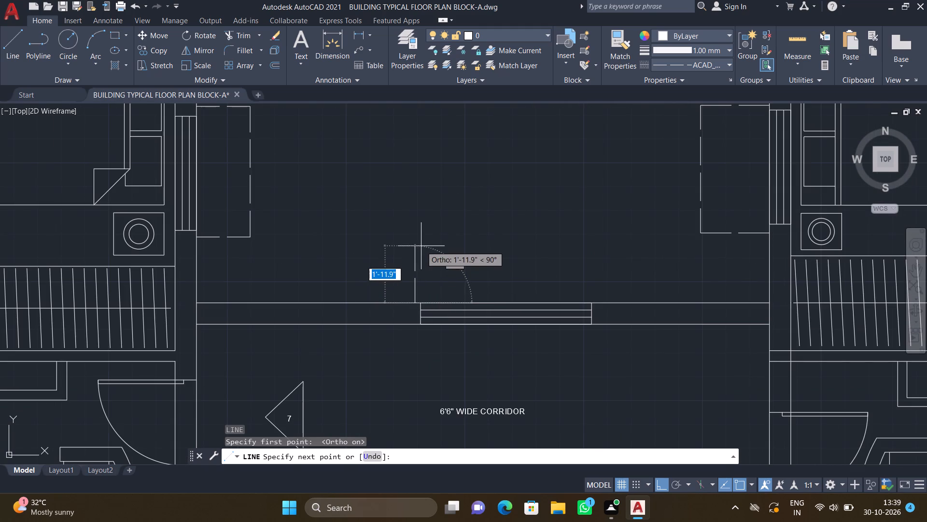
scroll(421, 245, "up", 1)
left_click_drag(419, 229, 433, 235)
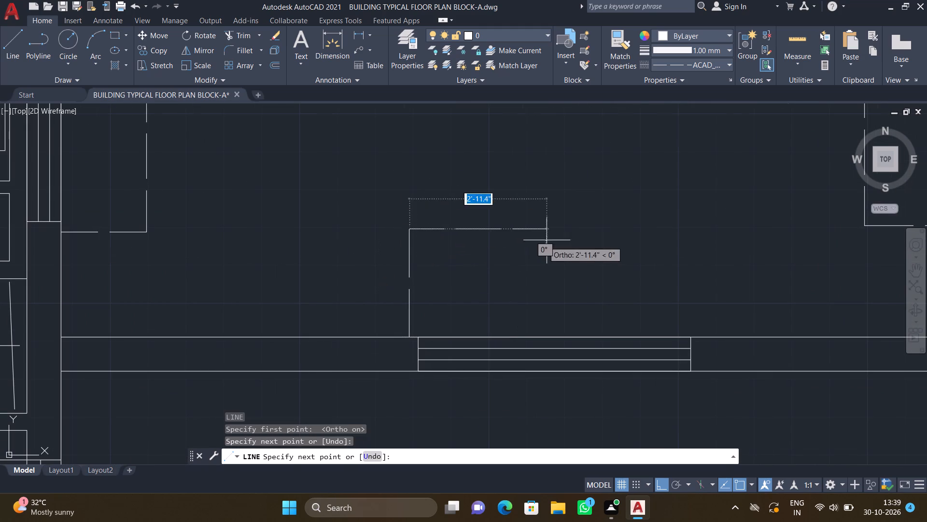
scroll(579, 238, "down", 2)
scroll(633, 241, "up", 2)
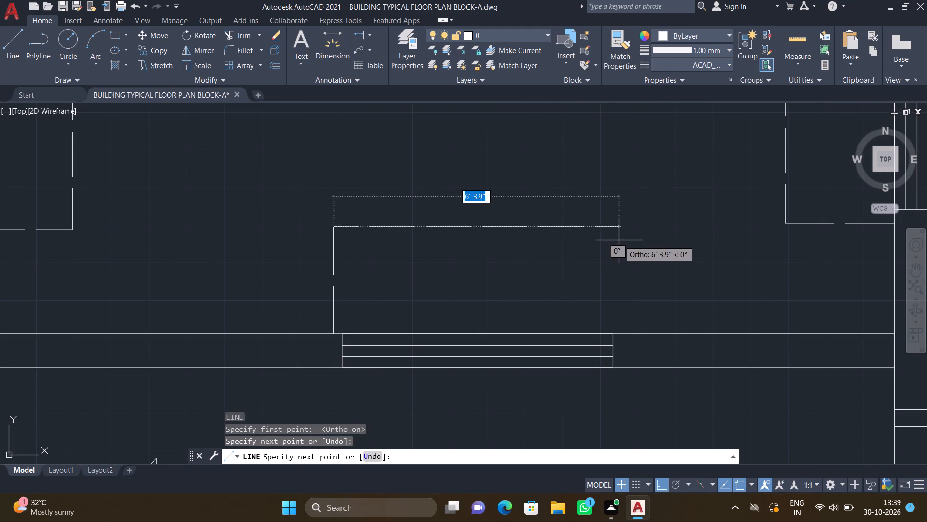
left_click(619, 240)
scroll(601, 331, "up", 2)
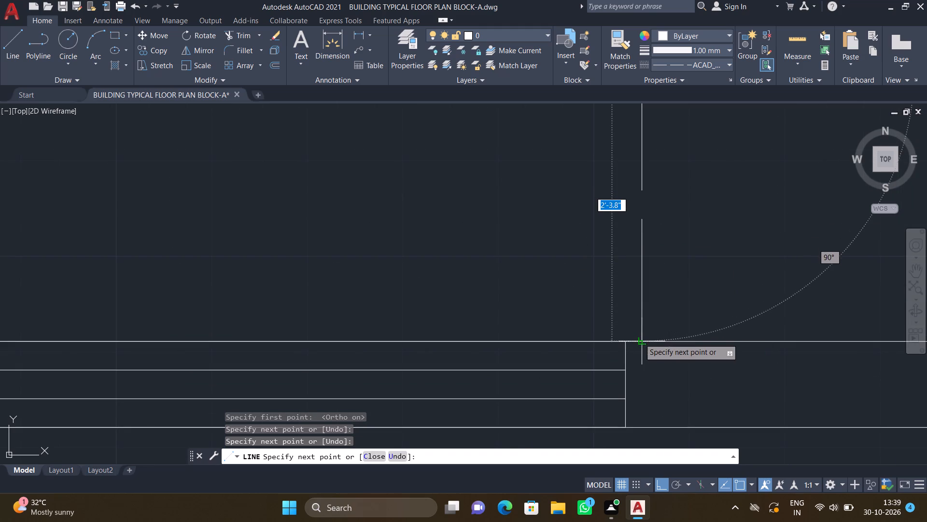
double_click(639, 340)
key("Return")
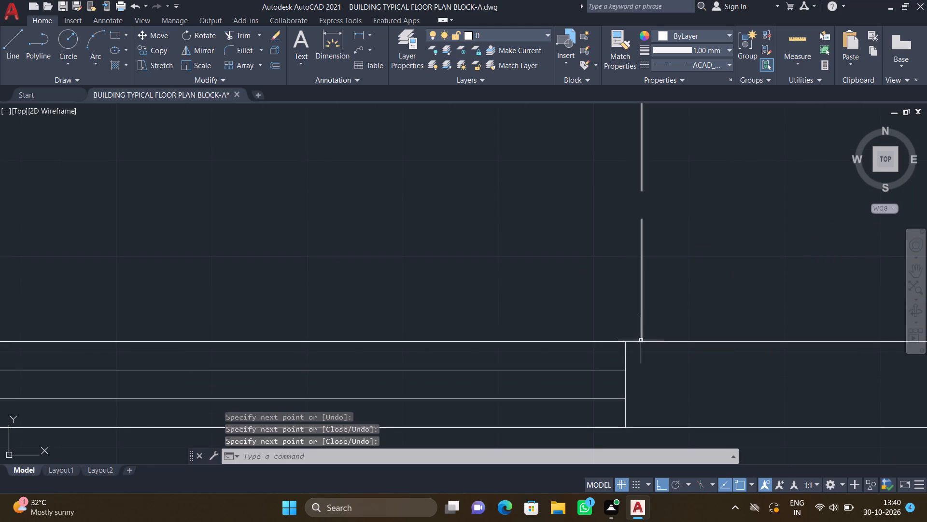
With Ortho off, draw a dashed diagonal about 3'-2" long across the narrow west box in the second flat's north duct, northwest to southeast corner.
scroll(643, 336, "down", 6)
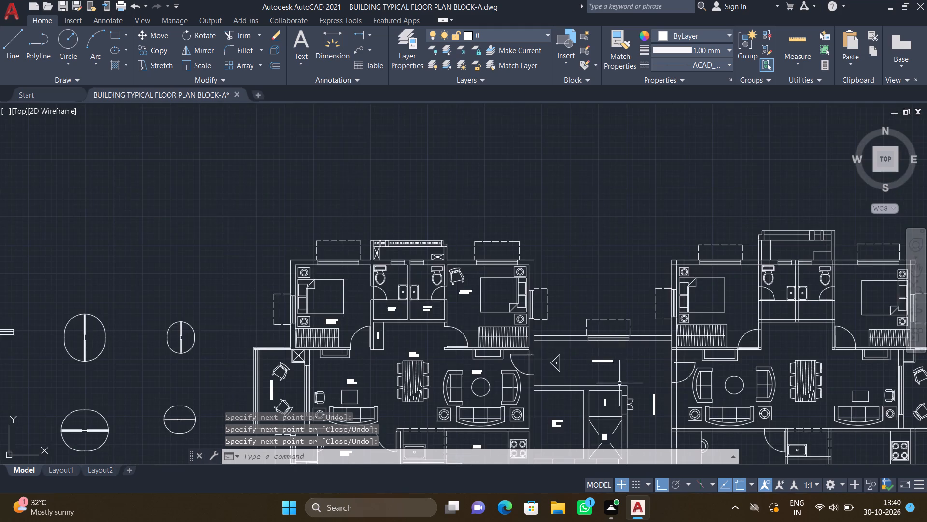
middle_click_drag(613, 391, 507, 307)
middle_click_drag(649, 313, 551, 329)
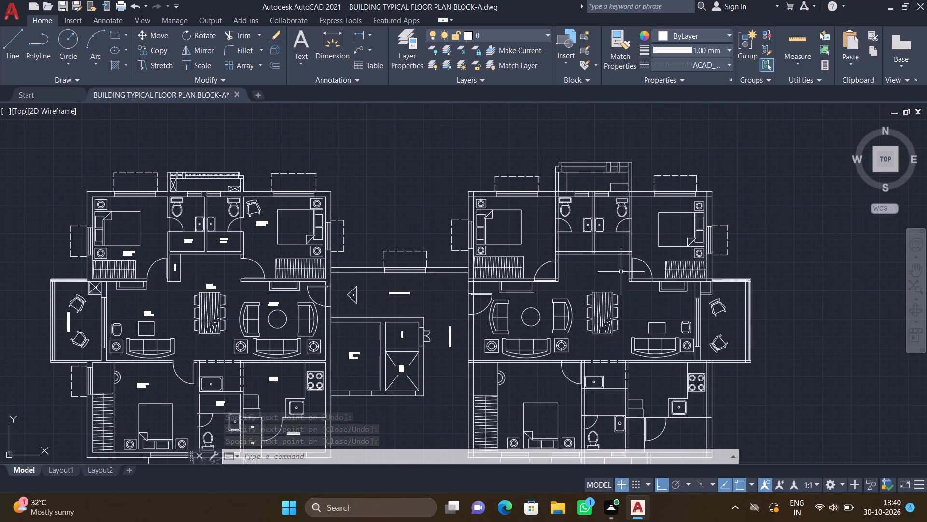
scroll(560, 186, "up", 2)
key("l")
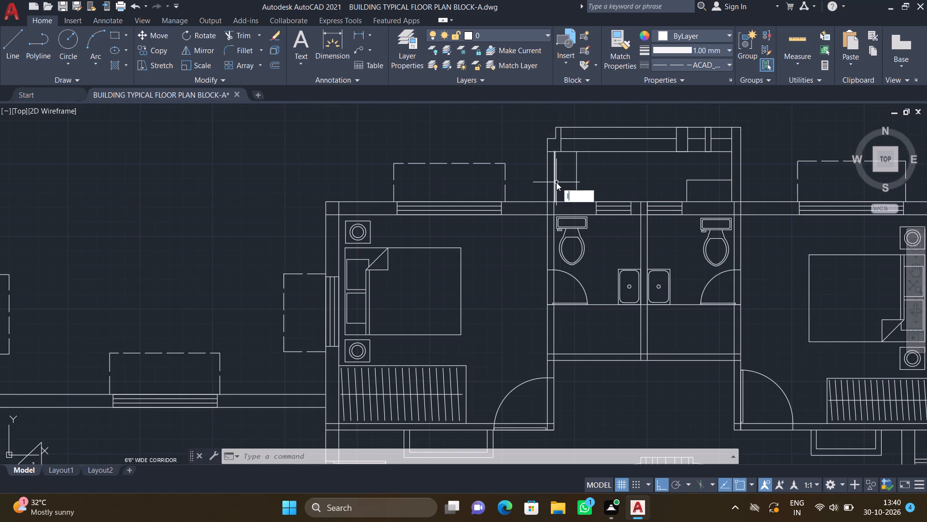
key("Return")
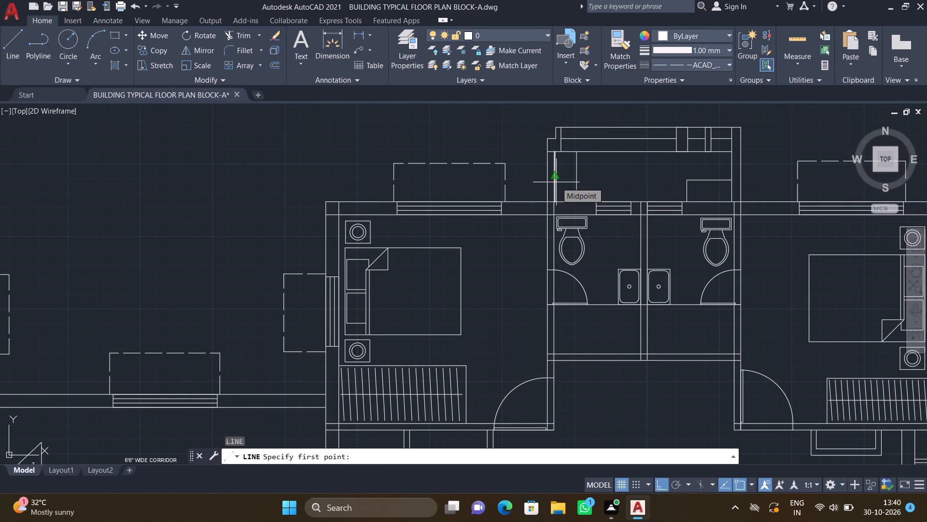
key("F8")
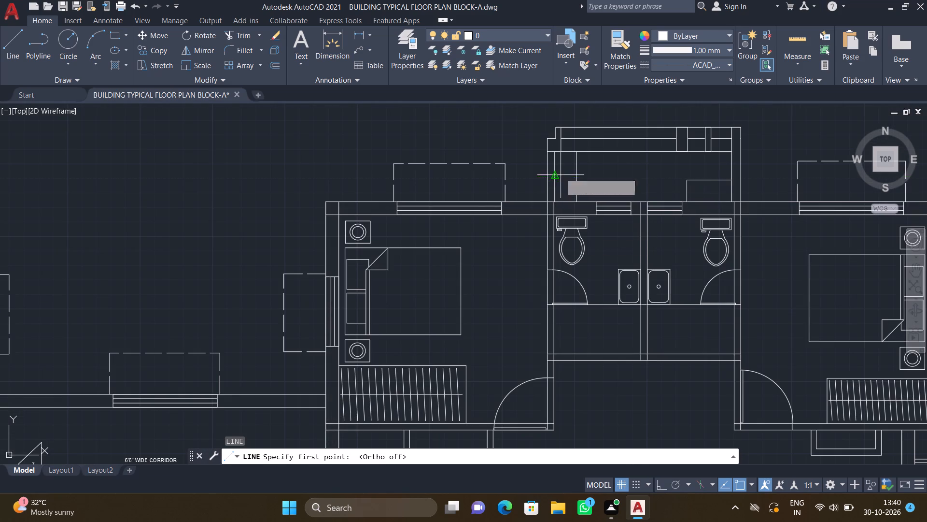
scroll(558, 166, "up", 3)
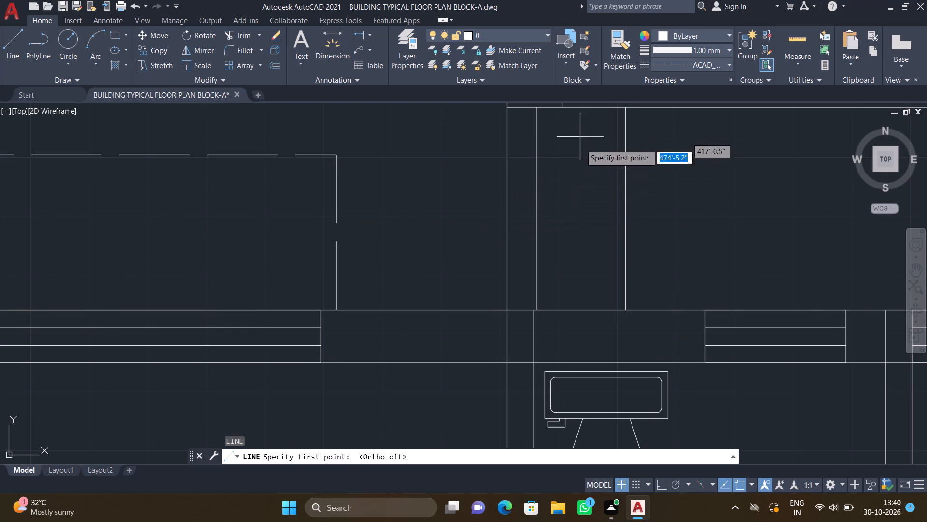
middle_click_drag(567, 185, 508, 239)
left_click_drag(480, 164, 484, 170)
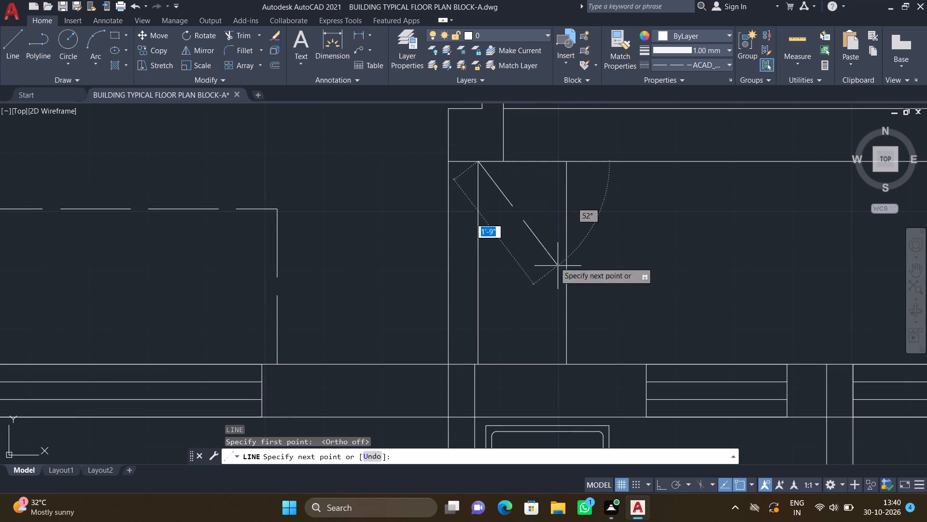
scroll(558, 352, "up", 2)
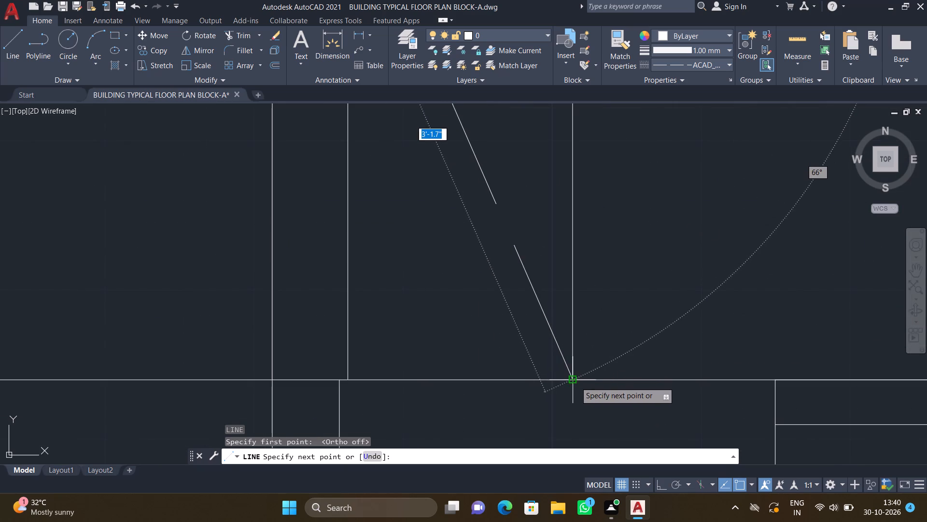
left_click(576, 382)
key("Return")
Draw the opposite dashed diagonal from the west box's southwest corner to its northeast corner to complete the cross.
key("l")
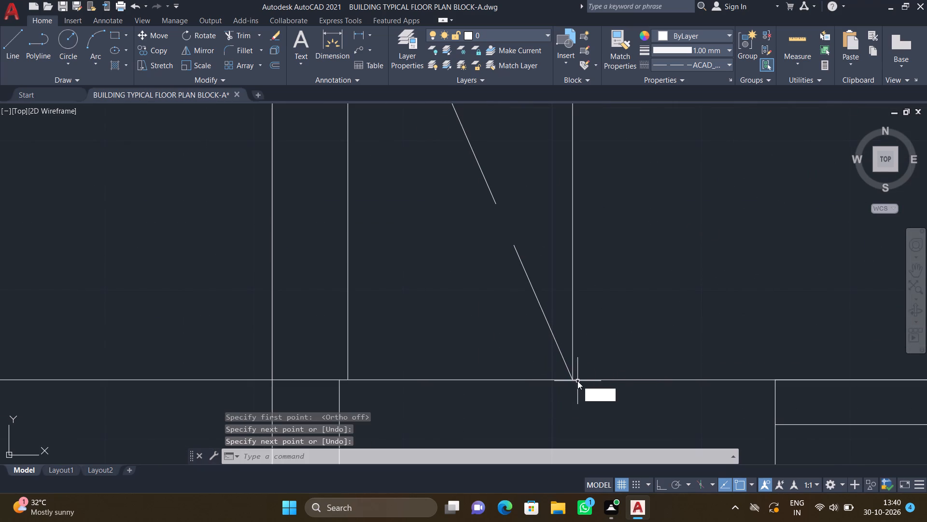
key("Return")
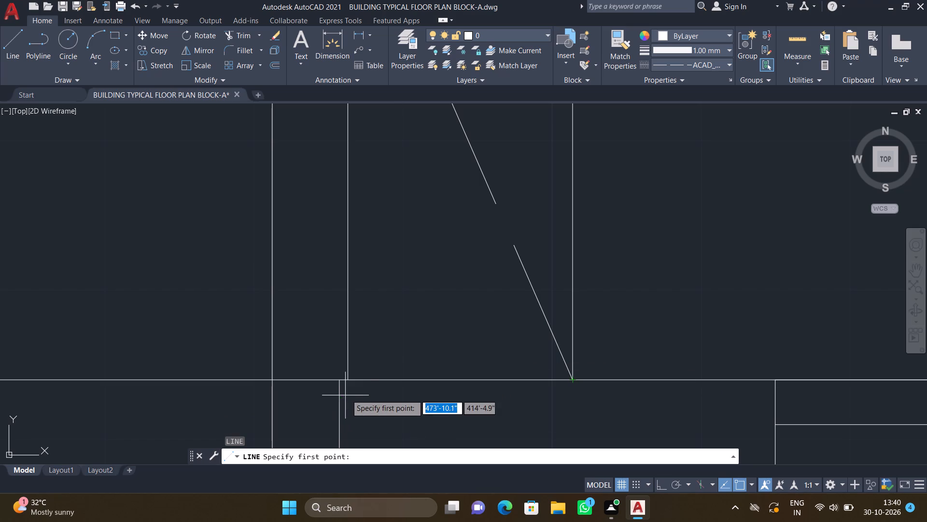
left_click(351, 380)
scroll(359, 333, "down", 3)
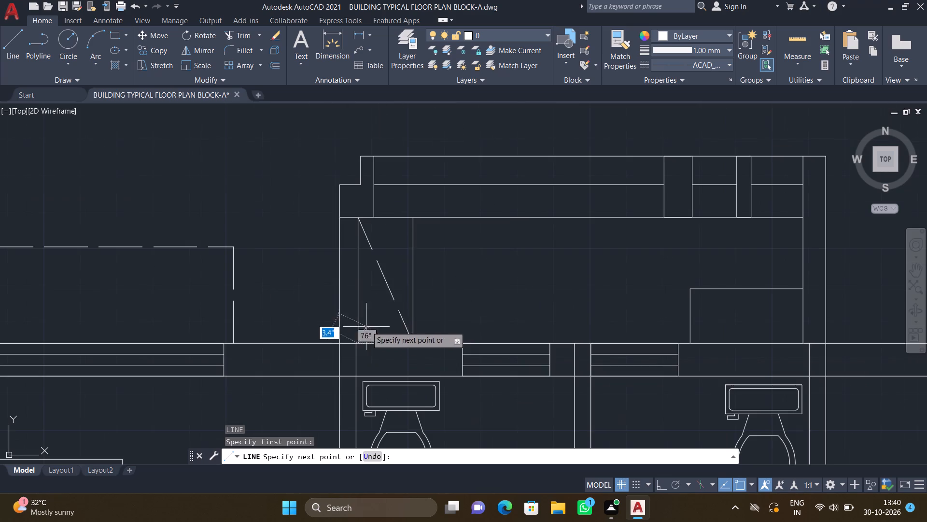
scroll(406, 211, "up", 4)
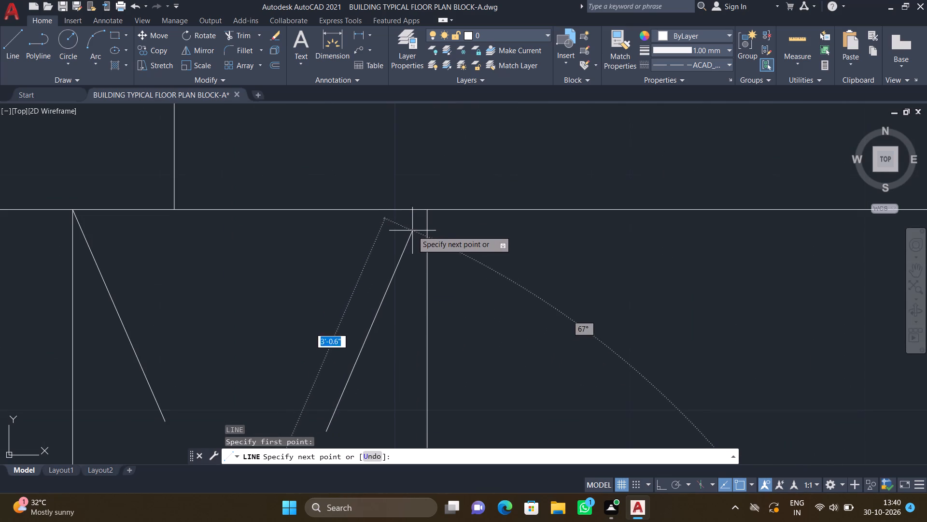
double_click(426, 208)
key("Return")
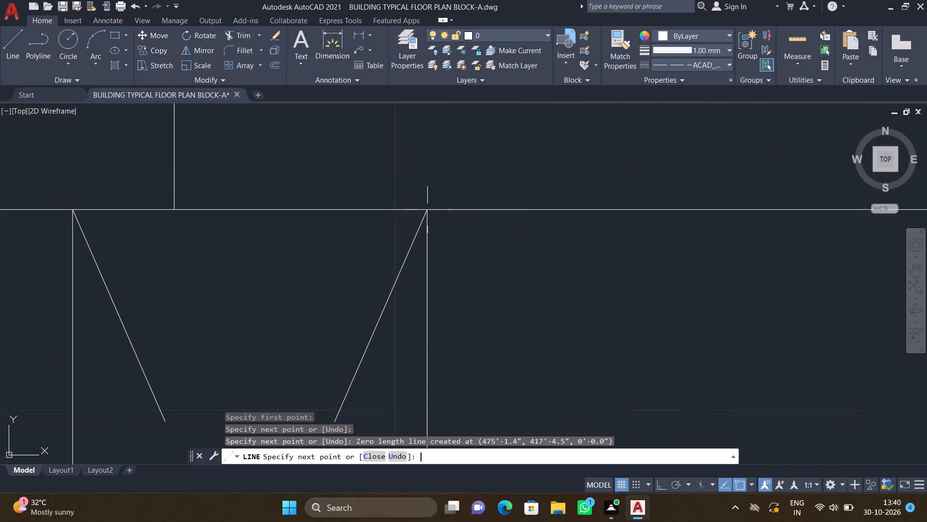
Draw a dashed diagonal about 2'-10" long across the north duct's east box, from its northwest corner to its southeast corner.
scroll(493, 257, "down", 4)
middle_click_drag(594, 329, 481, 335)
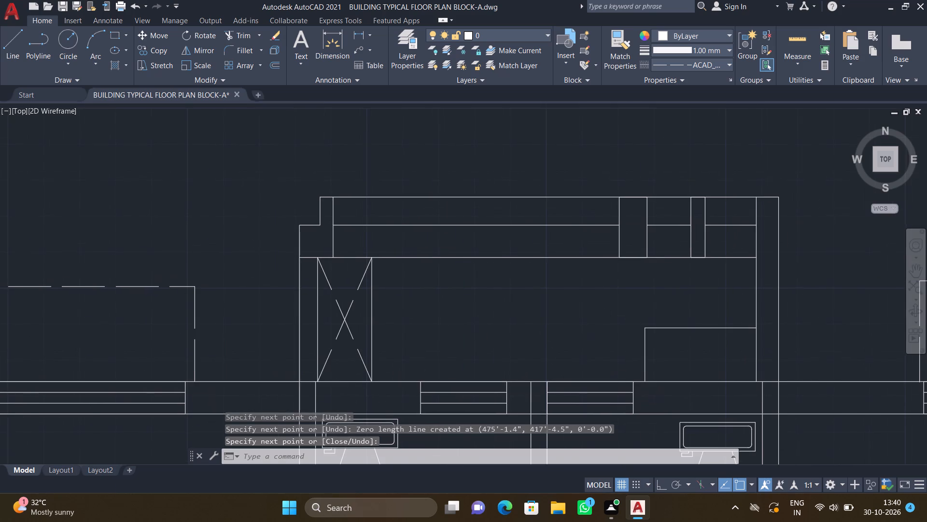
middle_click_drag(667, 422, 390, 347)
scroll(388, 279, "up", 1)
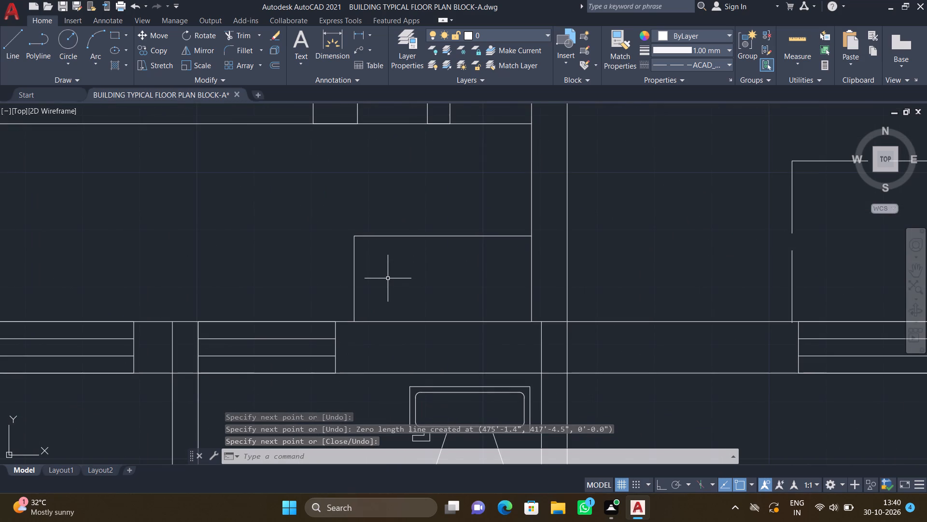
key("l")
key("Return")
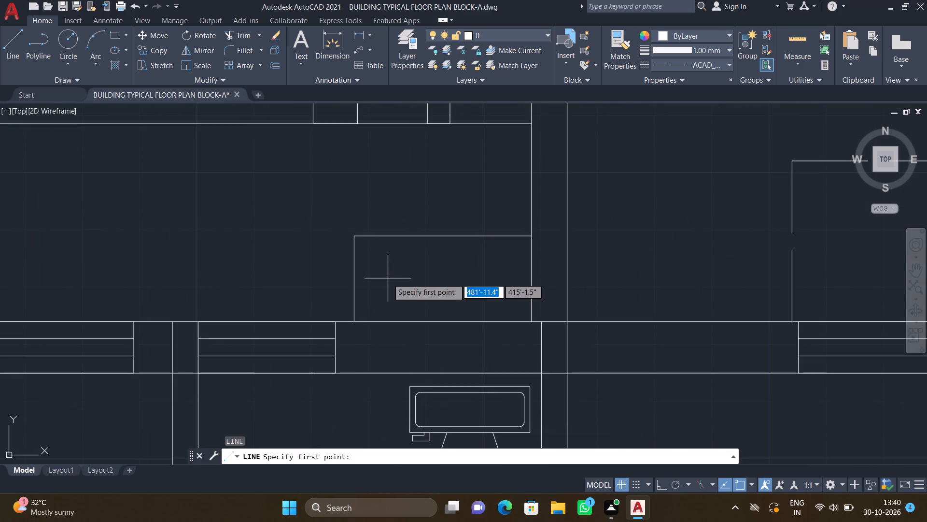
left_click_drag(354, 235, 369, 244)
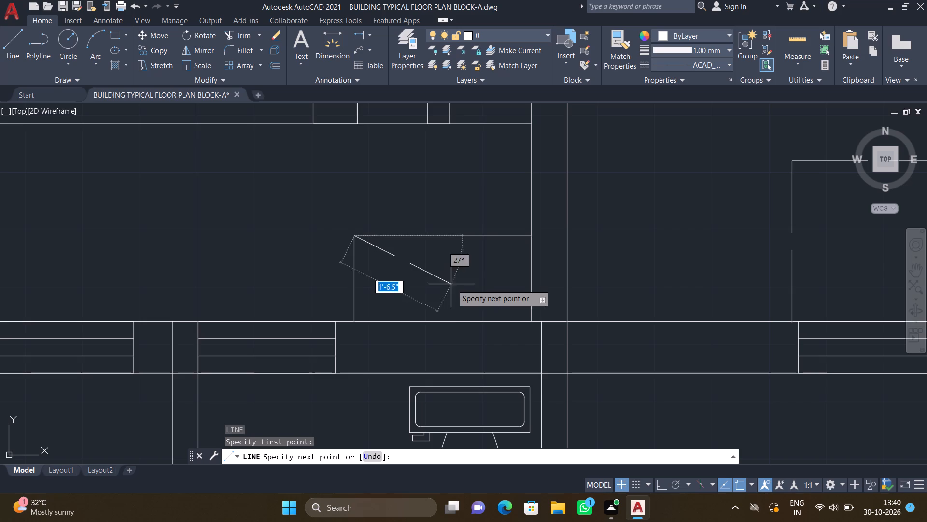
scroll(518, 305, "up", 2)
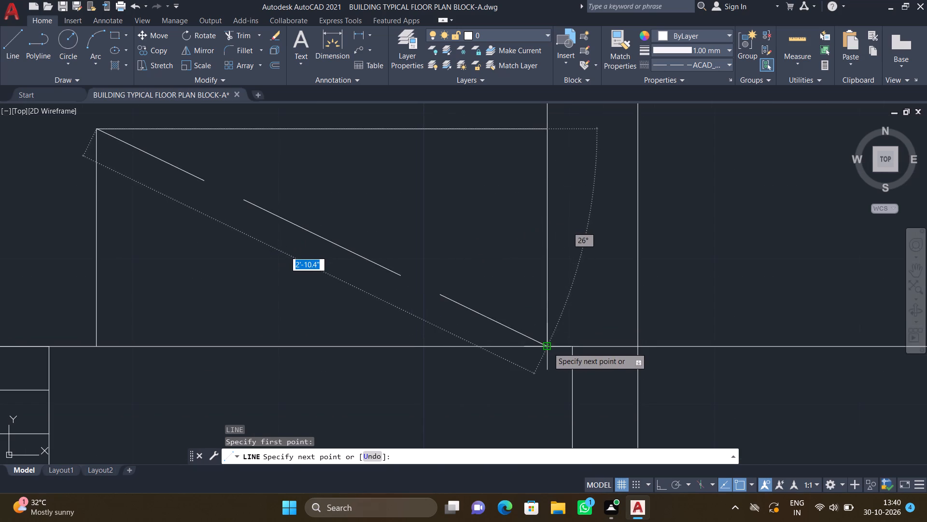
double_click(548, 347)
key("Return")
Draw the opposite dashed diagonal from the north duct's east box's southwest corner to its northeast corner, completing the cross.
key("l")
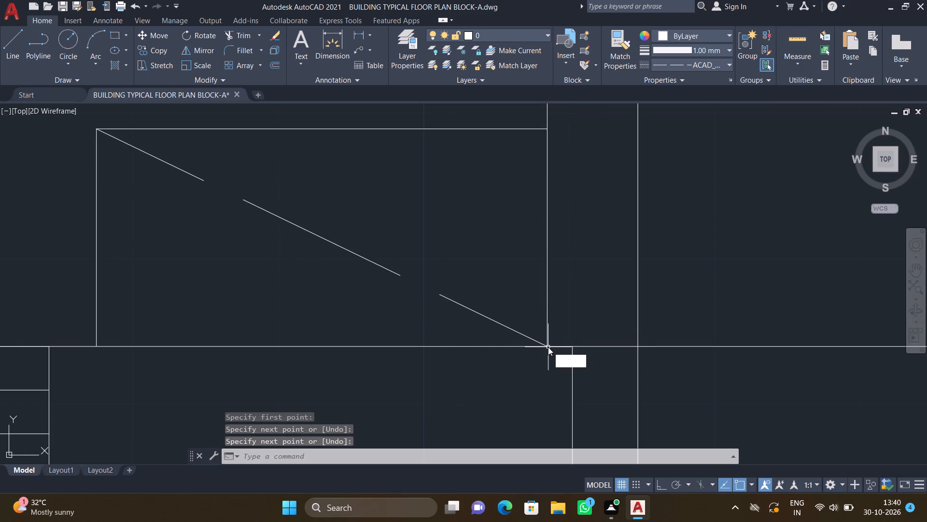
key("Return")
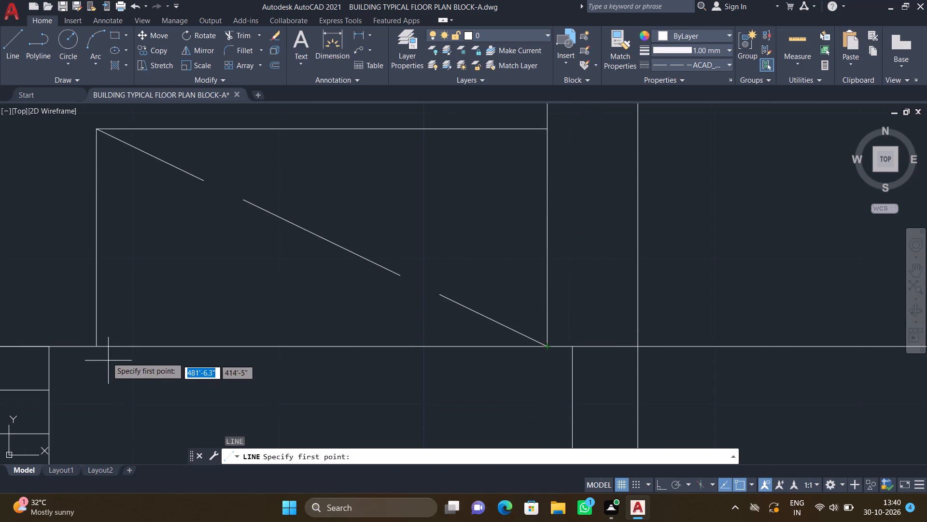
left_click(97, 348)
scroll(196, 240, "down", 2)
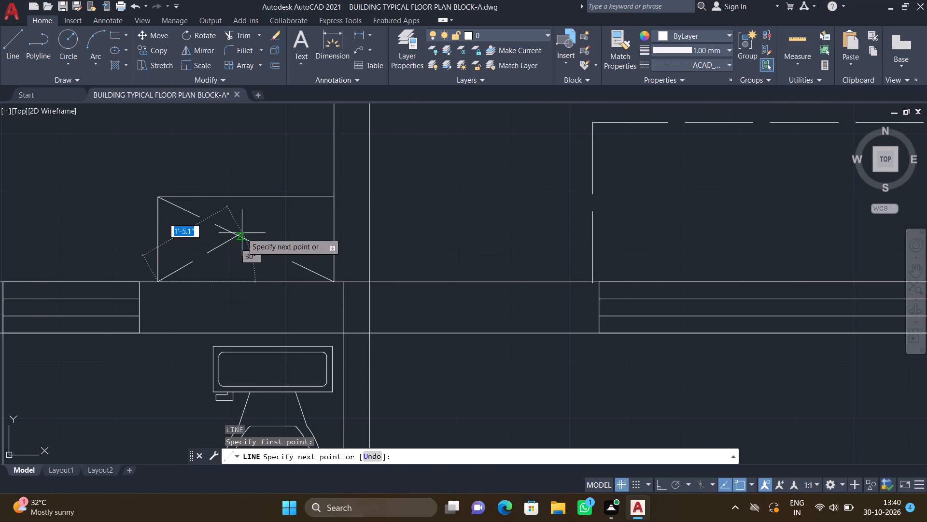
middle_click_drag(248, 233, 373, 214)
scroll(452, 184, "up", 2)
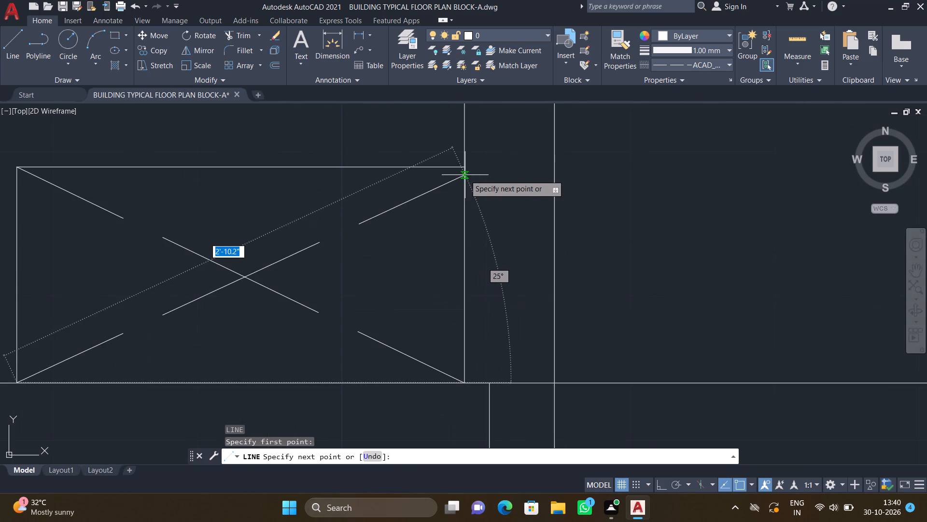
double_click(465, 168)
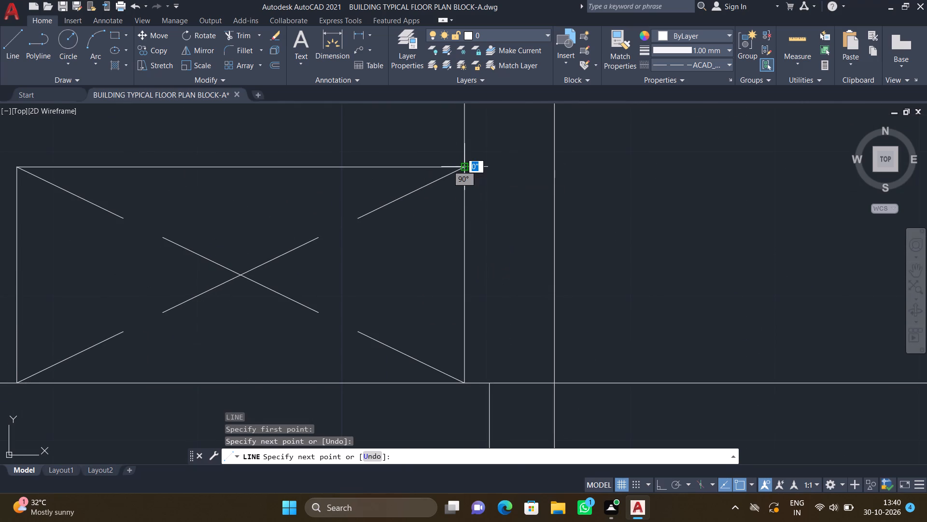
key("Return")
Draw a dashed diagonal across the east box of the second flat's south toilet duct, from its northwest corner to its southeast corner.
scroll(462, 171, "down", 4)
scroll(421, 240, "down", 2)
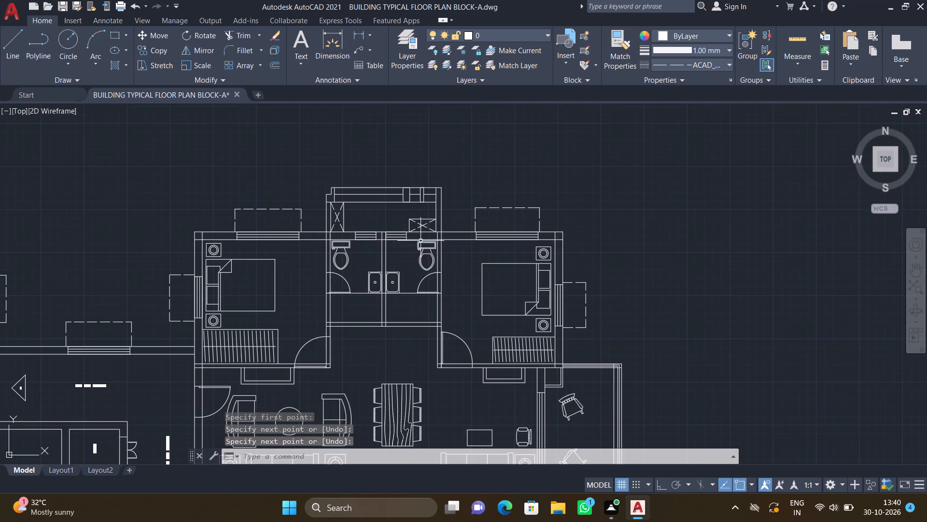
middle_click_drag(310, 340, 373, 281)
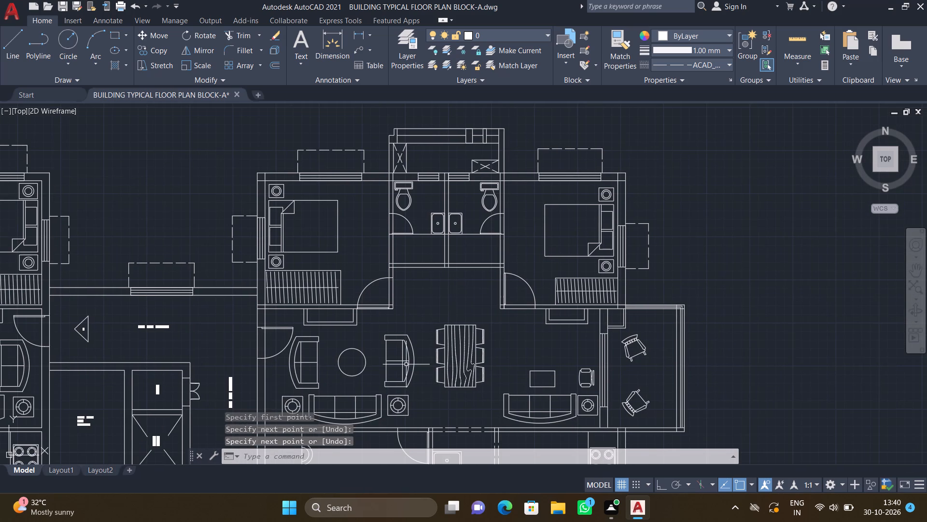
middle_click_drag(407, 366, 467, 218)
middle_click_drag(524, 317, 506, 226)
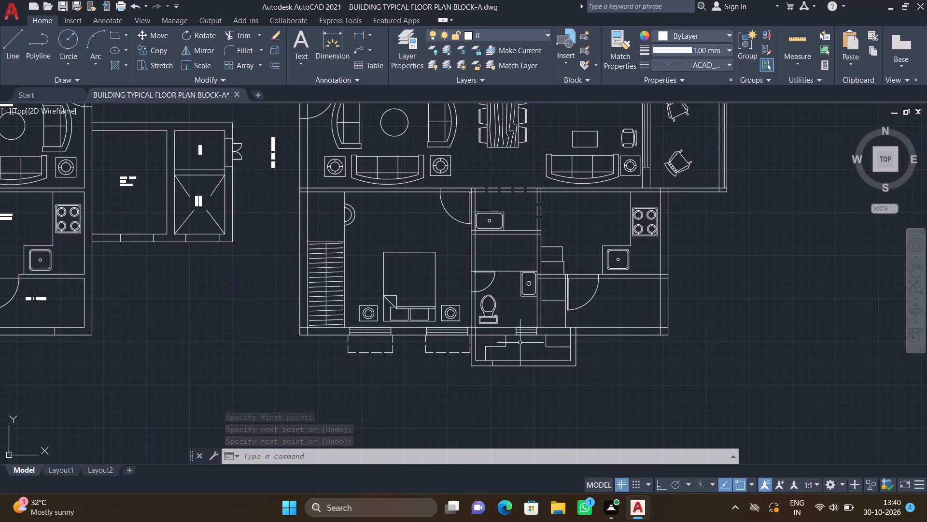
scroll(539, 342, "up", 4)
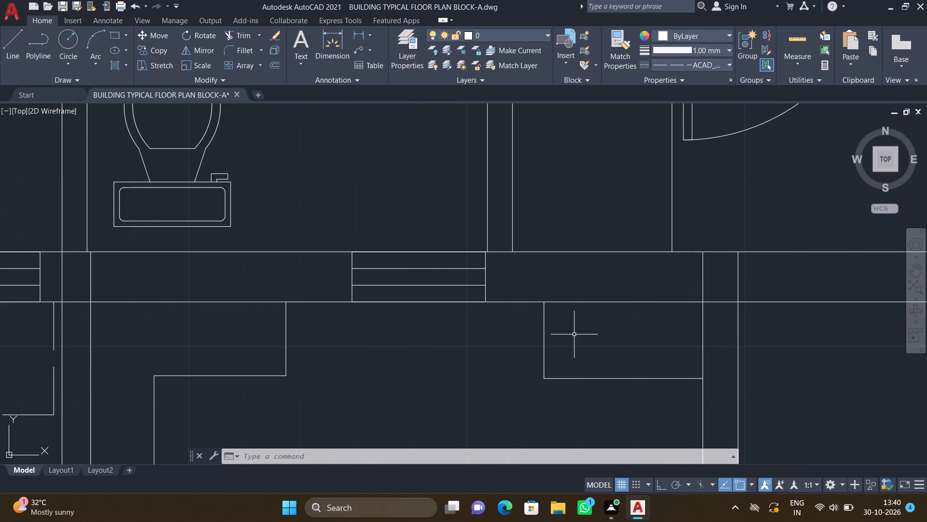
key("l")
key("Return")
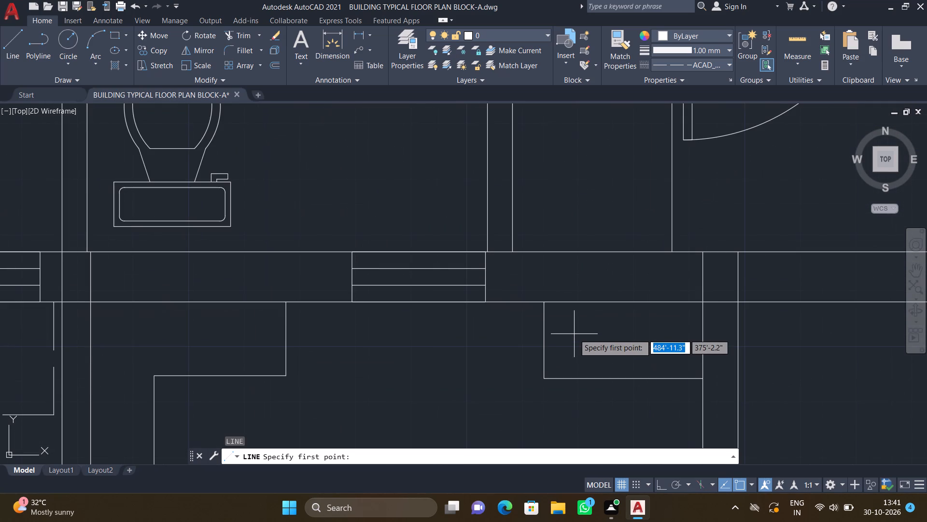
double_click(545, 304)
middle_click_drag(596, 354, 468, 321)
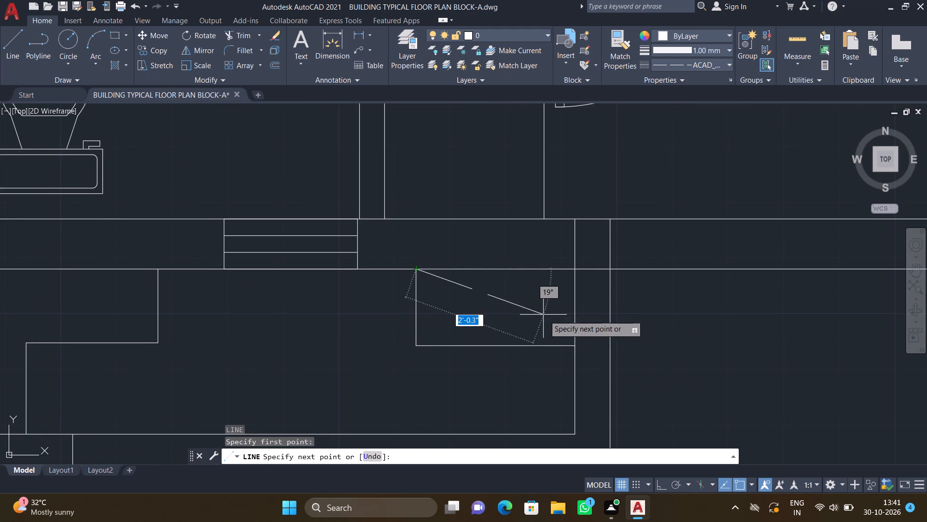
scroll(558, 330, "up", 2)
double_click(594, 371)
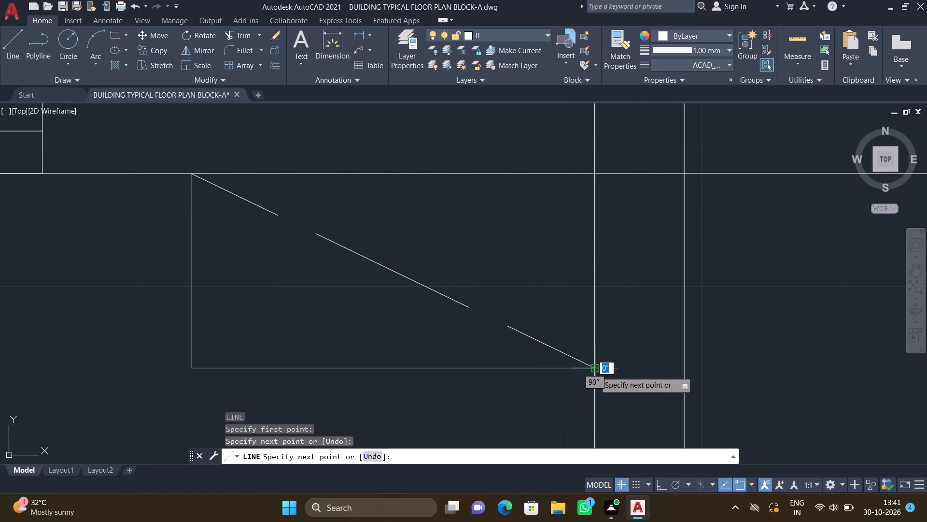
key("Return")
Draw the opposite dashed diagonal, about 2'-8" long, from the south duct's east box's southwest corner to its northeast corner.
key("l")
key("Return")
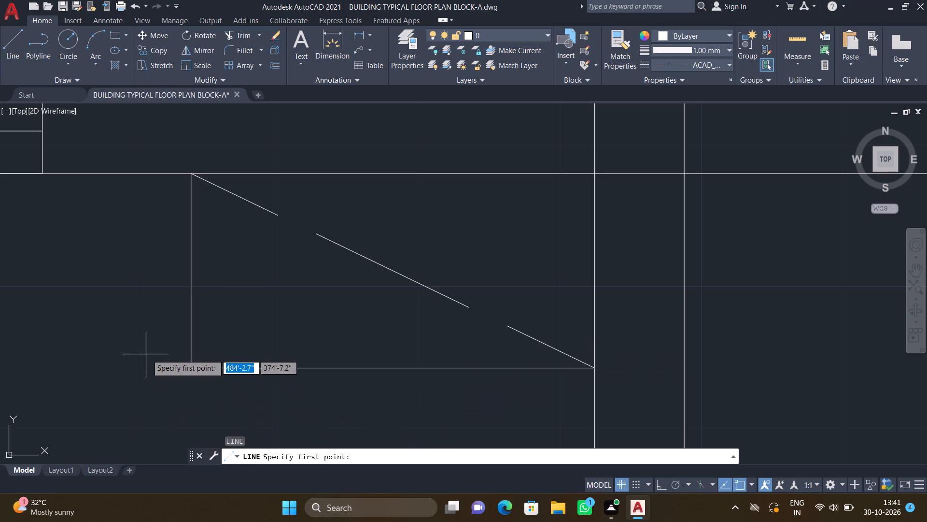
left_click(191, 367)
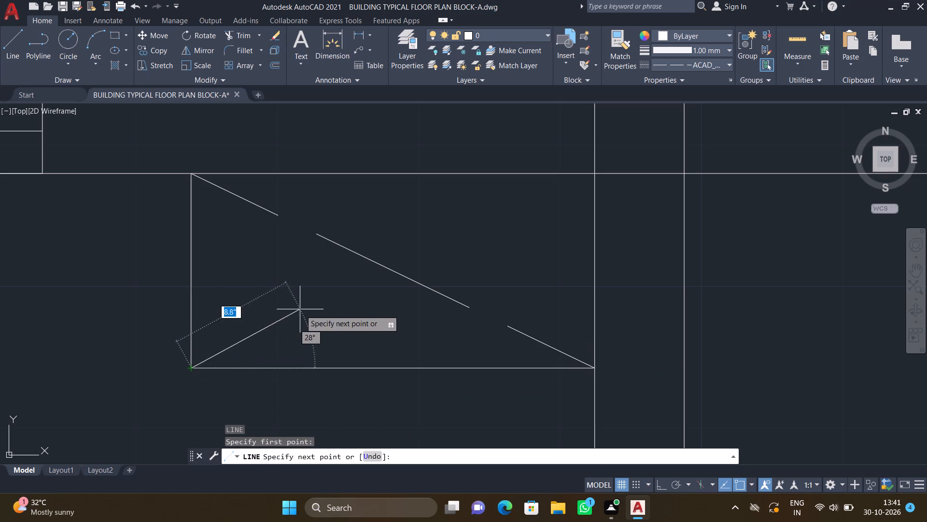
scroll(341, 275, "down", 1)
middle_click_drag(341, 275, 330, 283)
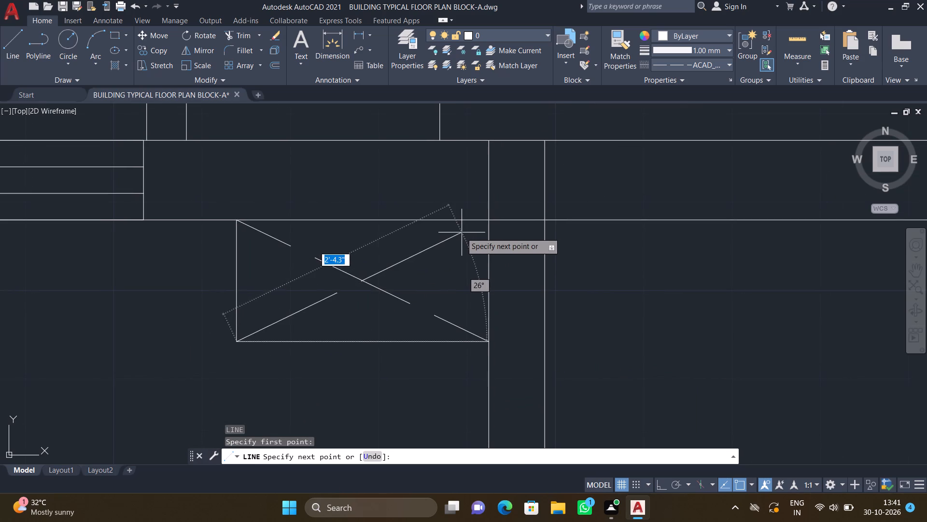
scroll(479, 232, "up", 3)
scroll(514, 185, "up", 2)
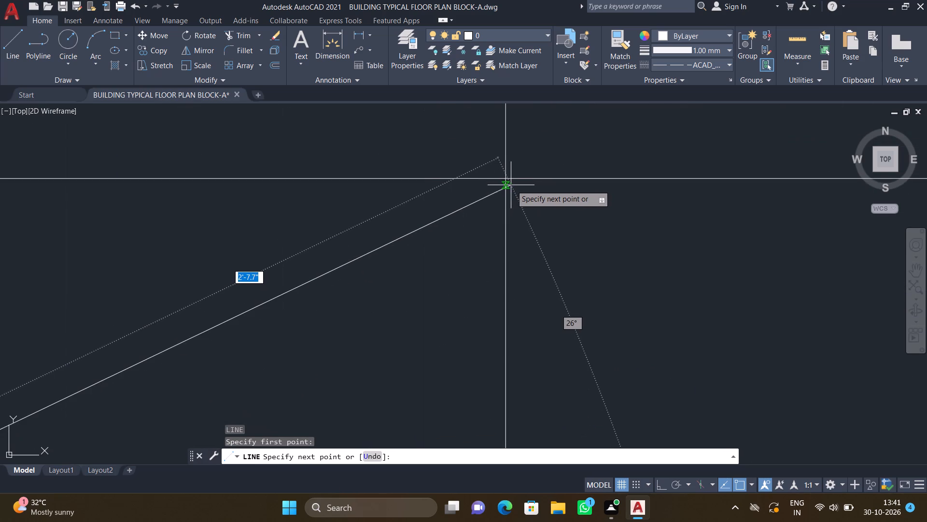
left_click(506, 180)
key("Return")
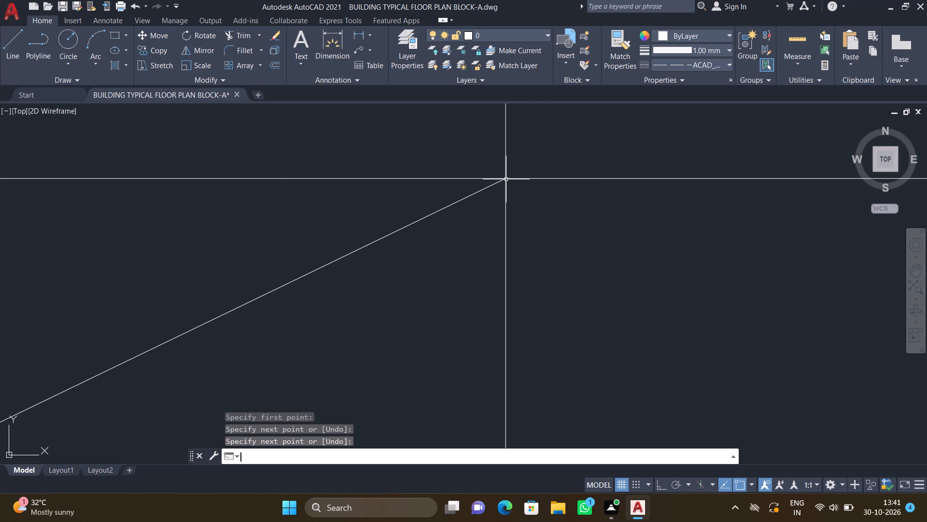
Draw a dashed diagonal about 2'-3" long across the south duct's L-shaped west box, from its inner corner to the upper arm's northeast corner.
scroll(489, 199, "down", 2)
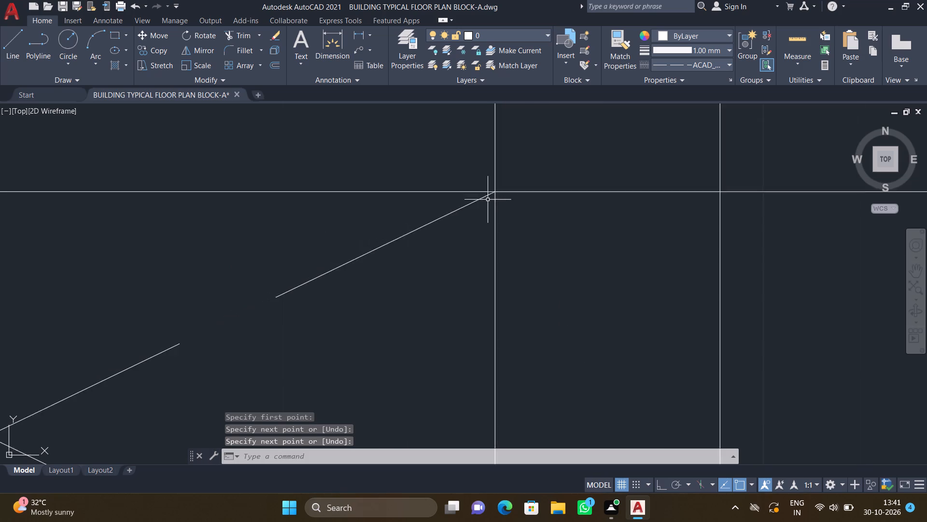
scroll(487, 201, "down", 2)
scroll(428, 249, "down", 4)
middle_click_drag(287, 358, 496, 301)
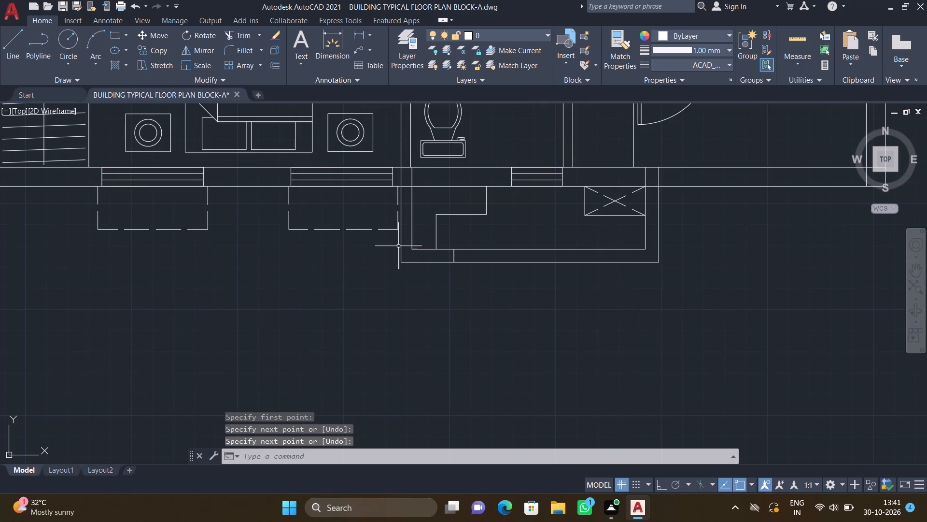
middle_click_drag(411, 249, 693, 221)
scroll(677, 173, "up", 2)
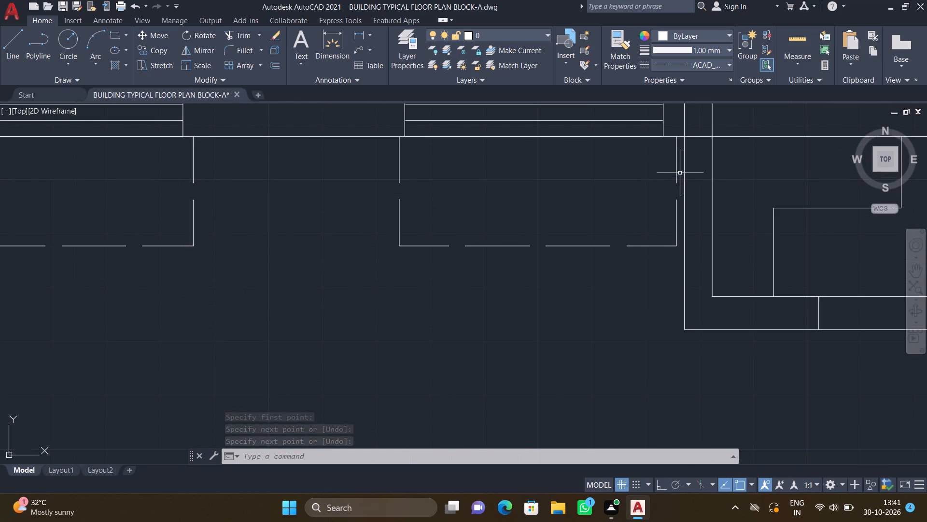
key("l")
key("Return")
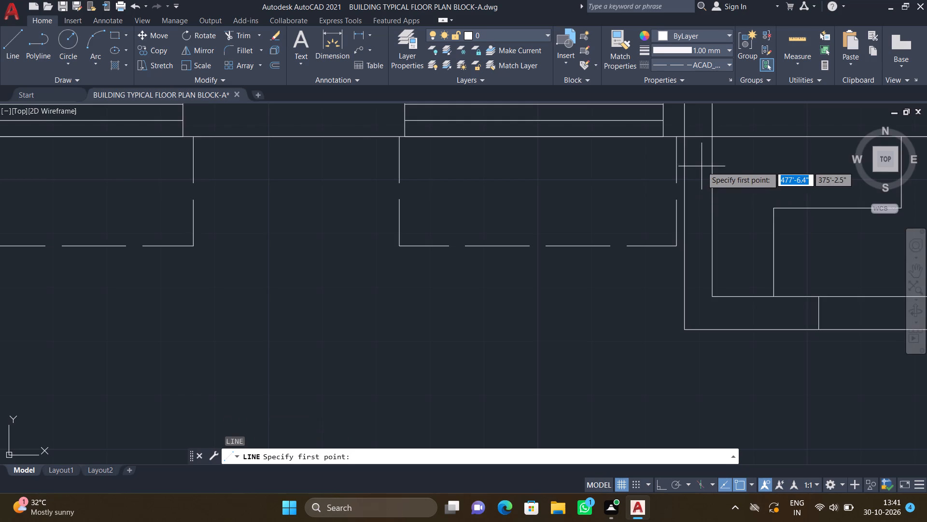
scroll(698, 173, "down", 2)
middle_click_drag(691, 229, 568, 285)
scroll(616, 245, "up", 2)
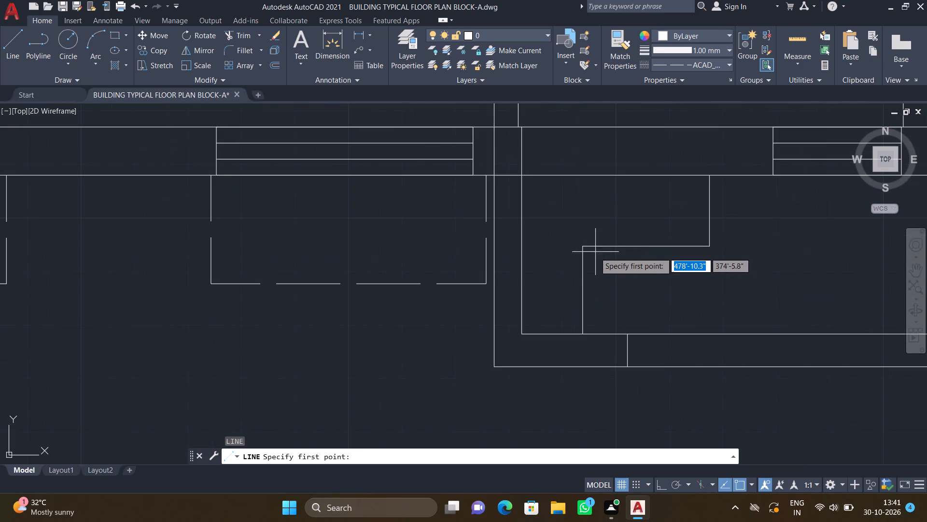
double_click(581, 246)
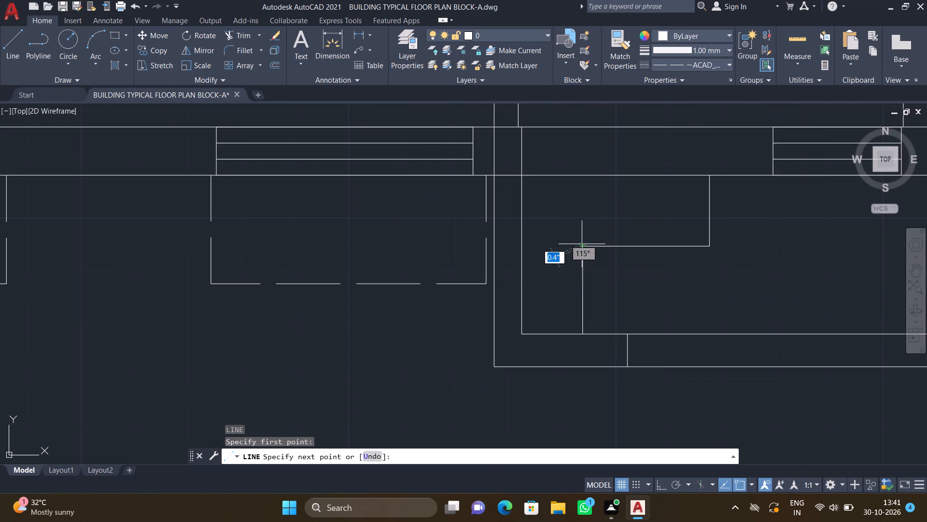
scroll(688, 184, "up", 2)
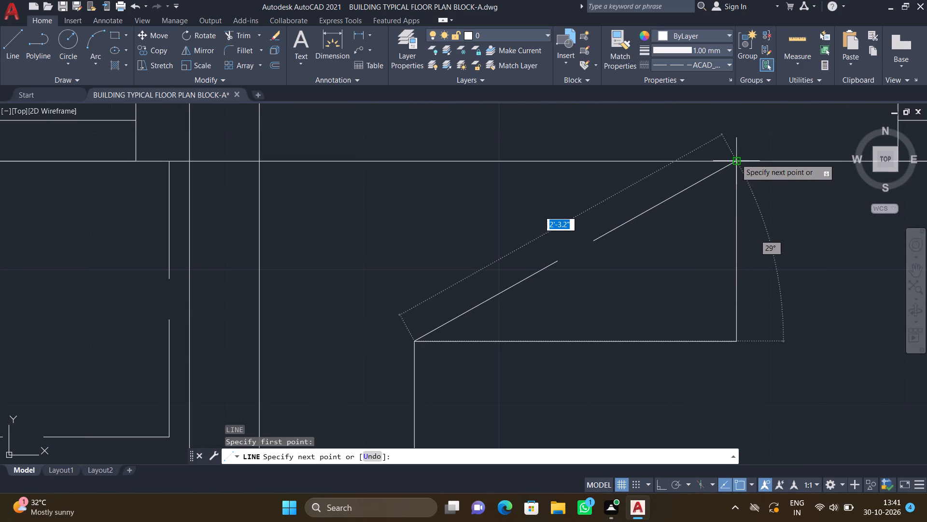
double_click(736, 158)
key("Return")
Draw a dashed diagonal about 3'-1" long from the L-shaped box's upper-arm southeast corner to the box's northwest corner.
key("l")
key("Return")
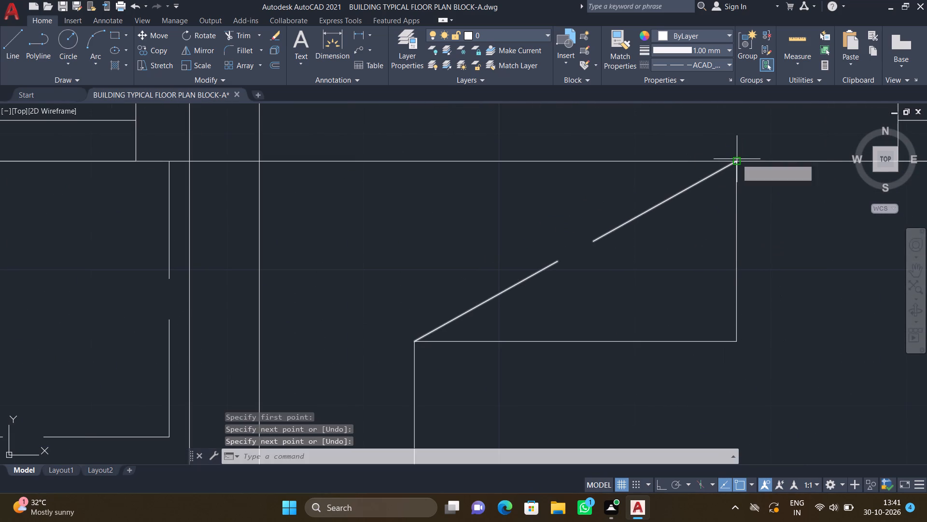
left_click(736, 342)
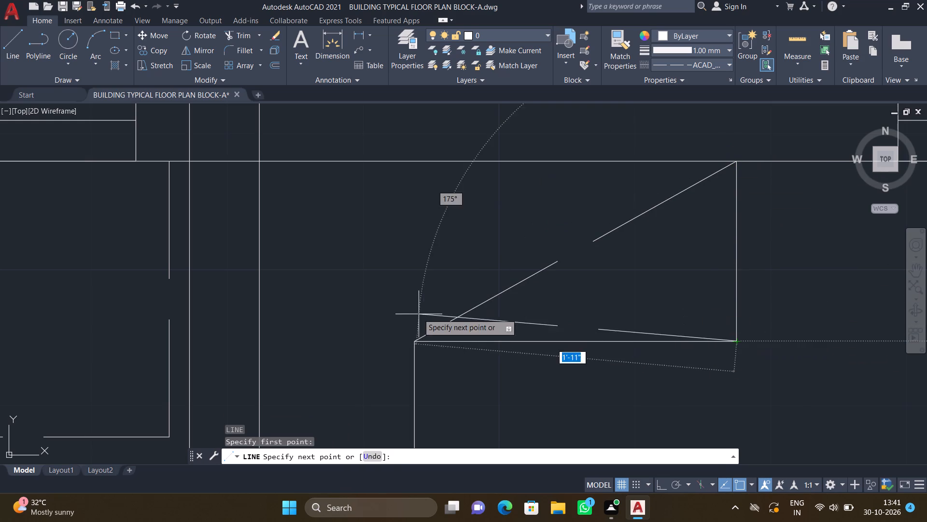
scroll(263, 171, "up", 2)
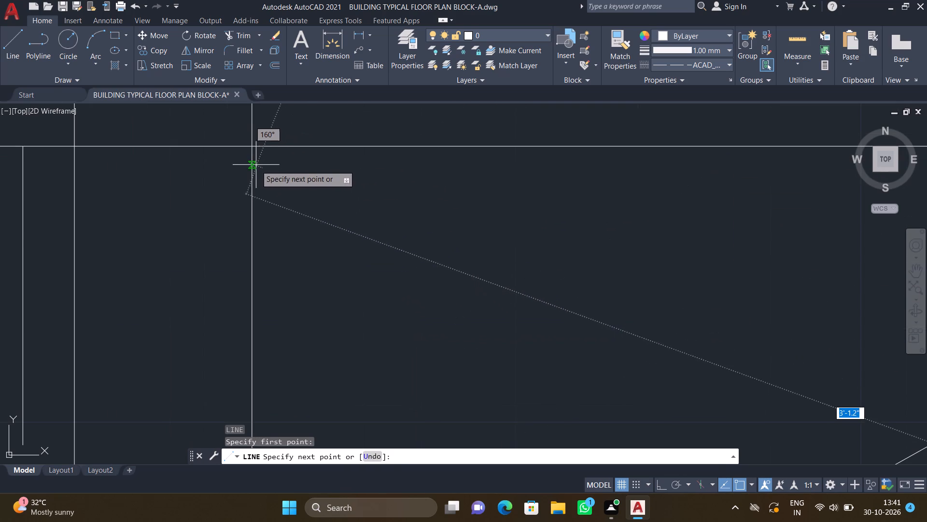
left_click(249, 146)
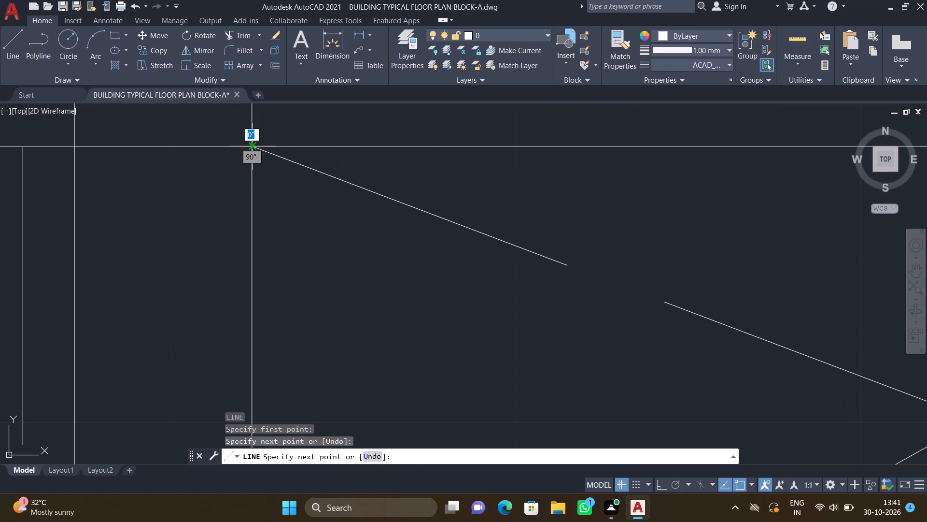
key("Return")
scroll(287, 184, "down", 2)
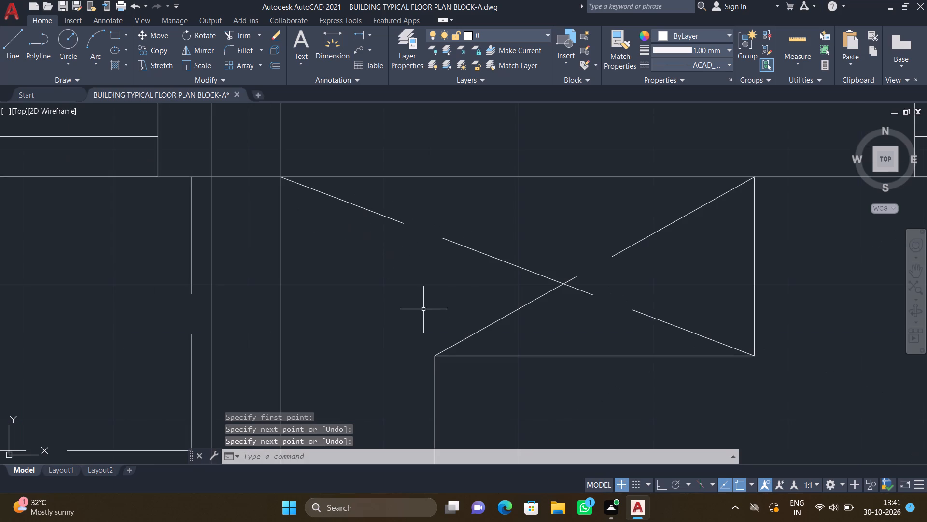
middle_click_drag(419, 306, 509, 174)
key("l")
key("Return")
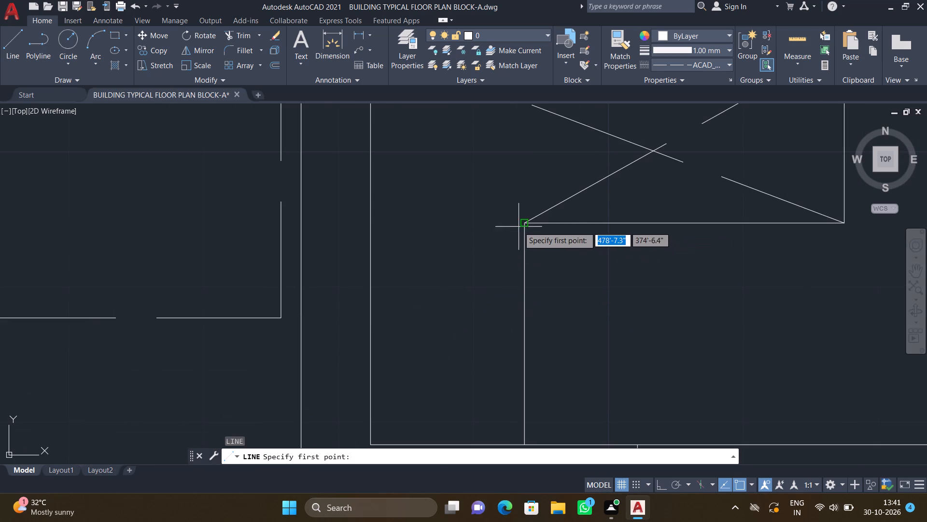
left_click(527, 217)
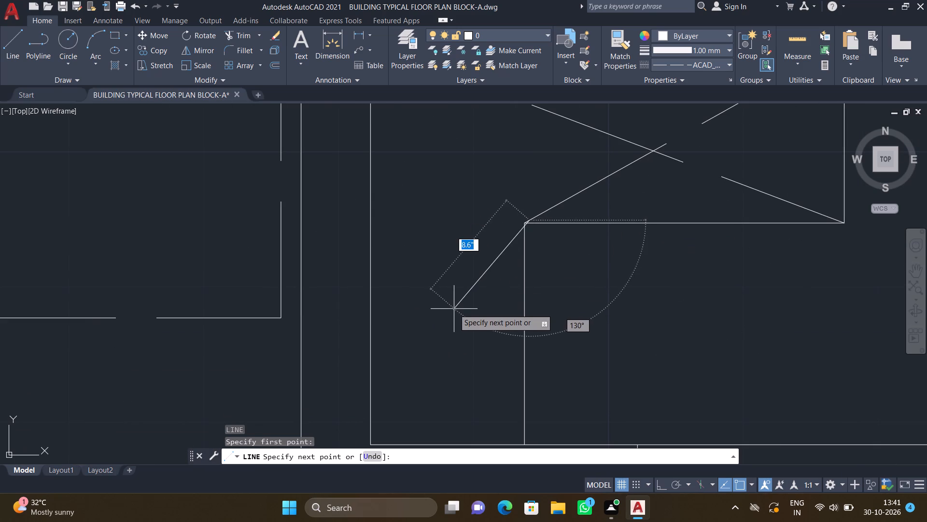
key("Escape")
Draw a dashed diagonal from the L-shaped box's inner corner to its southwest corner, across the lower leg.
key("l")
key("Return")
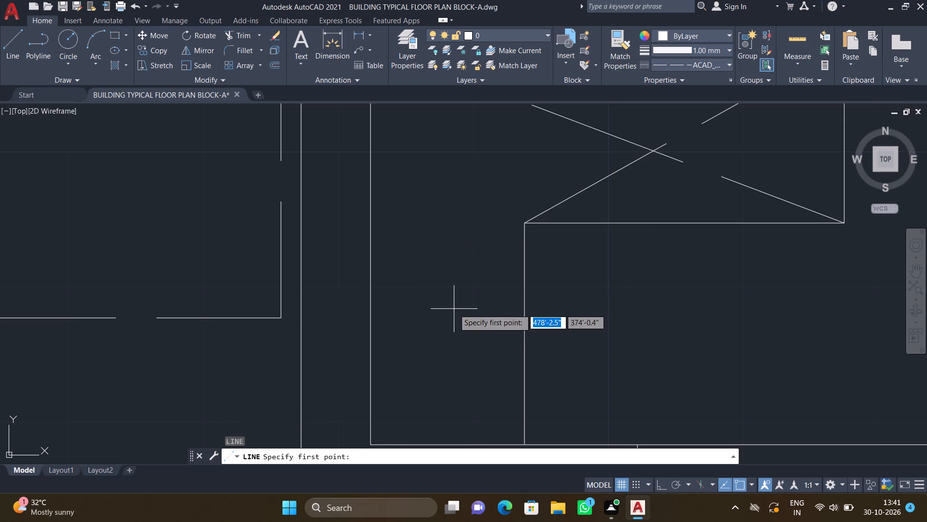
scroll(493, 315, "down", 1)
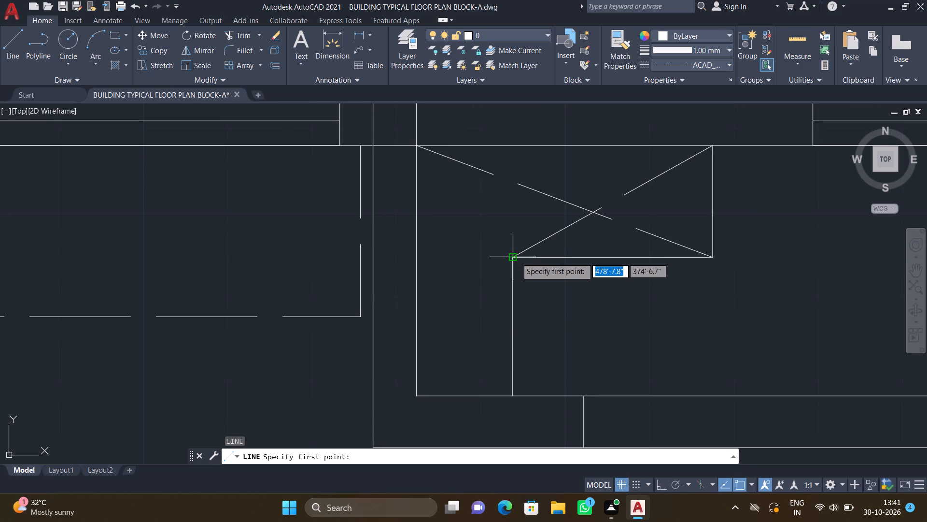
left_click(516, 257)
middle_click_drag(440, 362, 456, 312)
scroll(457, 313, "down", 1)
scroll(445, 340, "up", 3)
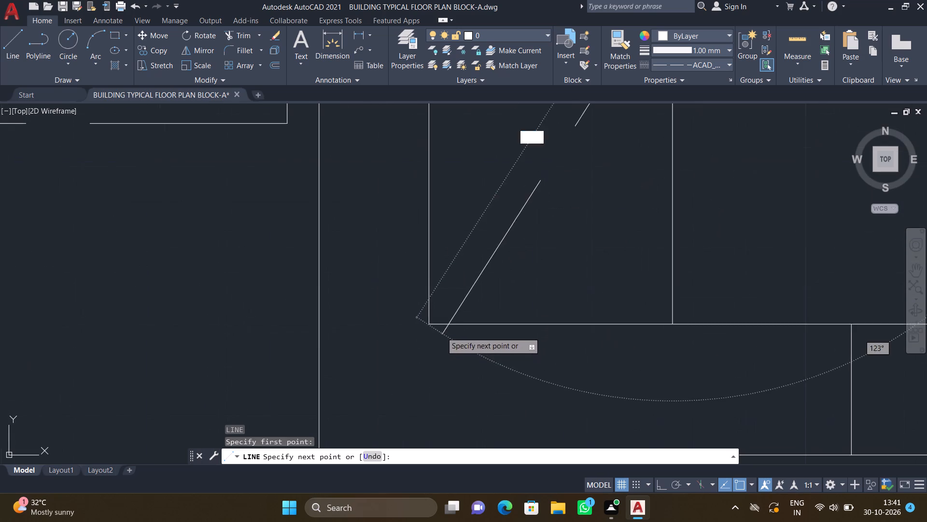
scroll(435, 322, "up", 3)
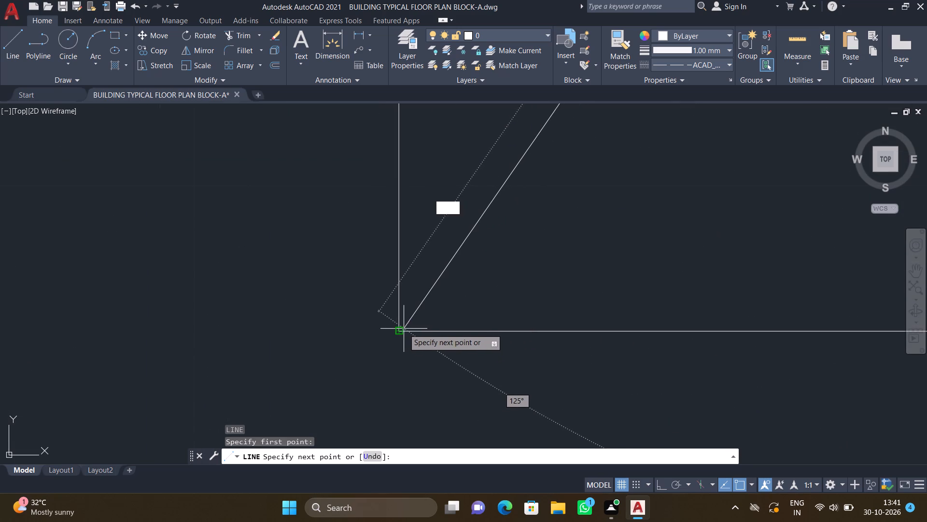
left_click(396, 333)
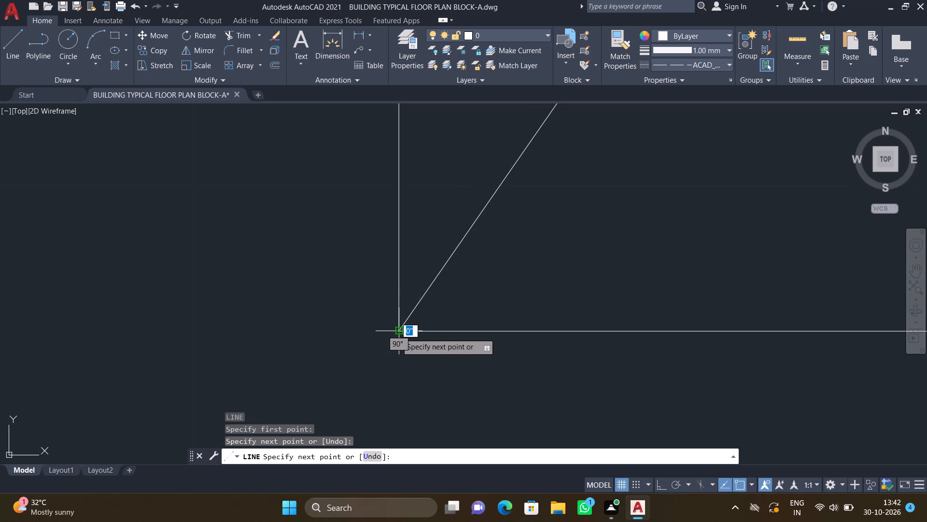
key("Return")
Draw a dashed diagonal about 2'-8" long from the L-shaped box's lower-leg southeast corner to the box's northwest corner.
scroll(394, 341, "down", 3)
middle_click_drag(429, 322, 391, 358)
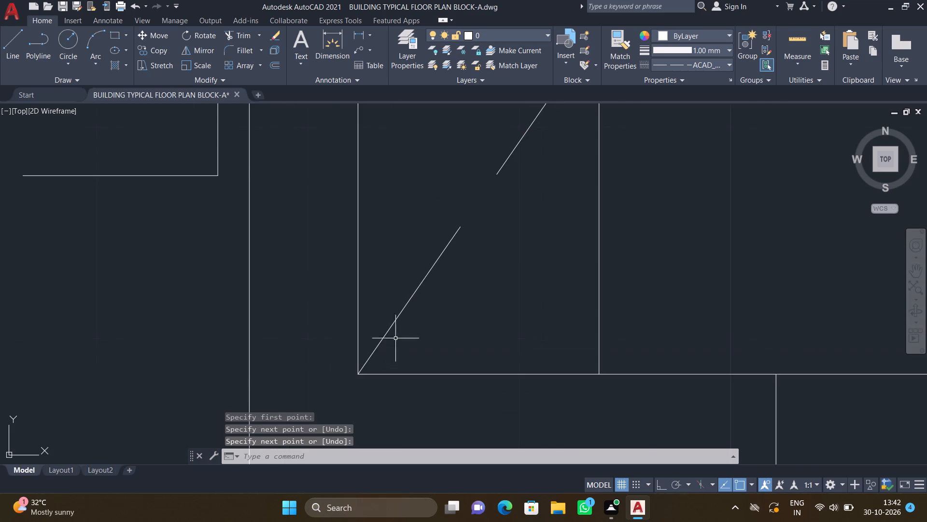
scroll(406, 231, "down", 3)
key("l")
key("Return")
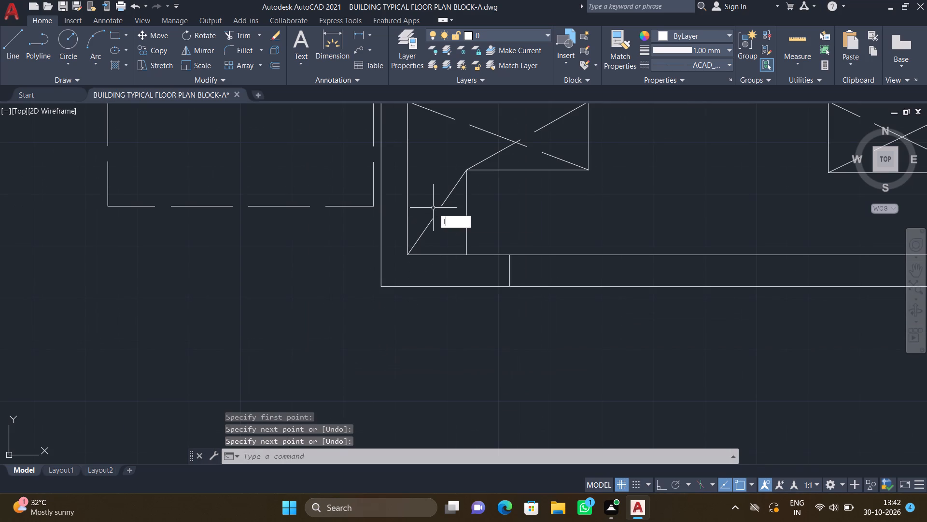
scroll(443, 251, "up", 3)
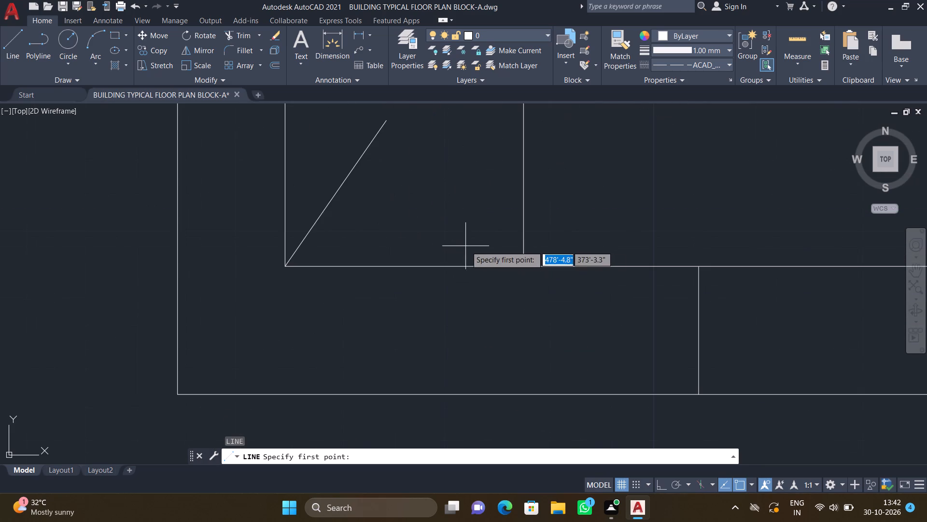
left_click(525, 264)
scroll(458, 191, "down", 2)
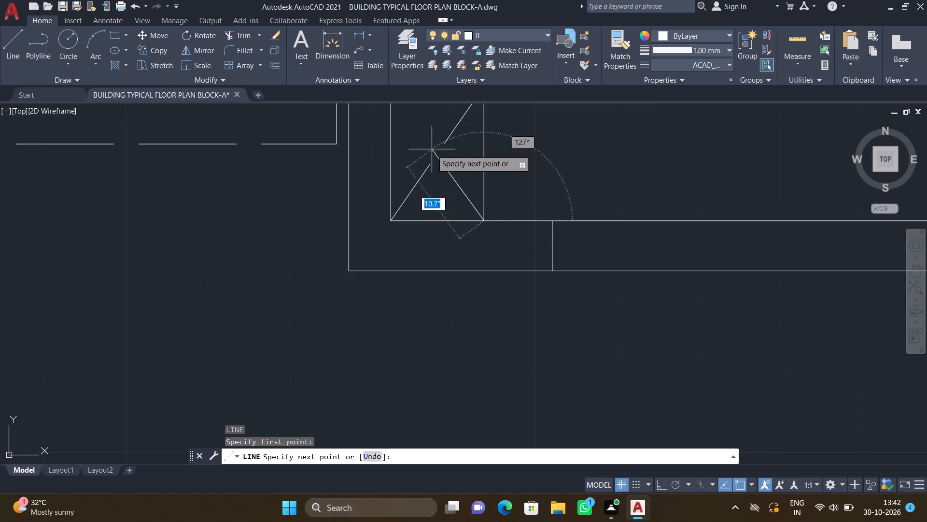
middle_click_drag(432, 155, 490, 264)
scroll(486, 237, "down", 3)
scroll(476, 182, "up", 4)
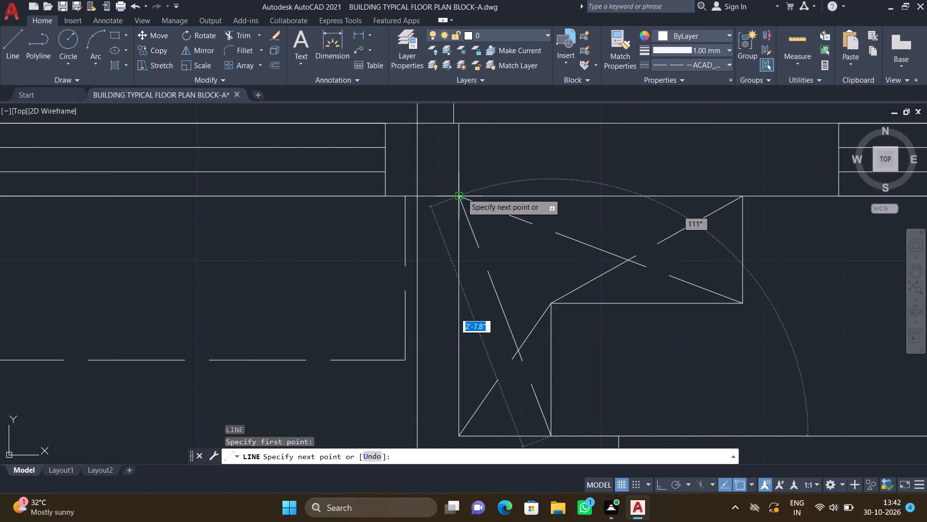
scroll(462, 193, "up", 5)
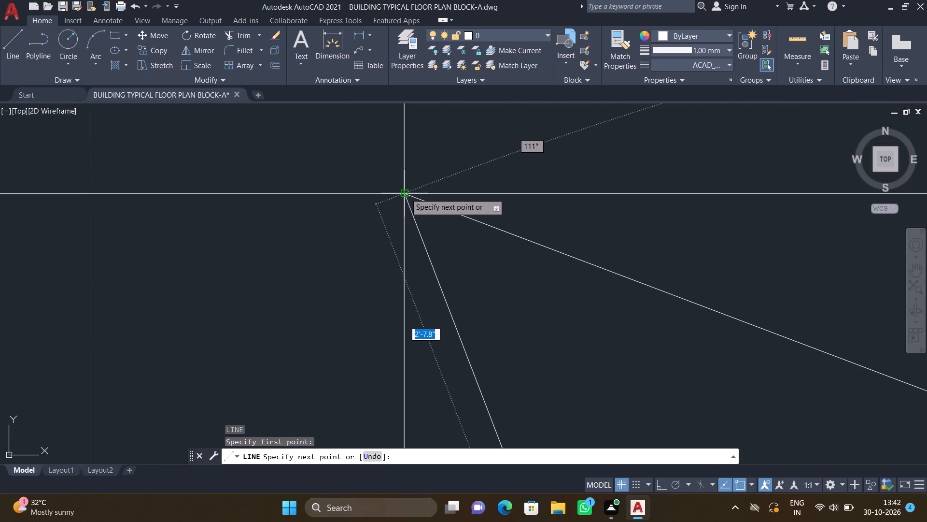
left_click(406, 193)
key("Return")
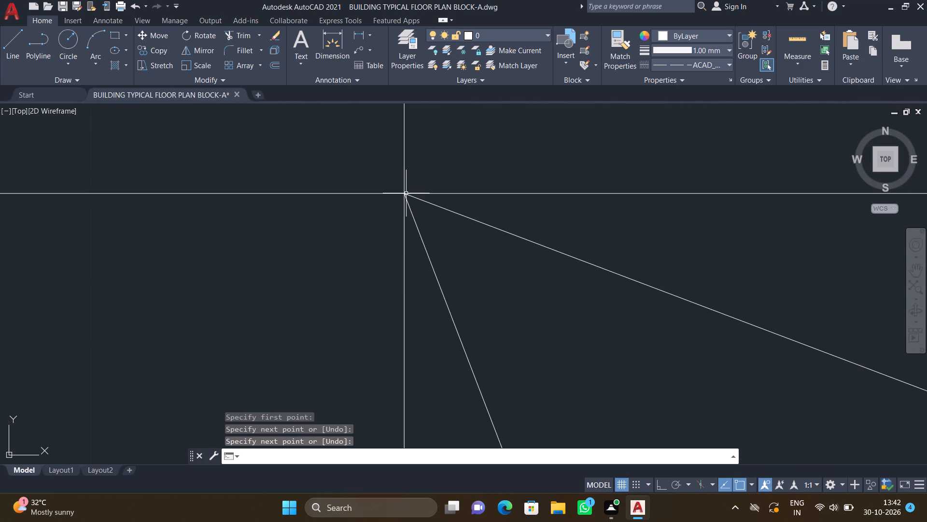
Draw a dashed diagonal about 2'-3" long across the small duct box north of the armchair, from its northwest to its inner southeast corner.
scroll(417, 205, "up", 1)
scroll(420, 206, "down", 10)
middle_click_drag(487, 247, 493, 323)
scroll(496, 316, "down", 4)
scroll(552, 206, "up", 6)
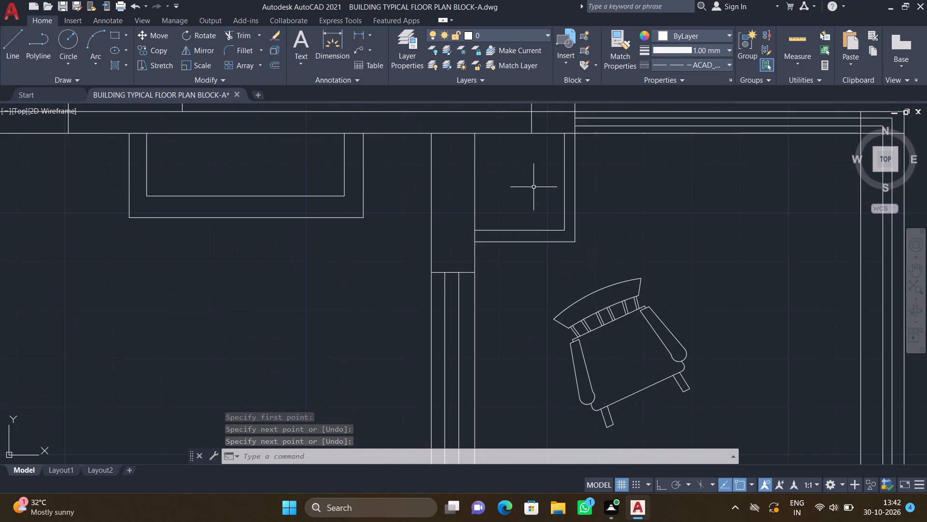
key("l")
key("Return")
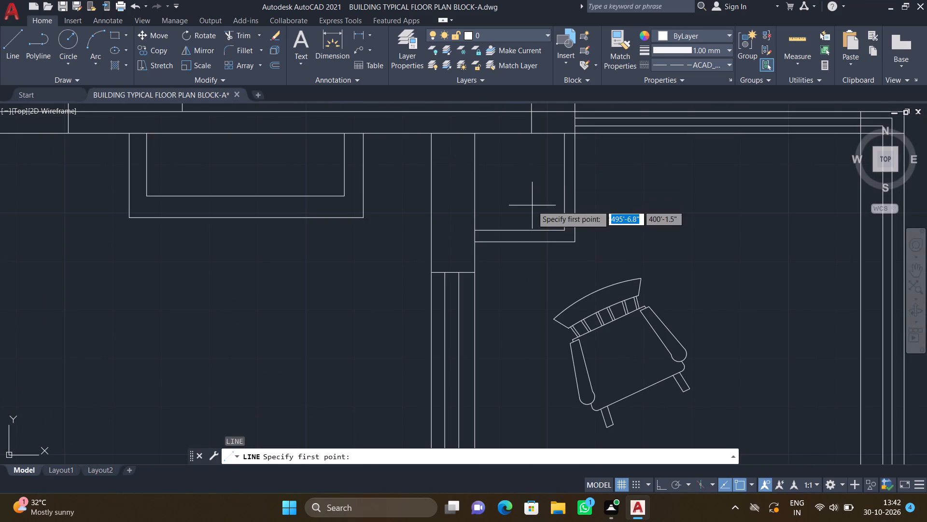
left_click_drag(476, 132, 484, 142)
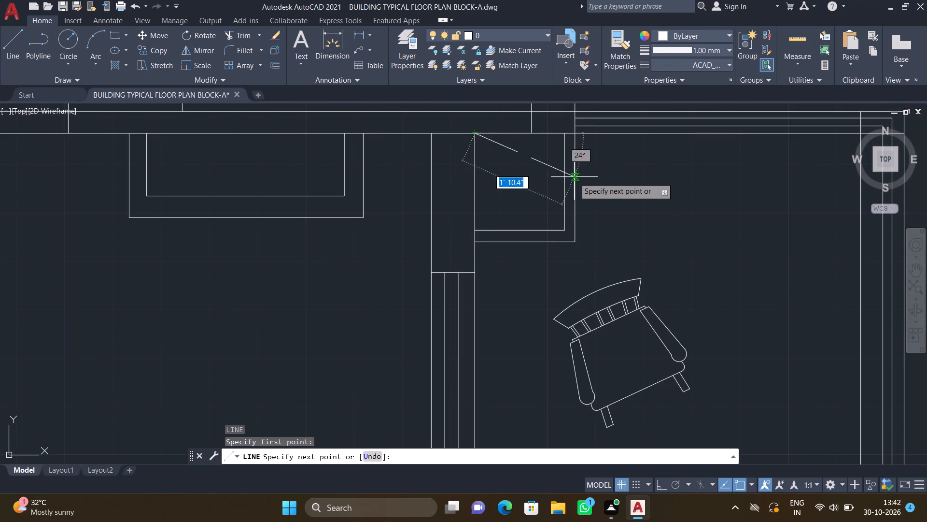
scroll(554, 211, "up", 2)
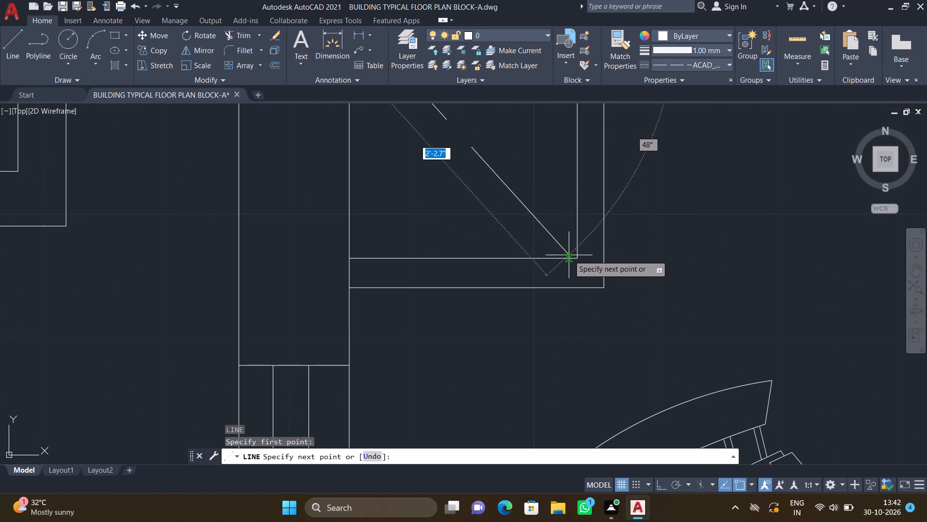
left_click(578, 260)
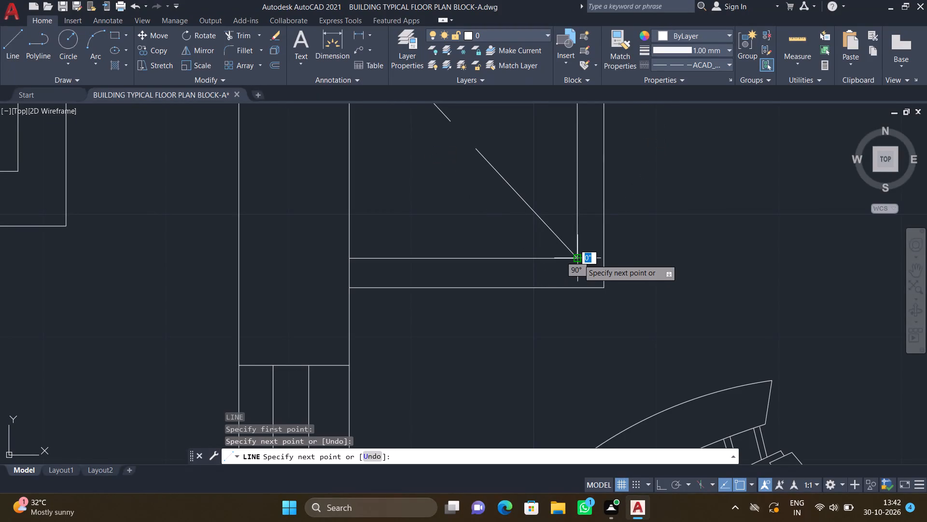
key("Return")
Draw the opposite dashed diagonal, about 2'-3" long, from the small duct box's southwest corner to its inner northeast corner, completing the cross.
key("l")
key("Return")
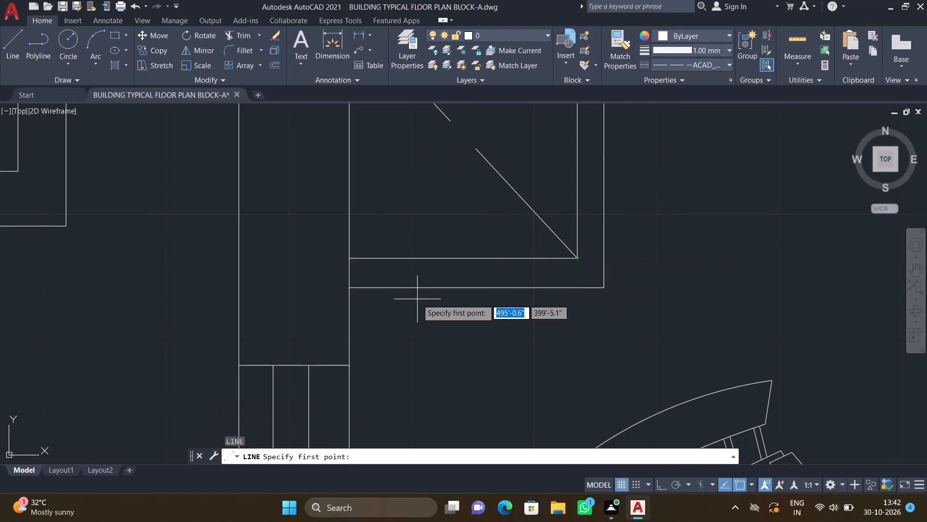
left_click(350, 258)
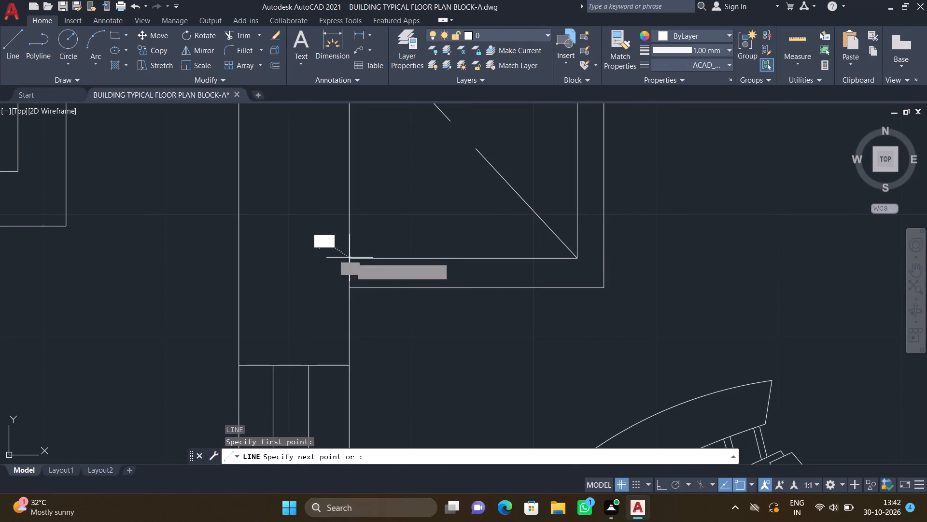
scroll(390, 209, "down", 2)
middle_click_drag(430, 172, 420, 239)
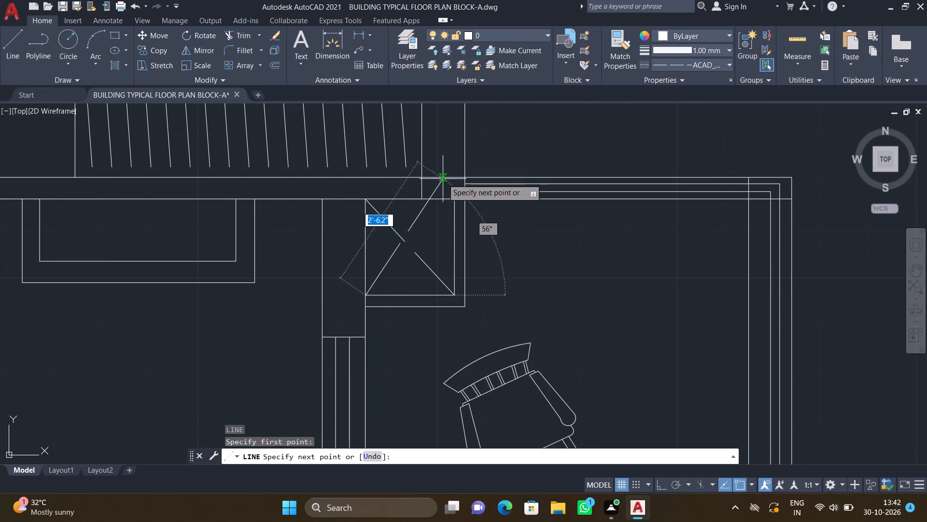
scroll(441, 207, "up", 3)
scroll(475, 183, "up", 1)
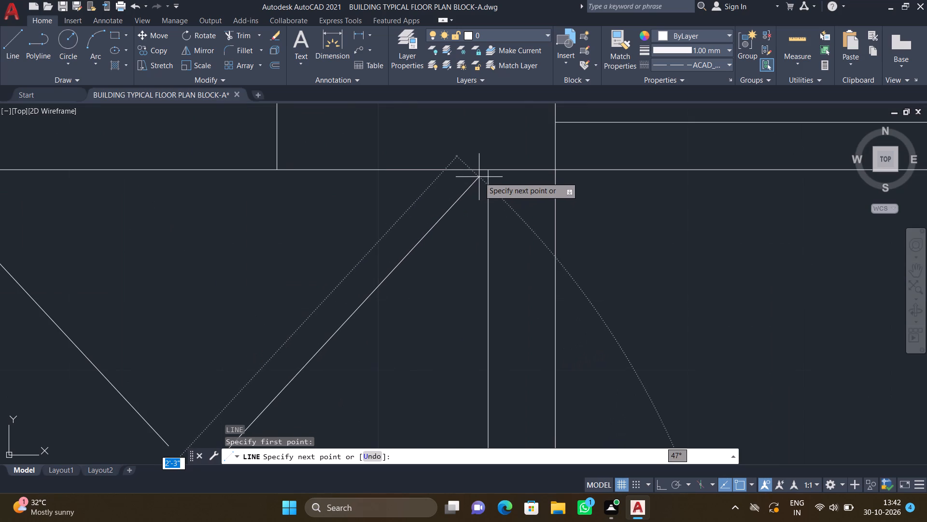
double_click(488, 171)
key("Return")
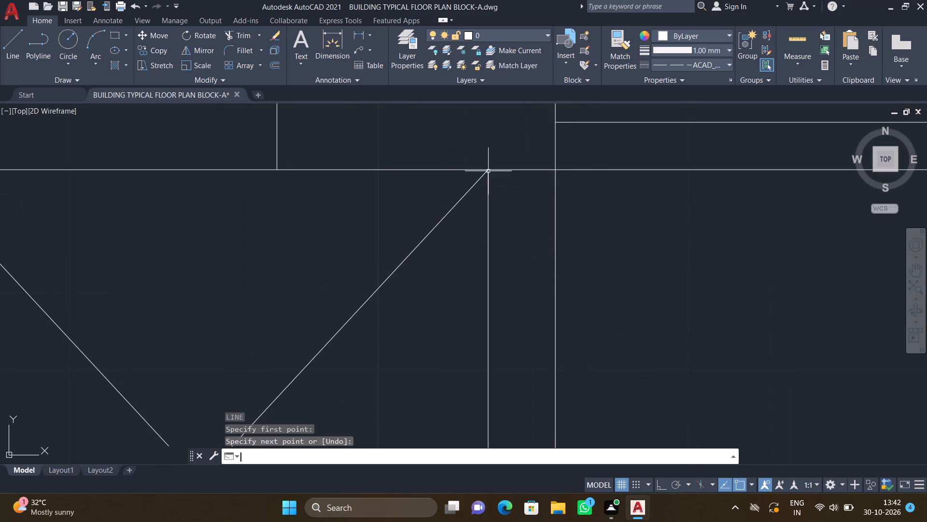
Set the current linetype to Continuous.
scroll(488, 171, "up", 1)
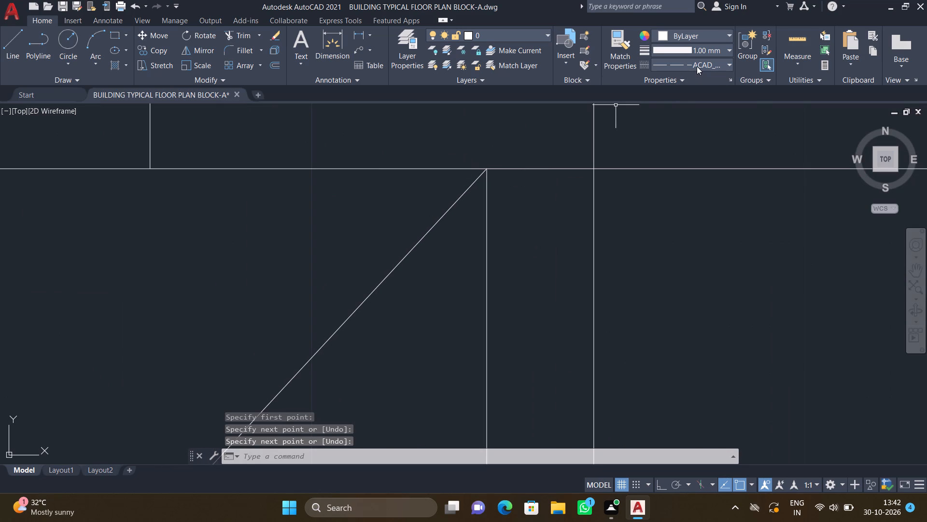
left_click(697, 65)
left_click(697, 121)
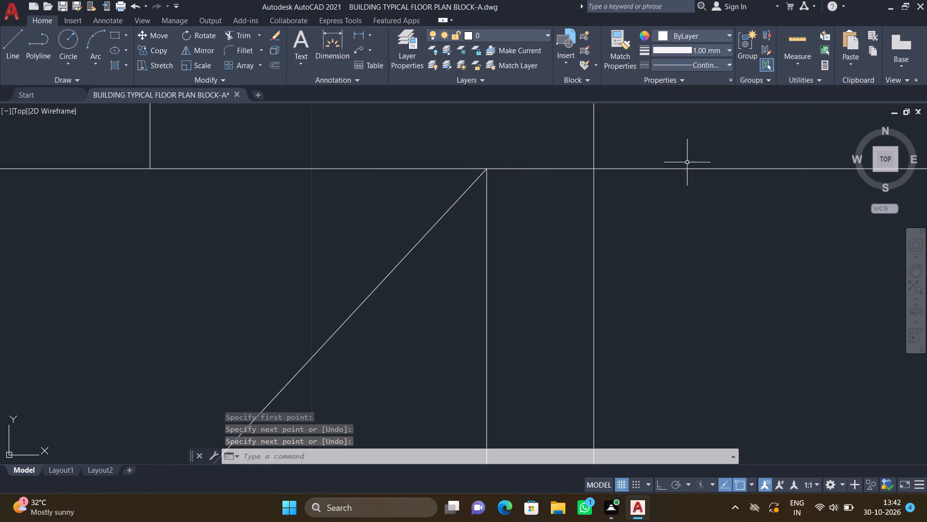
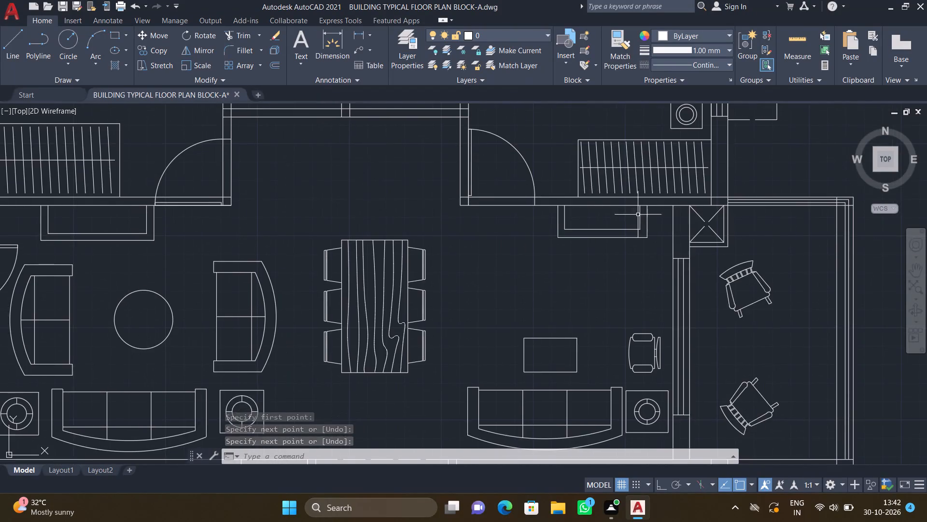
Trim the two overlapping inner wall lines at the northwest corner of the second flat's northwest bedroom.
scroll(578, 220, "down", 2)
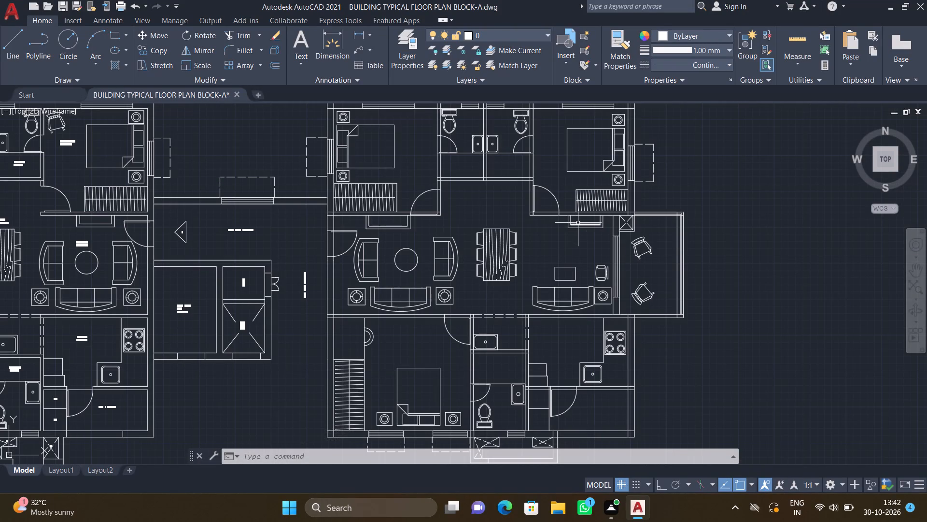
middle_click_drag(429, 159, 449, 267)
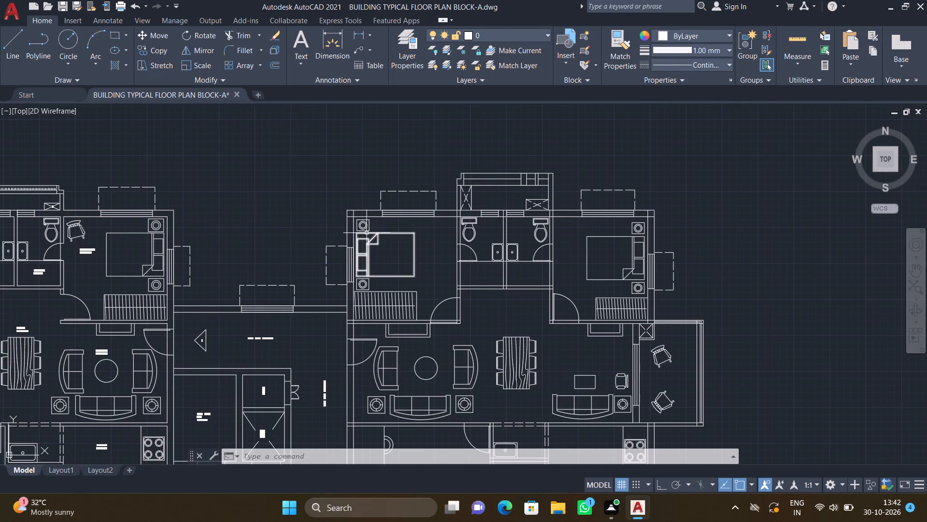
scroll(354, 212, "up", 4)
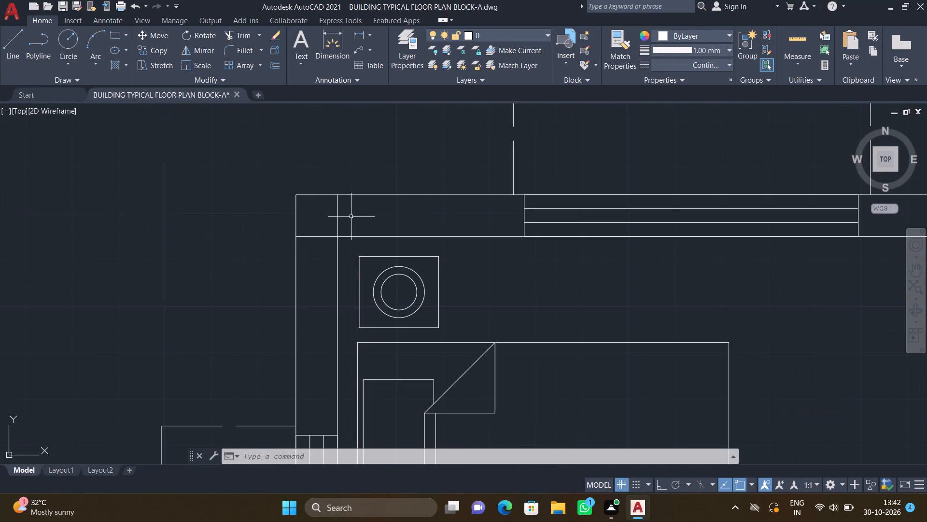
type("tr")
key("Return")
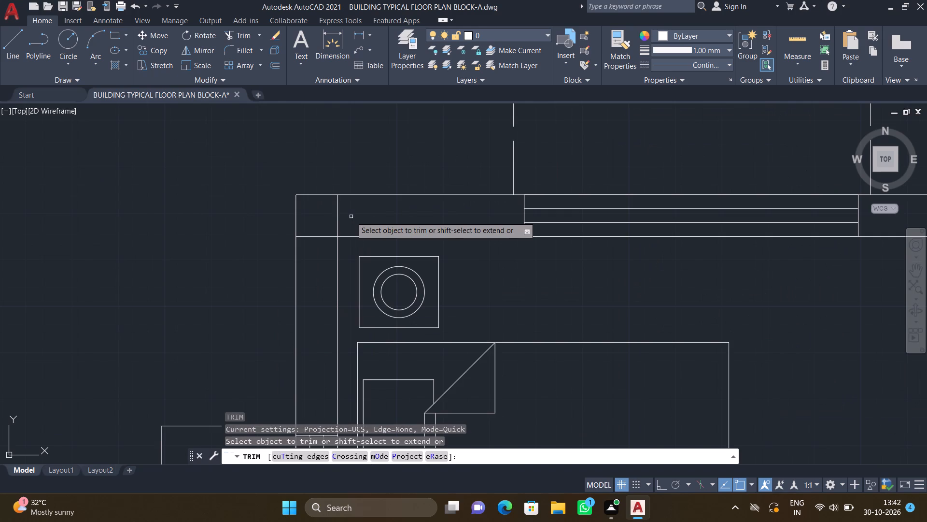
left_click(337, 210)
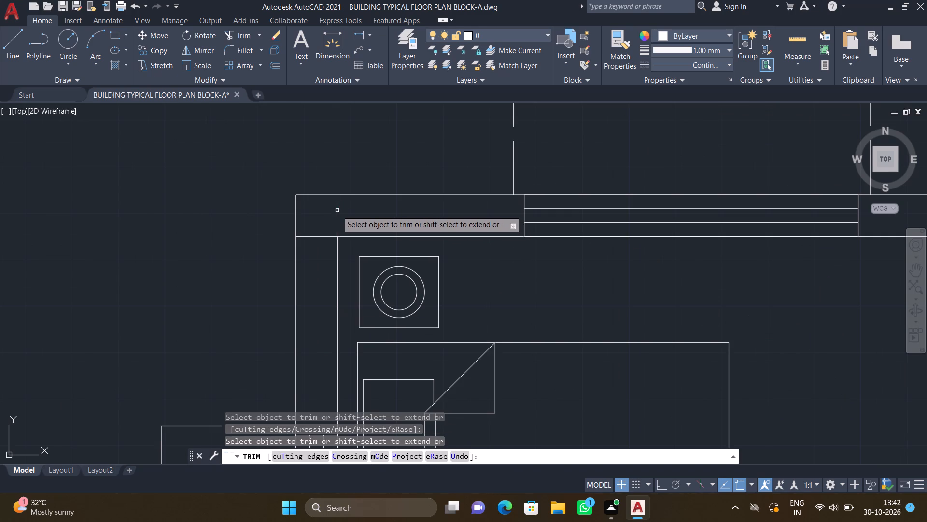
left_click(309, 235)
Trim the two vertical lines crossing the north wall between the northwest bedroom and the west toilet.
scroll(311, 236, "down", 3)
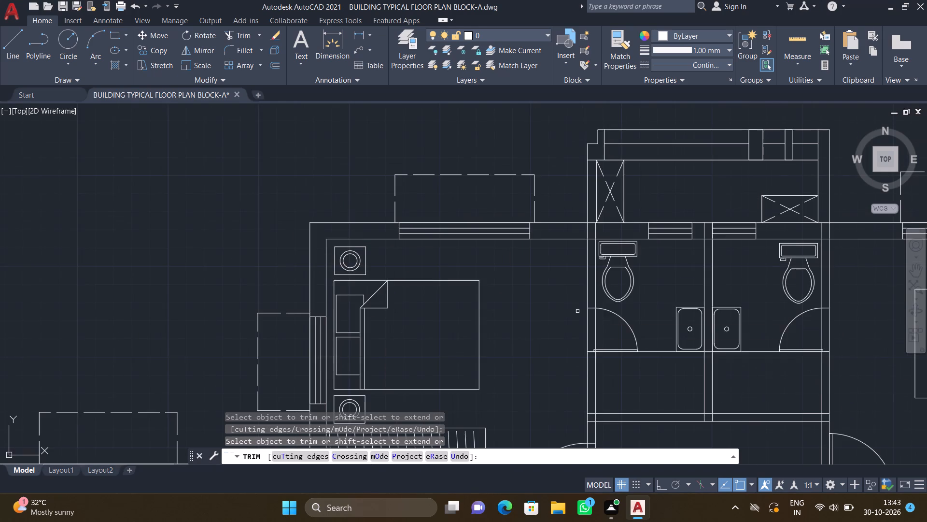
middle_click_drag(632, 337, 547, 322)
scroll(518, 208, "up", 2)
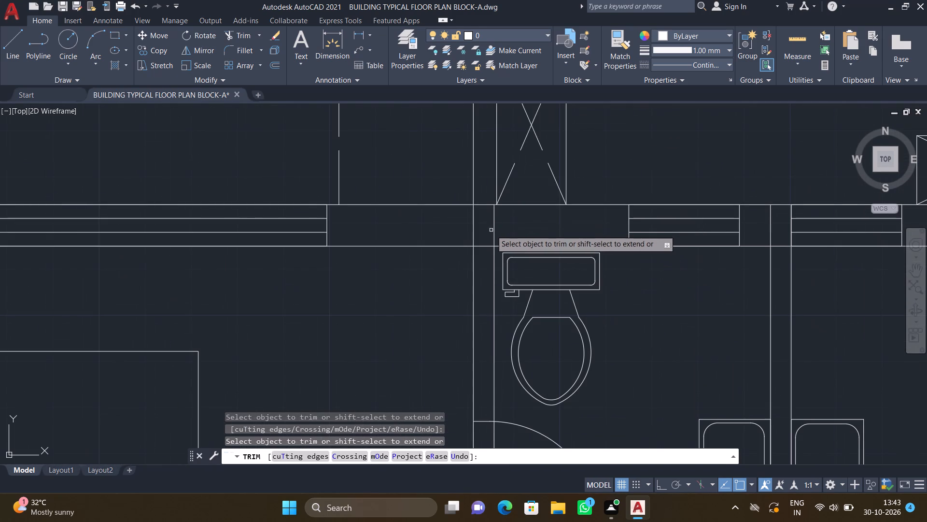
middle_click_drag(475, 230, 449, 229)
scroll(451, 222, "up", 2)
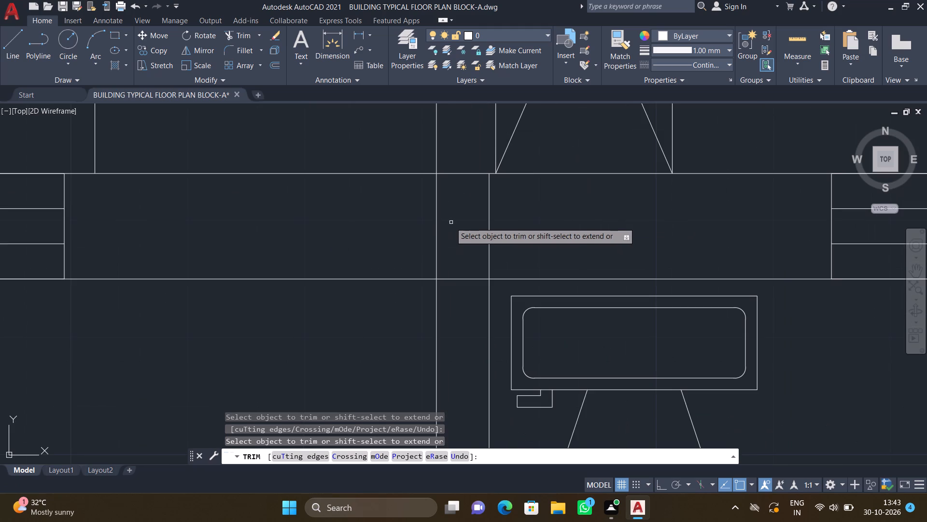
middle_click_drag(440, 229, 435, 227)
scroll(418, 225, "down", 1)
middle_click_drag(412, 239, 371, 210)
scroll(375, 214, "down", 4)
scroll(375, 206, "up", 4)
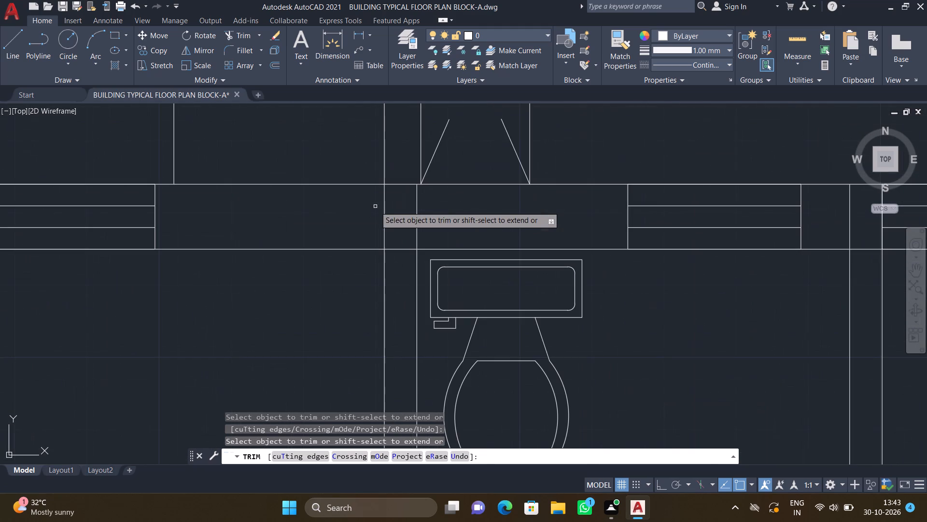
left_click_drag(374, 211, 440, 226)
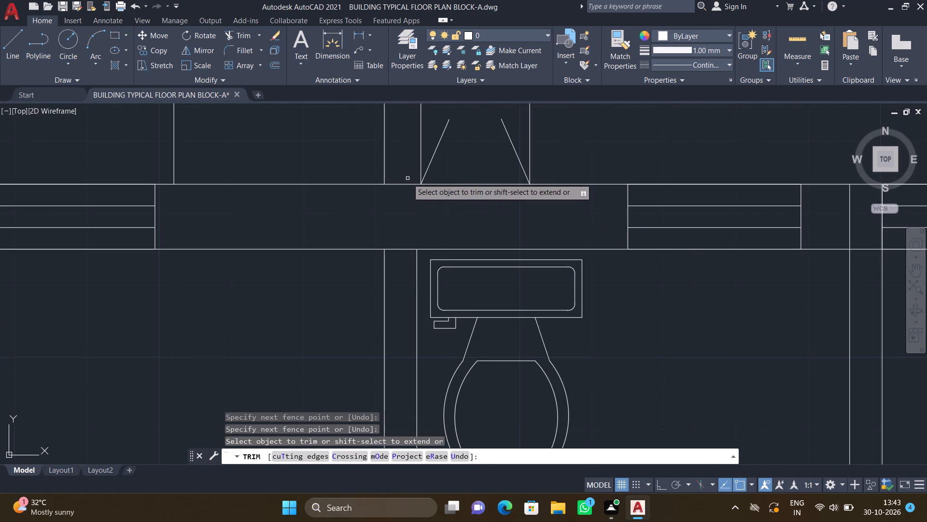
left_click(326, 178)
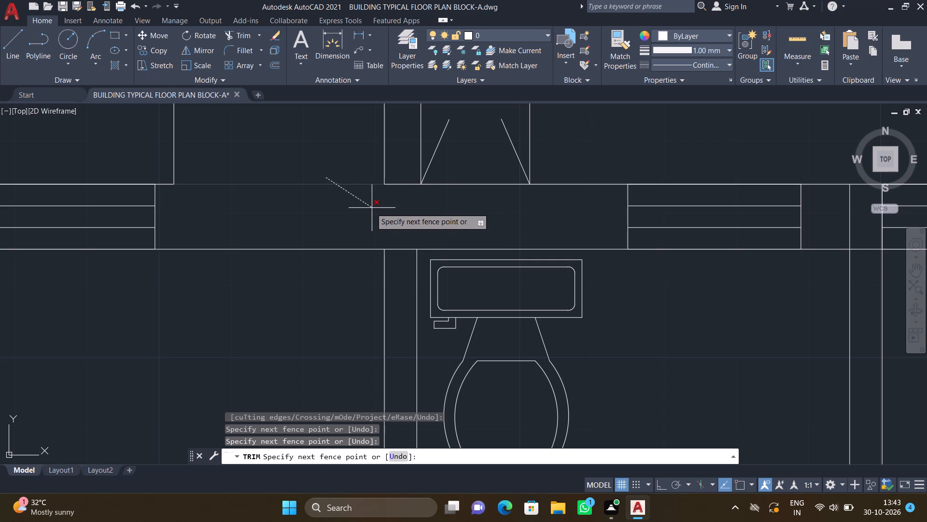
key("Escape")
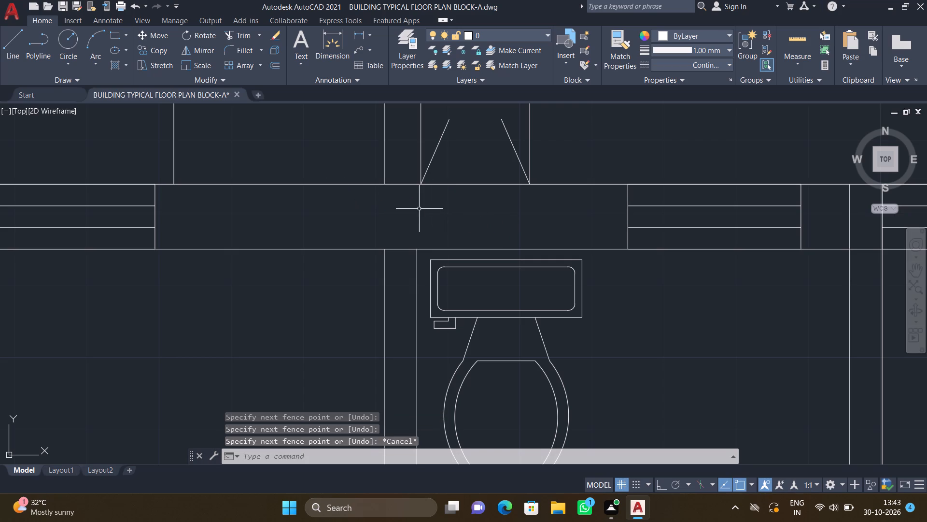
Trim the north wall's outer and inner lines where the wall between the northwest bedroom and west toilet meets it.
type("tr")
key("Return")
scroll(393, 188, "up", 2)
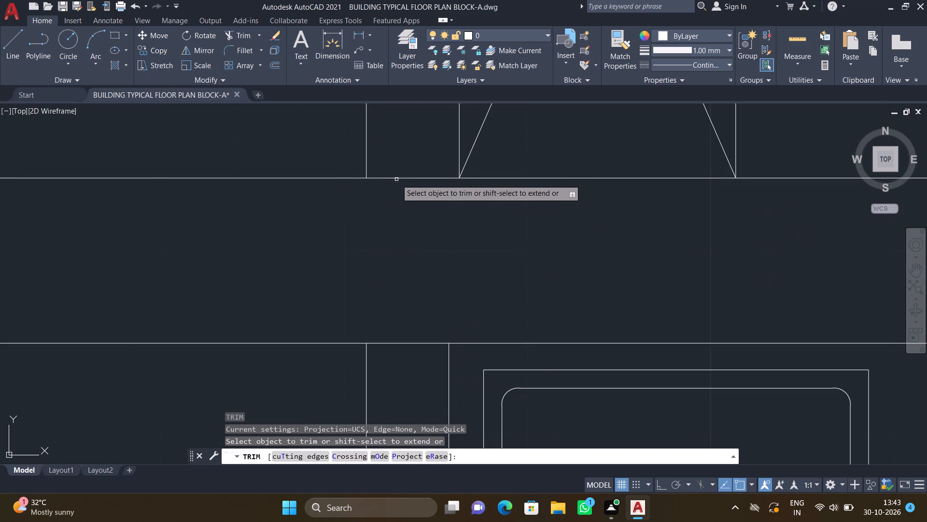
left_click_drag(400, 169, 403, 210)
scroll(401, 232, "down", 1)
middle_click_drag(387, 289, 386, 250)
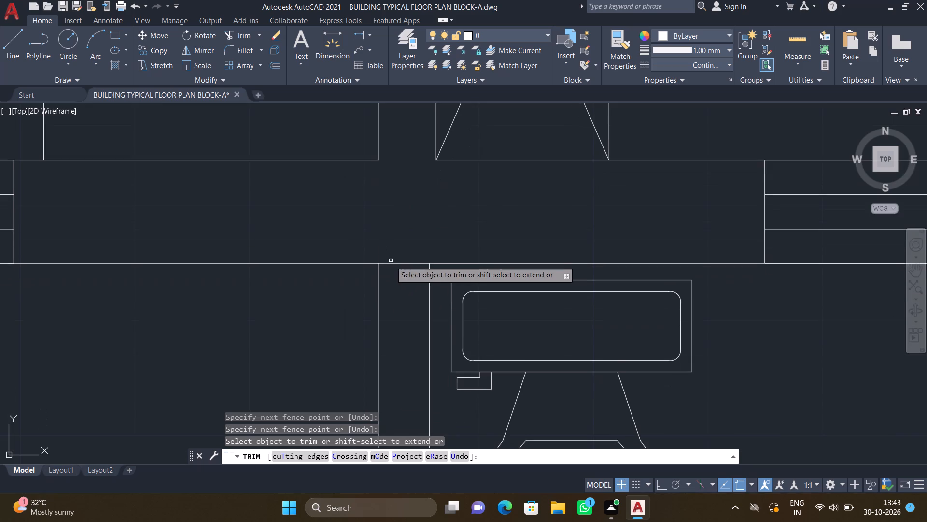
scroll(393, 260, "up", 2)
left_click_drag(394, 259, 402, 307)
Trim the overlapping lines where the partition between the two toilets meets the north wall.
scroll(570, 221, "down", 4)
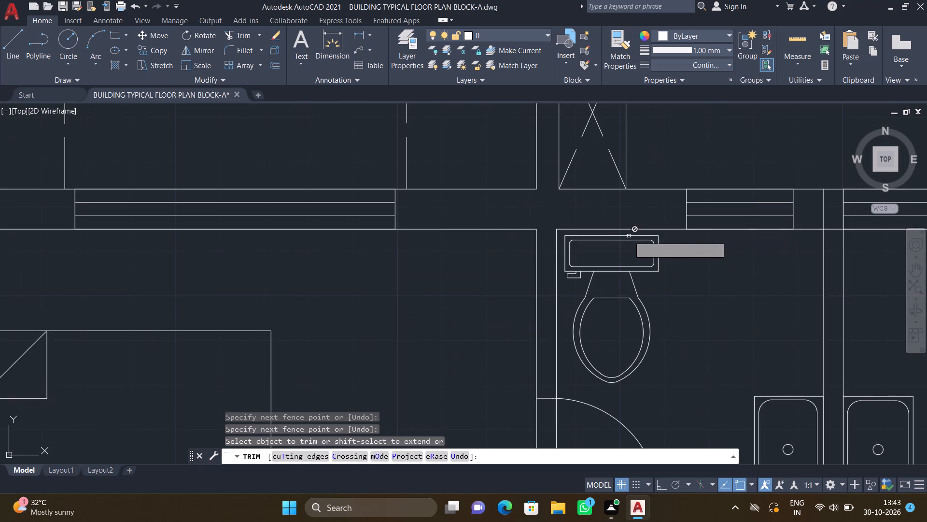
middle_click_drag(610, 245, 534, 265)
scroll(590, 261, "down", 2)
middle_click_drag(630, 263, 559, 257)
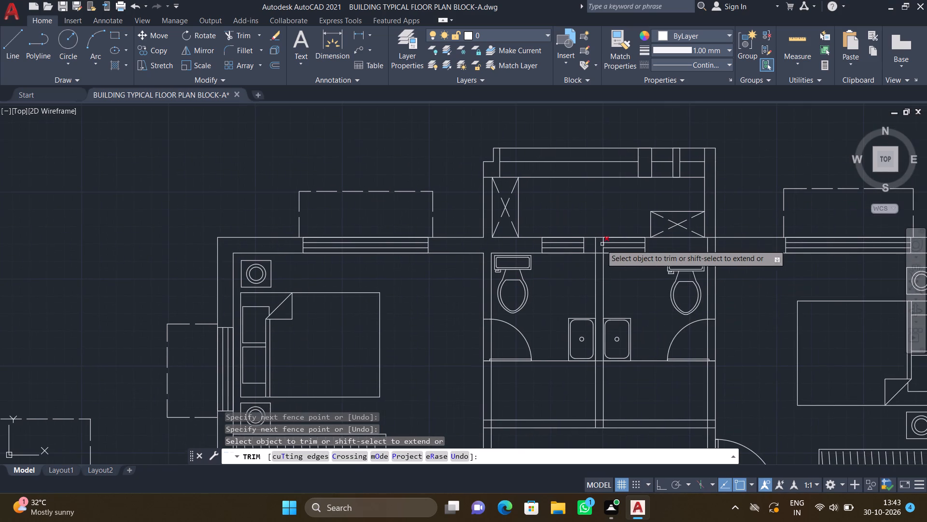
scroll(599, 245, "up", 4)
left_click_drag(570, 244, 599, 266)
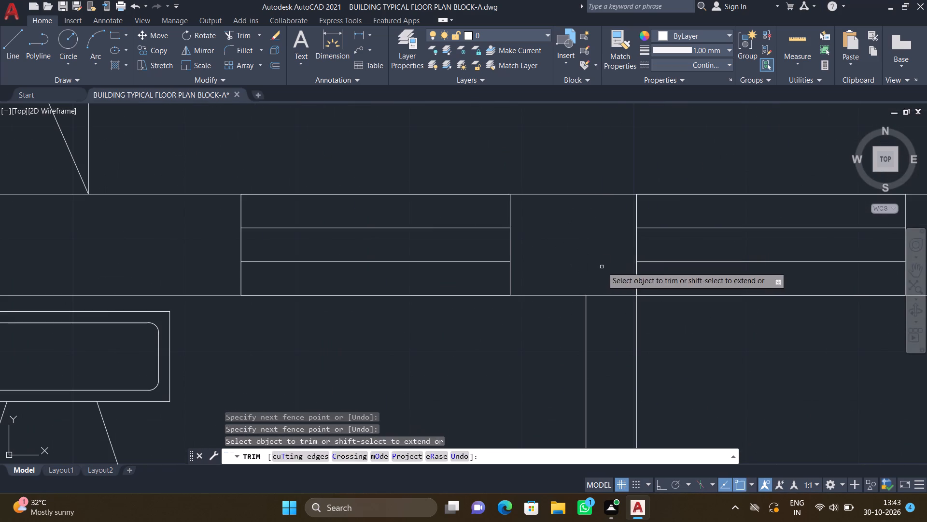
left_click_drag(602, 268, 603, 324)
Trim the crossing vertical lines and both north wall lines where the east toilet's east wall meets the north wall.
scroll(599, 314, "down", 4)
middle_click_drag(545, 316, 484, 317)
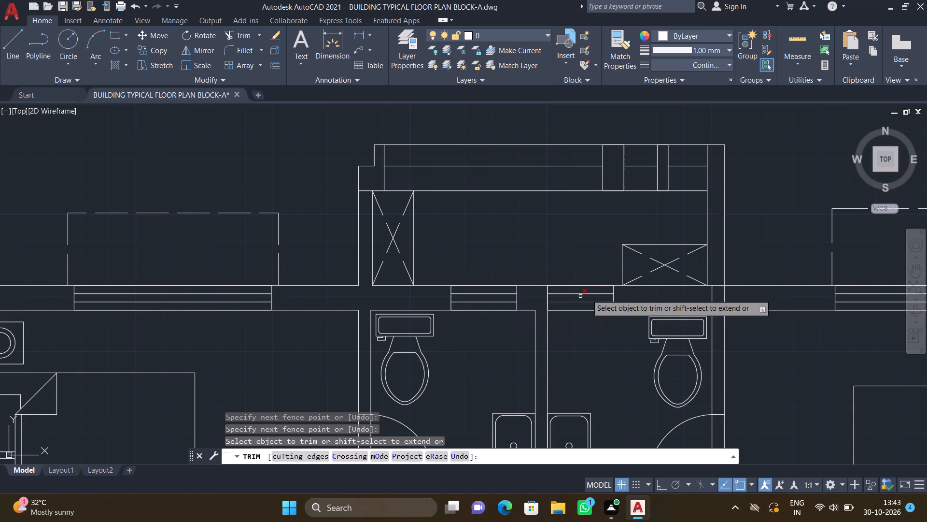
middle_click_drag(663, 220, 499, 258)
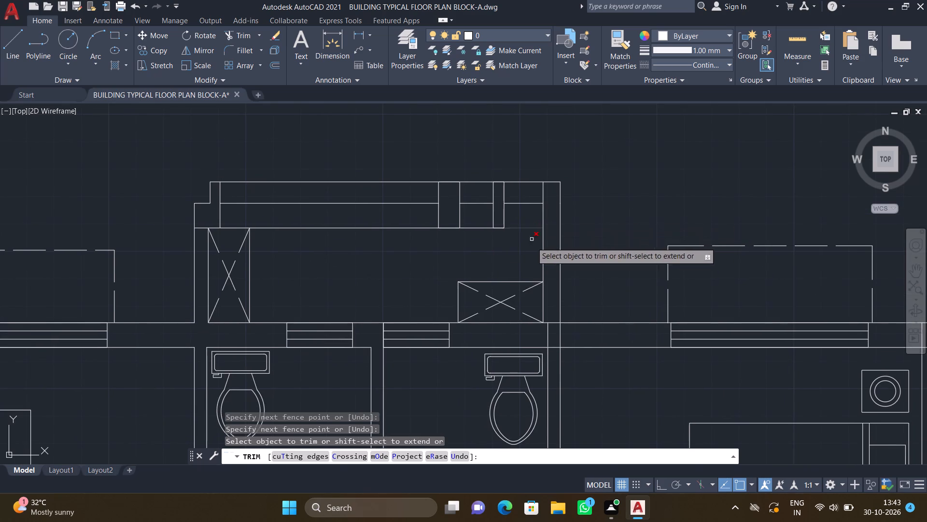
middle_click_drag(545, 311, 695, 263)
middle_click_drag(698, 294, 506, 239)
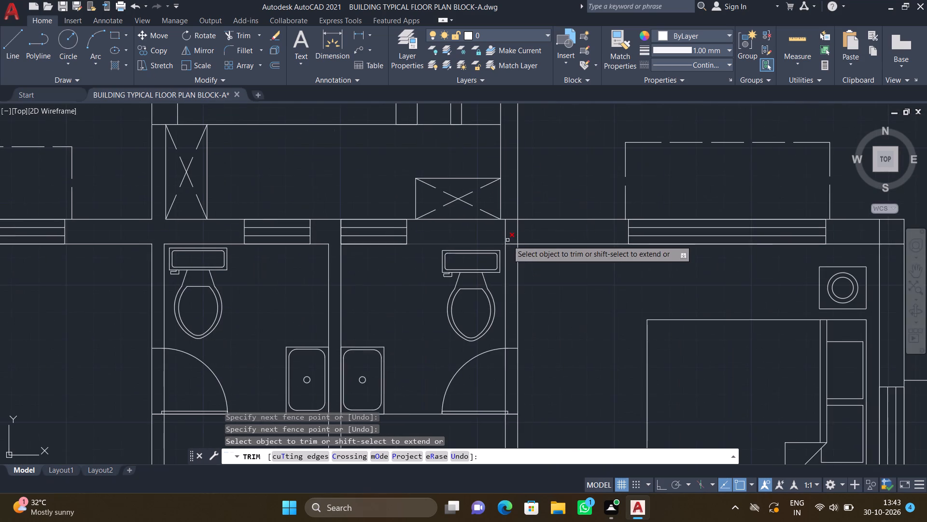
scroll(520, 231, "up", 3)
left_click_drag(448, 237, 537, 230)
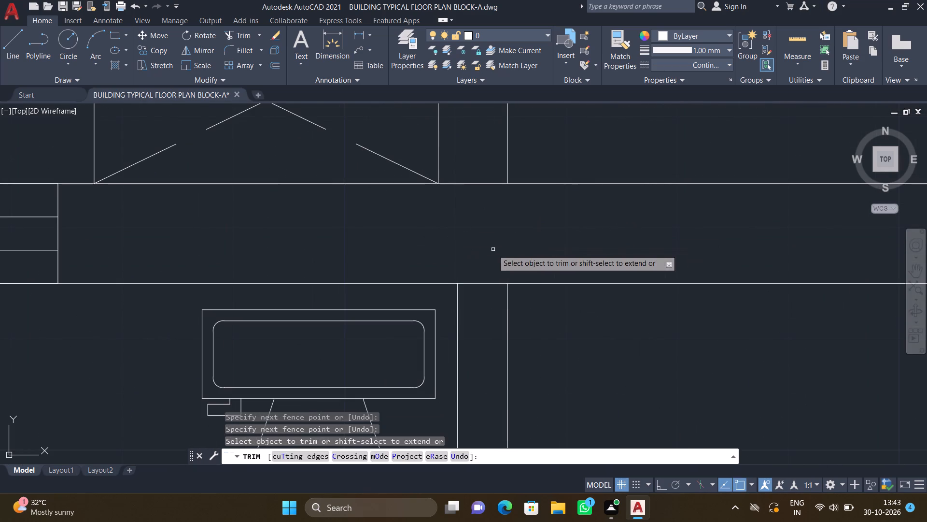
left_click_drag(481, 251, 491, 305)
scroll(481, 295, "down", 4)
scroll(414, 242, "up", 3)
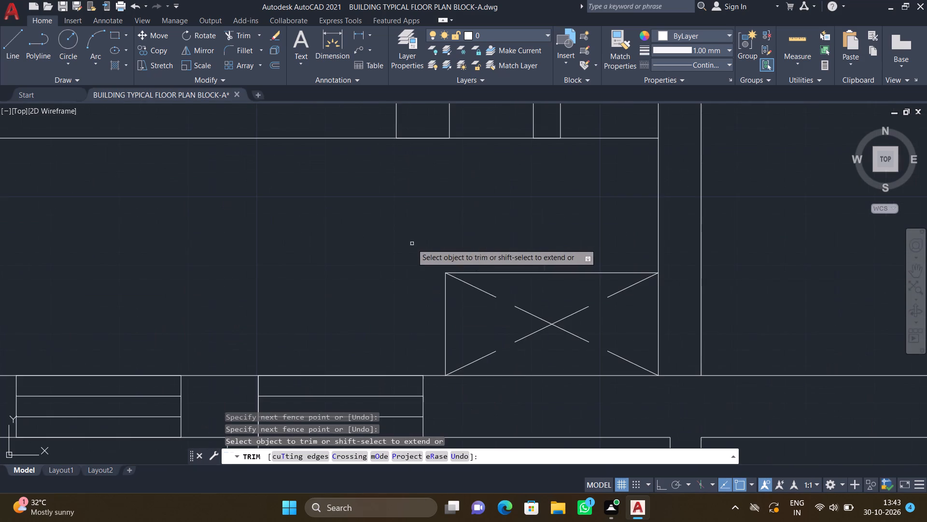
middle_click_drag(478, 264, 353, 175)
scroll(404, 210, "down", 2)
scroll(478, 246, "up", 3)
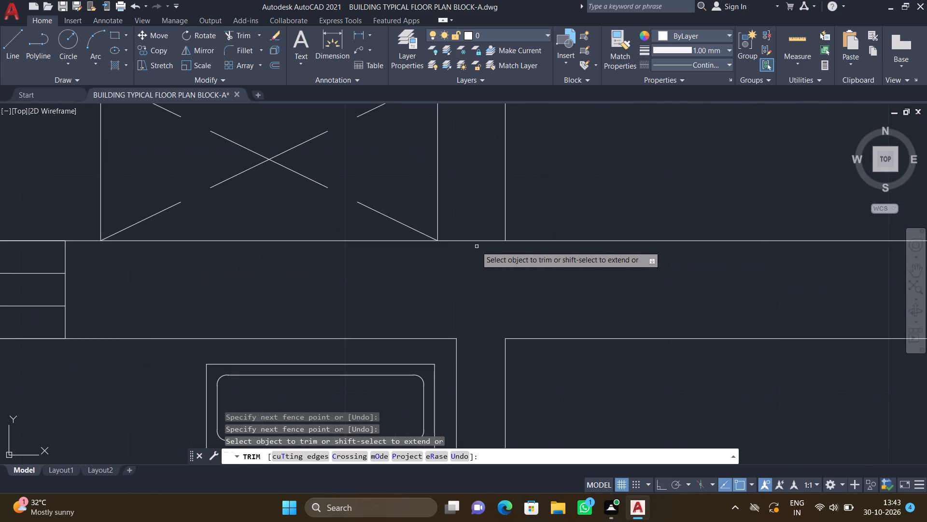
left_click_drag(469, 223, 470, 251)
Trim the overlapping inner wall lines at the northeast corner of the second flat's northeast bedroom.
scroll(469, 253, "down", 4)
middle_click_drag(496, 283, 447, 253)
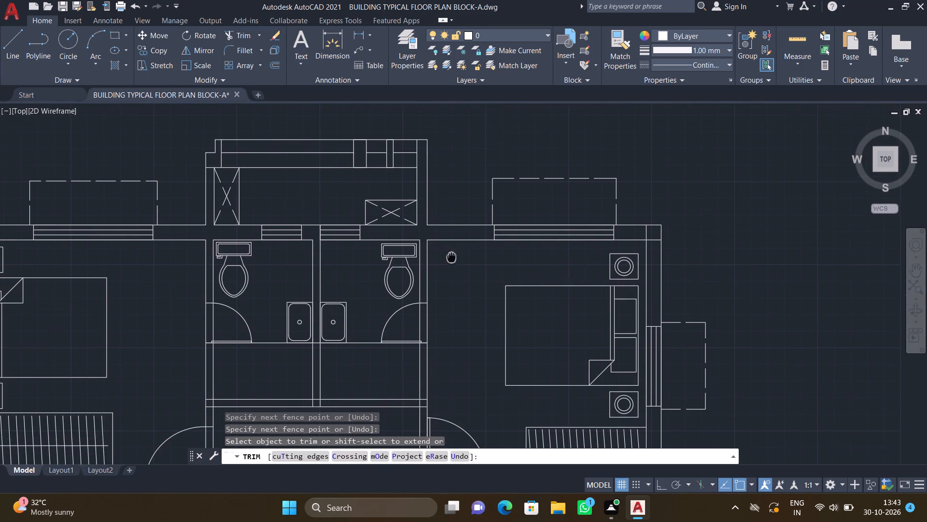
scroll(640, 227, "up", 3)
middle_click_drag(663, 239, 559, 196)
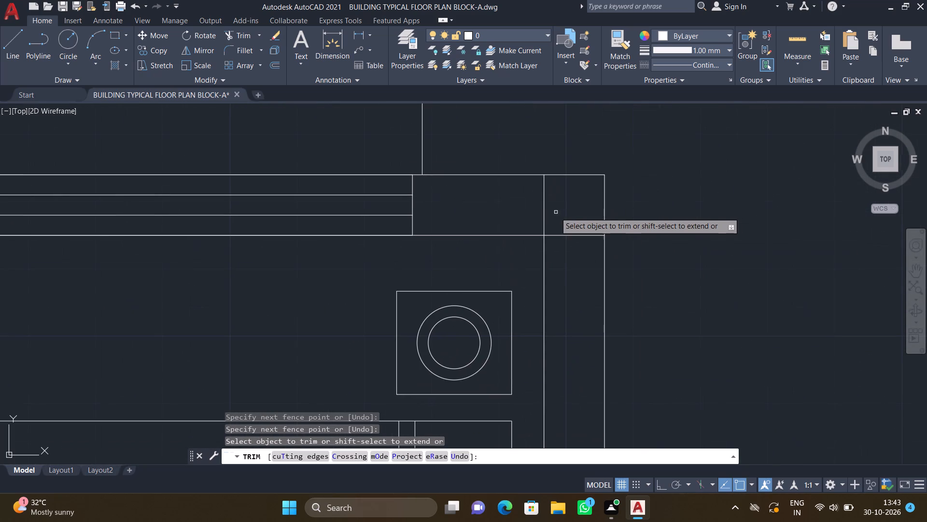
left_click_drag(535, 207, 581, 253)
Trim the toilets' south line where it crosses the central partition just below the two washbasins.
scroll(574, 248, "down", 5)
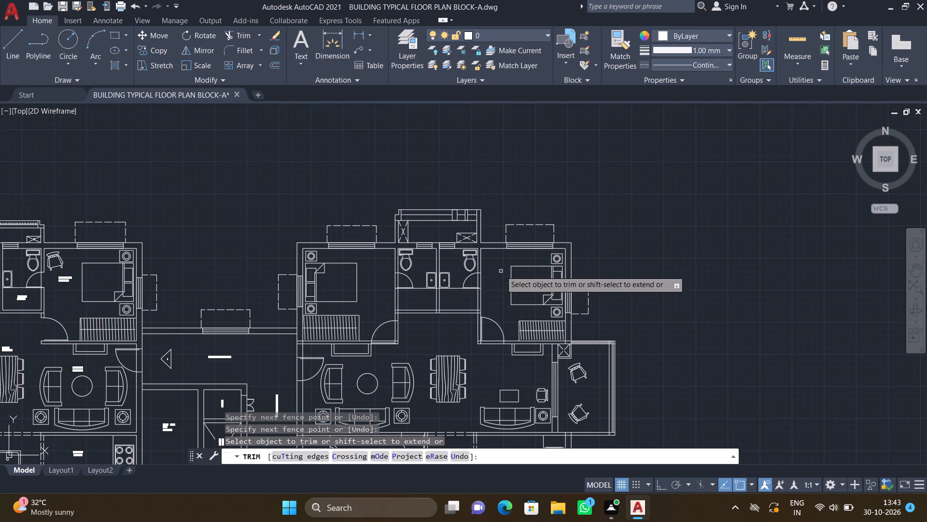
middle_click_drag(498, 281, 509, 158)
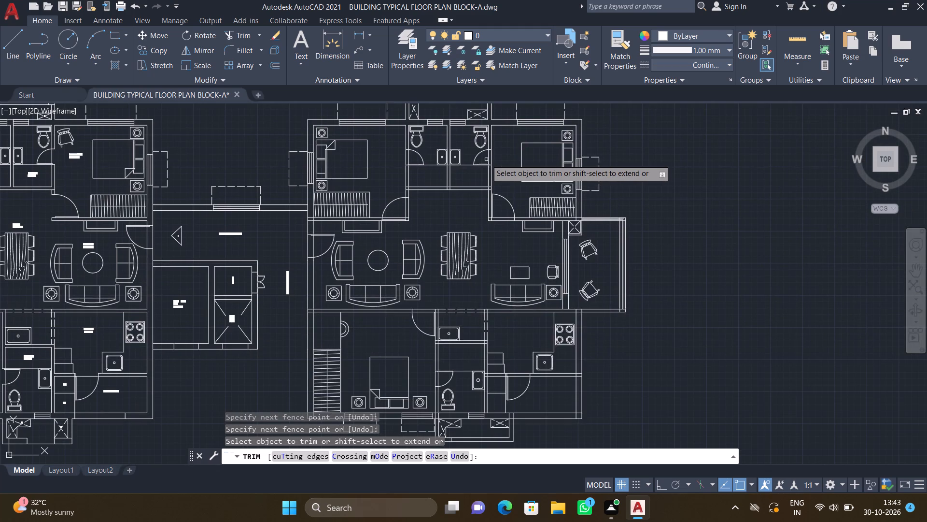
scroll(452, 182, "up", 3)
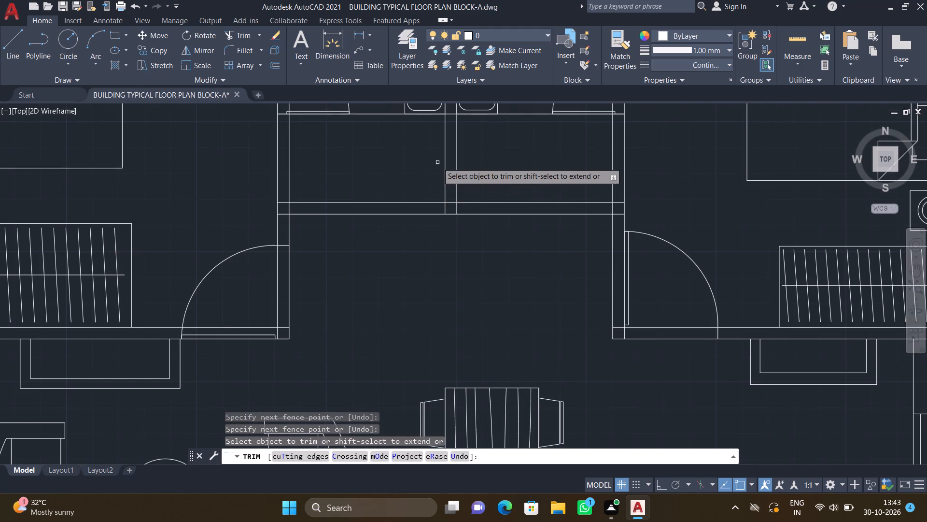
middle_click_drag(450, 143, 442, 215)
scroll(436, 182, "up", 2)
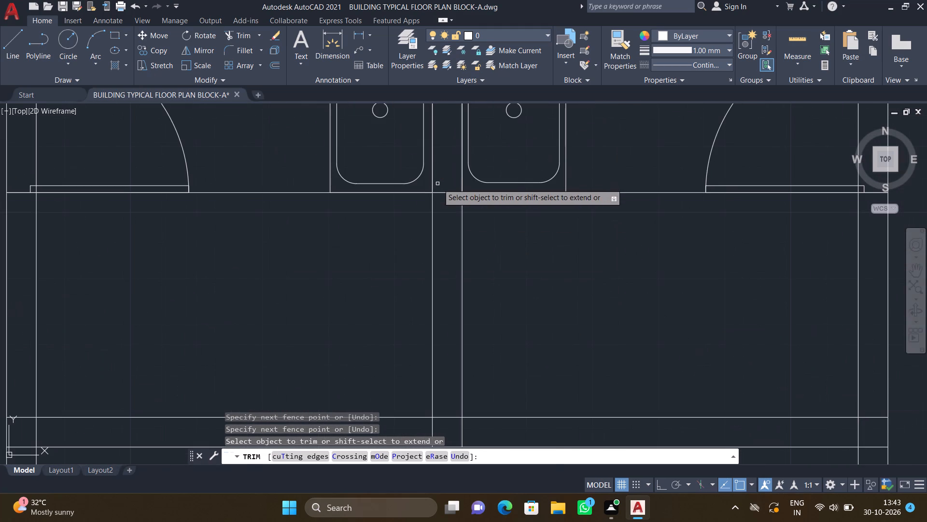
left_click_drag(447, 184, 446, 212)
Trim the overlapping lines where the wall north of the dining area meets the northwest bedroom's east wall.
scroll(448, 184, "up", 1)
scroll(446, 214, "down", 5)
middle_click_drag(417, 251, 425, 199)
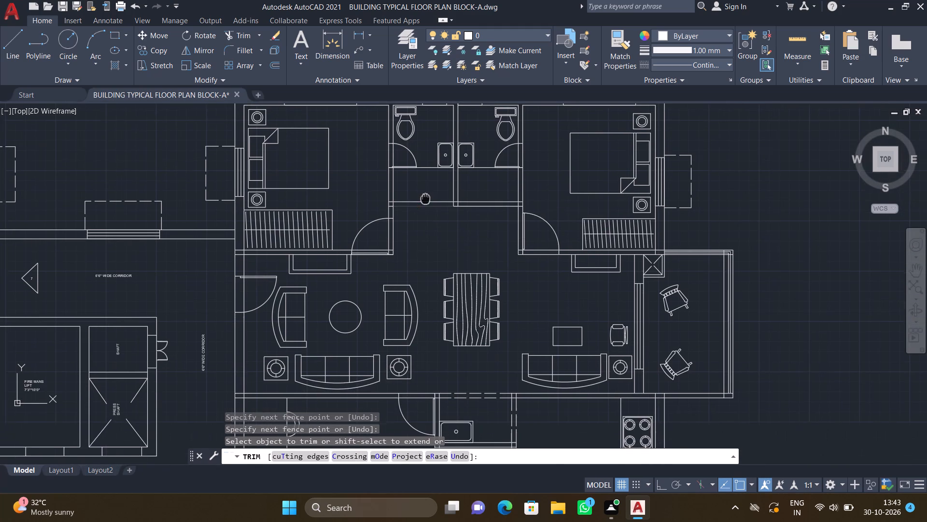
middle_click_drag(425, 199, 425, 199)
scroll(390, 203, "up", 6)
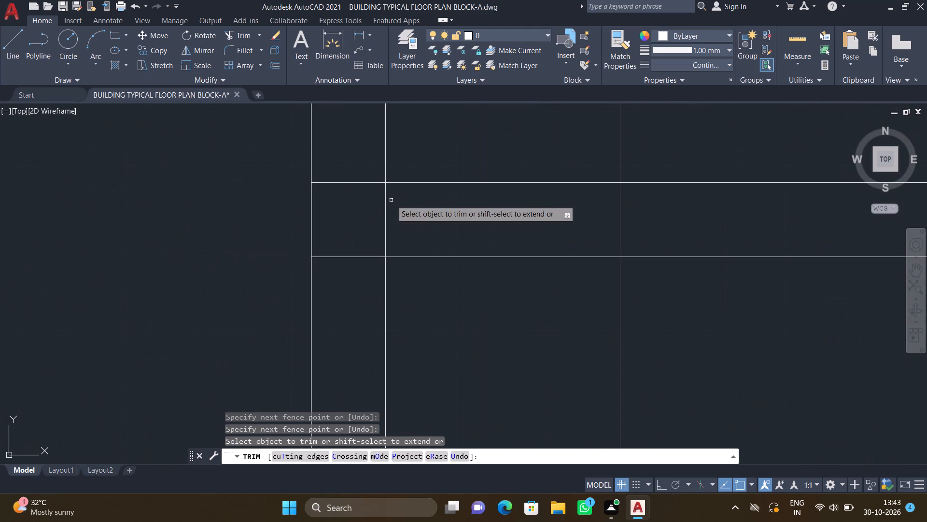
left_click_drag(351, 171, 353, 201)
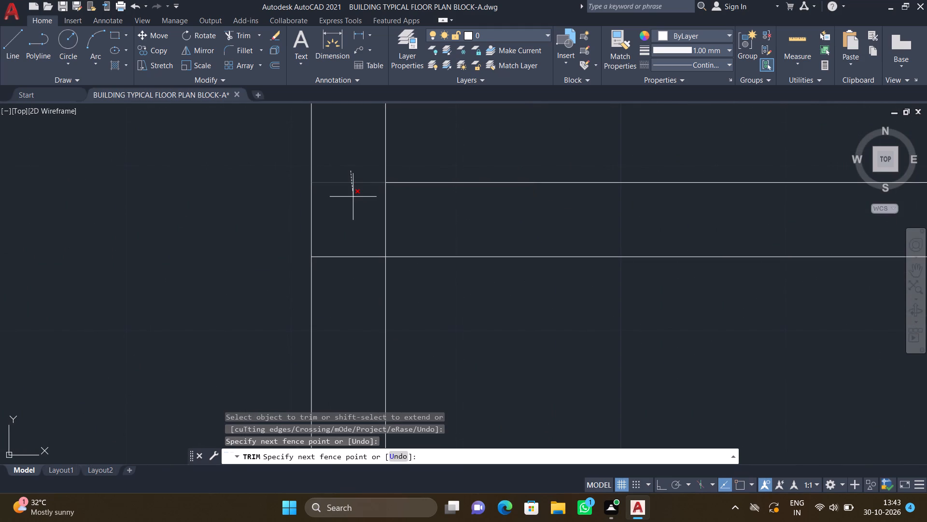
left_click_drag(353, 201, 339, 246)
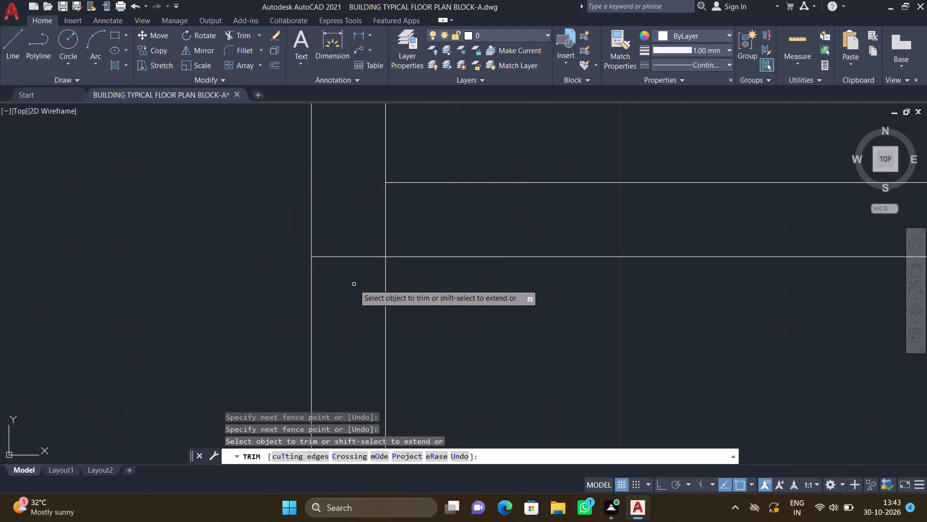
left_click_drag(354, 284, 358, 249)
left_click_drag(363, 238, 398, 236)
Trim the overlapping lines where the central partition between the toilets meets the wall north of the second flat's dining area.
scroll(423, 232, "down", 3)
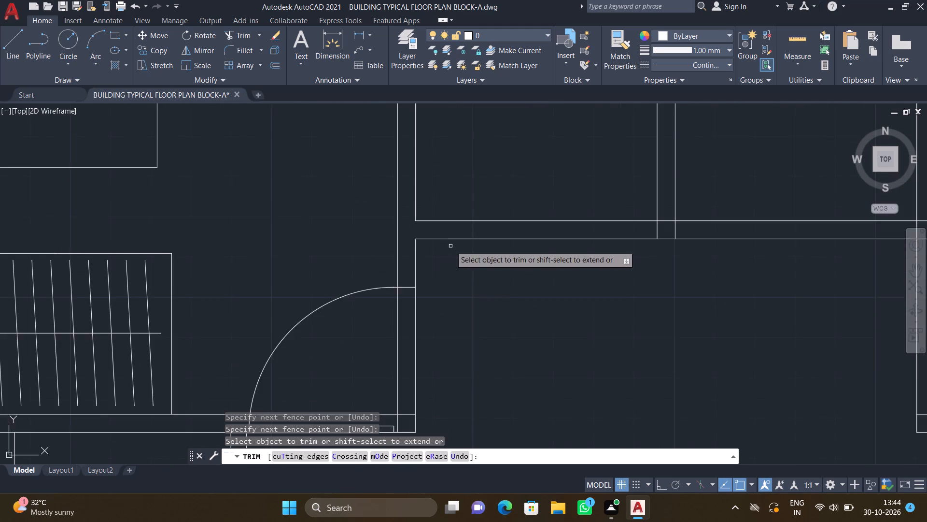
scroll(472, 259, "down", 1)
middle_click_drag(464, 255, 424, 246)
middle_click_drag(559, 258, 426, 269)
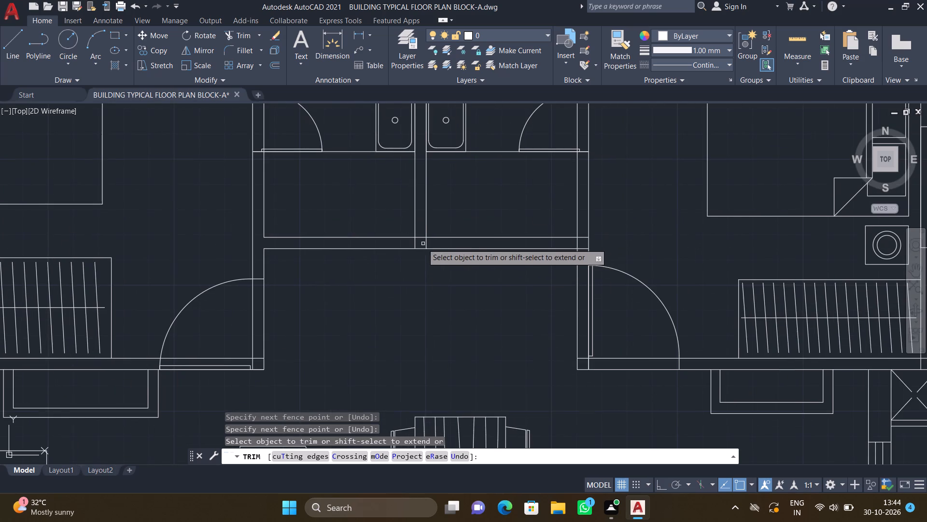
scroll(398, 244, "up", 3)
middle_click_drag(465, 232, 319, 235)
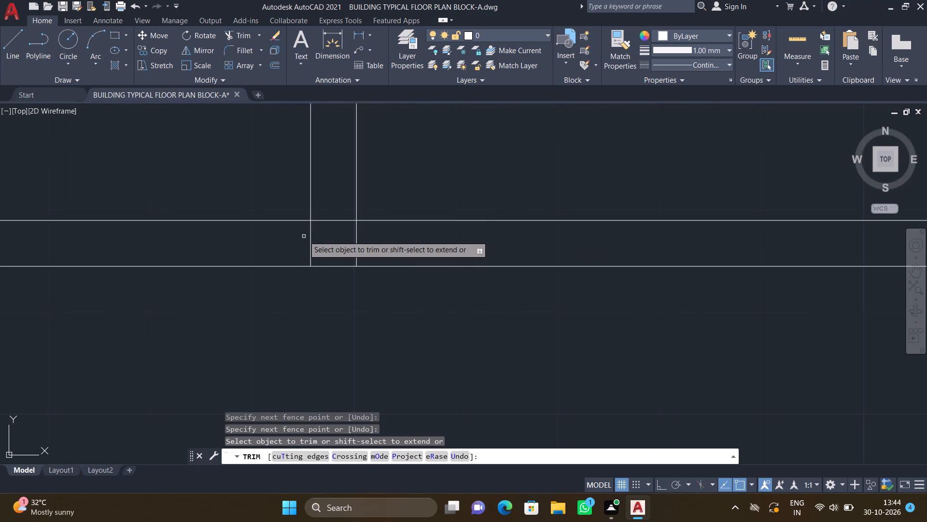
scroll(312, 237, "up", 2)
left_click_drag(293, 240, 446, 254)
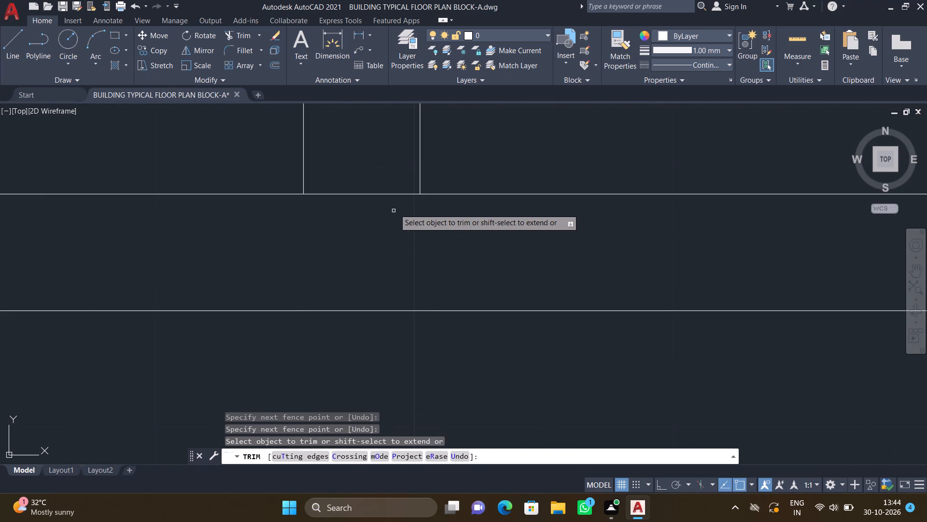
left_click_drag(376, 168, 370, 229)
Trim the overlapping inner lines where the wall north of the dining area meets the northeast bedroom's west wall.
scroll(382, 231, "down", 4)
middle_click_drag(538, 273, 446, 301)
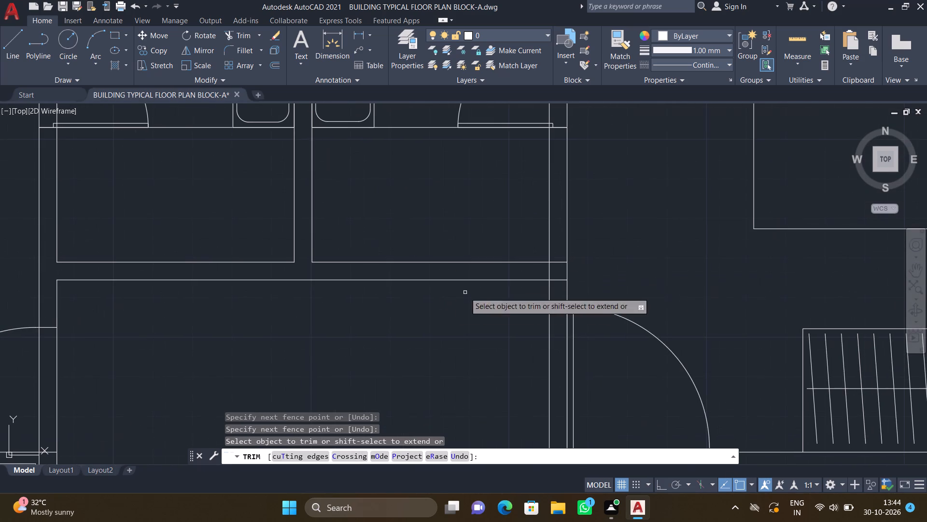
middle_click_drag(591, 286, 549, 282)
scroll(518, 262, "up", 3)
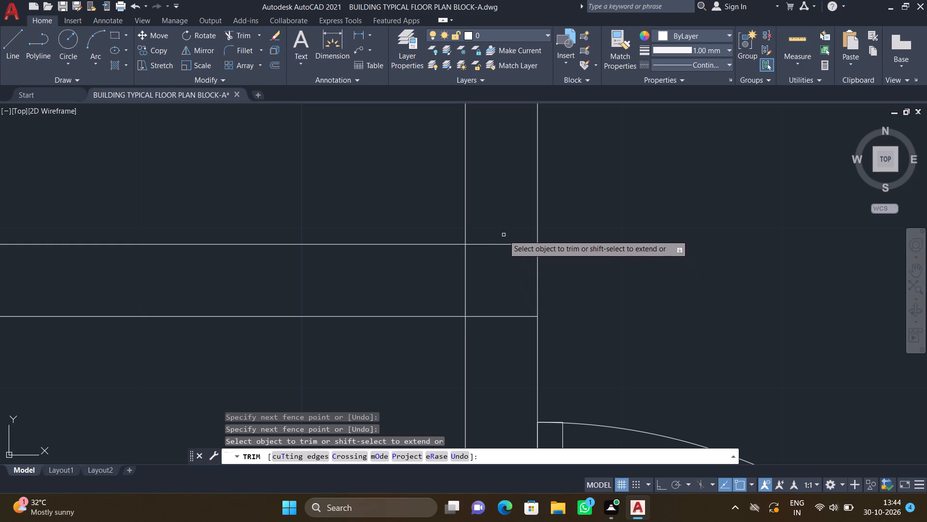
left_click_drag(499, 232, 504, 265)
left_click_drag(504, 273, 467, 274)
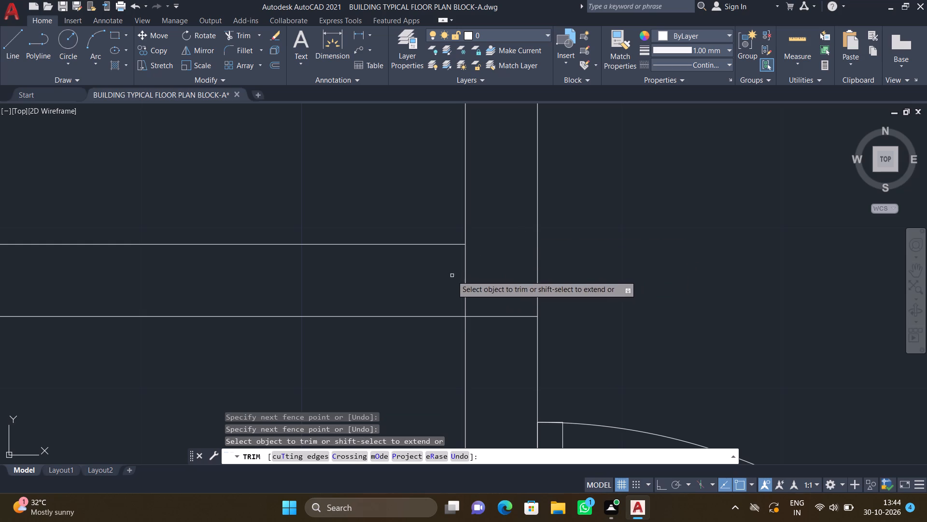
left_click_drag(451, 275, 465, 276)
left_click(465, 276)
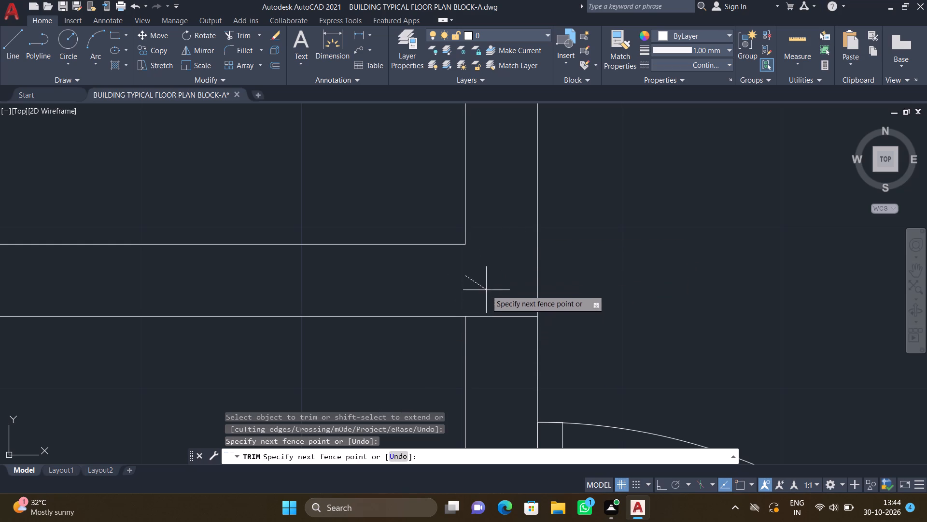
left_click(486, 290)
scroll(451, 309, "down", 4)
middle_click_drag(388, 309, 427, 261)
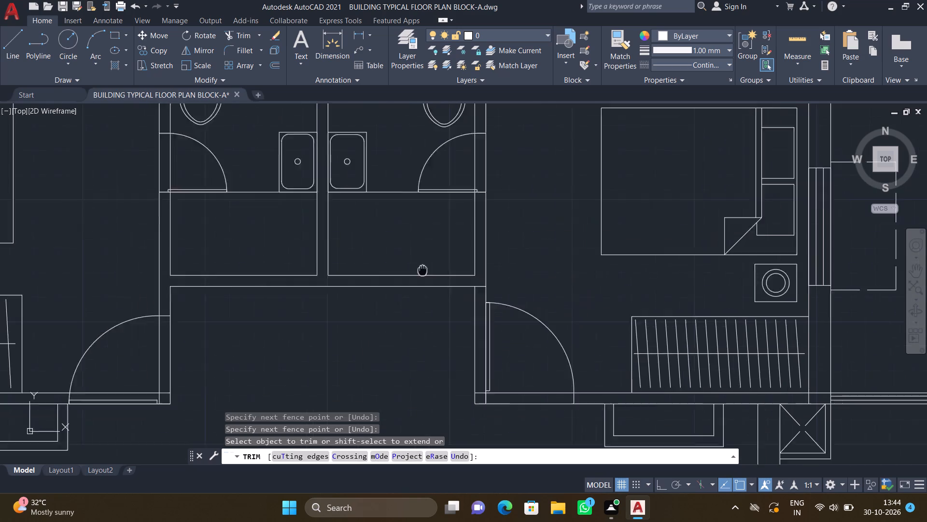
middle_click_drag(427, 261, 427, 259)
scroll(376, 295, "down", 3)
middle_click_drag(351, 327, 535, 219)
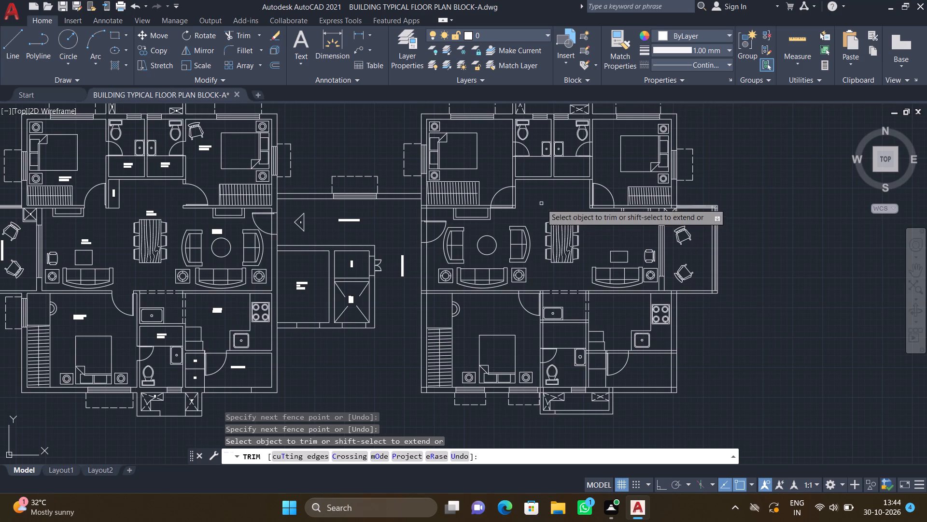
middle_click_drag(536, 198, 484, 223)
scroll(469, 230, "up", 2)
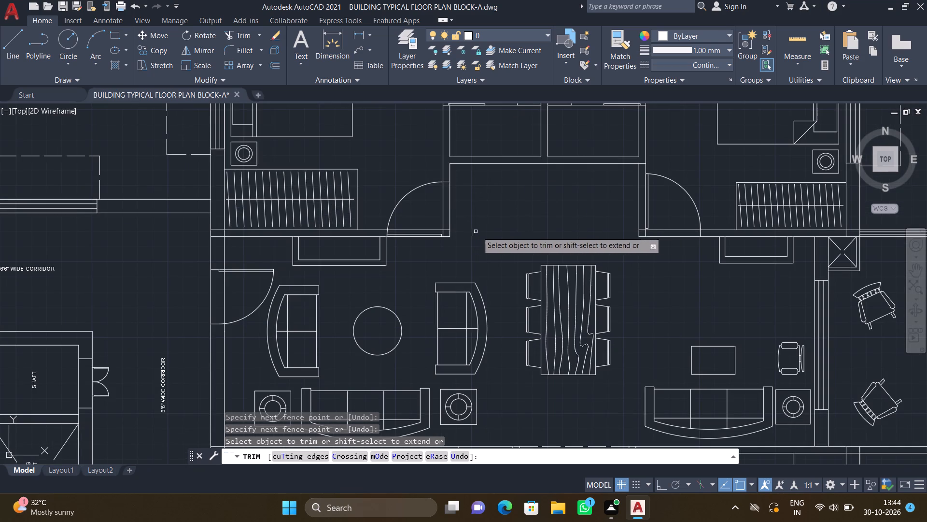
scroll(436, 245, "up", 1)
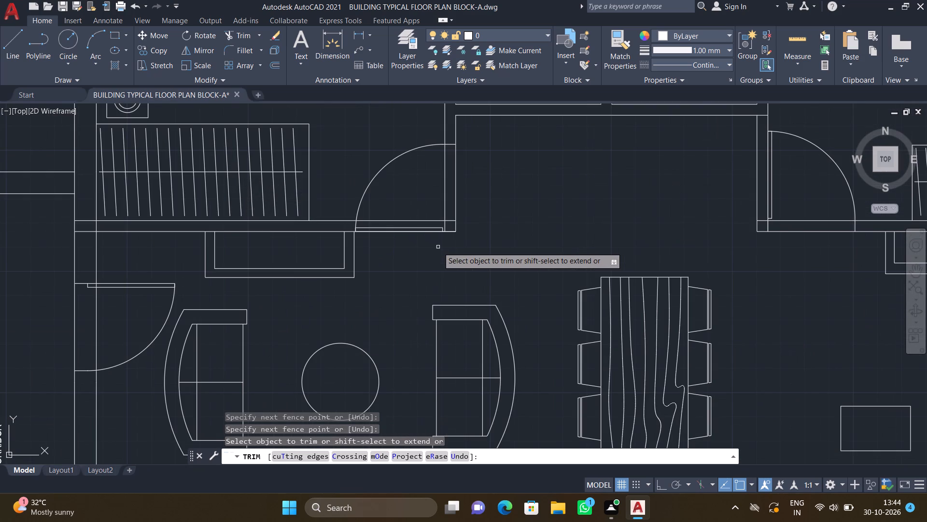
key("Return")
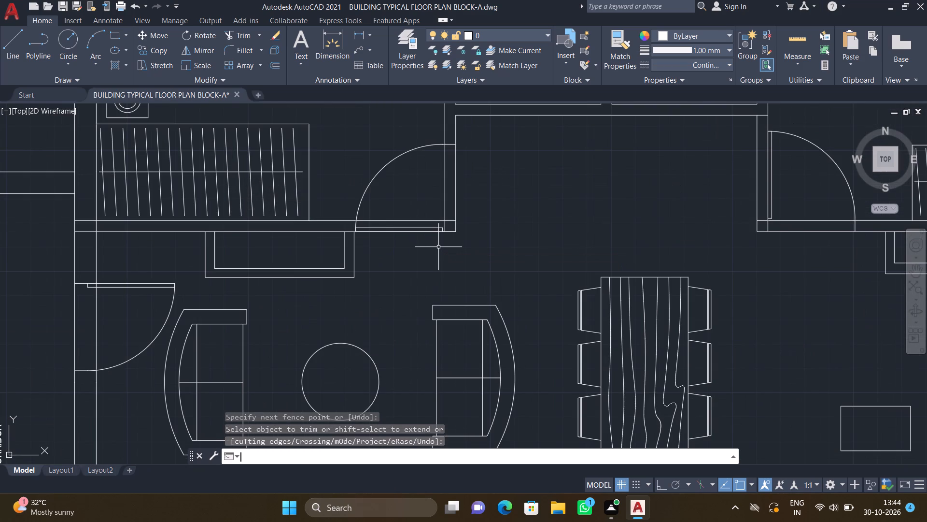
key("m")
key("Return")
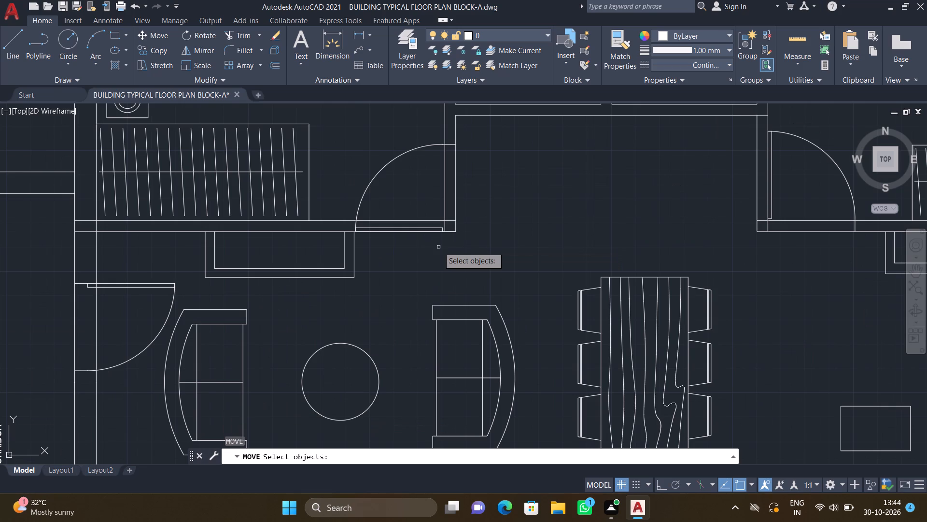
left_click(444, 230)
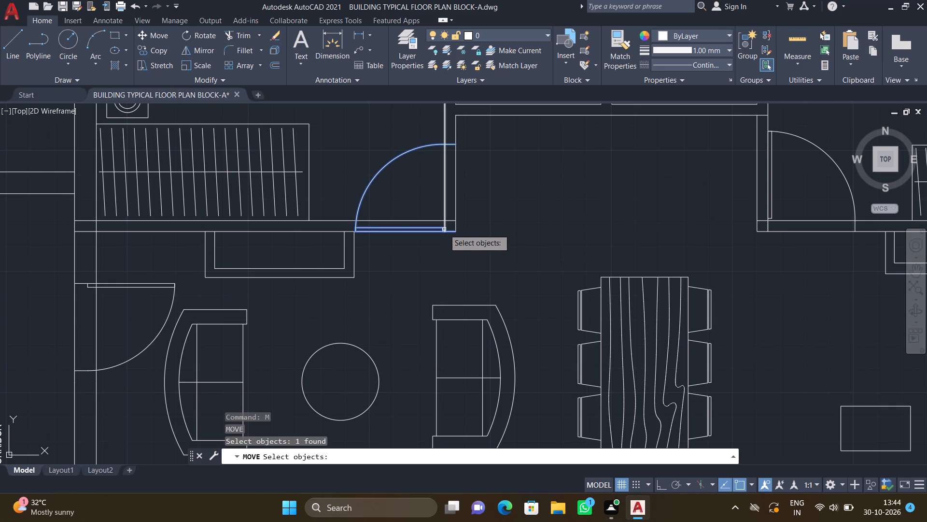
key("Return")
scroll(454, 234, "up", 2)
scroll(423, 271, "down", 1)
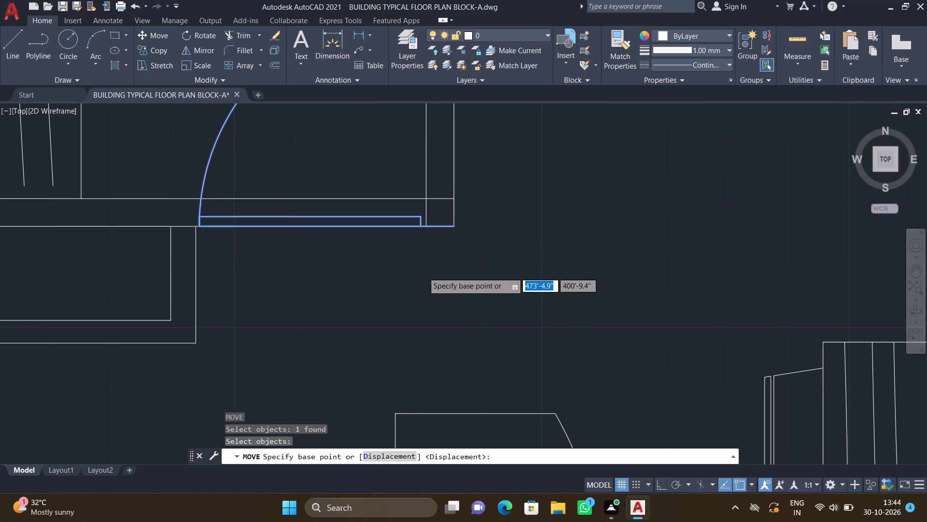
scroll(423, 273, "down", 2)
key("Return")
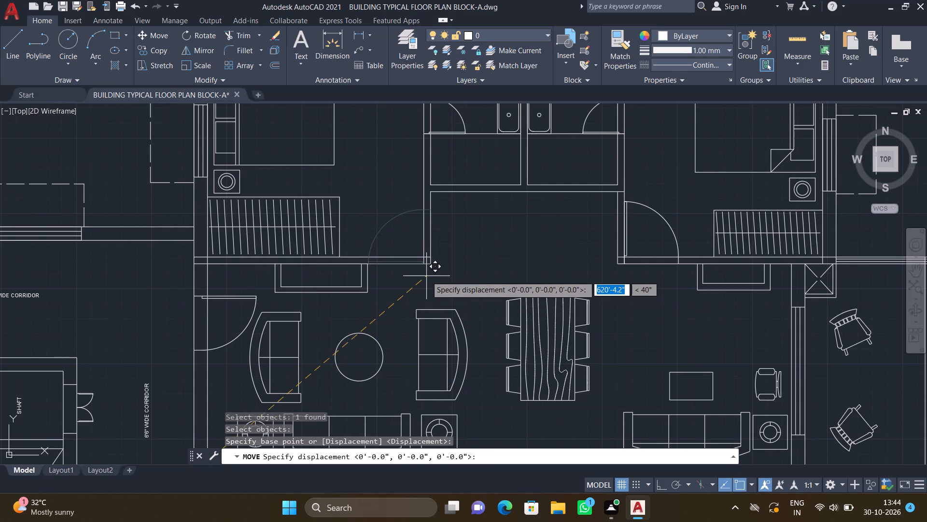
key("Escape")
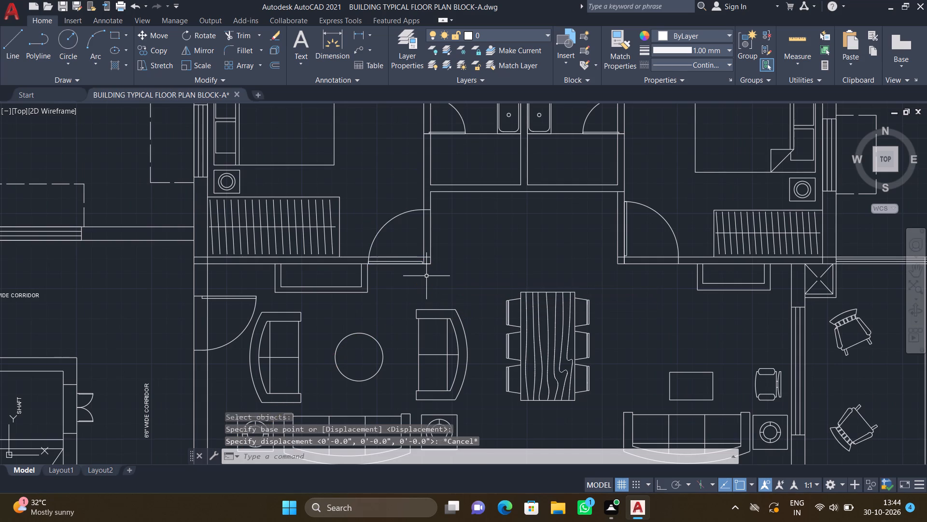
Move the second flat's northwest bedroom door 4.5" north, from the wall end's south corner onto the wall's north line.
scroll(427, 276, "up", 2)
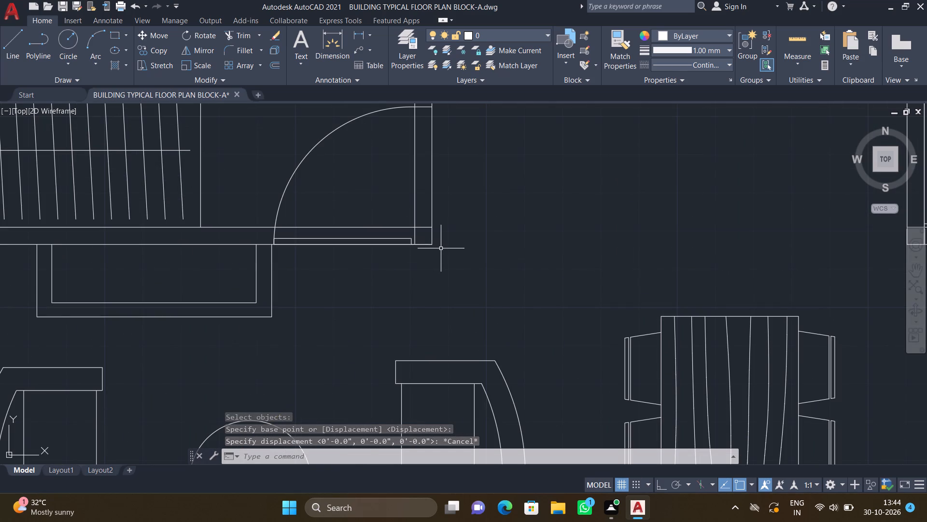
key("m")
key("Return")
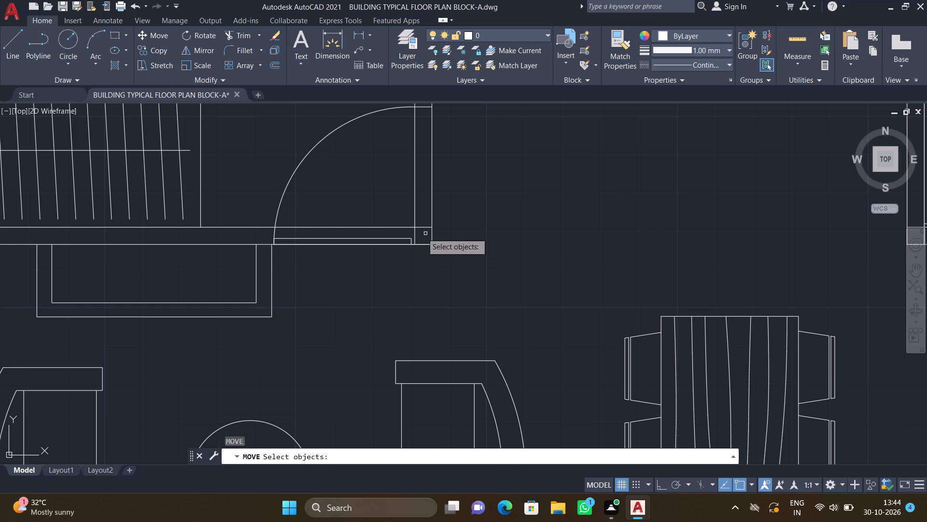
left_click(367, 116)
key("Return")
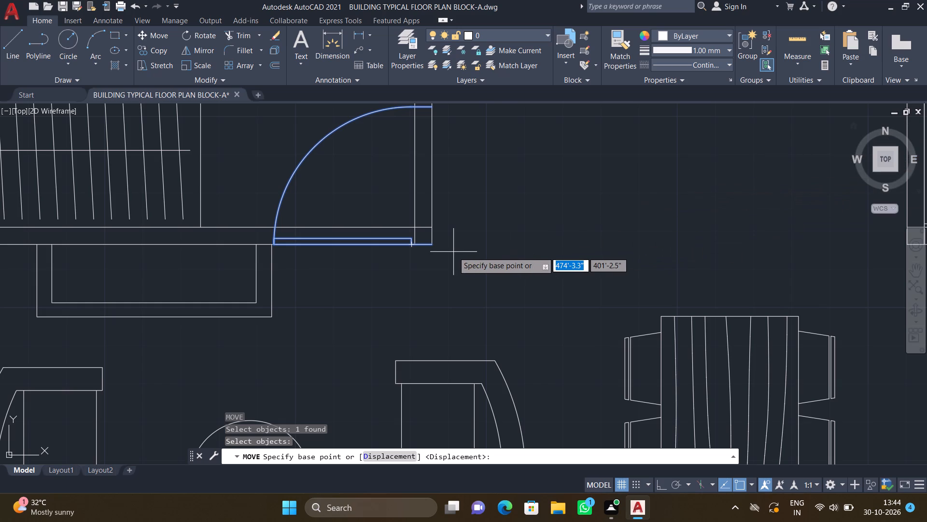
scroll(429, 247, "up", 2)
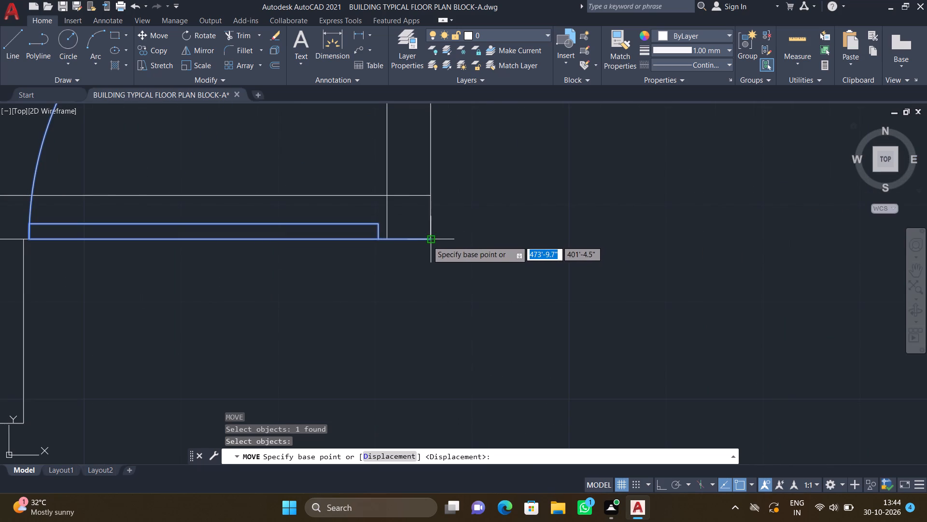
left_click(427, 241)
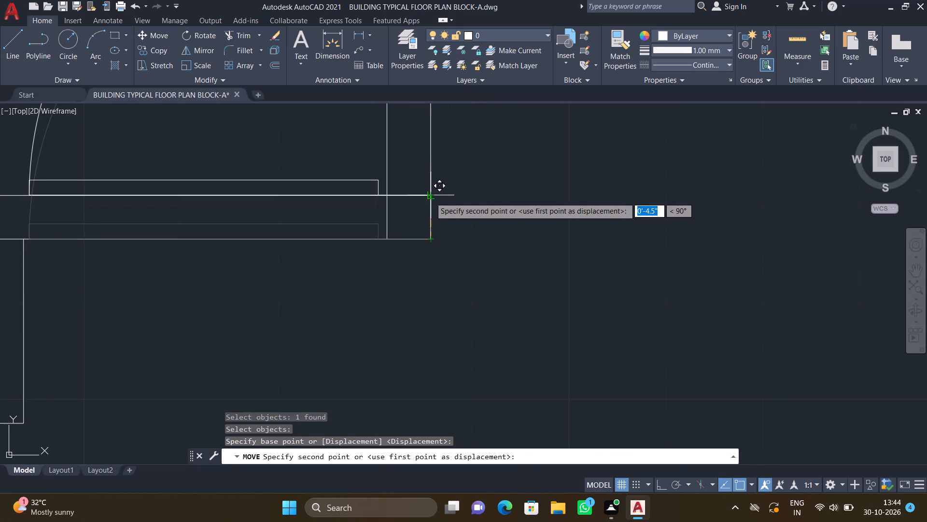
left_click(433, 197)
Trim the wall lines crossing the northwest bedroom's door opening and the leftover line inside the adjoining wall end.
scroll(420, 212, "down", 4)
middle_click_drag(418, 221, 491, 239)
scroll(532, 202, "down", 2)
key("t")
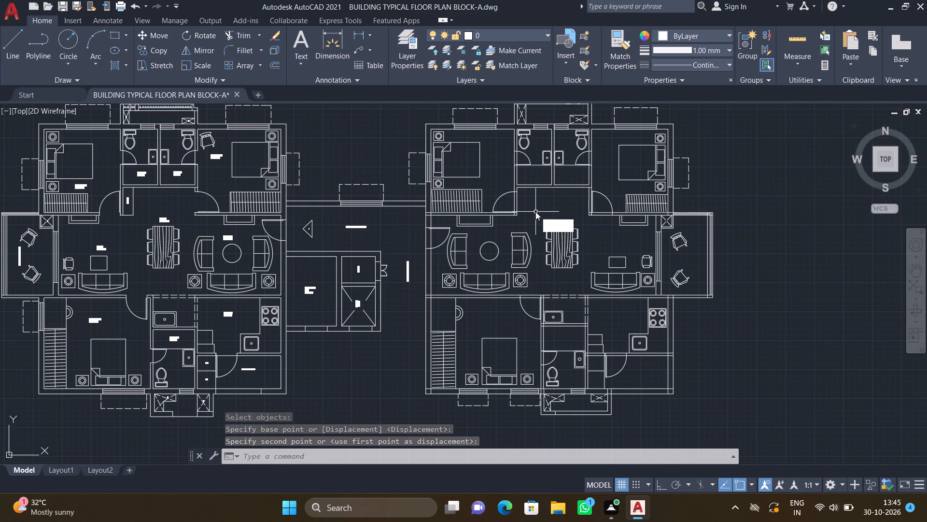
key("r")
key("Return")
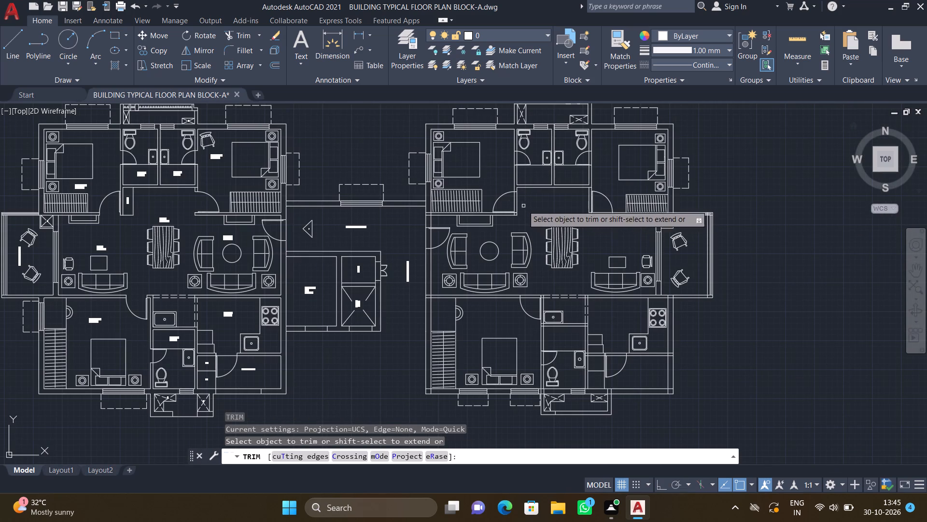
scroll(522, 204, "up", 3)
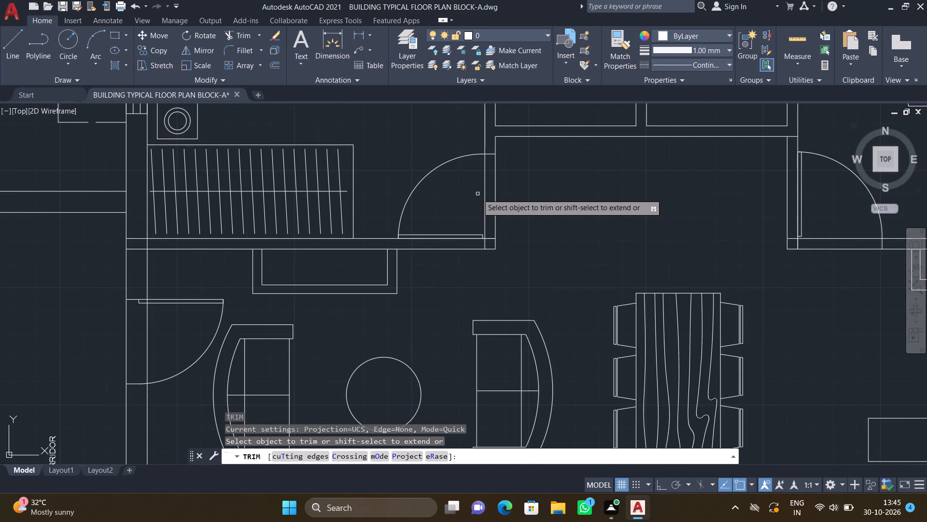
scroll(477, 193, "up", 1)
left_click_drag(479, 191, 528, 205)
scroll(526, 206, "down", 2)
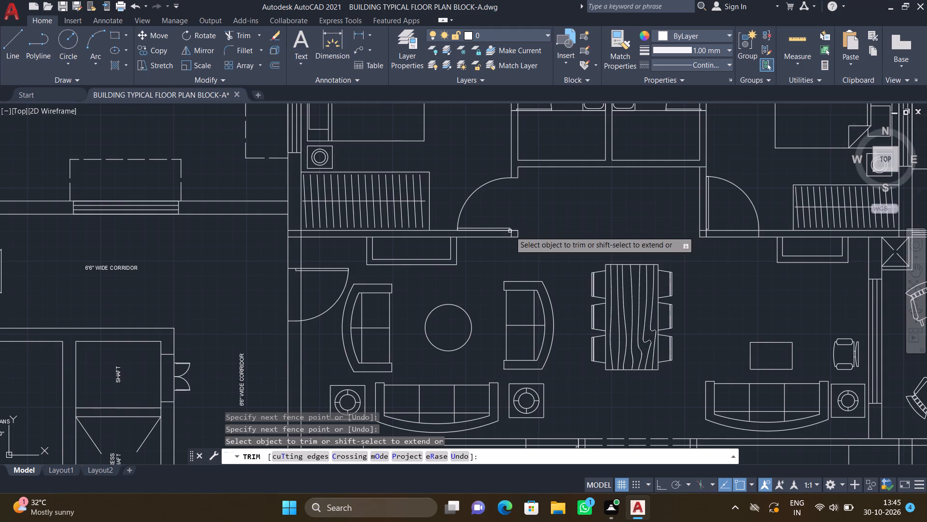
scroll(509, 234, "up", 3)
left_click(510, 233)
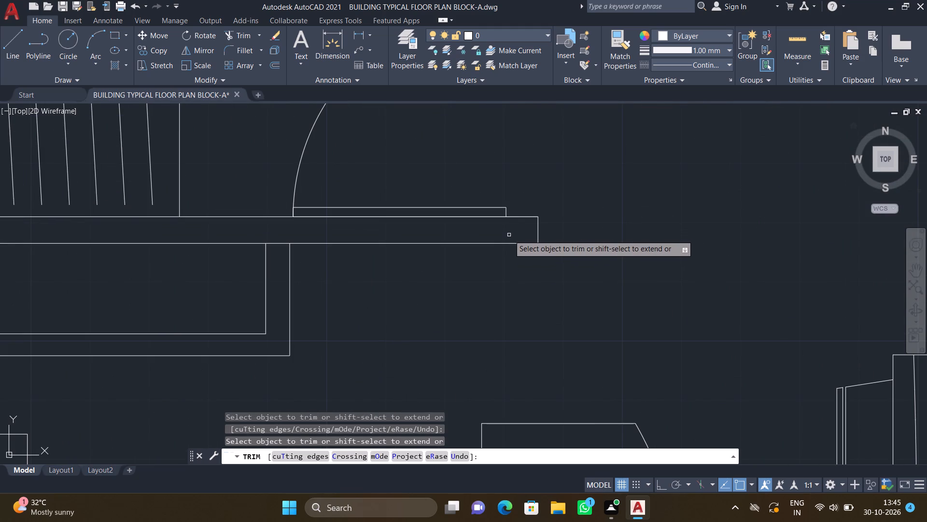
Trim the south wall lines crossing the northeast bedroom's door opening and the leftover line across the short wall end.
scroll(488, 255, "down", 3)
middle_click_drag(531, 292, 401, 285)
middle_click_drag(540, 264, 414, 255)
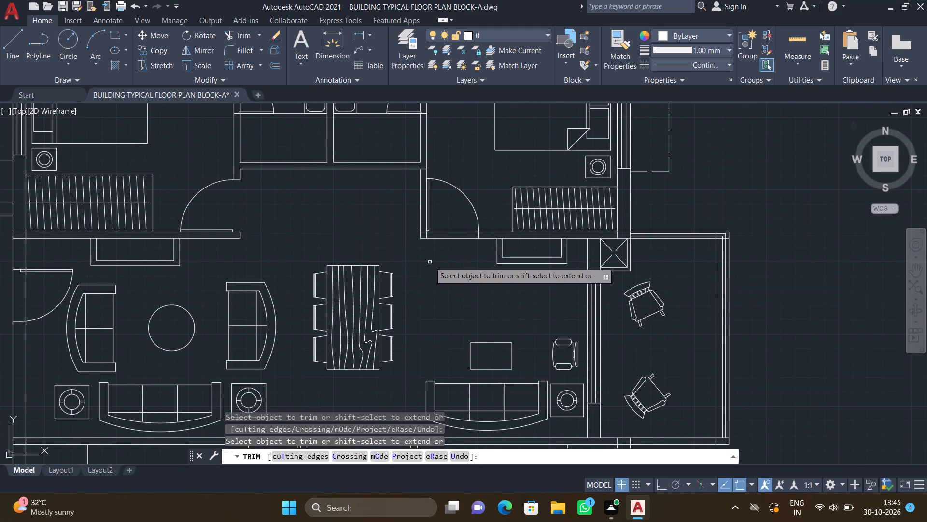
scroll(445, 250, "up", 2)
left_click_drag(445, 182, 445, 187)
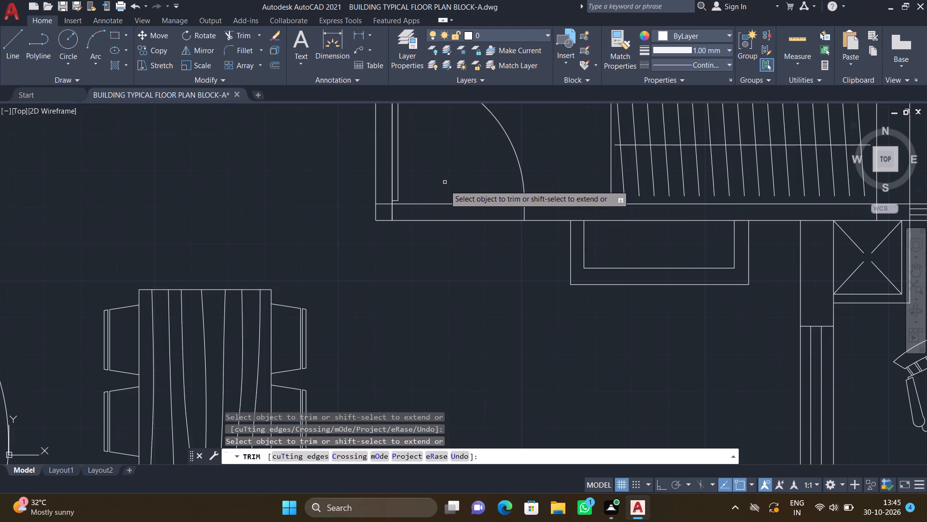
left_click_drag(445, 187, 438, 245)
scroll(392, 211, "up", 2)
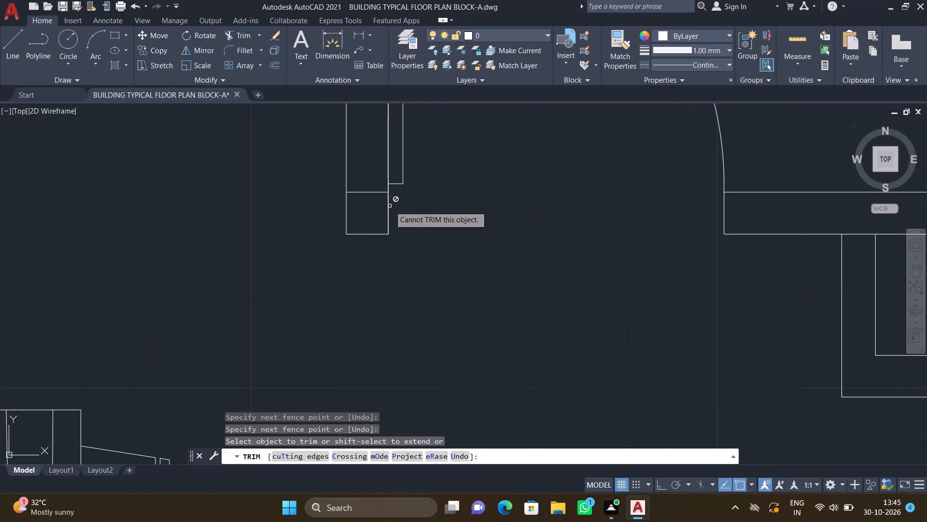
left_click(365, 193)
Trim the overlapping inner lines where the second flat's living room north wall meets its west wall along the corridor.
scroll(397, 244, "down", 3)
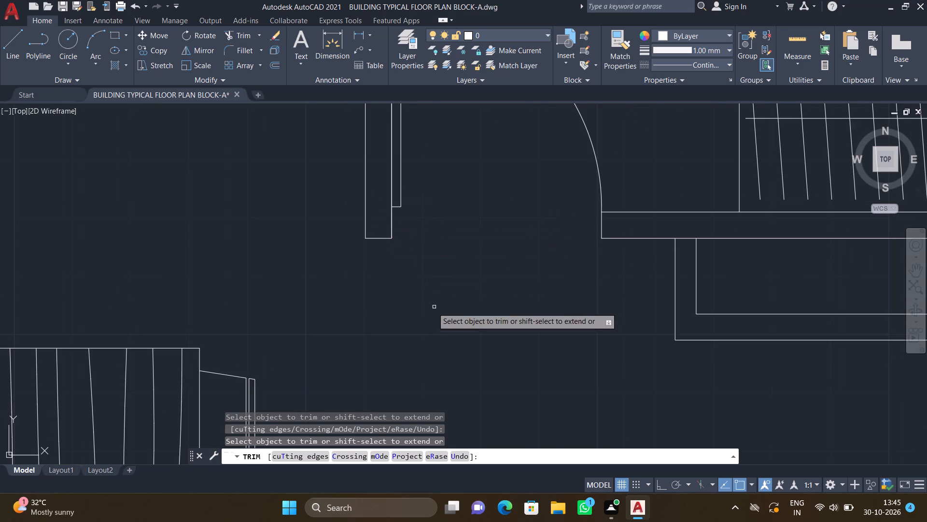
middle_click_drag(426, 301, 429, 296)
scroll(429, 296, "down", 5)
middle_click_drag(420, 311, 448, 273)
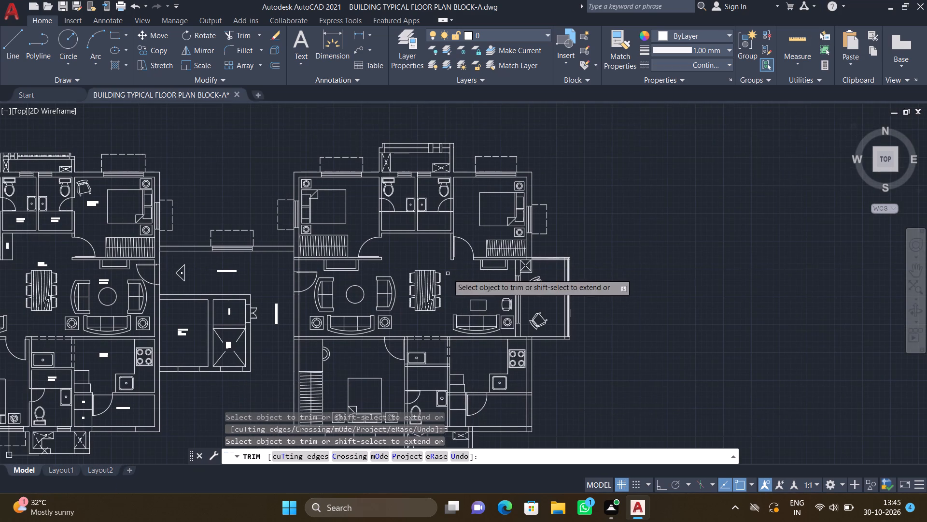
middle_click_drag(334, 267, 498, 241)
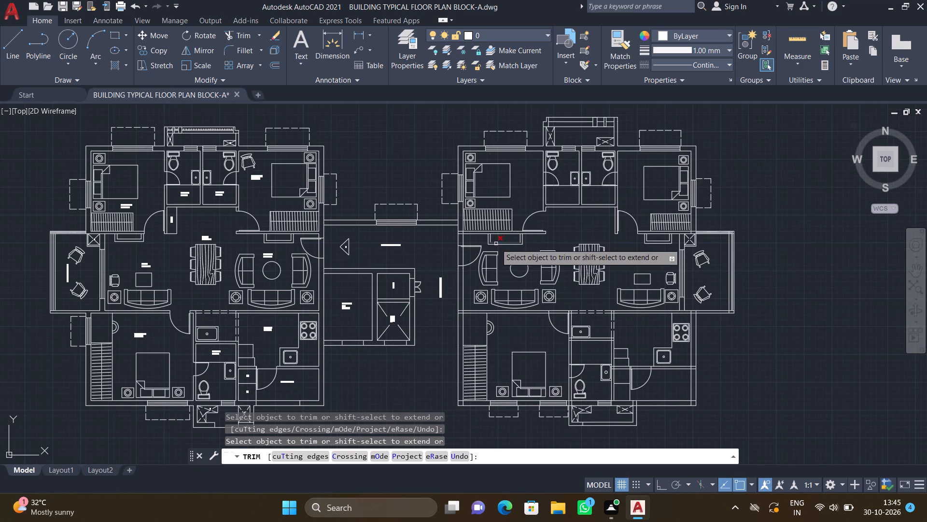
scroll(463, 235, "up", 5)
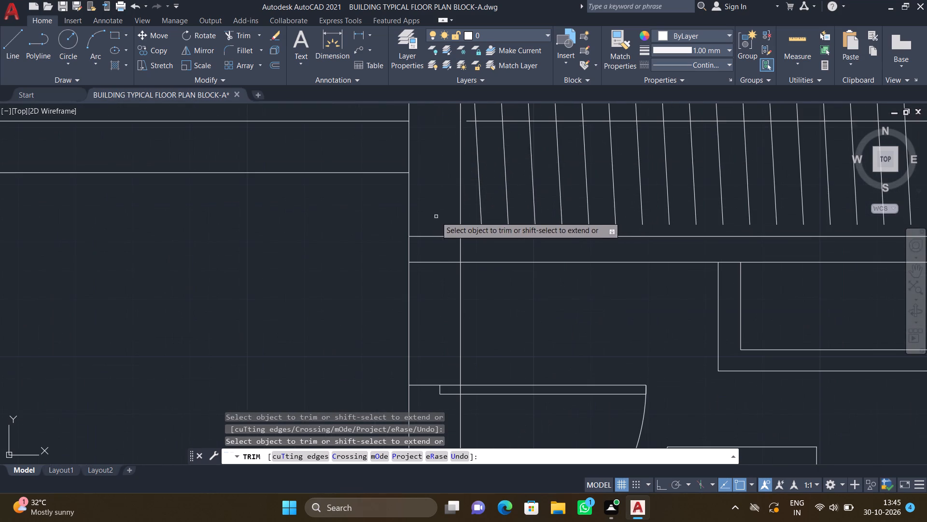
left_click_drag(436, 218, 439, 265)
left_click_drag(437, 251, 474, 254)
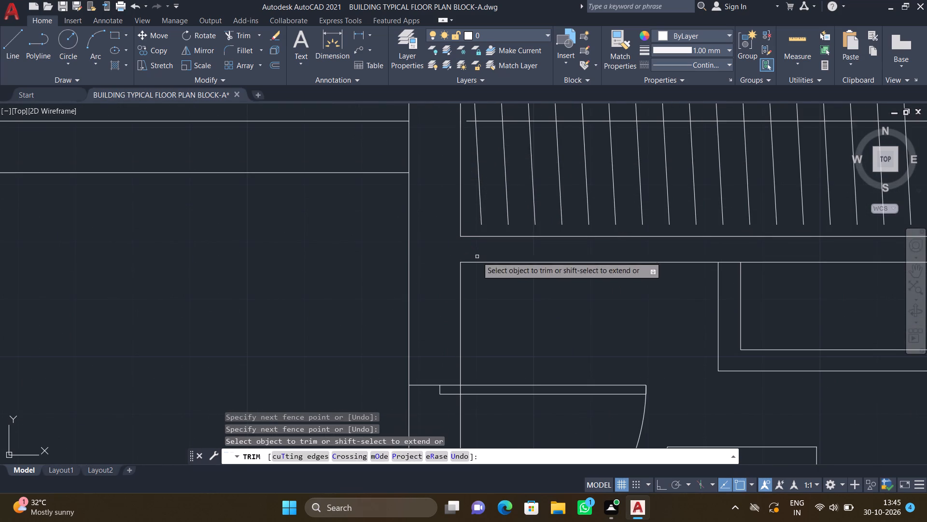
Trim the overlapping inner lines where the living room's south wall meets the flat's west corridor wall.
scroll(483, 266, "down", 3)
middle_click_drag(504, 303, 363, 232)
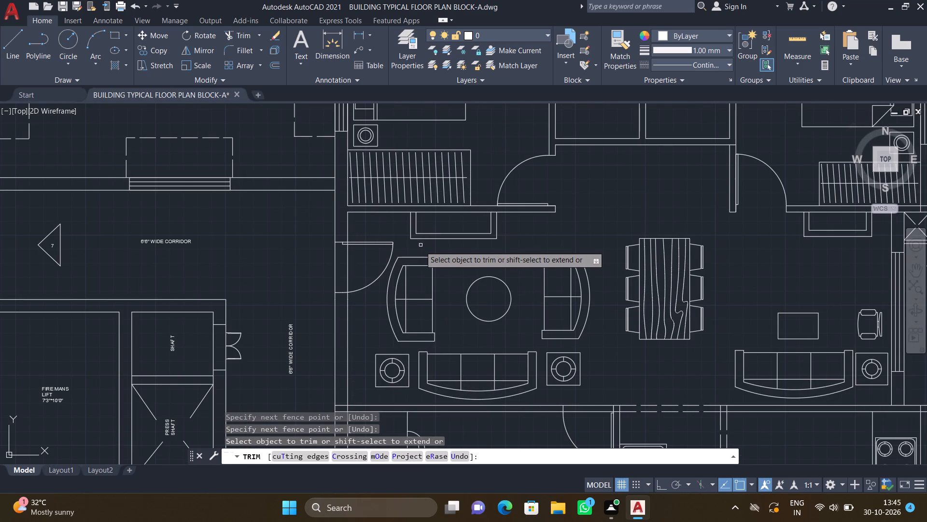
middle_click_drag(352, 317, 381, 241)
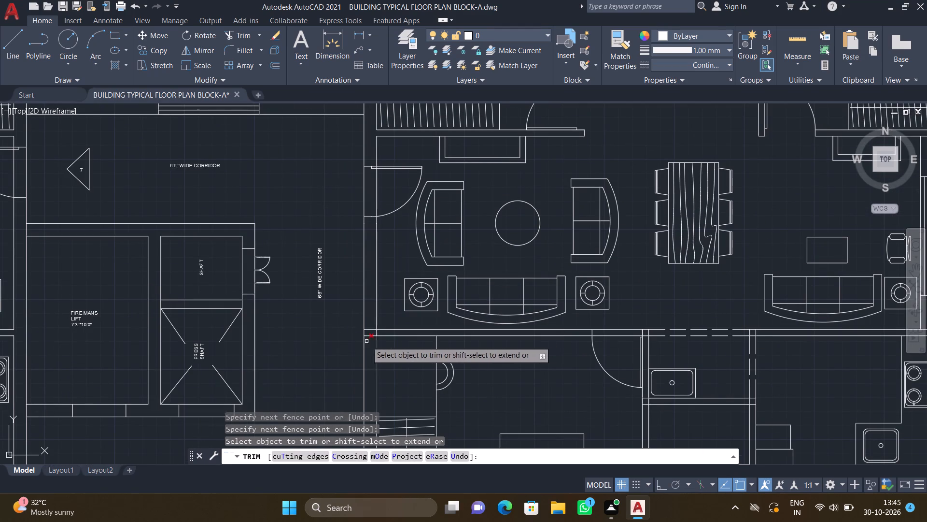
scroll(395, 350, "up", 2)
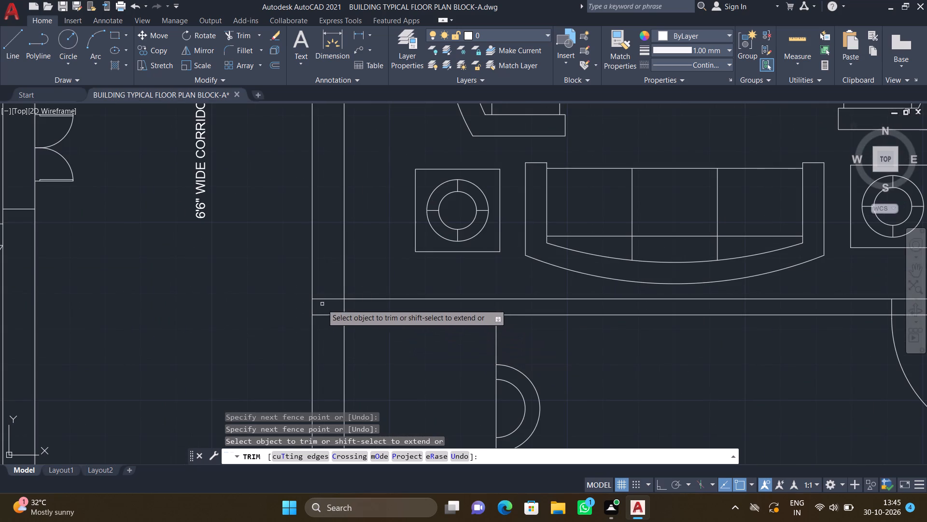
scroll(321, 297, "up", 2)
left_click_drag(330, 291, 346, 360)
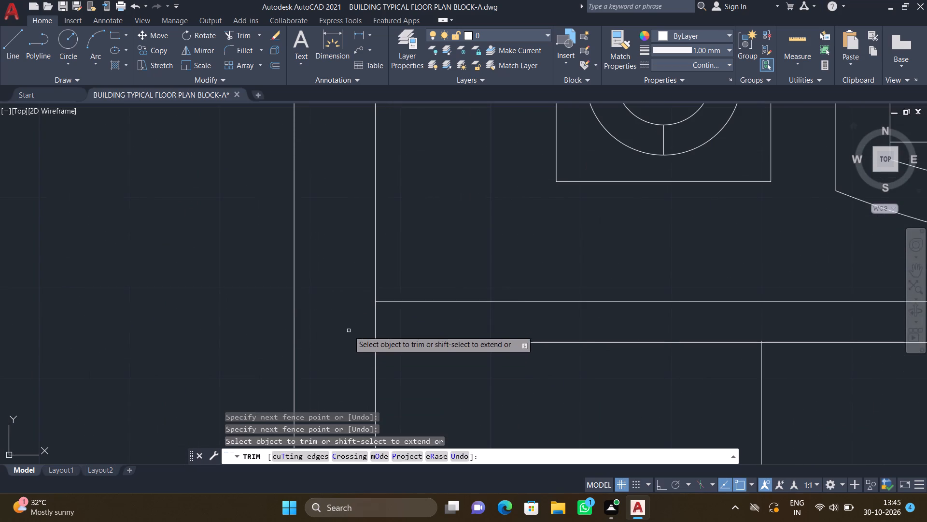
left_click_drag(355, 325, 413, 324)
Trim the wall lines crossing the southwest bedroom's door opening and the leftover line inside the adjoining wall corner by the washbasin.
scroll(419, 324, "down", 3)
middle_click_drag(457, 349, 363, 282)
scroll(369, 288, "down", 3)
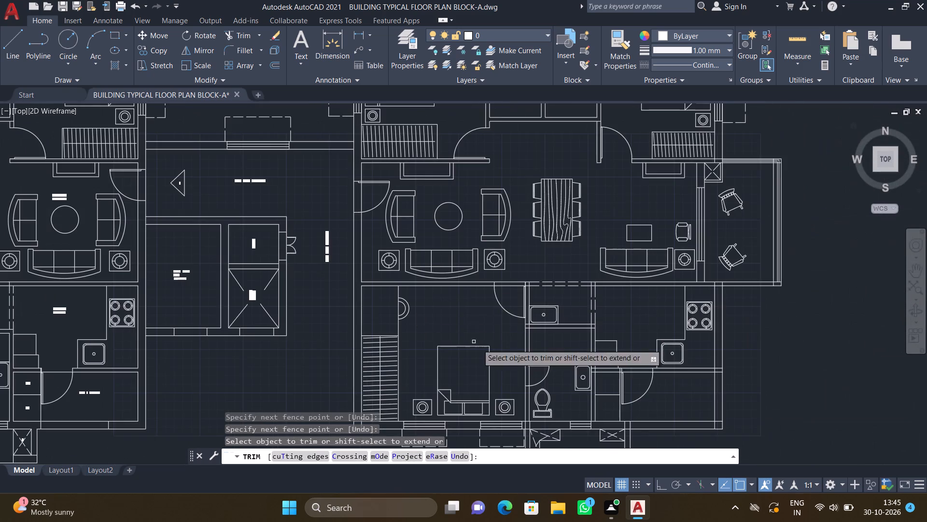
middle_click_drag(483, 350, 377, 308)
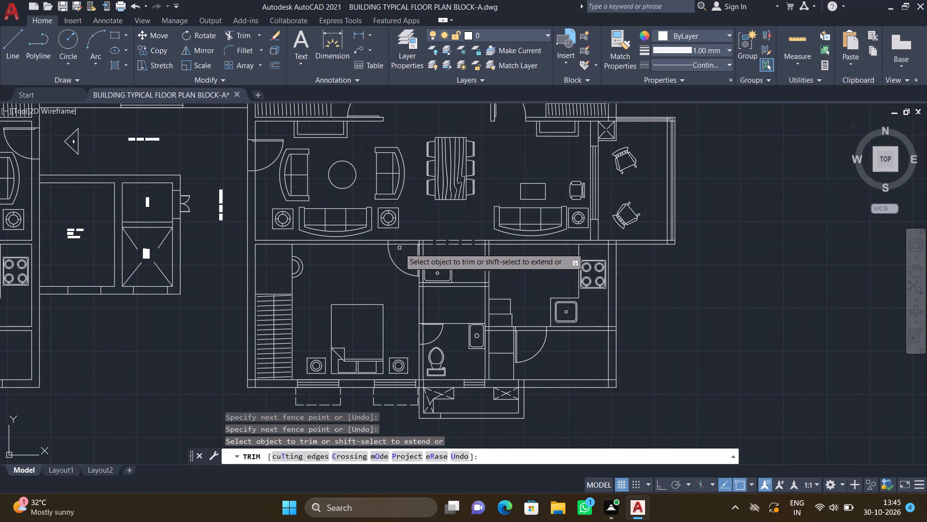
scroll(399, 248, "up", 3)
left_click_drag(398, 202, 401, 259)
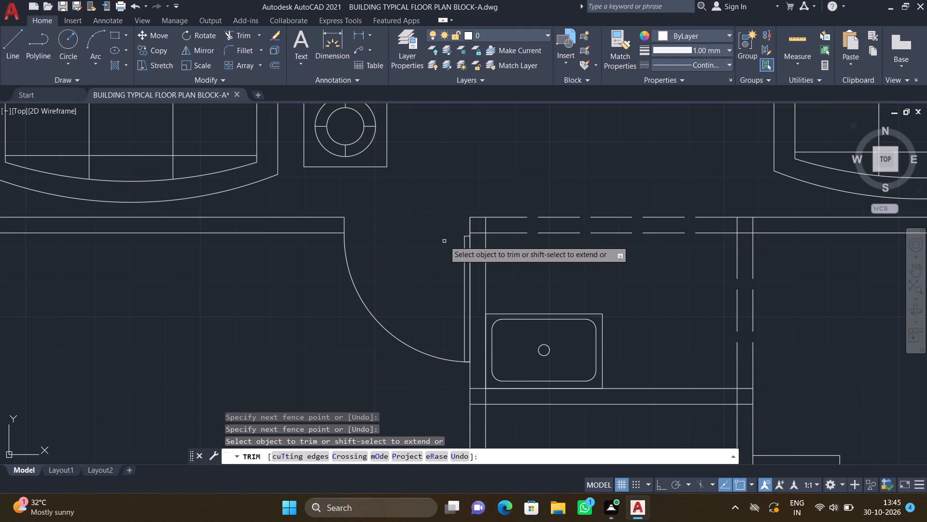
middle_click_drag(488, 232, 450, 229)
scroll(446, 229, "up", 1)
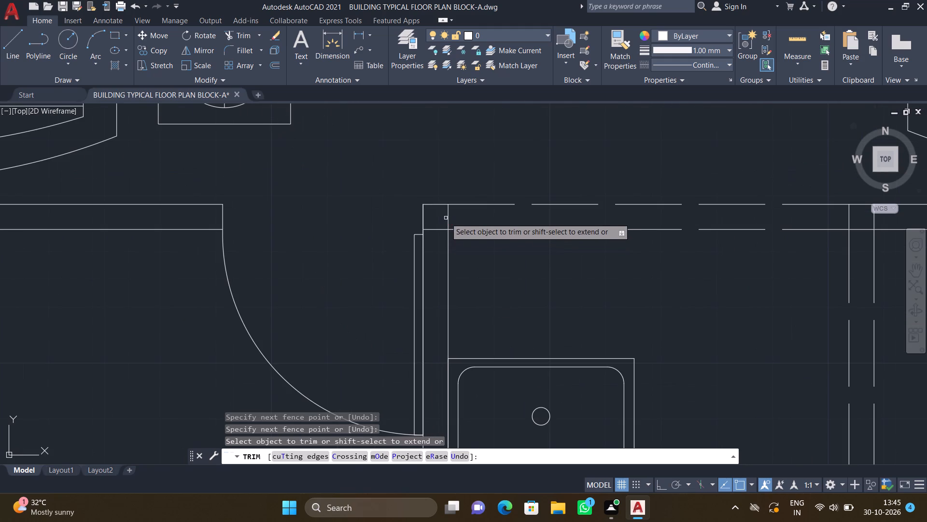
left_click_drag(438, 222, 439, 238)
Trim the overlapping inner lines where the wall south of the washbasin meets the southwest bedroom's east wall.
middle_click_drag(438, 282, 407, 218)
scroll(407, 218, "down", 3)
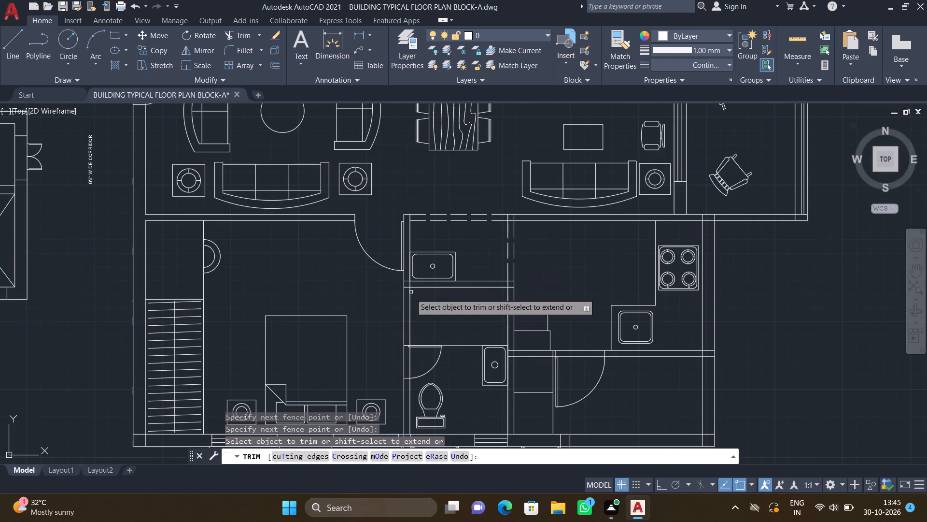
scroll(417, 300, "up", 3)
scroll(361, 225, "up", 3)
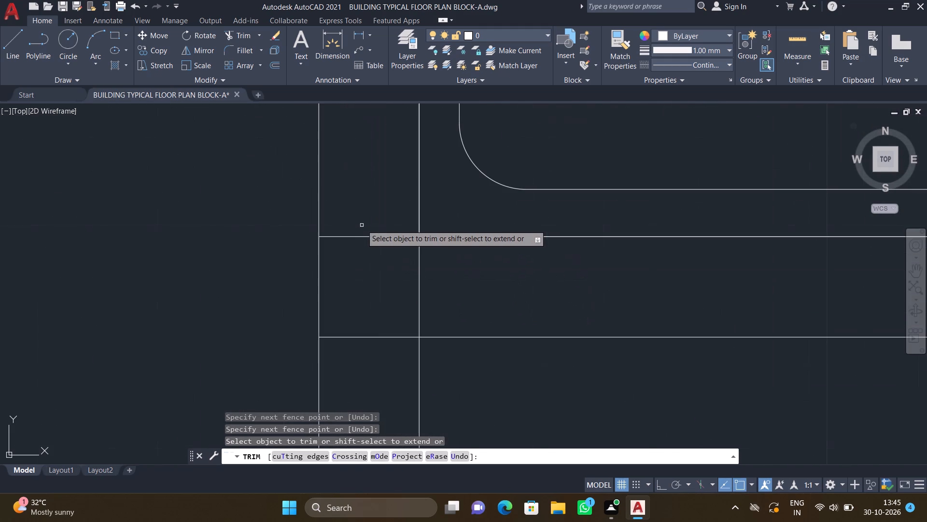
left_click_drag(365, 215, 377, 351)
left_click_drag(390, 302, 434, 295)
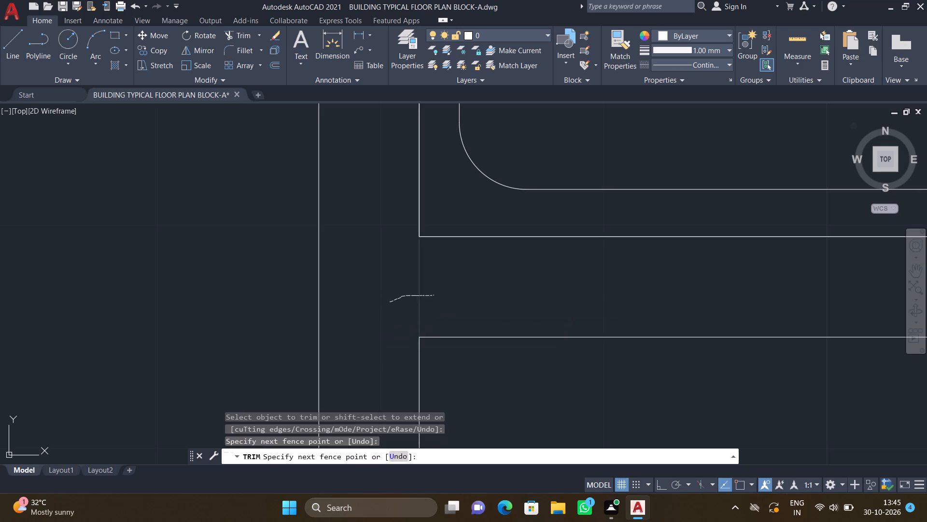
Trim the overlapping inner lines where the wall south of the washbasin meets the kitchen's west wall.
scroll(455, 292, "down", 3)
middle_click_drag(586, 330, 315, 257)
scroll(319, 260, "down", 3)
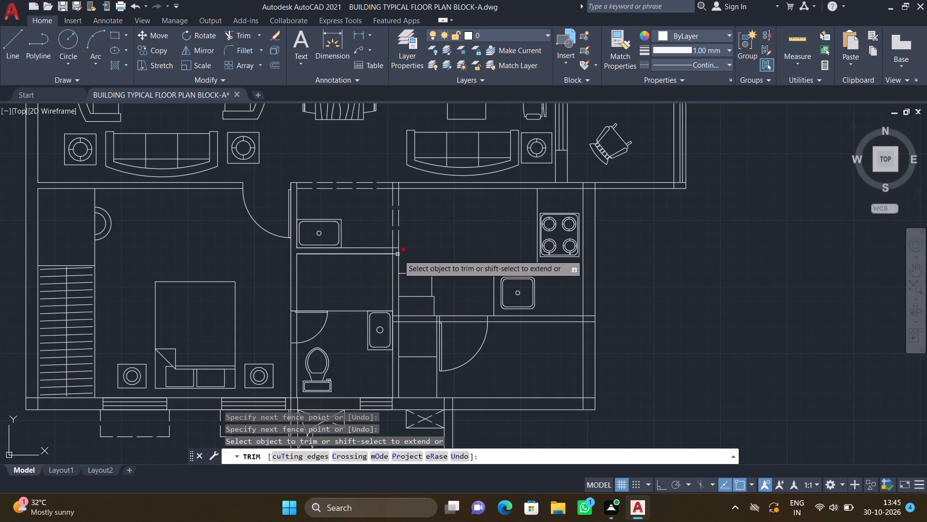
scroll(399, 254, "up", 5)
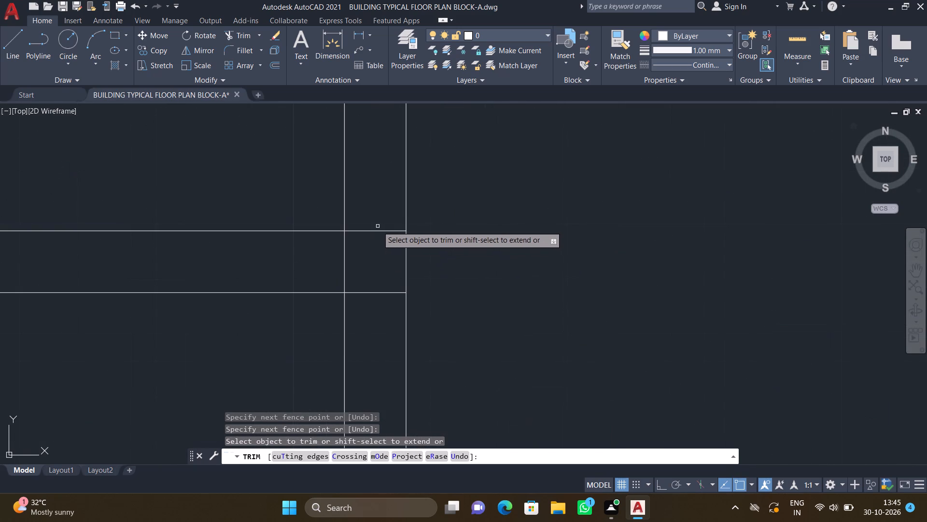
left_click_drag(376, 217, 362, 312)
left_click_drag(357, 257, 337, 257)
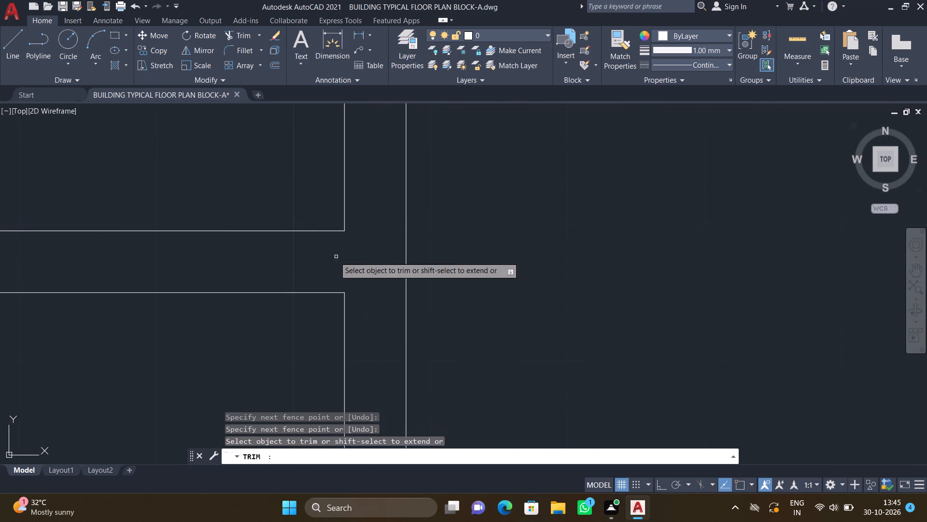
Trim the overlapping inner lines where the kitchen's south wall meets the wall beside the toilet.
scroll(332, 259, "down", 4)
middle_click_drag(176, 265, 281, 236)
scroll(281, 237, "down", 1)
middle_click_drag(305, 290, 319, 243)
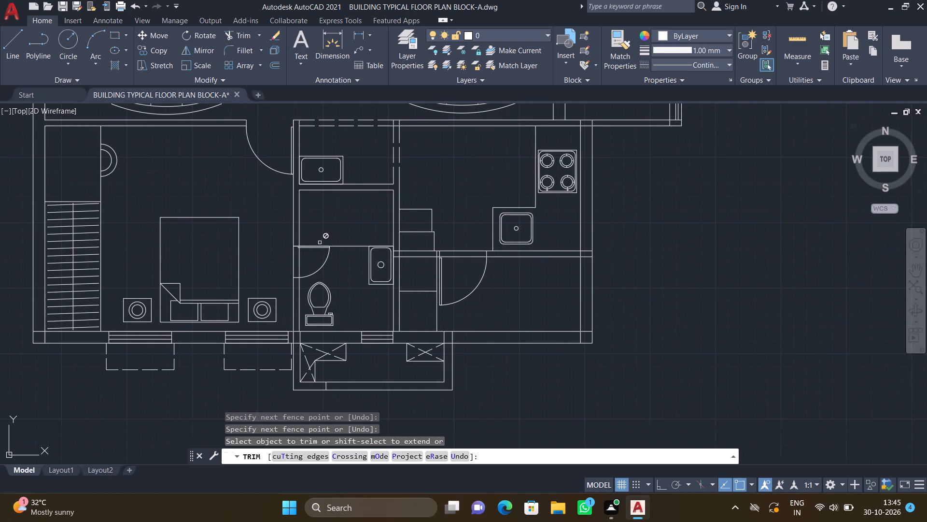
scroll(390, 260, "up", 3)
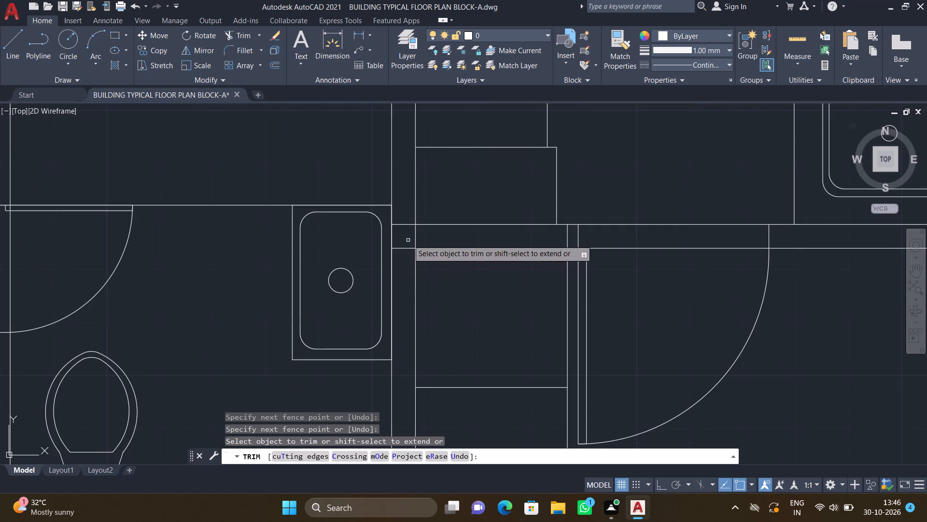
scroll(408, 236, "up", 3)
left_click_drag(387, 174, 391, 314)
left_click_drag(393, 257, 398, 255)
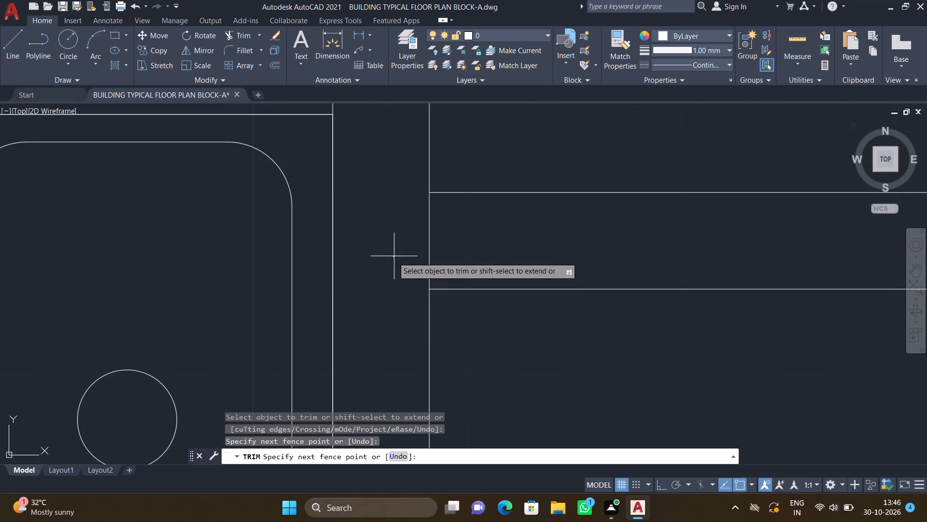
left_click_drag(398, 255, 484, 248)
Trim the kitchen south wall's north line across the utility room's door opening.
scroll(484, 247, "down", 4)
middle_click_drag(523, 314, 487, 280)
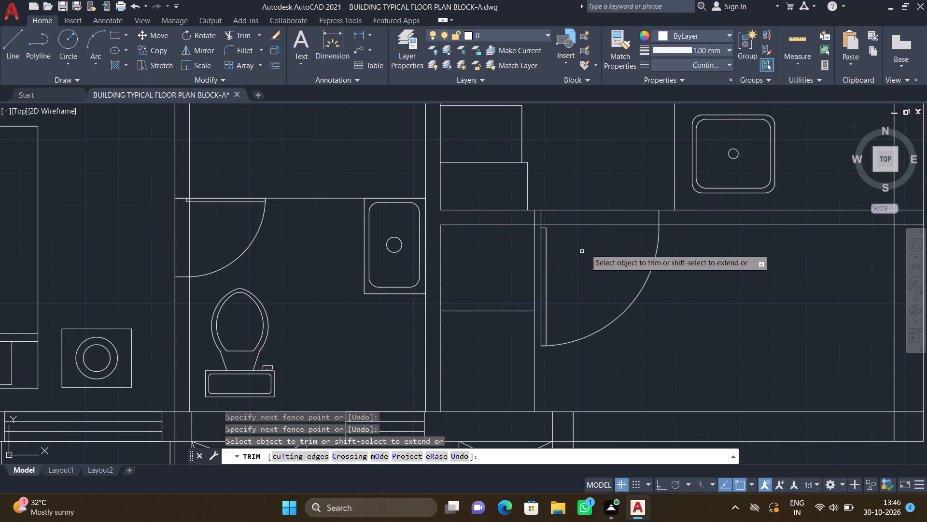
scroll(600, 209, "up", 1)
left_click(600, 210)
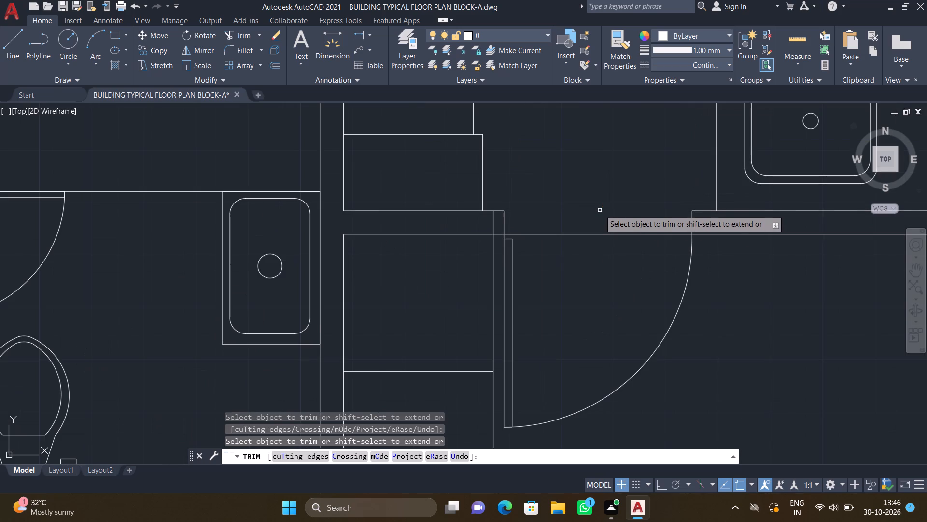
Trim the overlapping inner lines where the kitchen's south wall meets the flat's east exterior wall.
scroll(578, 261, "down", 3)
middle_click_drag(703, 282, 662, 278)
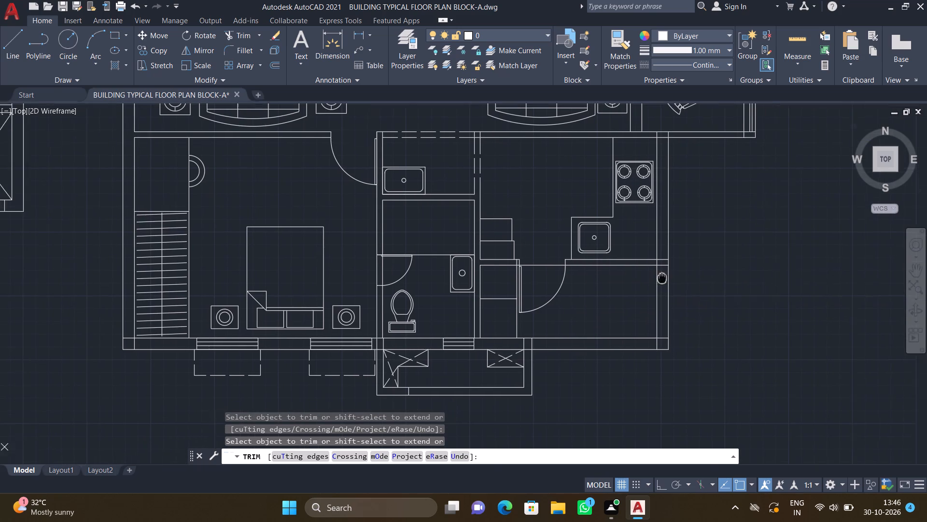
middle_click_drag(662, 278, 660, 278)
scroll(661, 261, "up", 5)
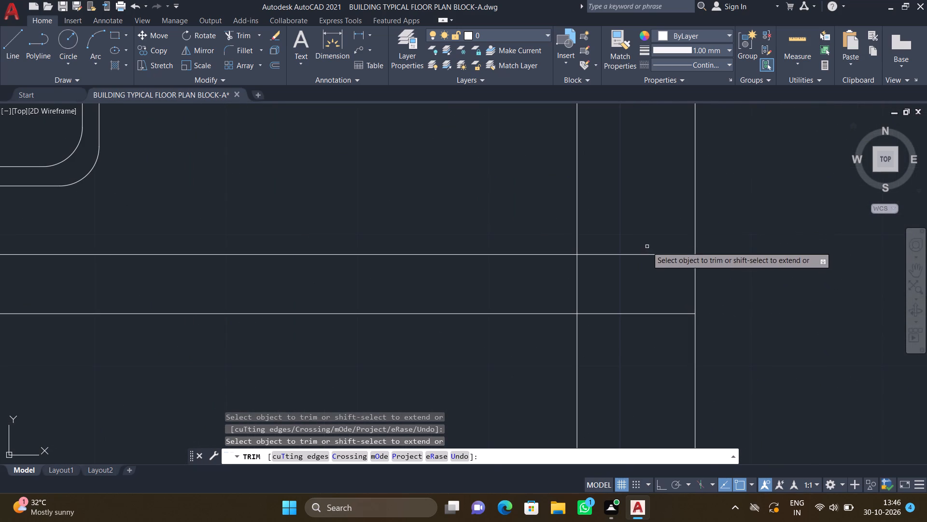
left_click_drag(634, 239, 649, 317)
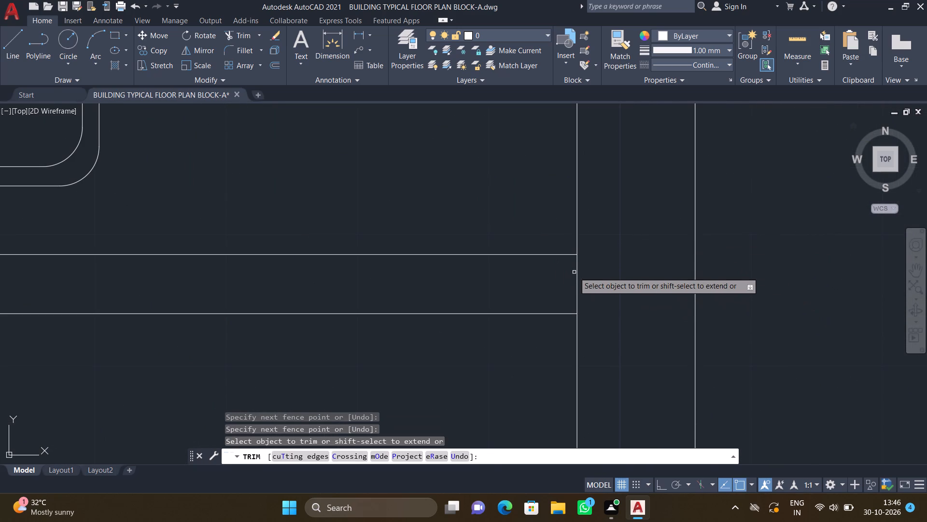
left_click(576, 272)
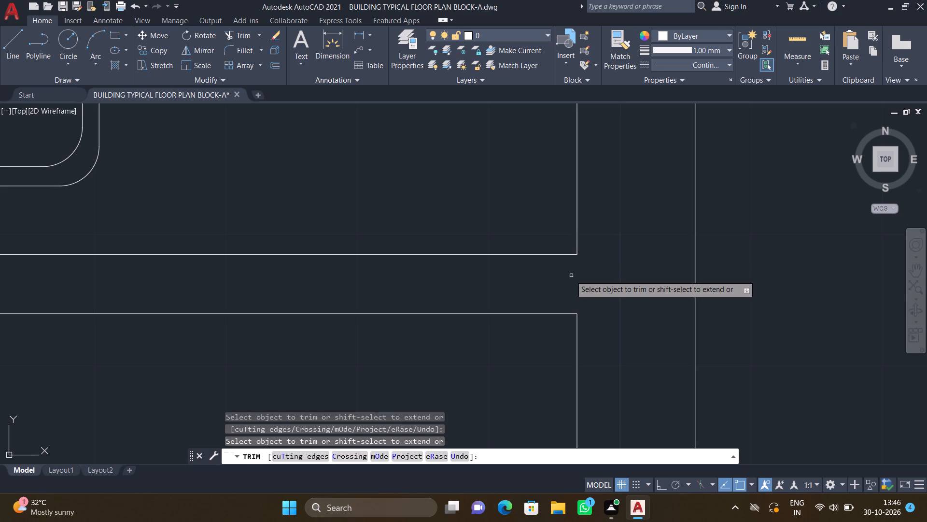
Trim the overlapping inner wall lines at the flat's southeast exterior corner.
scroll(568, 282, "down", 4)
middle_click_drag(495, 324, 522, 229)
scroll(585, 319, "up", 3)
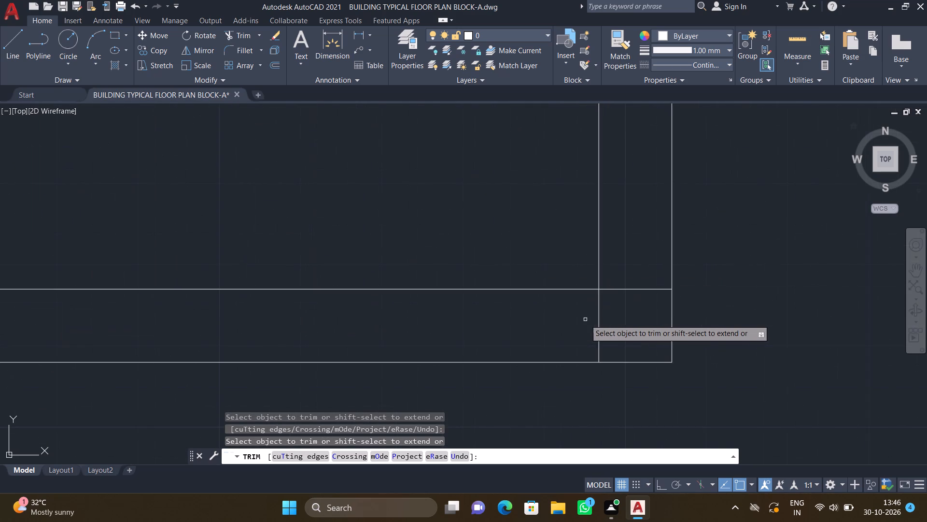
scroll(590, 318, "up", 1)
left_click_drag(589, 318, 648, 320)
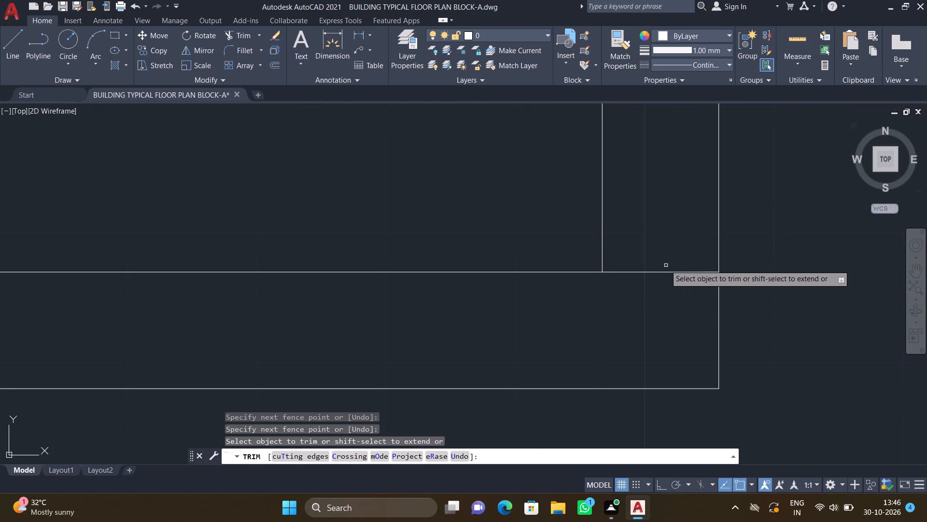
left_click_drag(660, 256, 662, 287)
Trim the overlapping lines where the projecting south duct's east wall meets the flat's south exterior wall.
scroll(622, 326, "down", 3)
middle_click_drag(418, 353, 502, 201)
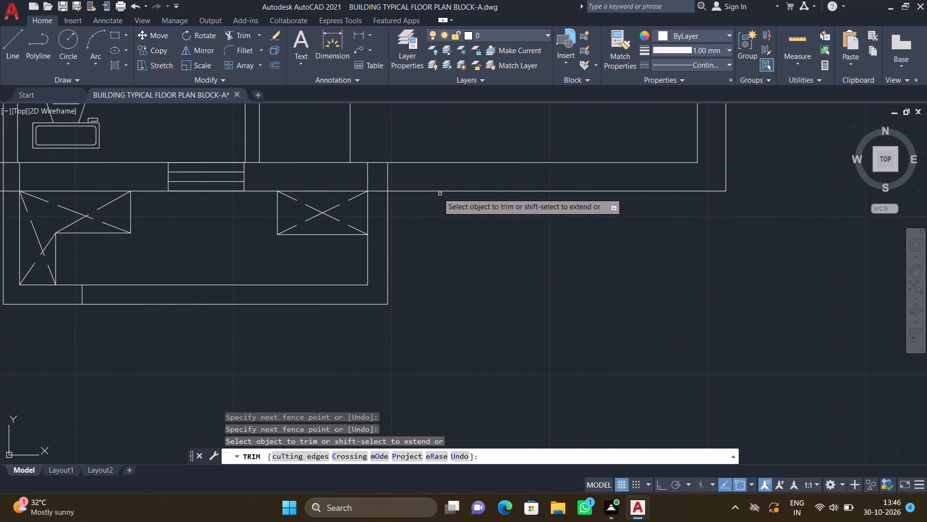
scroll(371, 177, "up", 2)
left_click_drag(333, 174, 445, 187)
left_click_drag(384, 193, 387, 233)
Trim the overlapping lines where the bedroom-toilet wall and the duct's west wall meet the south exterior wall.
scroll(387, 234, "down", 4)
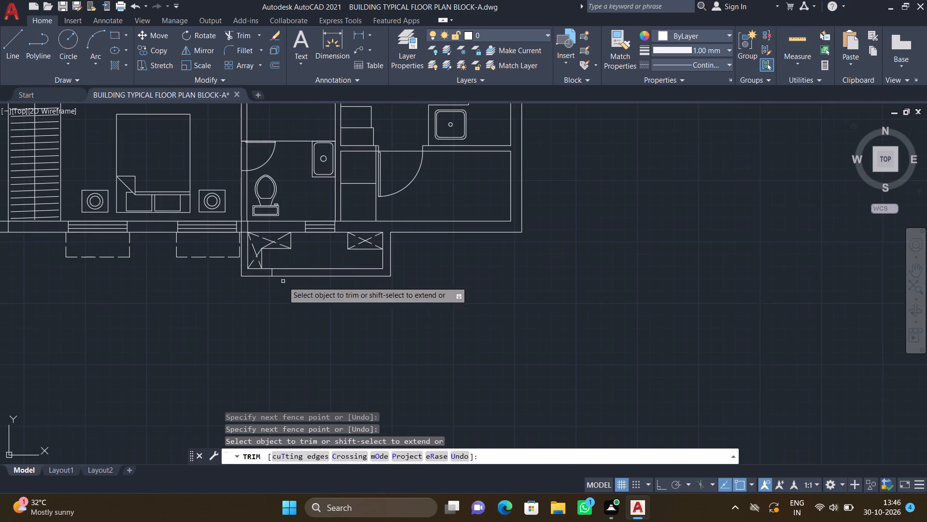
middle_click_drag(295, 282, 554, 309)
scroll(499, 248, "up", 6)
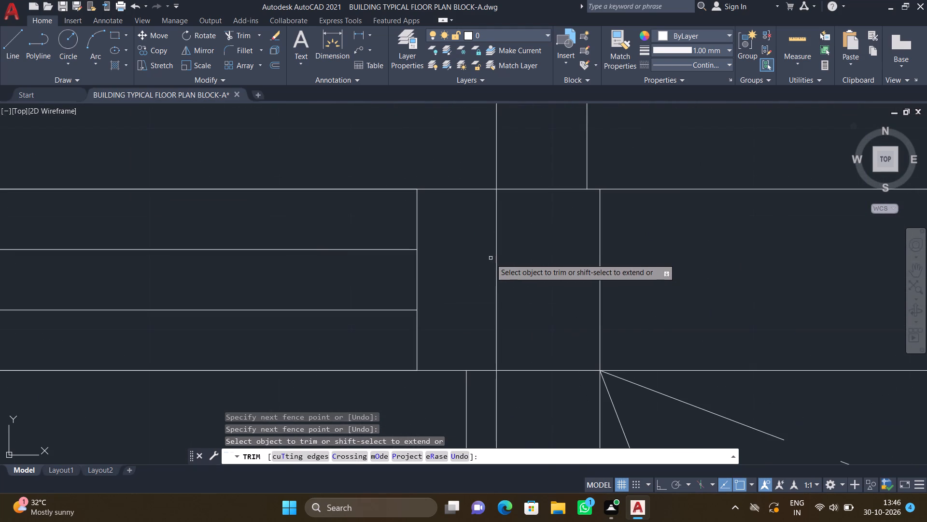
left_click_drag(487, 260, 627, 275)
left_click_drag(535, 154, 535, 169)
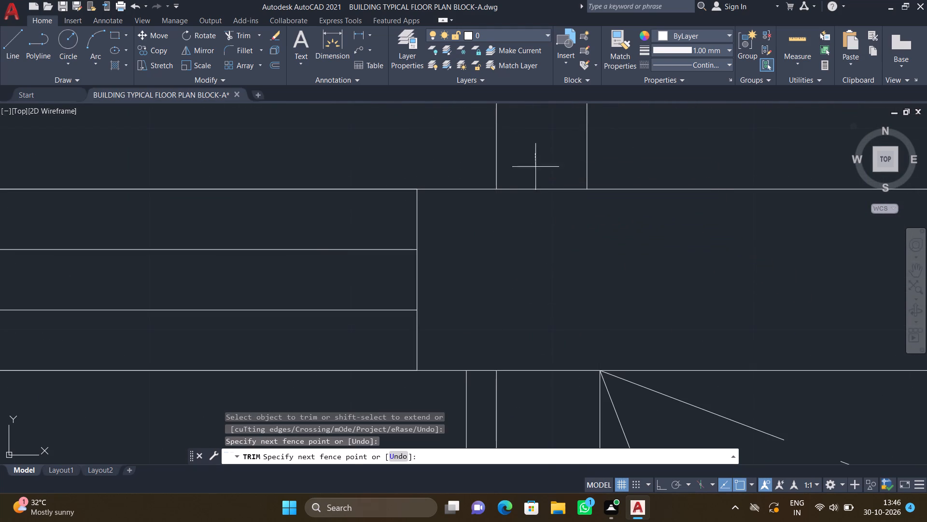
left_click_drag(535, 169, 549, 237)
left_click_drag(533, 336, 537, 374)
scroll(539, 367, "down", 3)
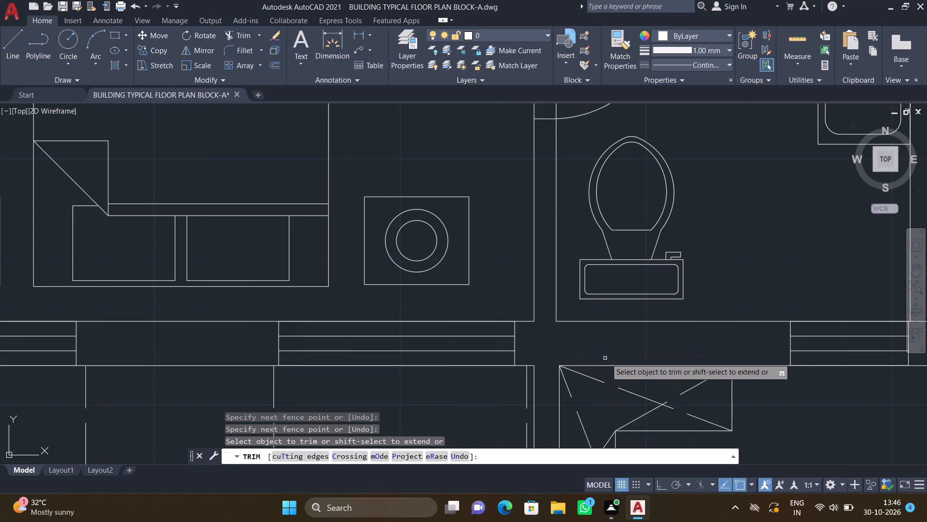
Trim the overlapping inner wall lines at the second flat's southwest exterior corner.
middle_click_drag(574, 349, 522, 319)
scroll(542, 306, "down", 2)
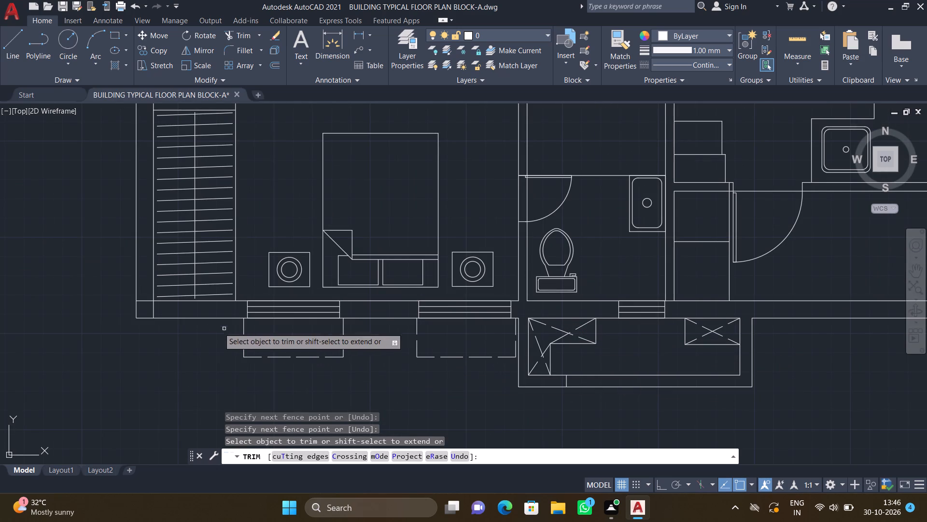
scroll(177, 321, "down", 1)
scroll(168, 318, "up", 3)
scroll(130, 281, "up", 3)
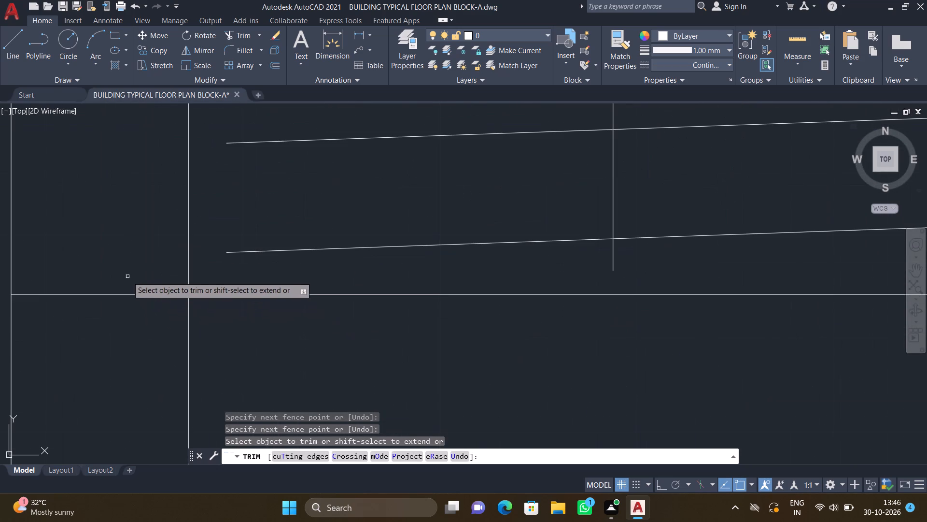
left_click_drag(126, 274, 219, 359)
scroll(223, 355, "down", 4)
Trim the overlapping inner wall line at the balcony's southeast corner.
middle_click_drag(354, 396, 225, 378)
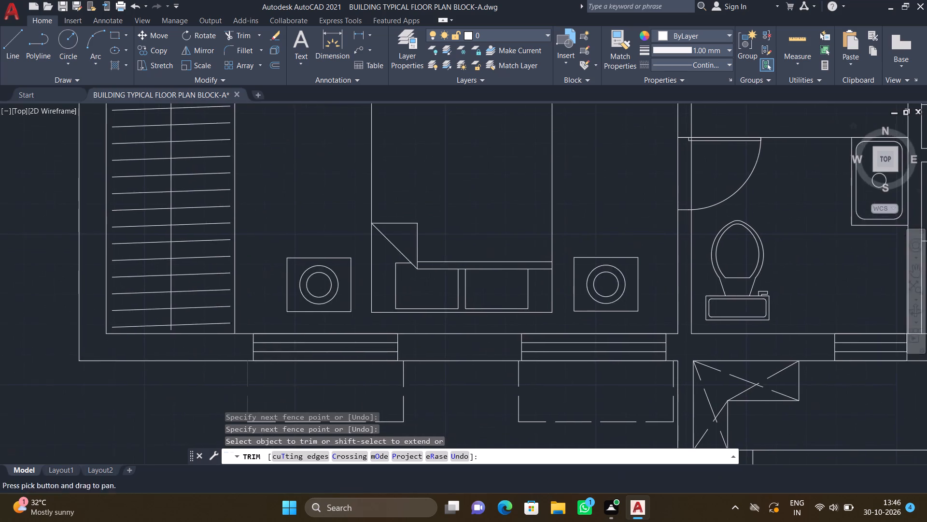
scroll(282, 375, "down", 3)
middle_click_drag(598, 382, 552, 395)
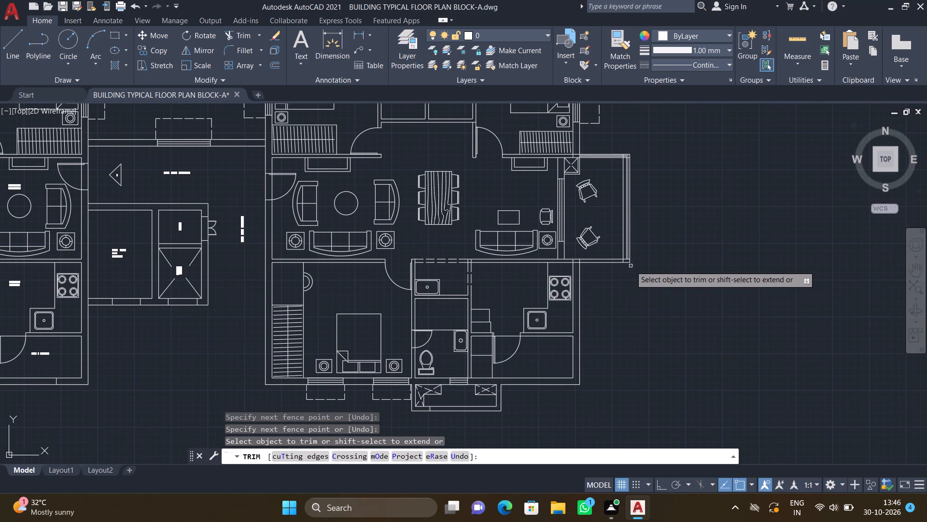
scroll(630, 261, "up", 6)
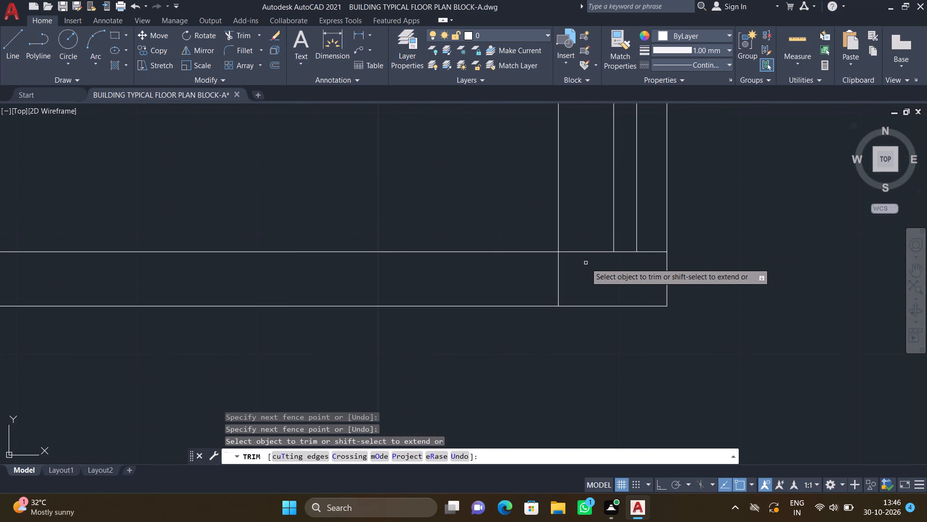
scroll(588, 263, "up", 2)
left_click_drag(503, 279, 553, 290)
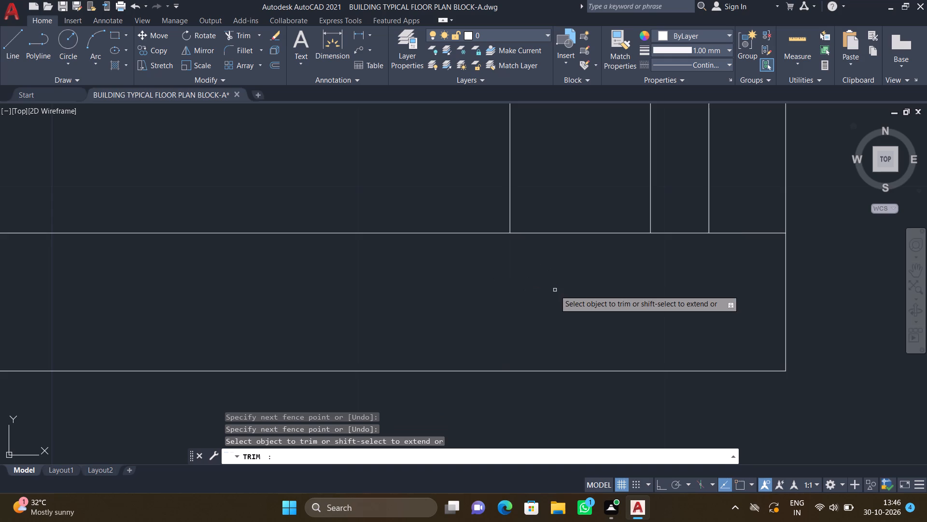
Trim the overlapping lines where the kitchen's east wall meets the balcony's south wall.
scroll(542, 291, "down", 3)
scroll(185, 290, "down", 1)
scroll(178, 291, "up", 1)
middle_click_drag(203, 290, 377, 290)
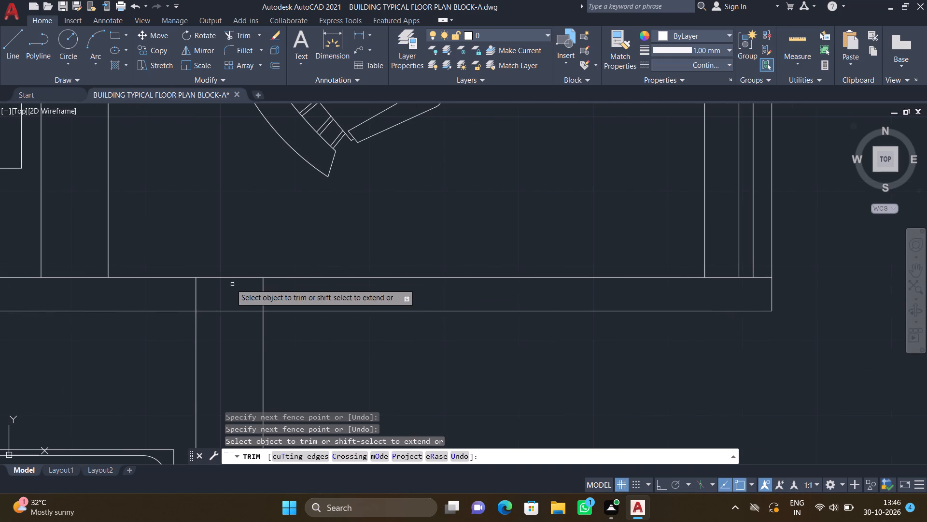
scroll(191, 291, "up", 2)
left_click_drag(193, 290, 414, 319)
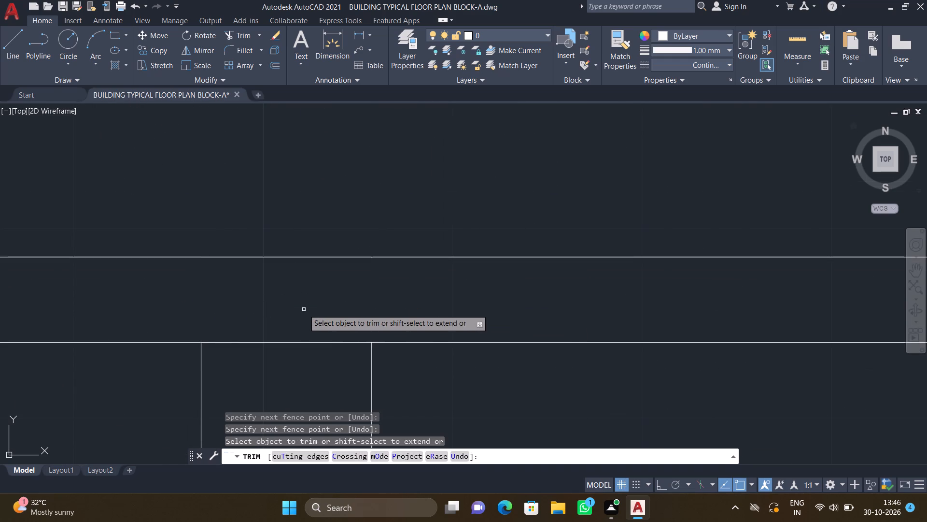
left_click_drag(303, 309, 290, 350)
Trim the overlapping lines where the northeast bedroom's east wall meets the balcony's north wall, beside the small duct.
scroll(349, 351, "down", 4)
scroll(498, 410, "down", 2)
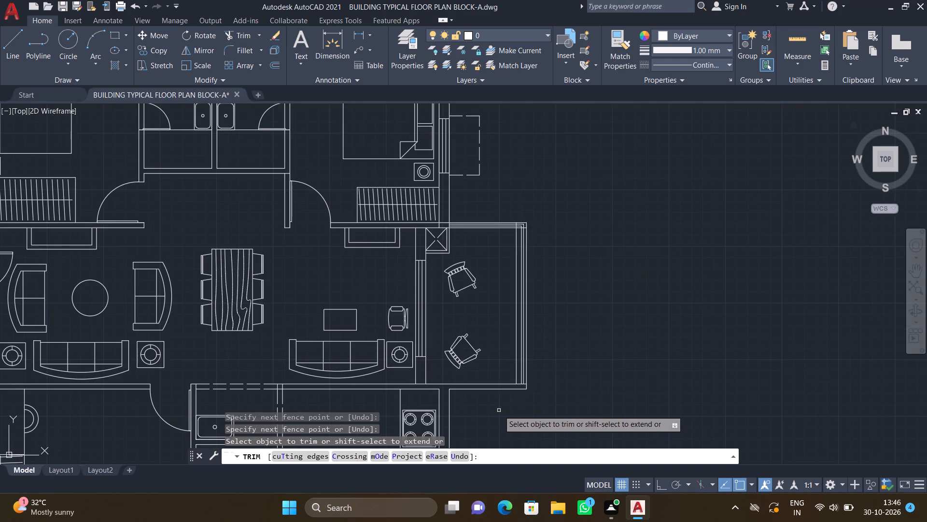
middle_click_drag(506, 406, 553, 349)
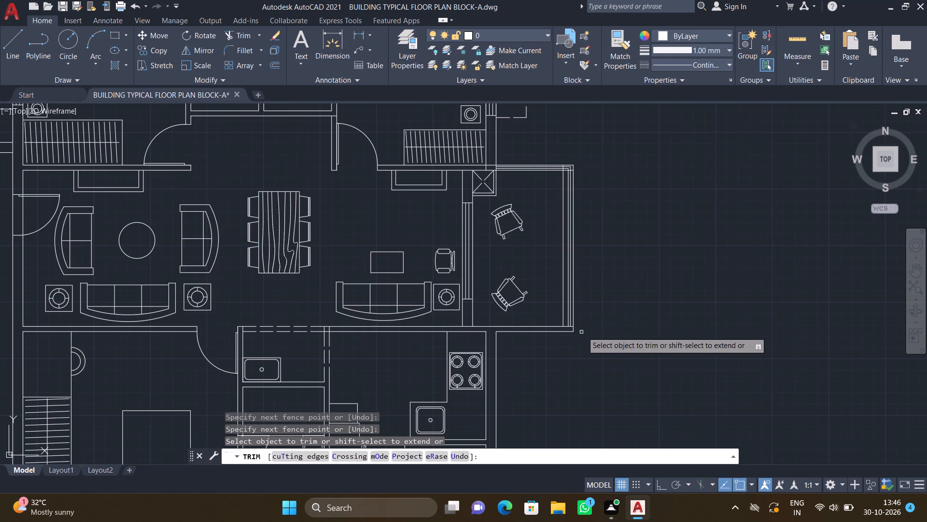
scroll(497, 161, "up", 4)
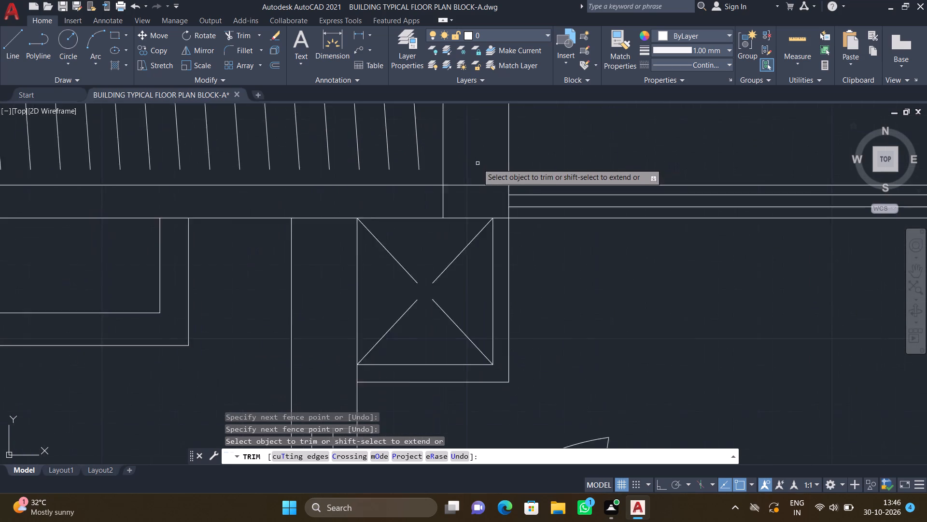
scroll(478, 163, "up", 1)
left_click_drag(473, 170, 467, 203)
left_click_drag(403, 210, 410, 210)
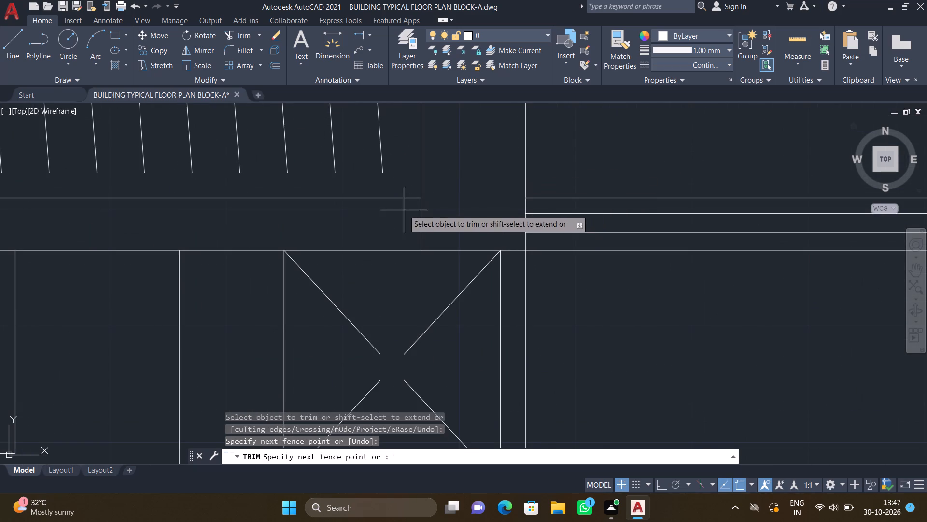
left_click_drag(410, 210, 436, 203)
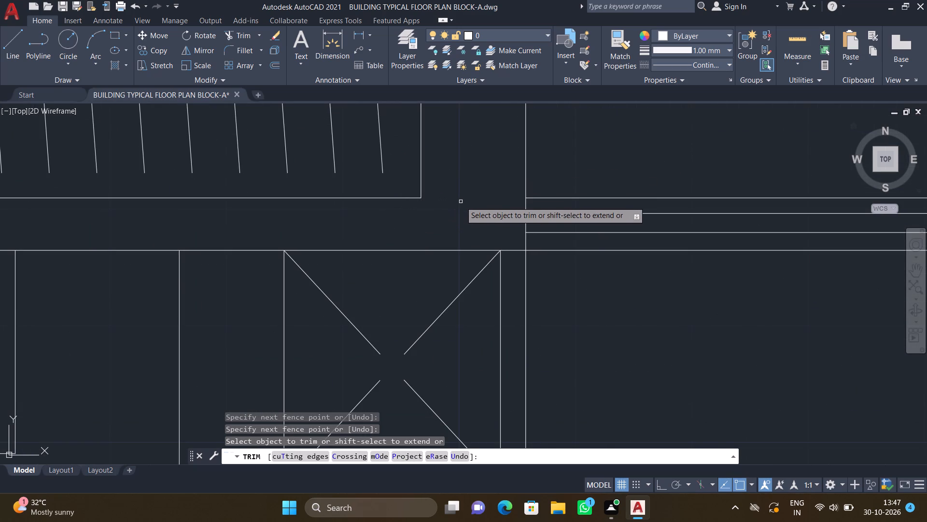
key("Return")
Trim the inner lines that cross the balcony's double railing lines at its northeast corner.
scroll(474, 196, "down", 4)
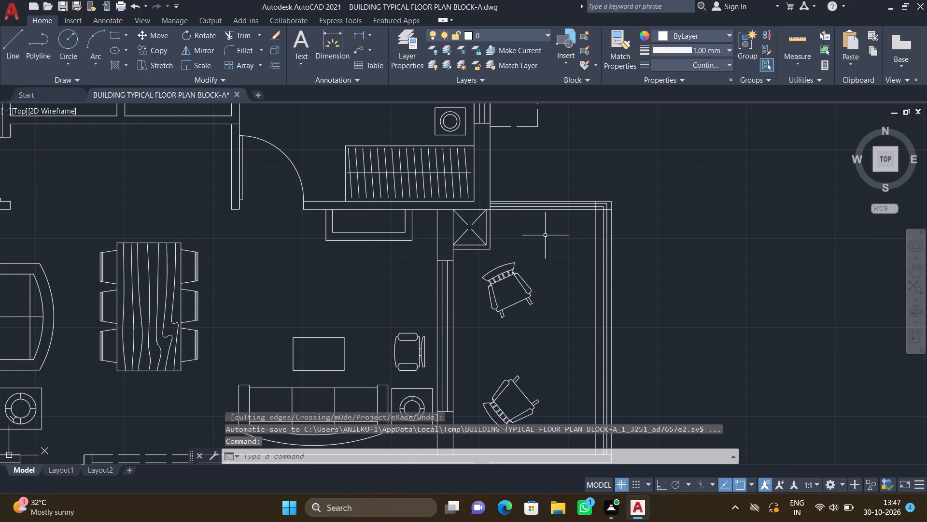
scroll(602, 214, "up", 3)
type("tr")
key("Return")
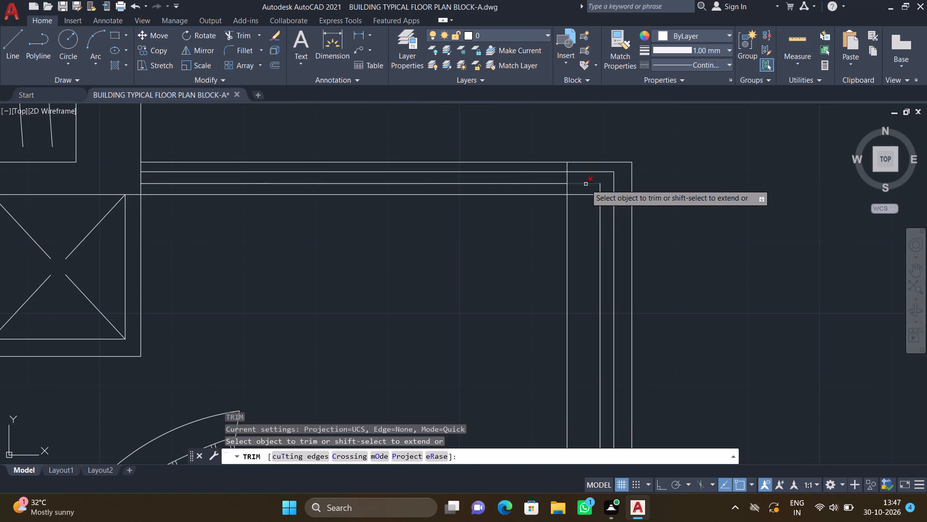
scroll(579, 181, "up", 2)
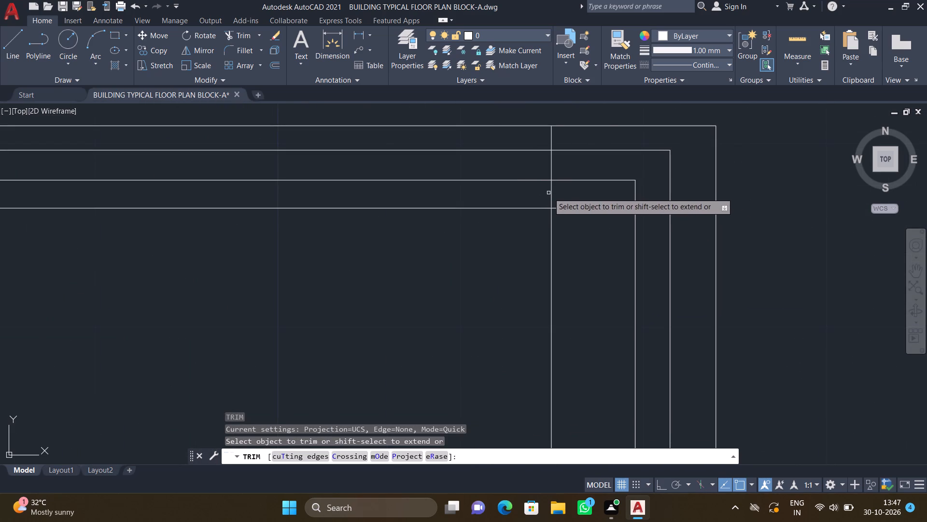
left_click(550, 190)
left_click(551, 155)
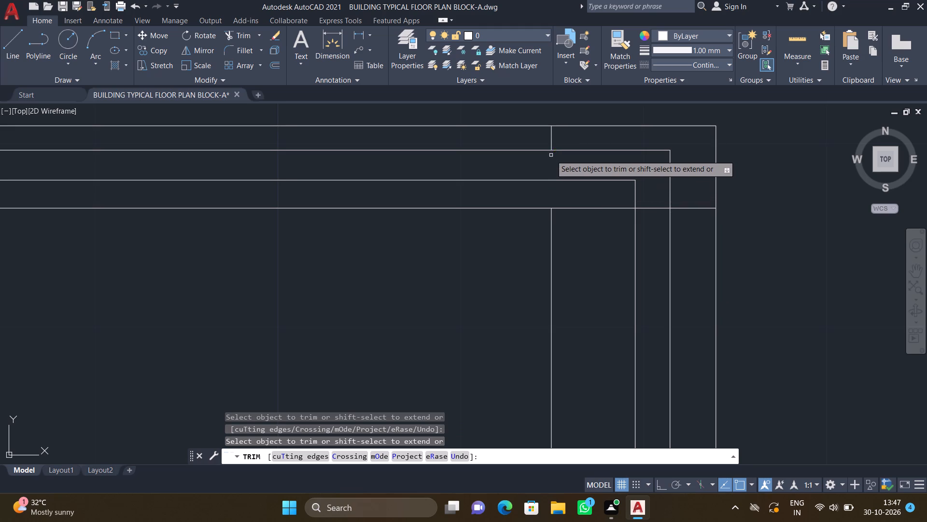
left_click(551, 137)
scroll(639, 200, "down", 1)
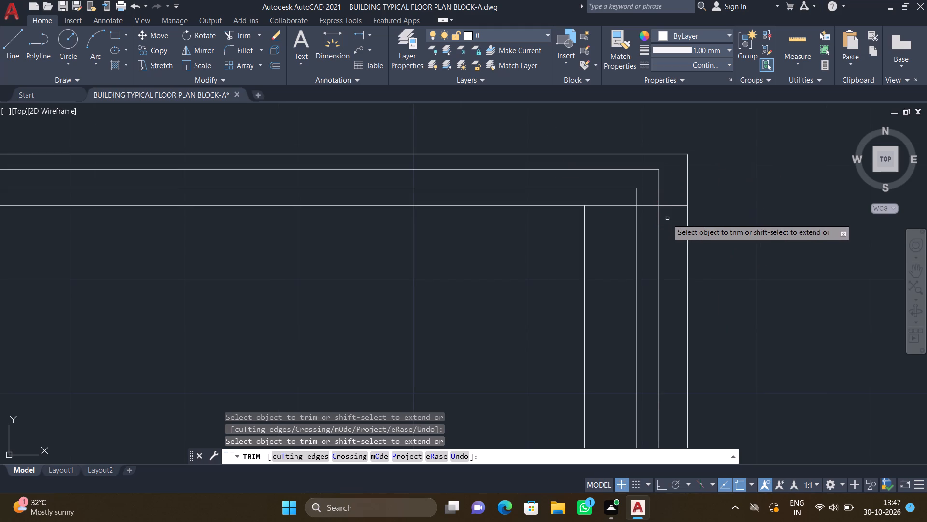
scroll(651, 200, "up", 2)
left_click_drag(539, 211, 562, 211)
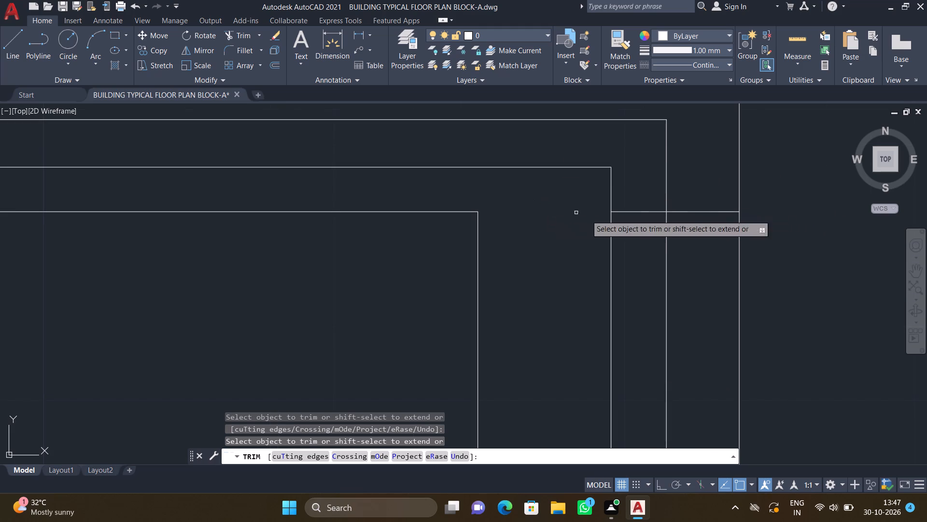
left_click(649, 213)
left_click(703, 211)
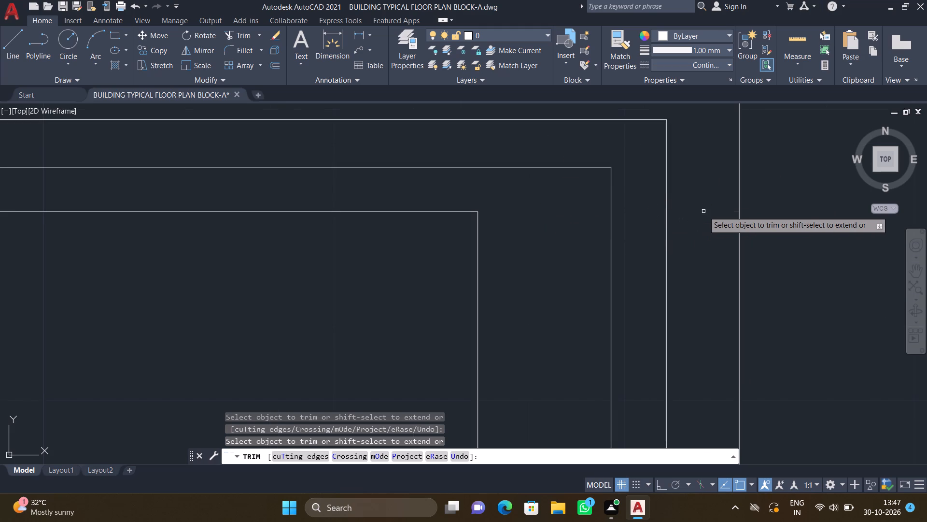
key("Return")
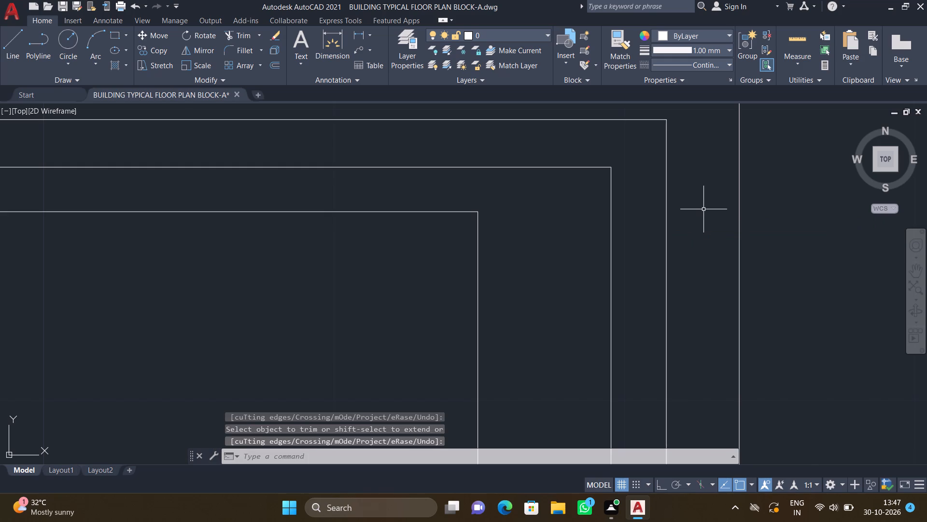
Add the multiline label "BEDROOM-1" with "12'0"*12'0"" beneath it, beside the bed in the second flat's northwest bedroom.
scroll(708, 217, "down", 4)
scroll(564, 206, "down", 3)
middle_click_drag(513, 234, 604, 242)
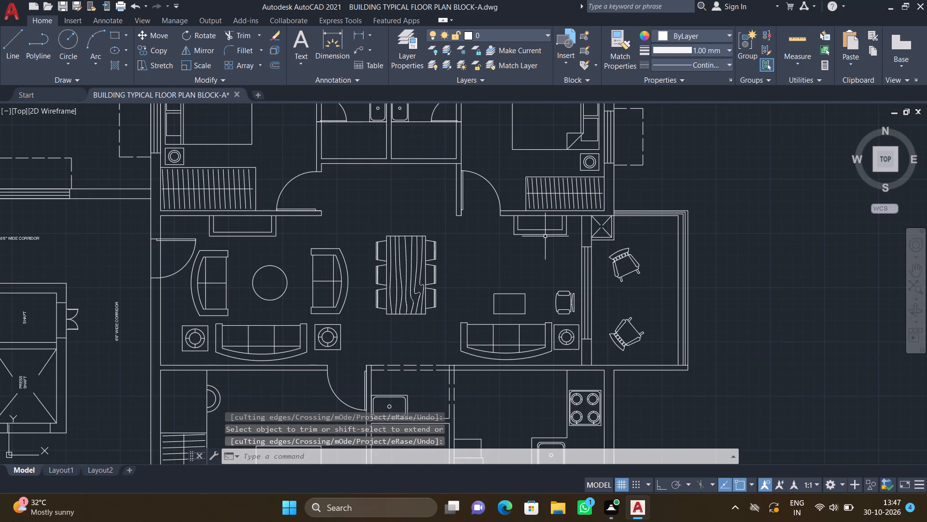
scroll(354, 157, "down", 2)
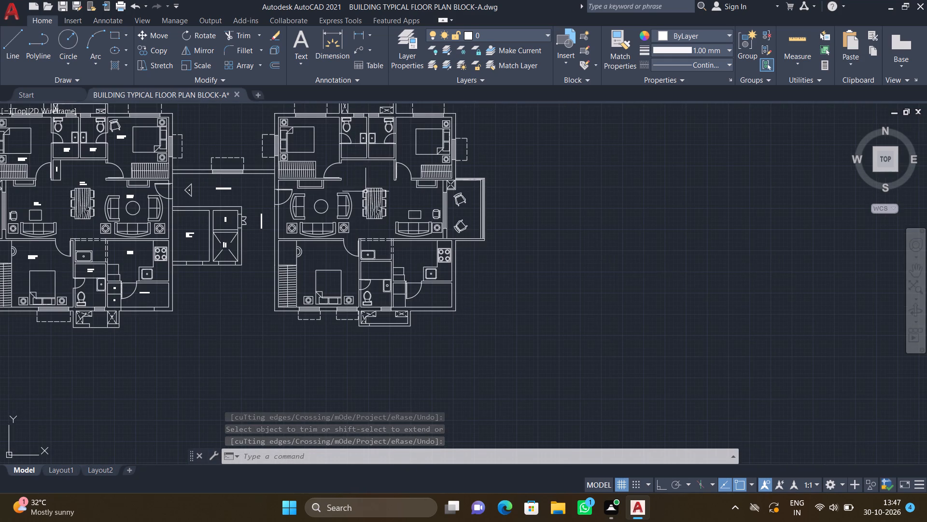
middle_click_drag(305, 231, 395, 294)
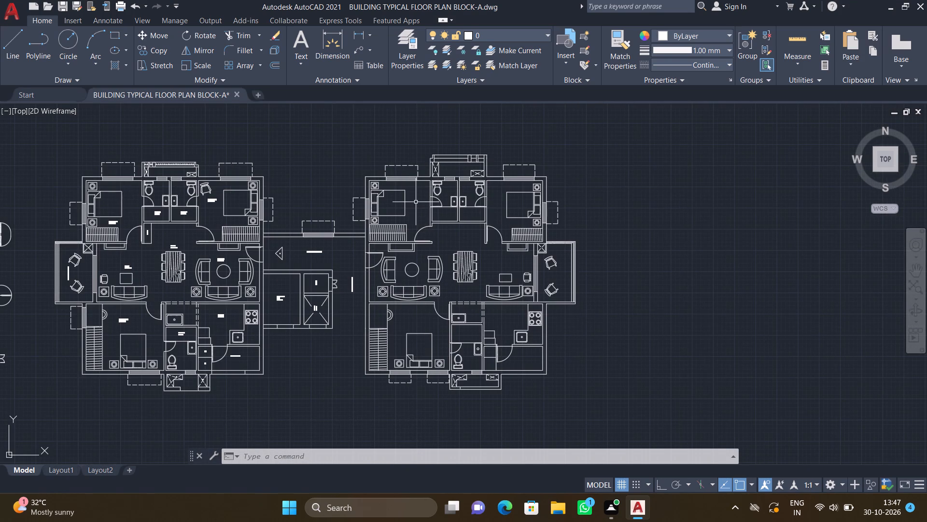
scroll(420, 195, "up", 2)
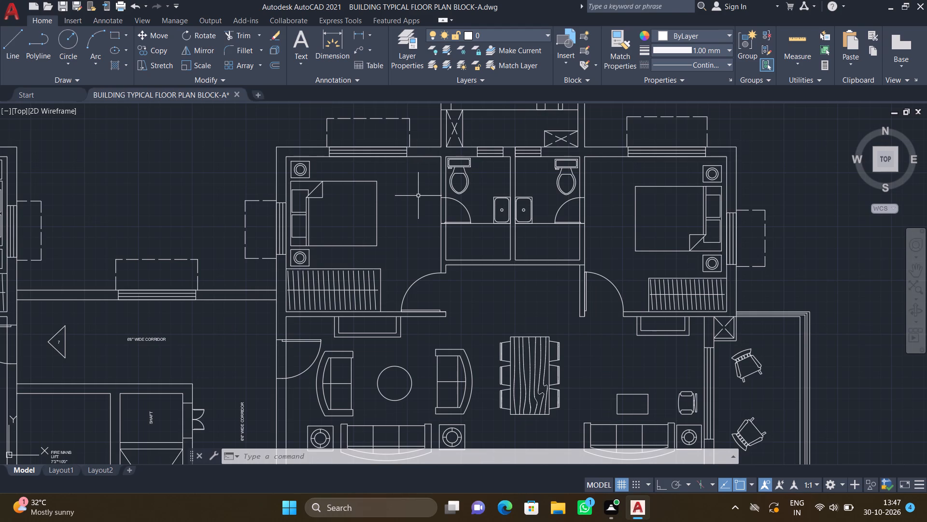
scroll(432, 204, "down", 1)
scroll(516, 130, "up", 2)
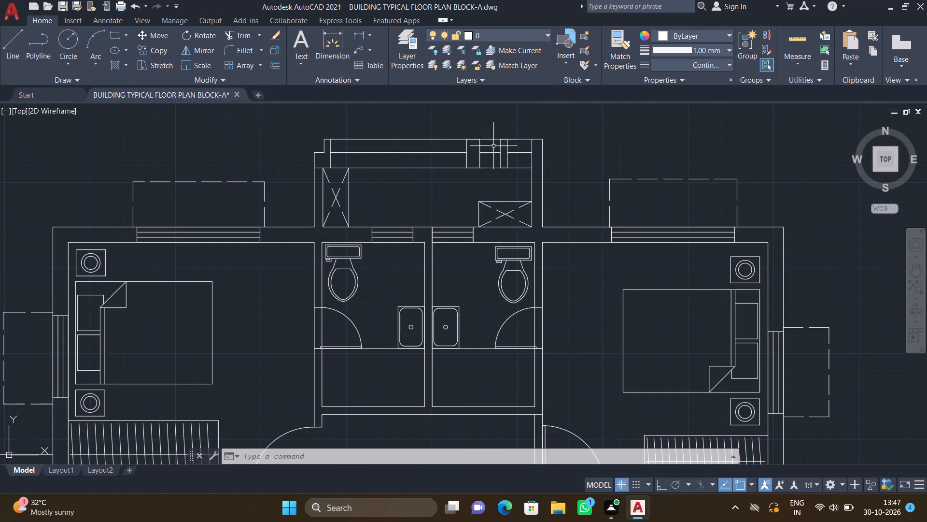
middle_click_drag(401, 204, 560, 175)
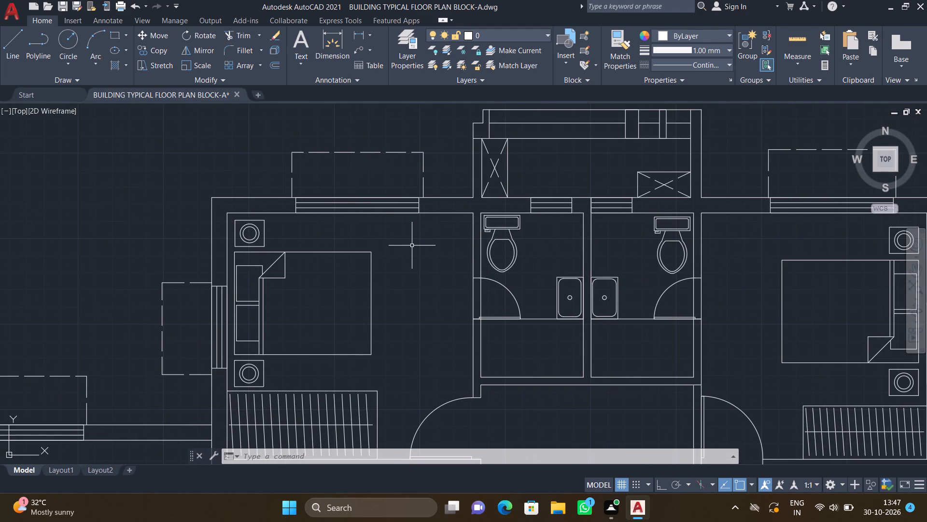
type("mt")
key("Return")
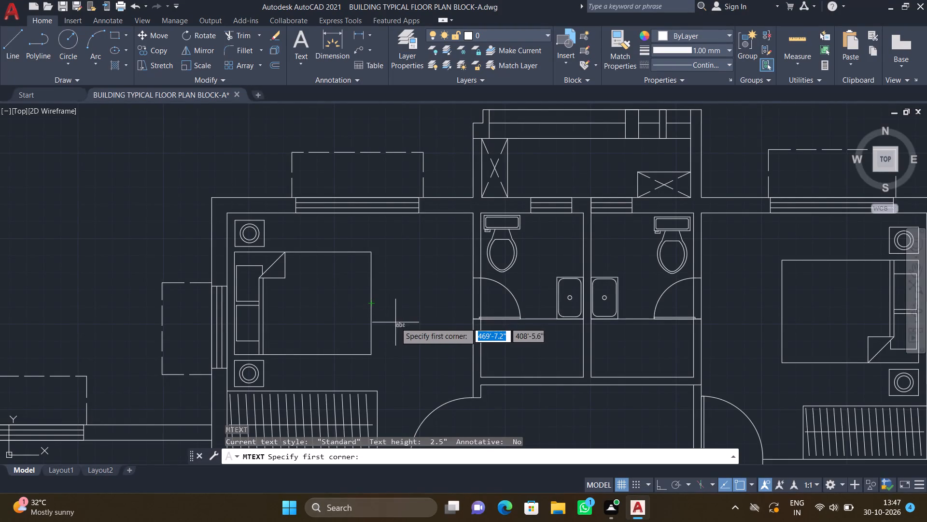
middle_click_drag(395, 330, 408, 226)
scroll(378, 275, "up", 2)
left_click_drag(359, 232, 366, 235)
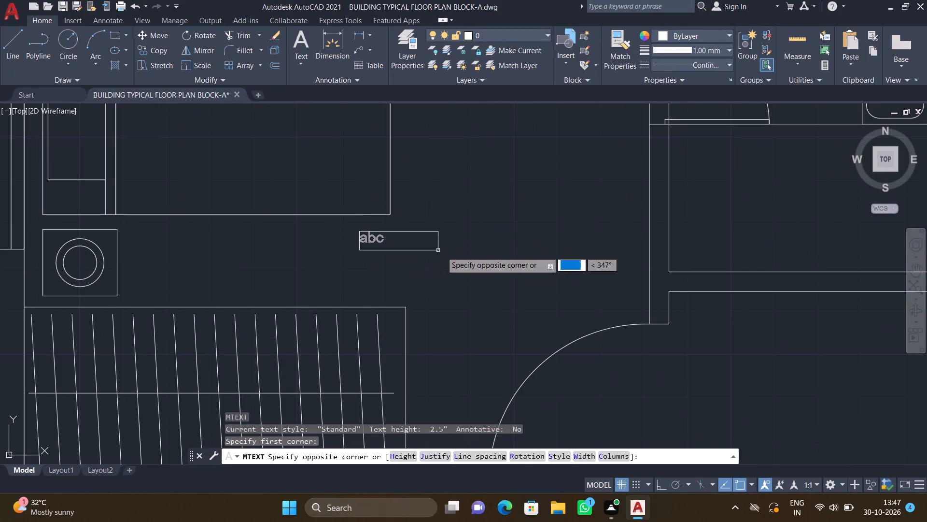
left_click(599, 285)
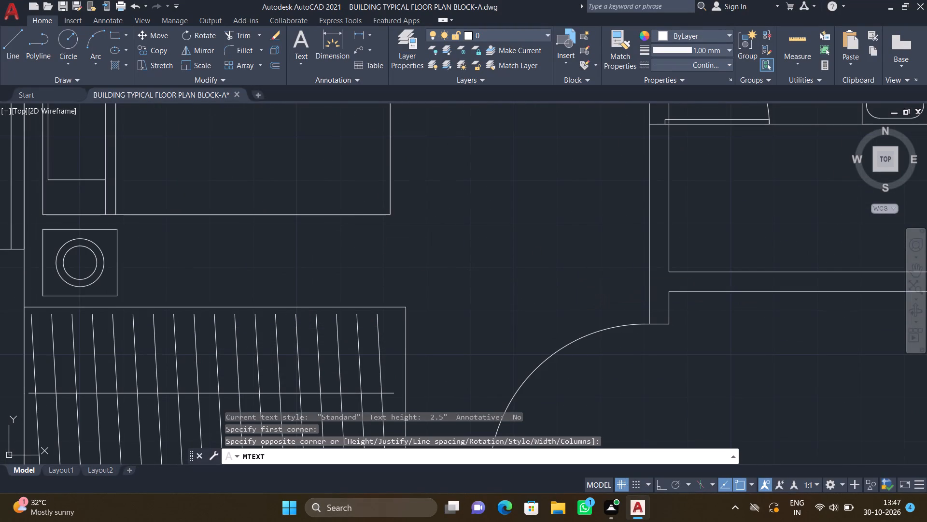
type("bed")
key("r")
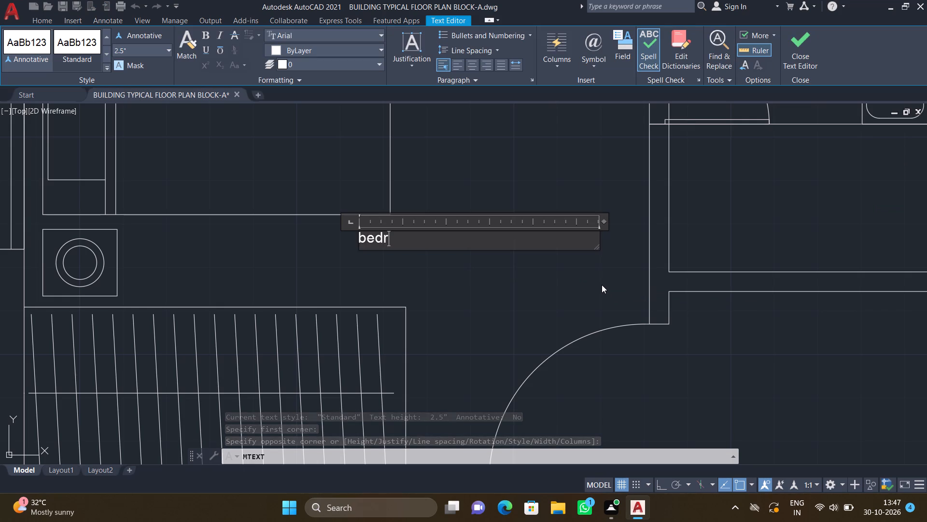
key("BackSpace")
key("BackSpace")
key("BackSpace")
key("BackSpace")
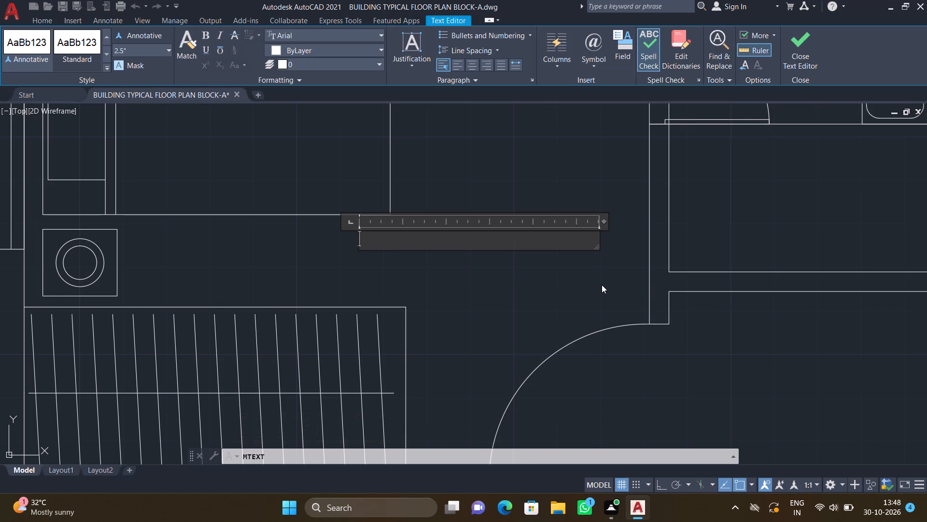
type("BEDROOM")
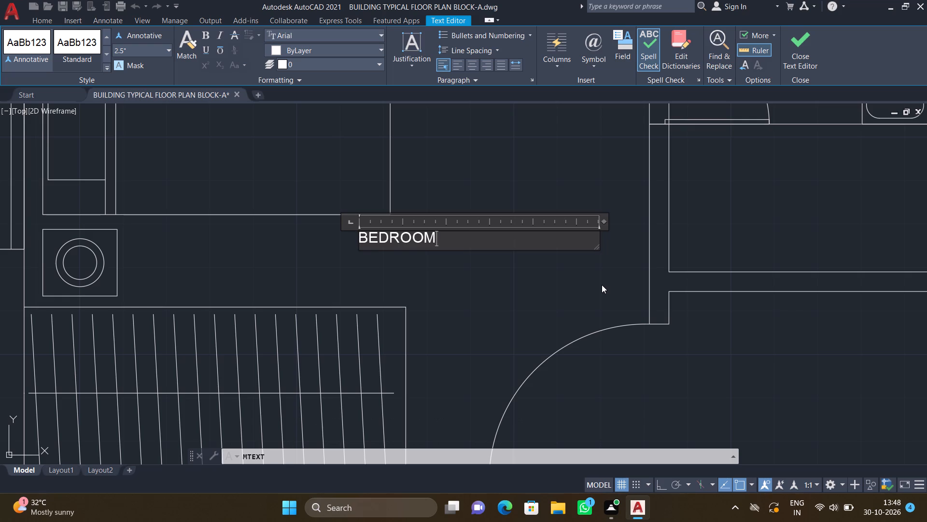
type("-1")
key("Return")
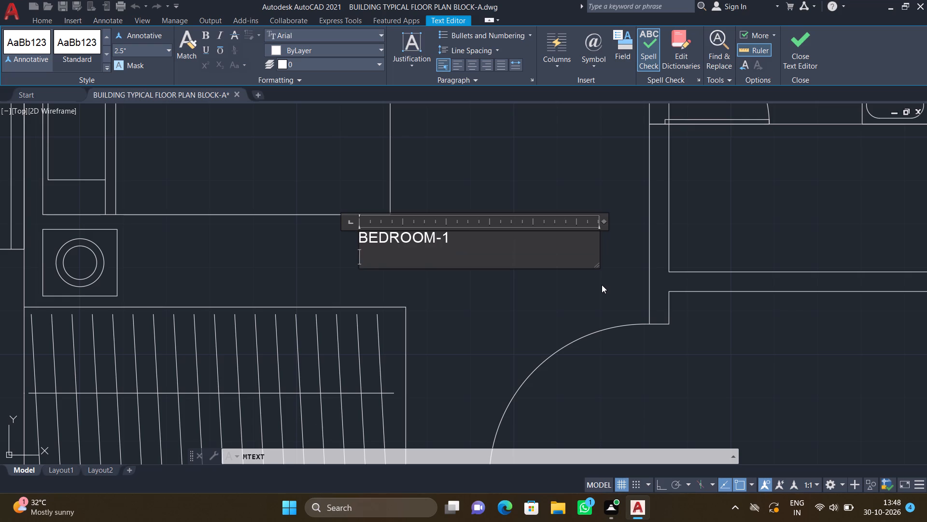
type("12'")
type("0\"*")
type("12'")
type("0\"")
key("Return")
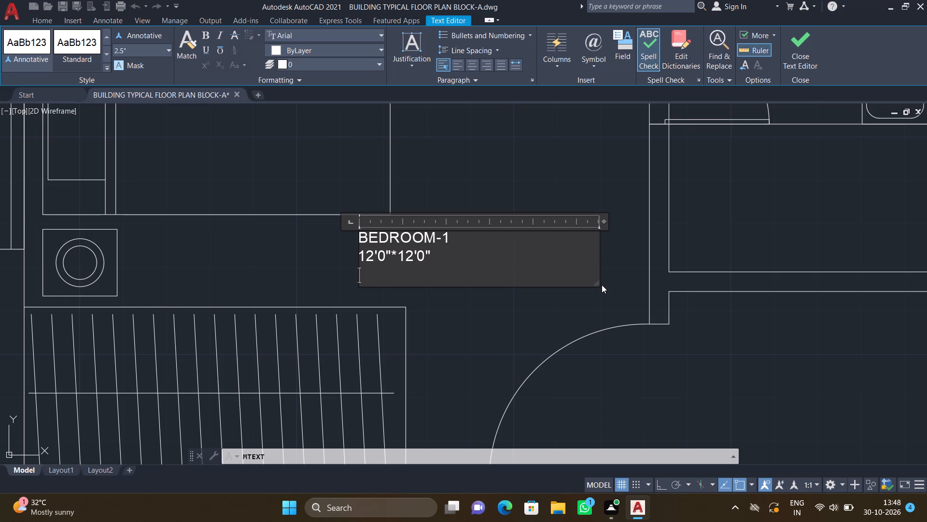
key("Escape")
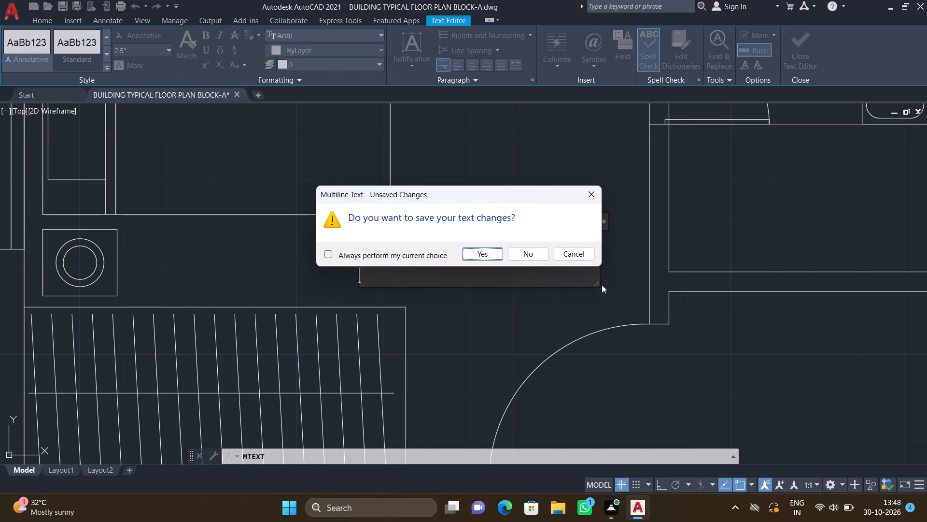
left_click(498, 253)
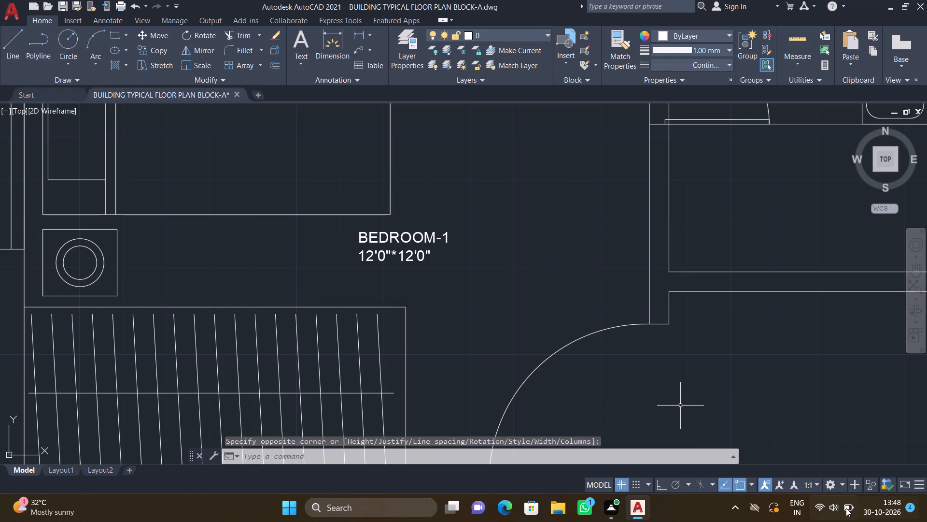
Add the multiline label "TOILET-1" with "5'0"*8'0"" beneath it in the southern compartment of the toilet adjoining Bedroom-1.
scroll(738, 431, "down", 4)
middle_click_drag(686, 407, 680, 404)
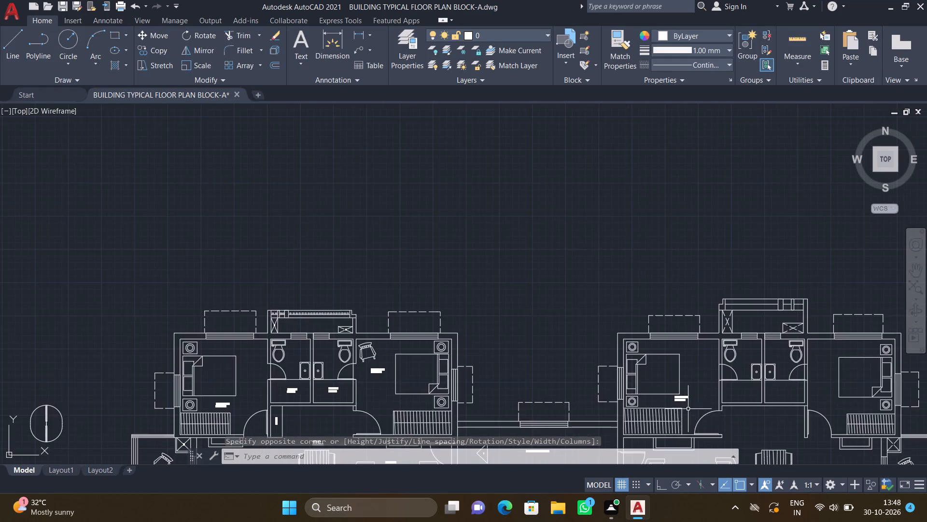
middle_click_drag(680, 404, 482, 339)
middle_click_drag(455, 332, 411, 304)
scroll(498, 305, "up", 2)
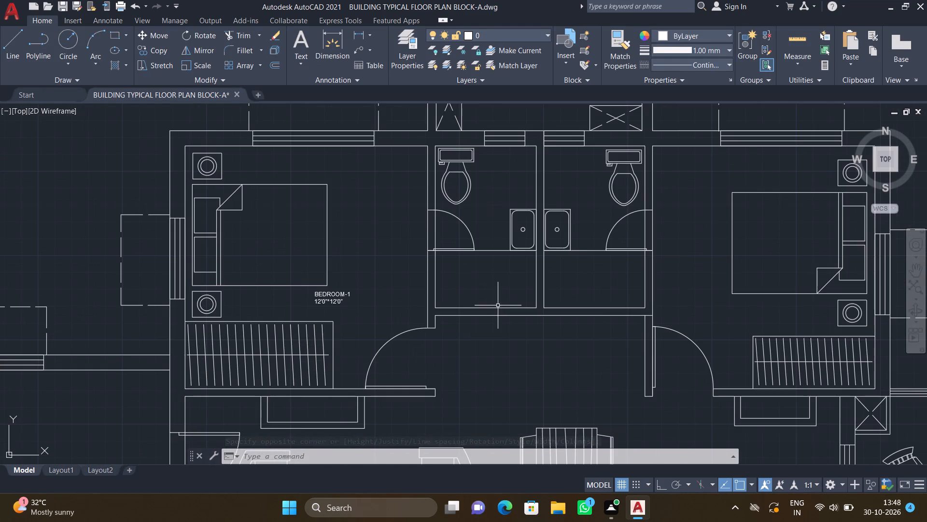
type("MT")
key("Return")
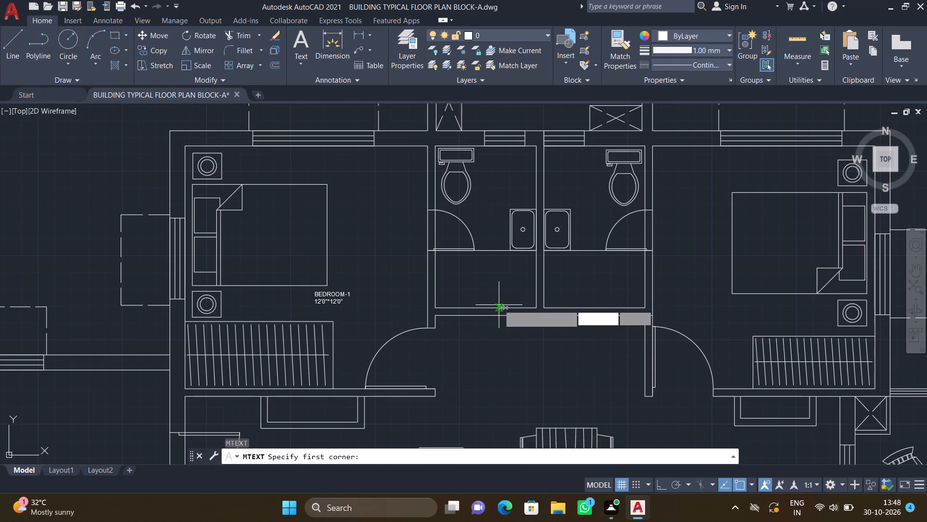
scroll(449, 272, "up", 2)
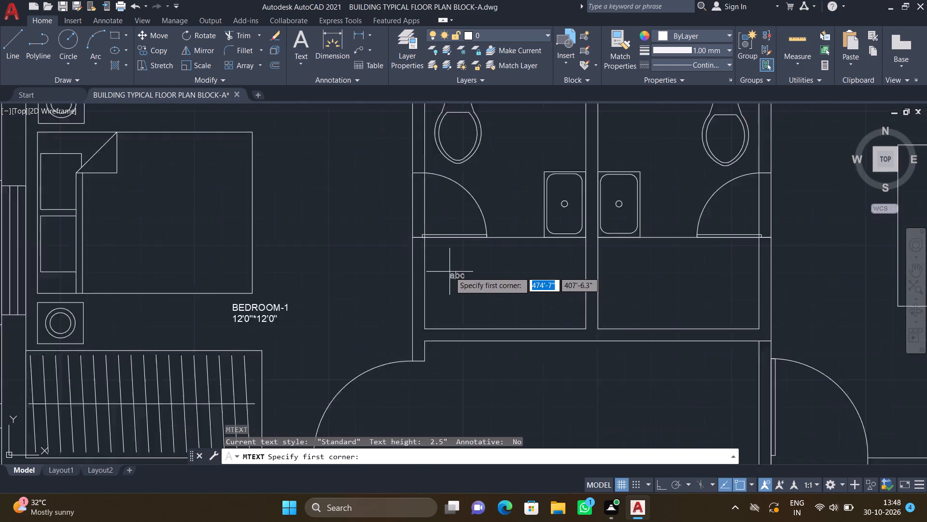
double_click(444, 250)
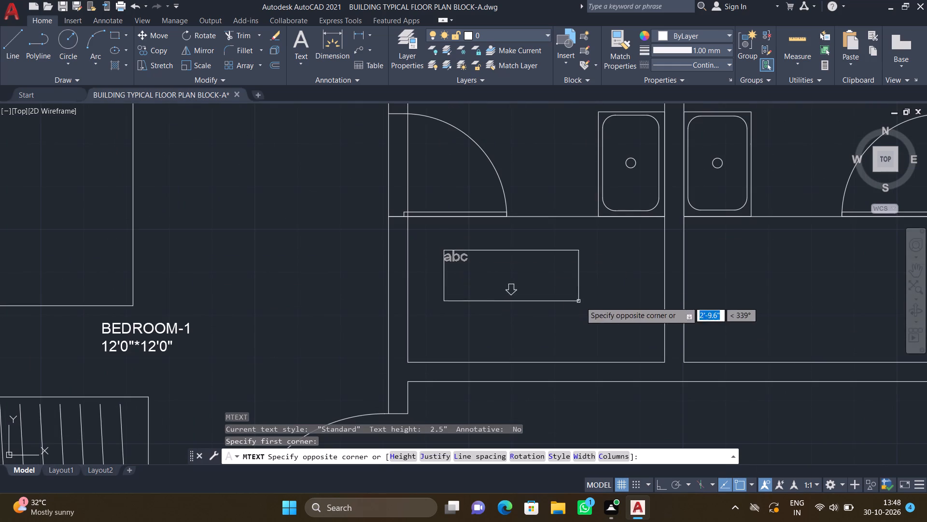
left_click(632, 325)
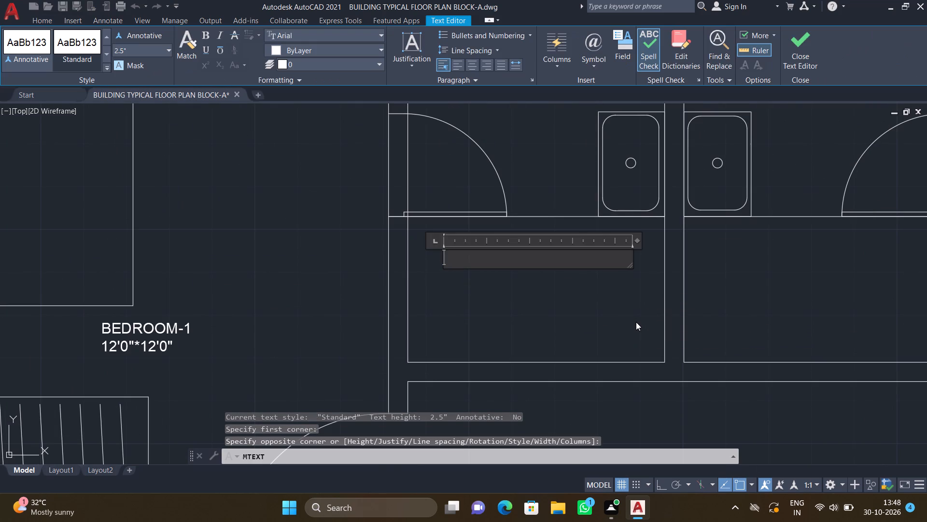
type("TOILET")
type("-1")
key("Return")
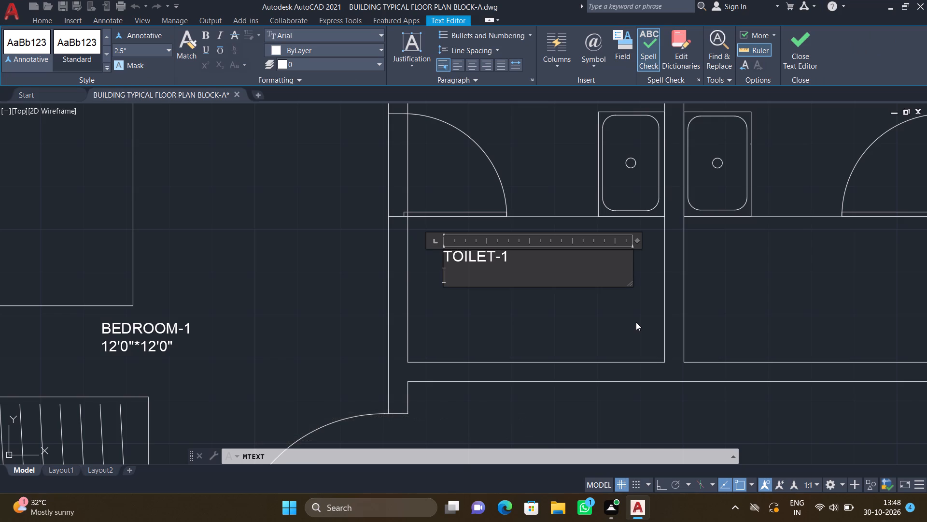
type("5'")
type("0\"*")
type("8'")
type("0\"")
key("Return")
key("Escape")
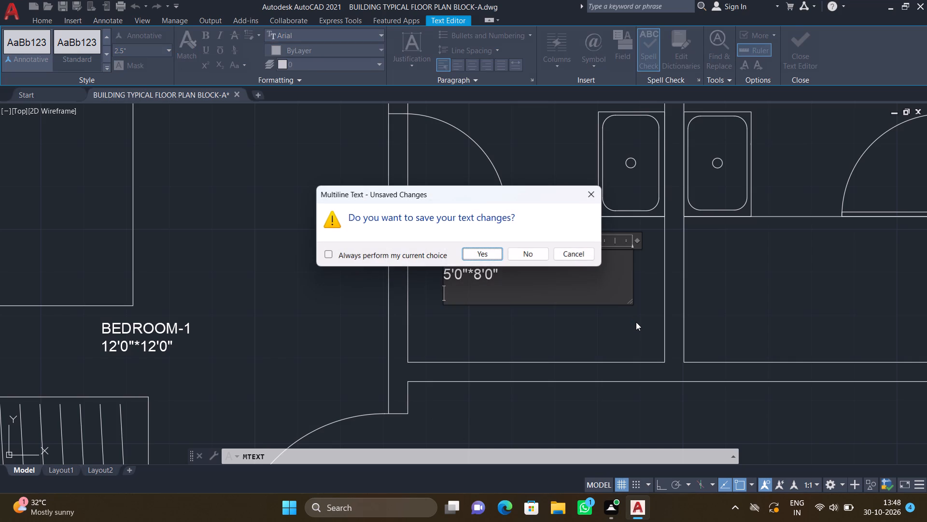
left_click(483, 250)
Move the TOILET-1 label about 1'-4" east and slightly south, towards the middle of its compartment.
key("m")
key("Return")
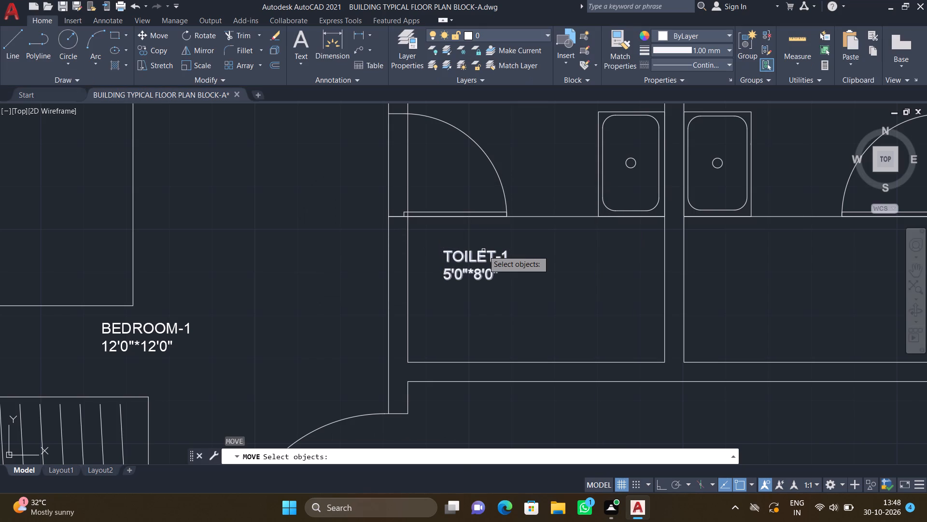
left_click(492, 276)
key("Return")
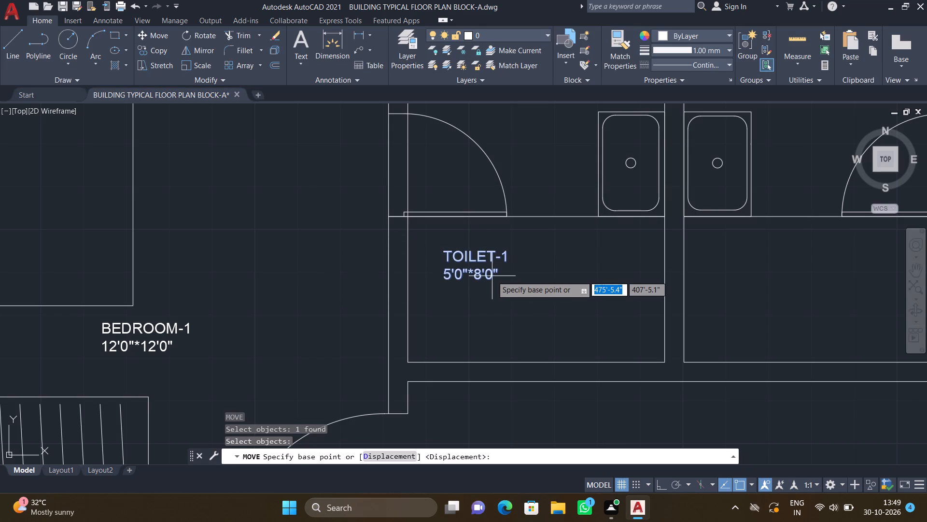
left_click(493, 274)
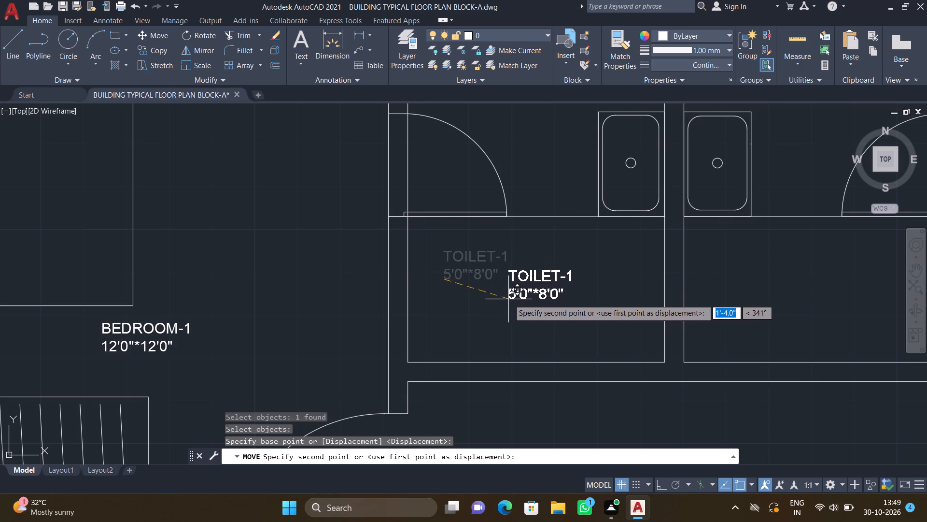
scroll(507, 297, "up", 1)
left_click(507, 296)
scroll(520, 300, "down", 3)
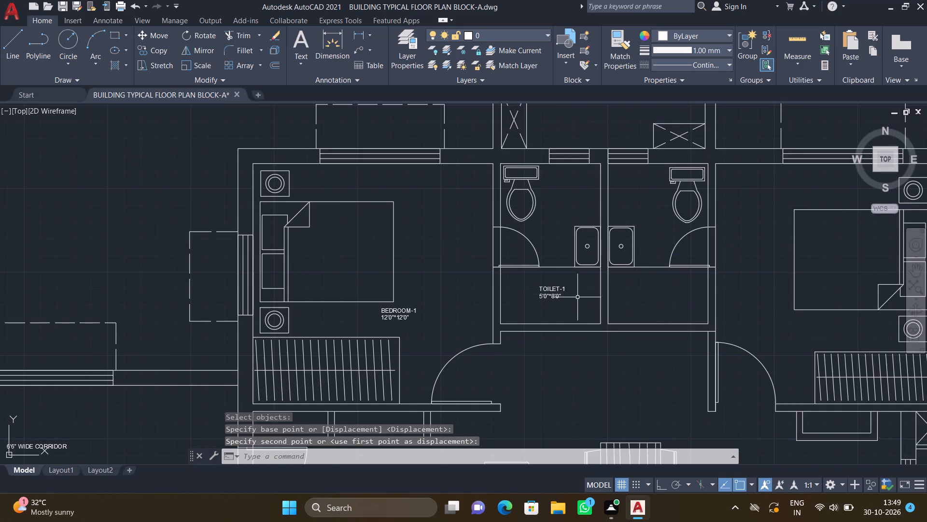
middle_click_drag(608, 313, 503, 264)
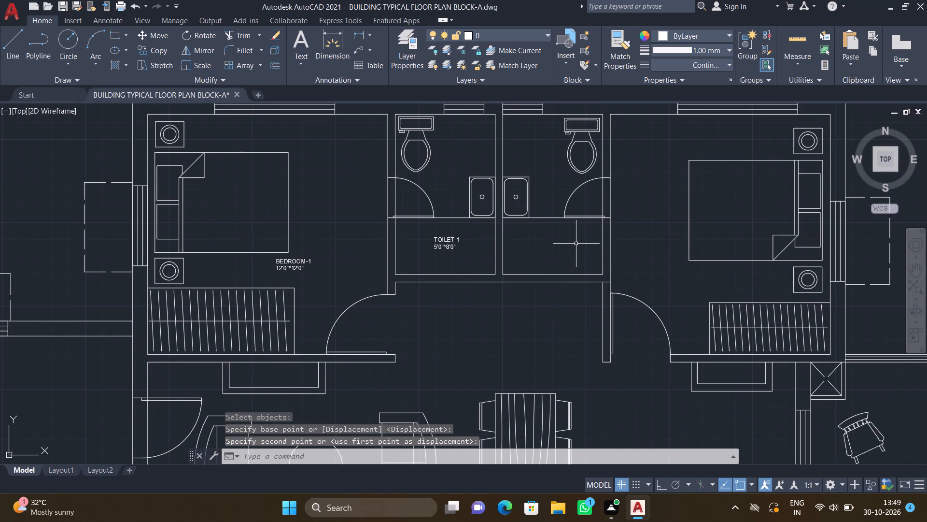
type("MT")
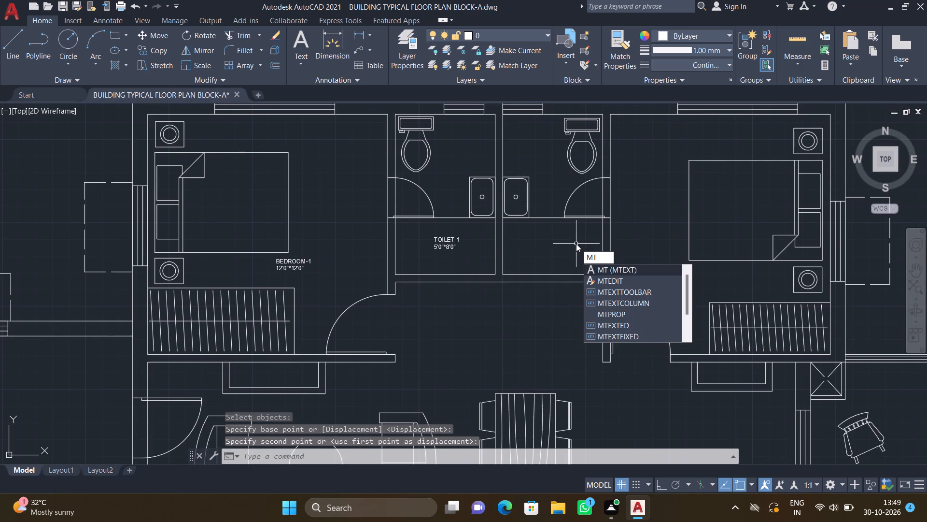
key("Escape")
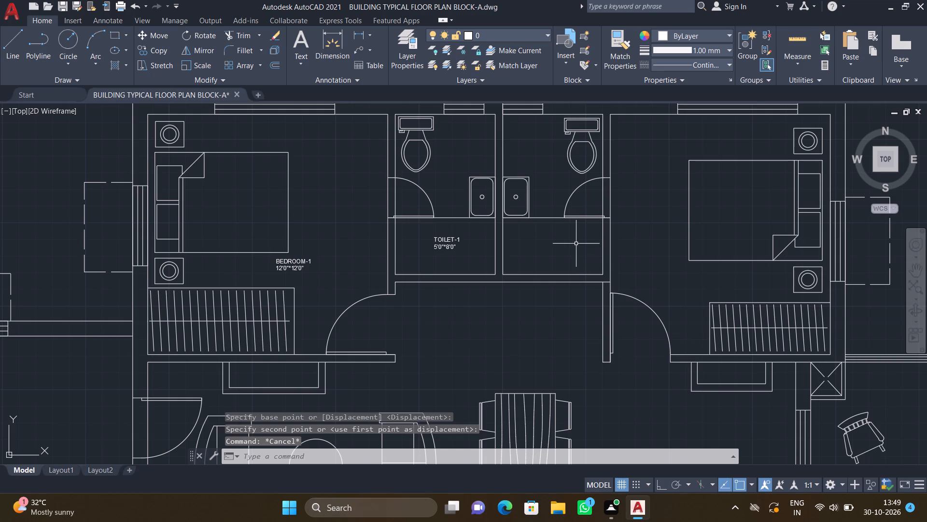
With Ortho on, draw a line from the dining-side wall end about 1'-8" west and north to the toilets' south wall, enclosing a narrow recess.
key("l")
key("Return")
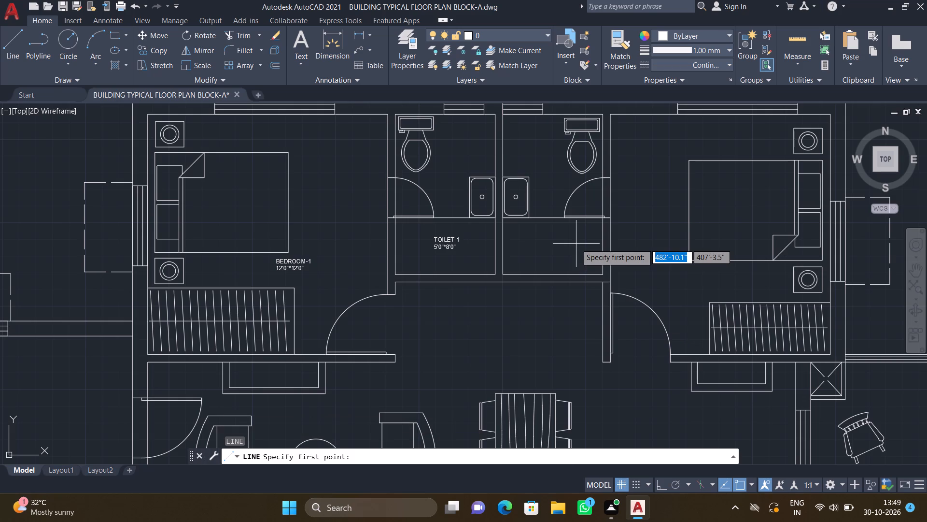
key("F8")
middle_click_drag(557, 384, 479, 286)
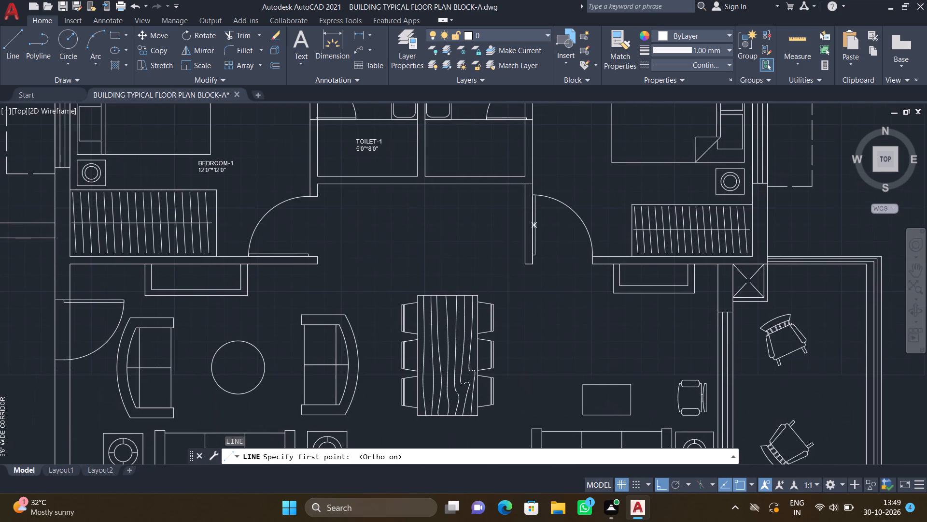
scroll(525, 264, "up", 1)
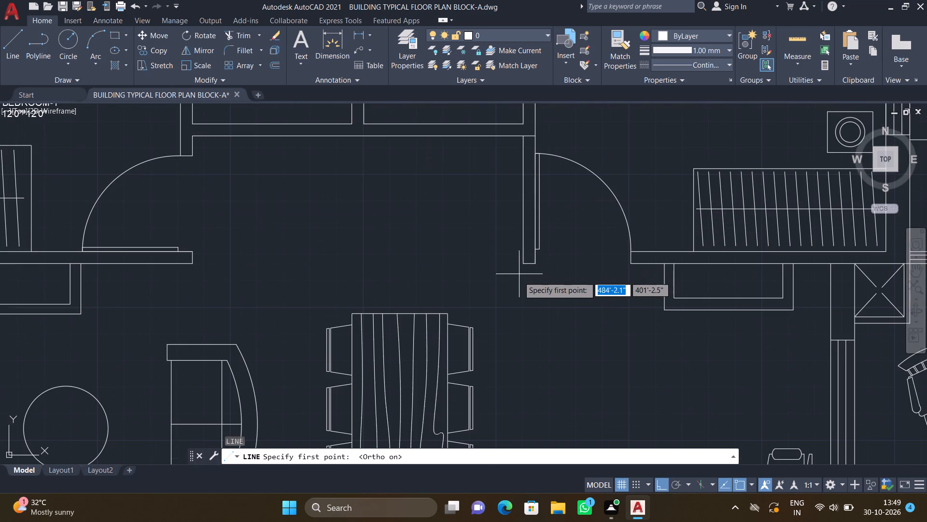
left_click(522, 265)
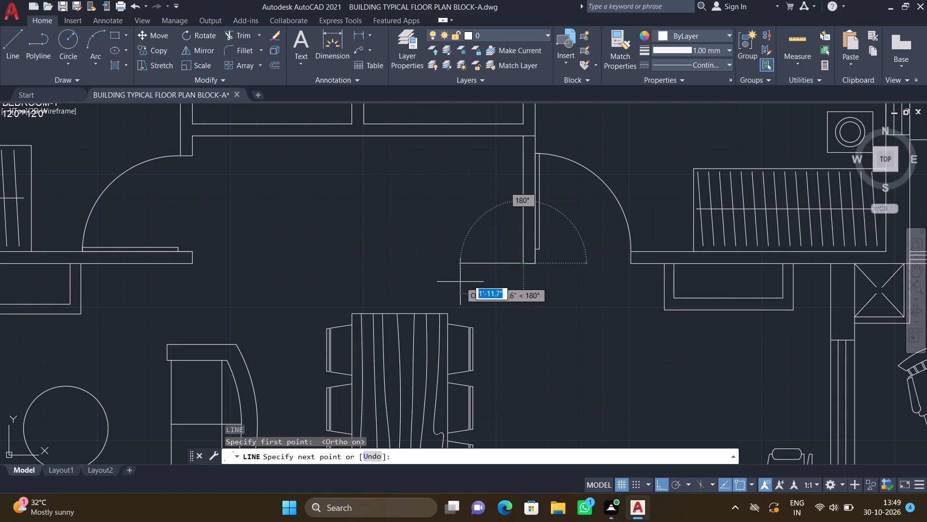
scroll(463, 273, "down", 1)
middle_click_drag(464, 267, 473, 276)
scroll(476, 260, "up", 1)
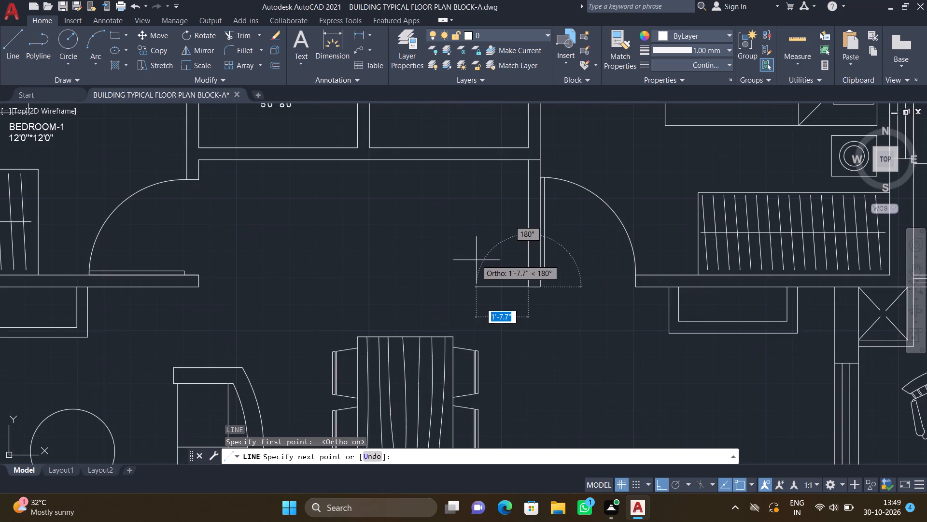
left_click(477, 286)
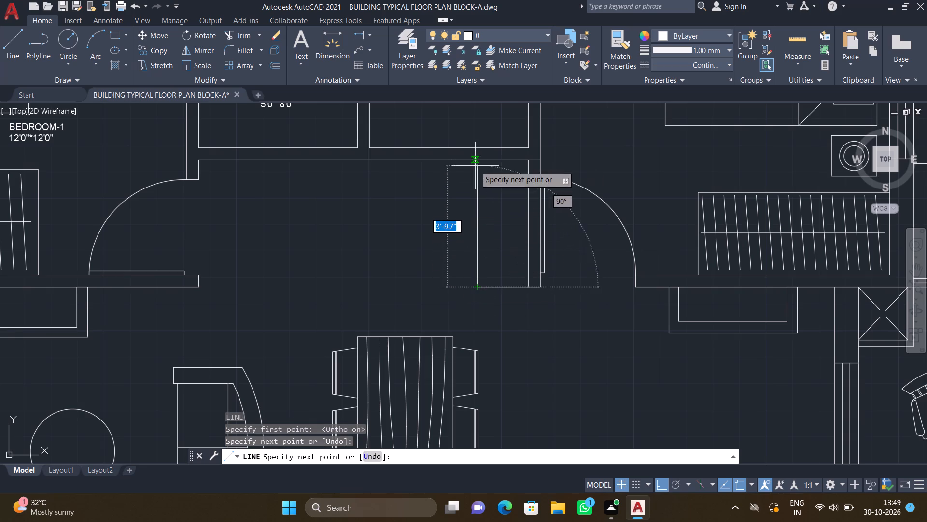
scroll(475, 166, "up", 1)
left_click(480, 153)
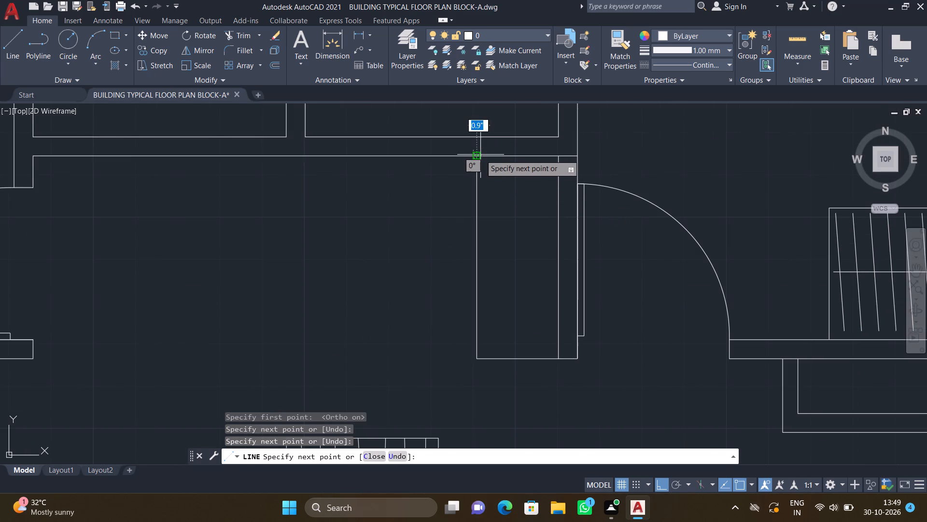
key("Return")
Add the multiline label "TOILET-2" with "5'0"*8'0"" beneath it in the southern compartment of the toilet east of Toilet-1.
scroll(481, 161, "down", 5)
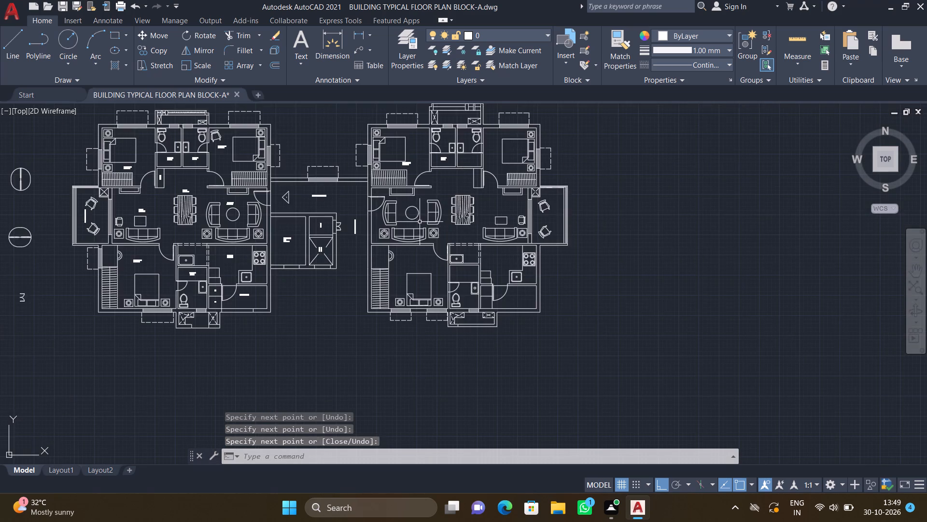
middle_click_drag(423, 223, 447, 259)
scroll(506, 197, "up", 3)
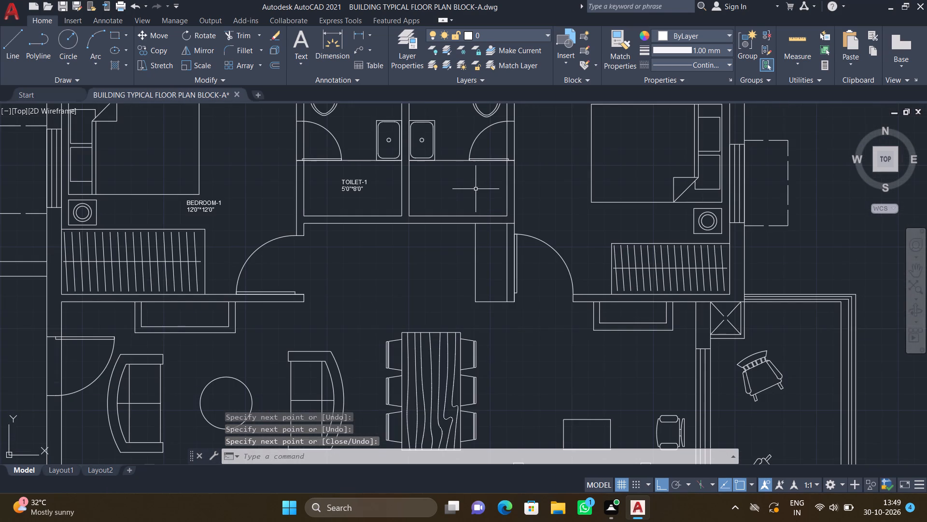
type("MT")
key("Return")
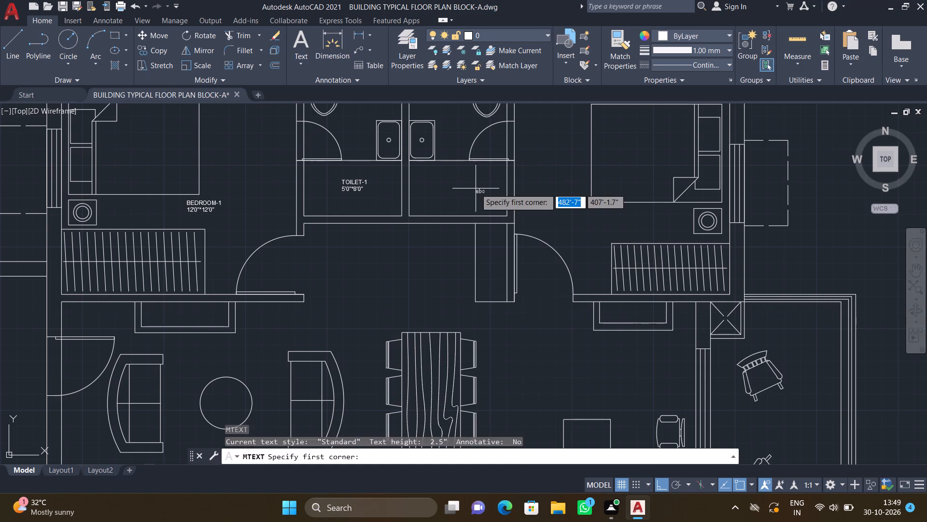
scroll(446, 193, "up", 2)
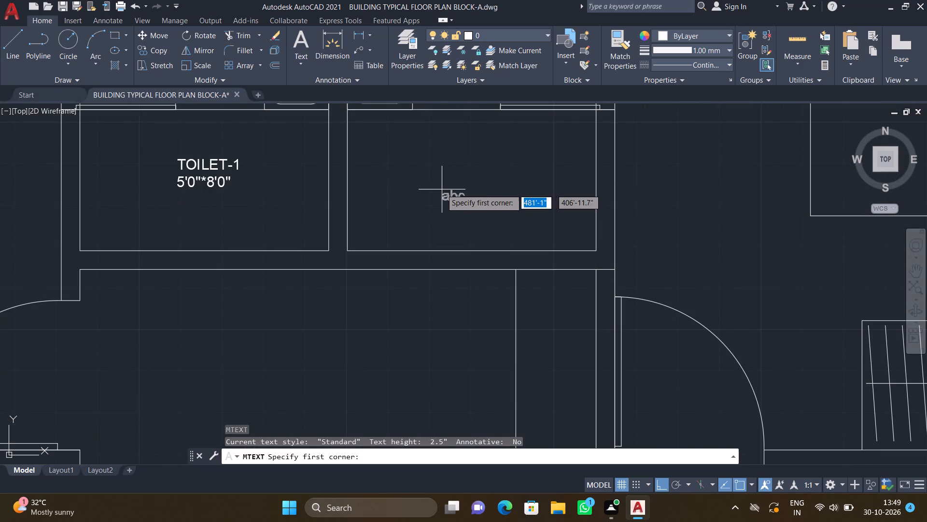
left_click(409, 153)
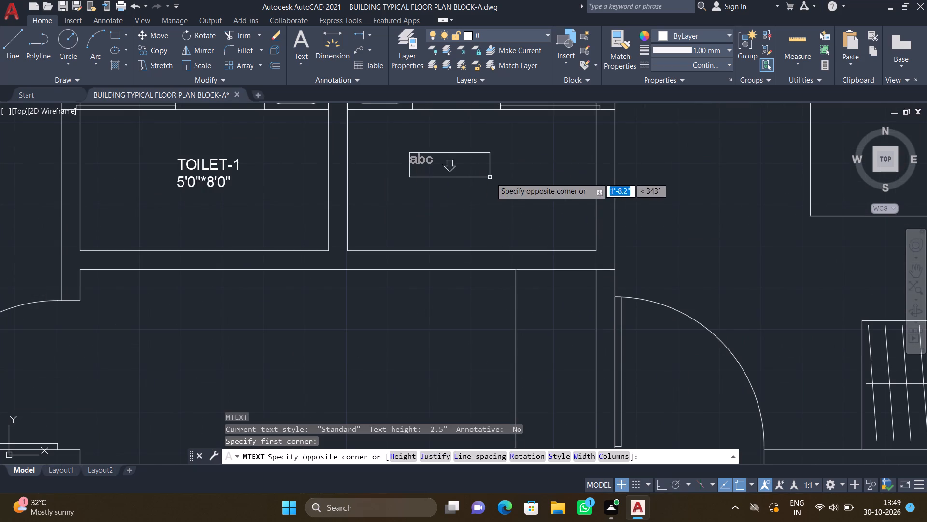
left_click(548, 200)
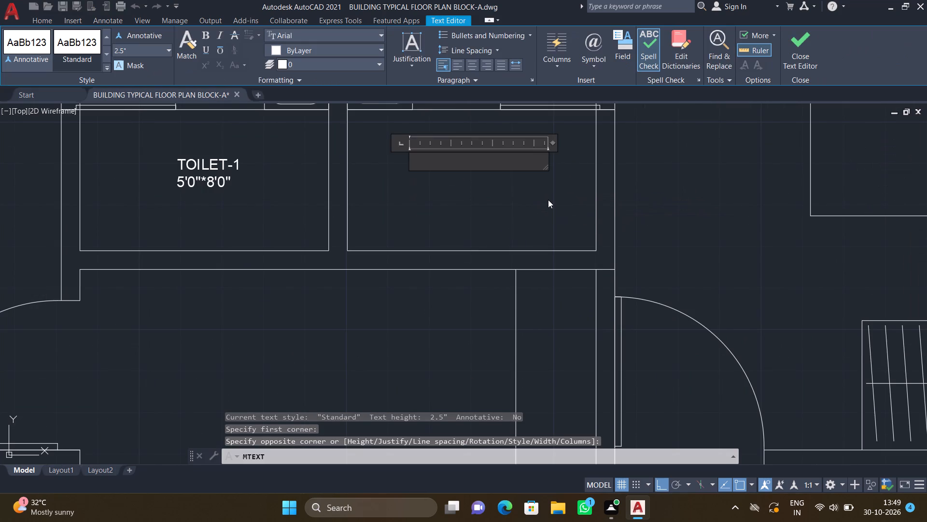
type("TOIL")
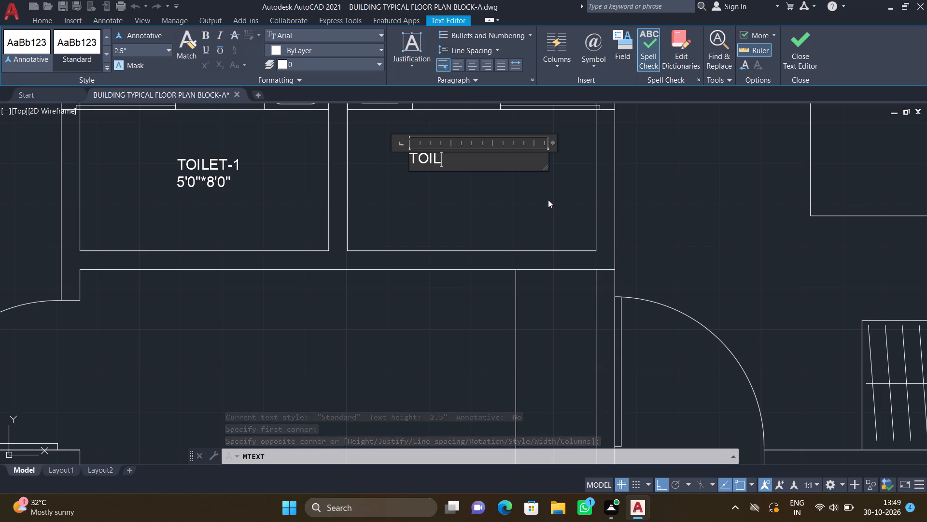
type("ET")
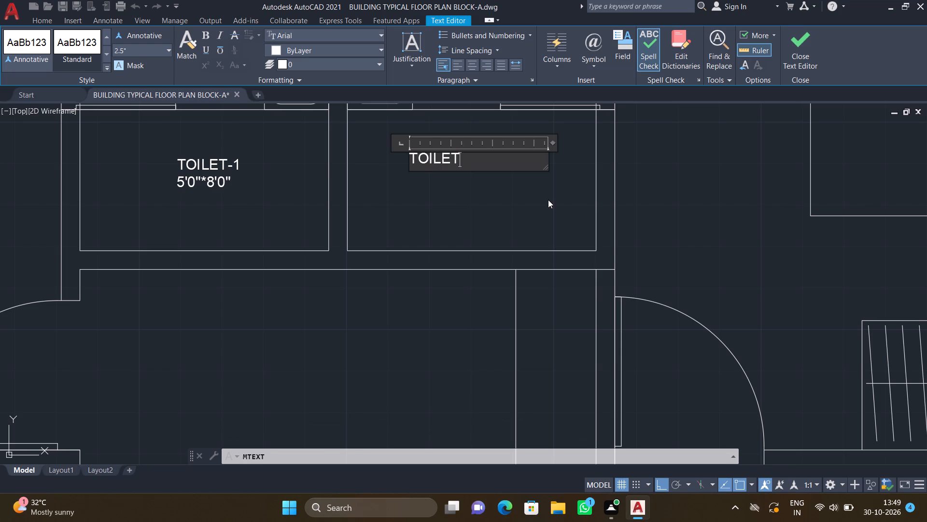
type("-2")
key("Return")
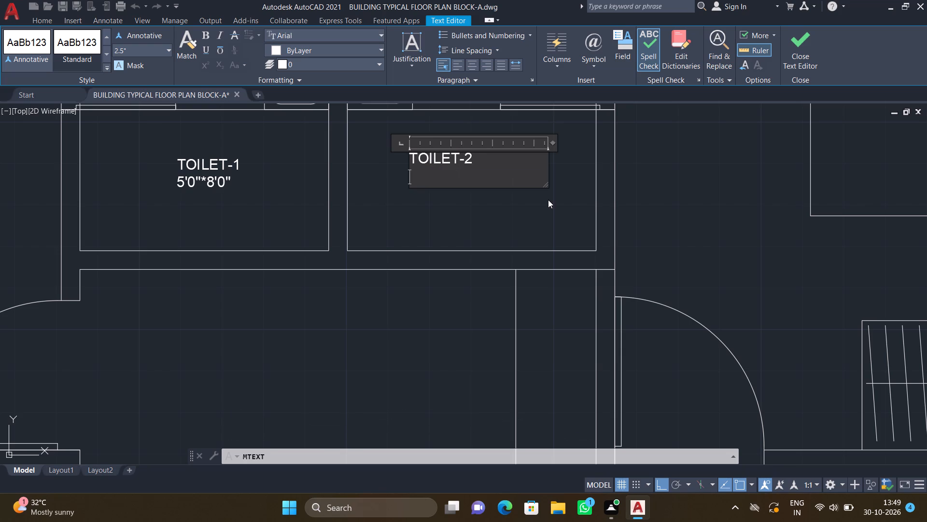
type("5'")
type("0\"")
key("asterisk")
type("8'")
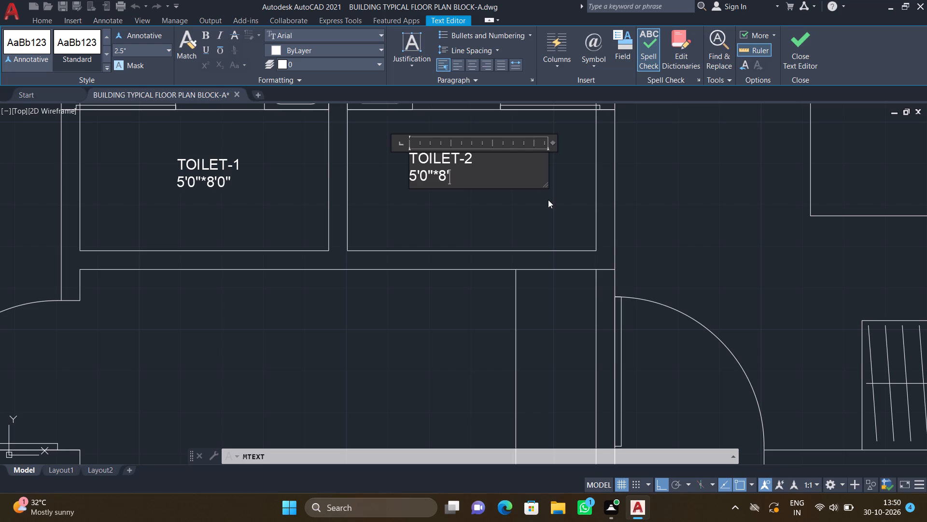
type("0\"")
key("Return")
key("Escape")
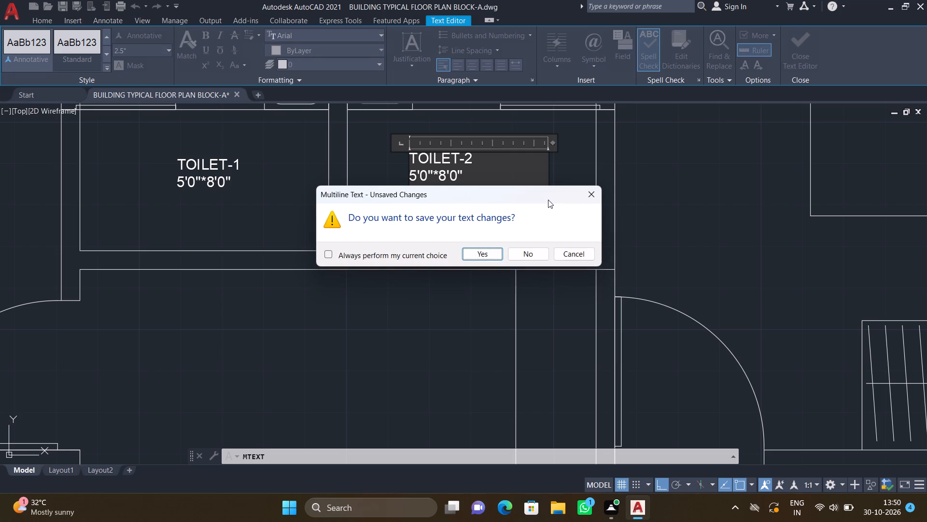
left_click(481, 252)
Move the TOILET-2 label east and slightly south, towards the middle of its compartment, with Ortho off.
key("m")
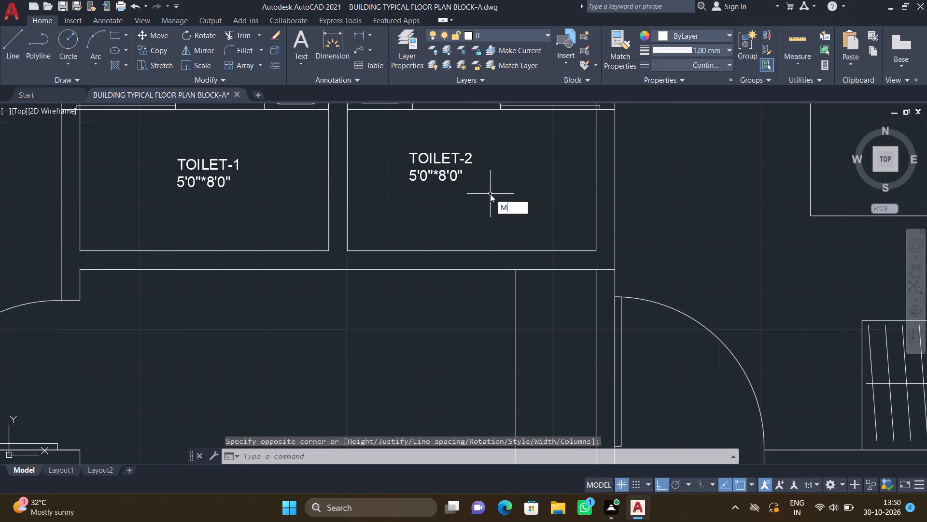
key("Return")
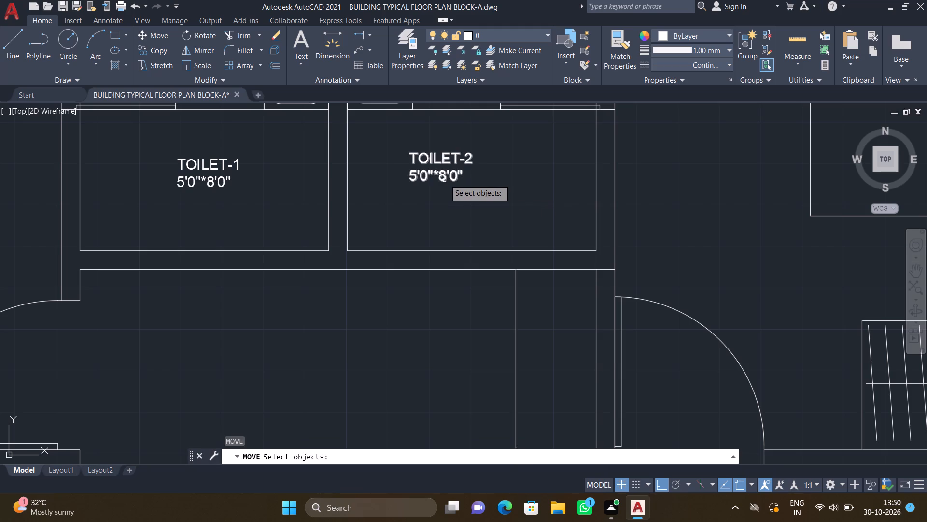
double_click(447, 178)
key("Return")
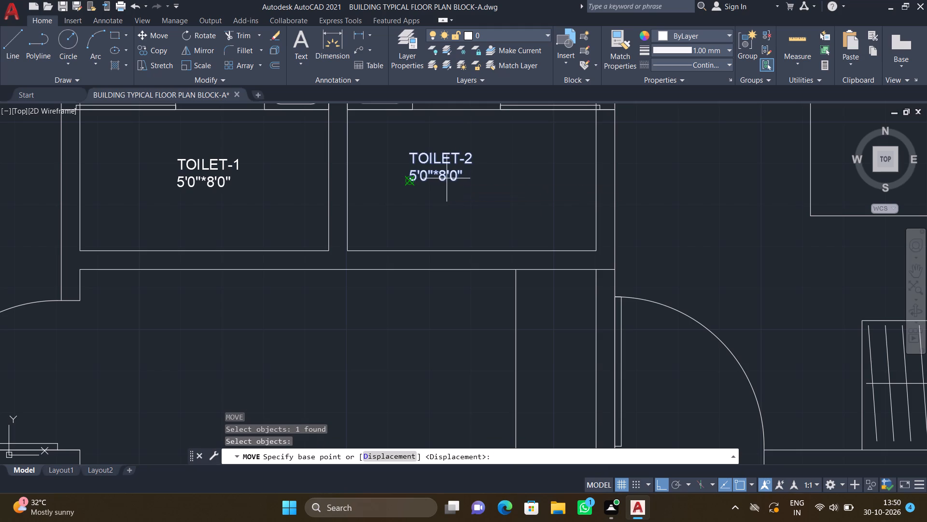
scroll(413, 157, "up", 1)
left_click(409, 149)
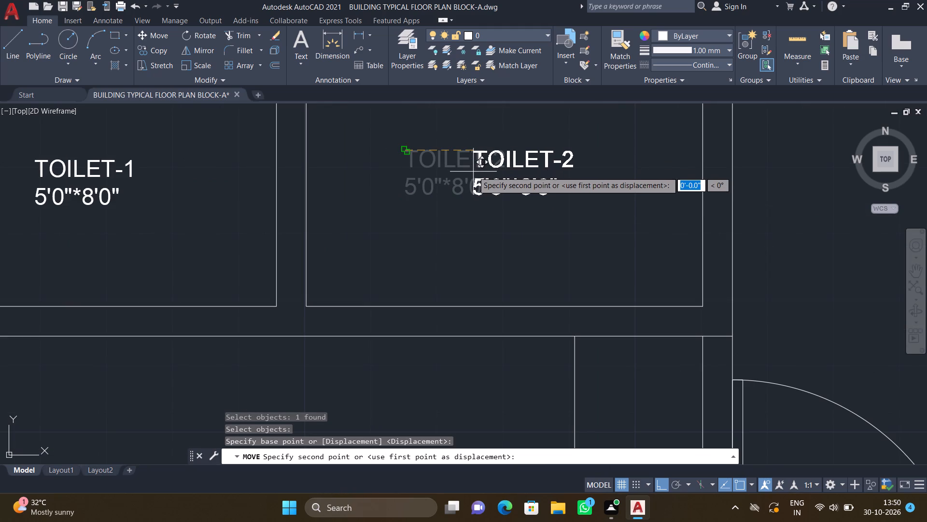
key("F8")
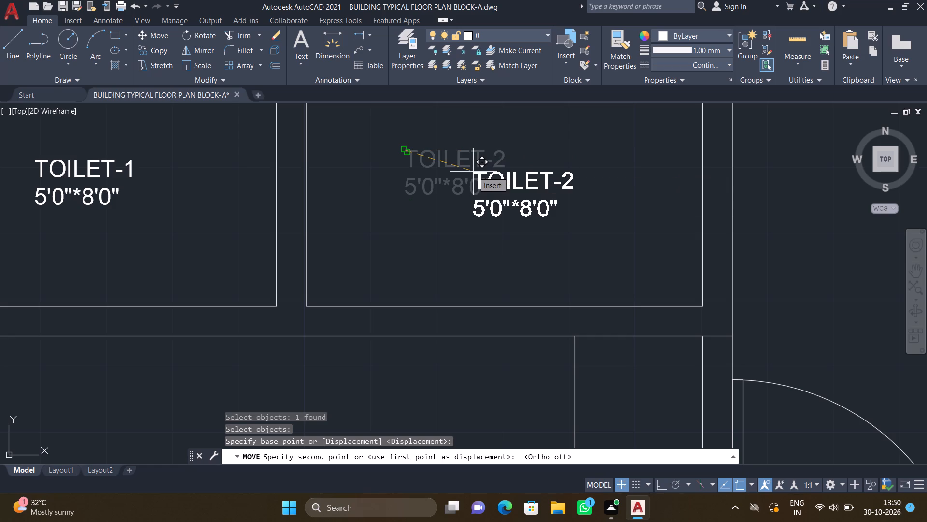
left_click(469, 161)
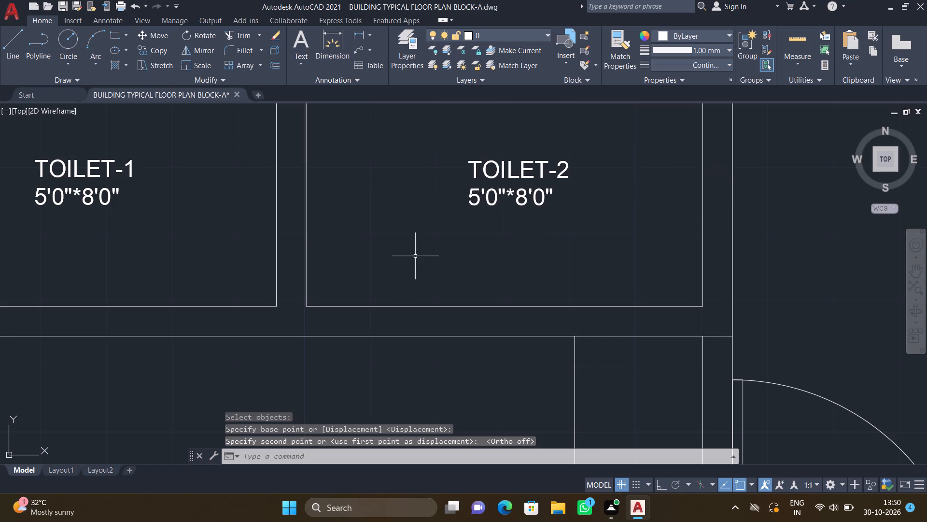
Add the multiline label "D" near the centre of the narrow crossed duct north of Toilet-1, at the shaft area's west end.
scroll(413, 246, "down", 3)
middle_click_drag(379, 291, 460, 207)
middle_click_drag(530, 224, 472, 254)
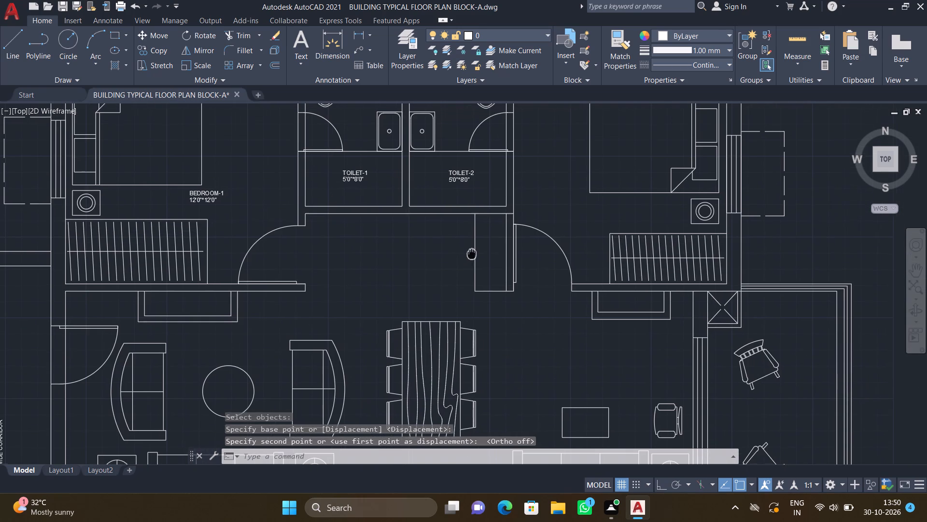
middle_click_drag(467, 237, 521, 305)
middle_click_drag(386, 214, 389, 224)
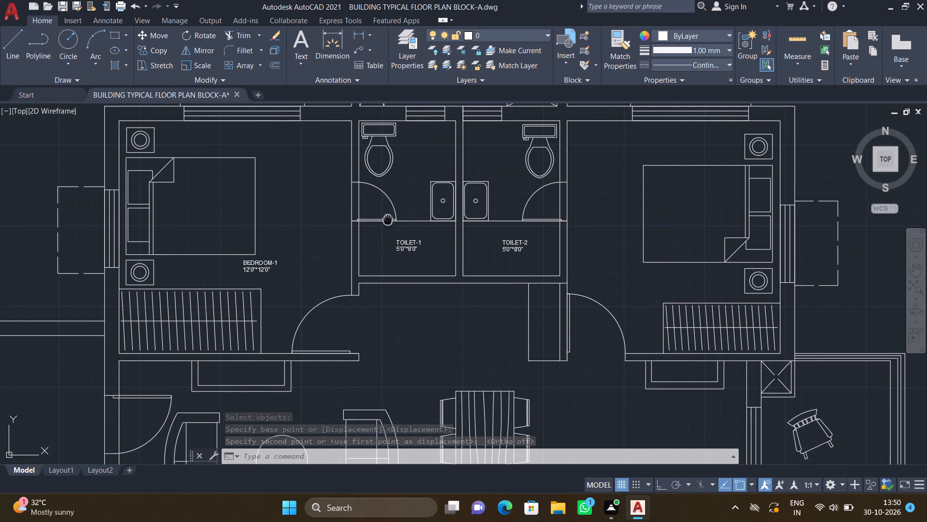
middle_click_drag(389, 224, 414, 311)
scroll(405, 177, "up", 3)
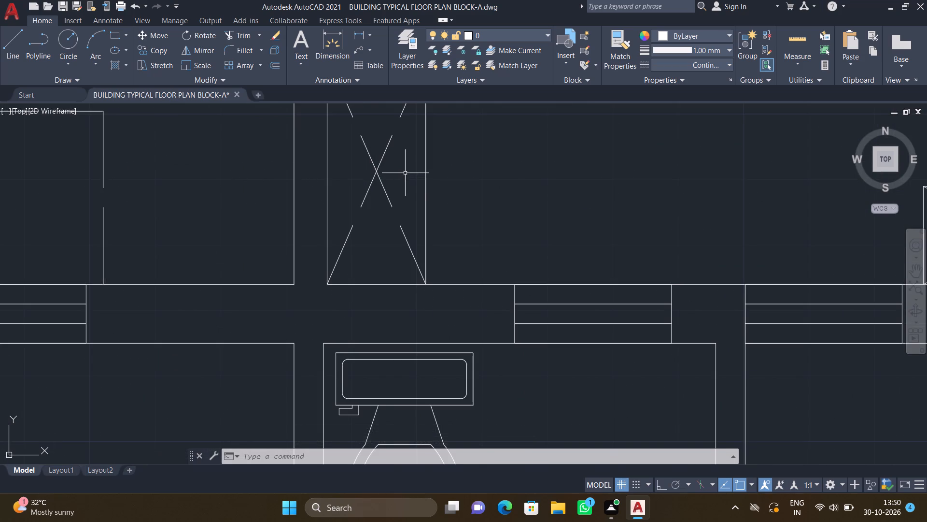
type("MT")
key("Return")
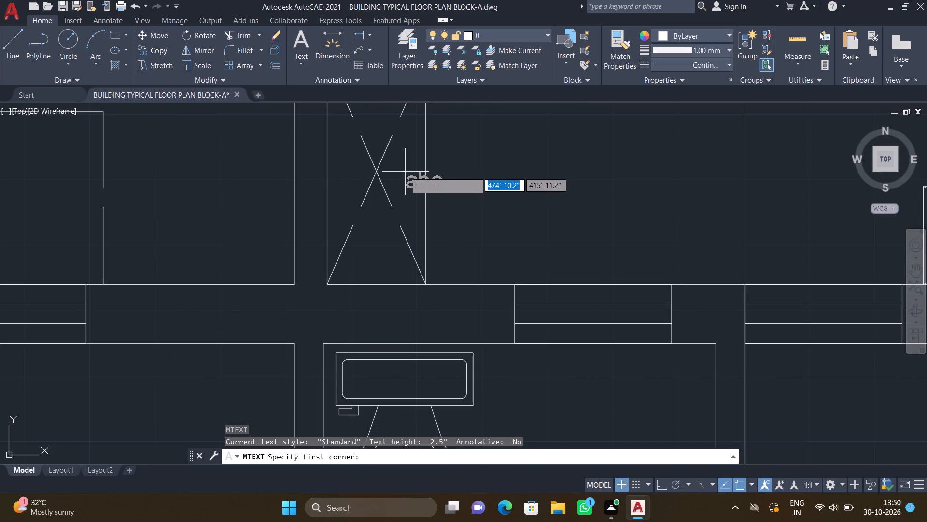
middle_click_drag(427, 209, 454, 255)
middle_click_drag(400, 211, 467, 291)
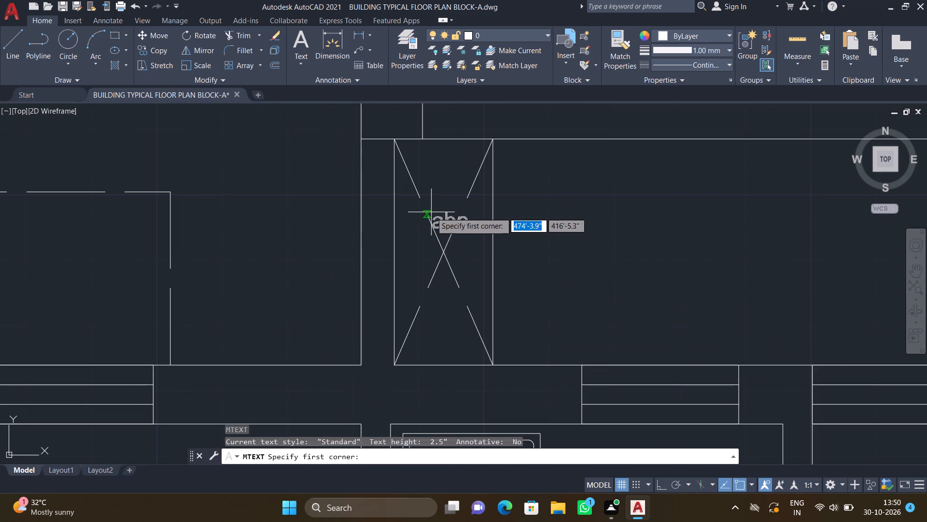
scroll(432, 215, "up", 4)
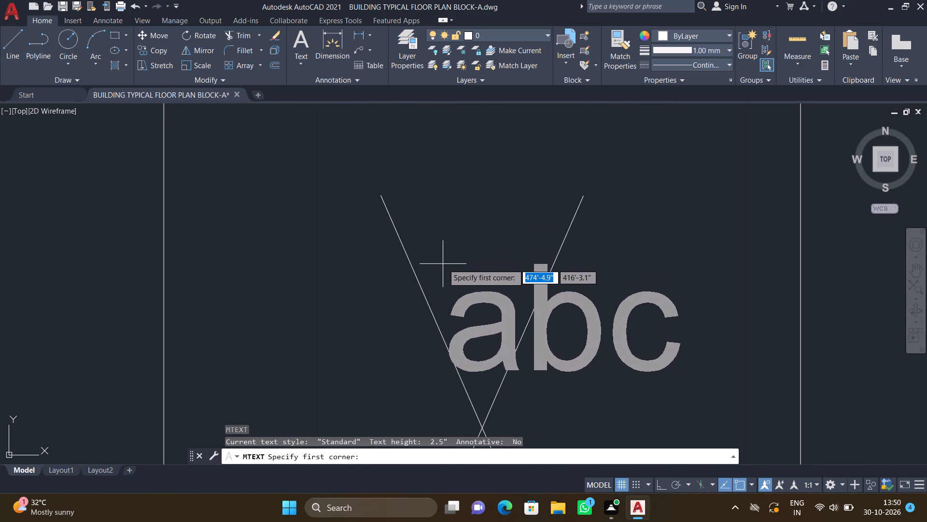
left_click(443, 264)
left_click(506, 307)
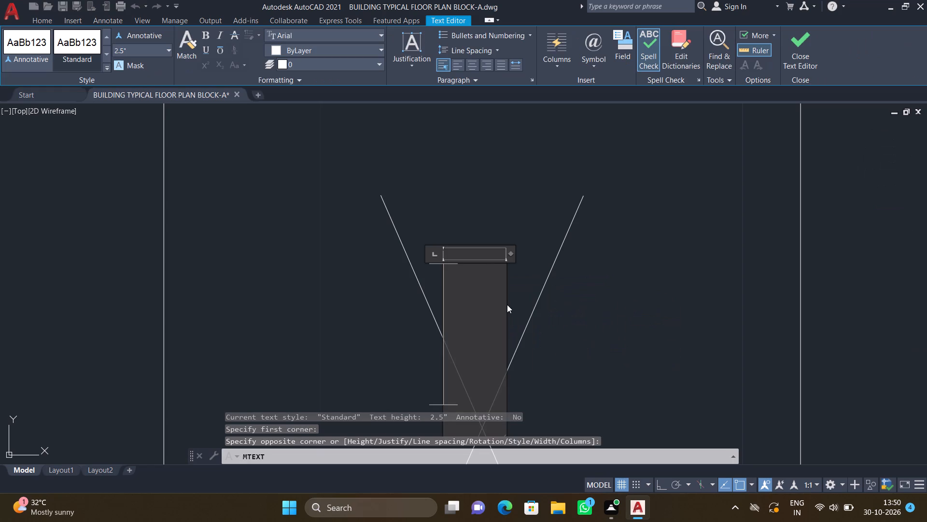
key("d")
key("Return")
key("Escape")
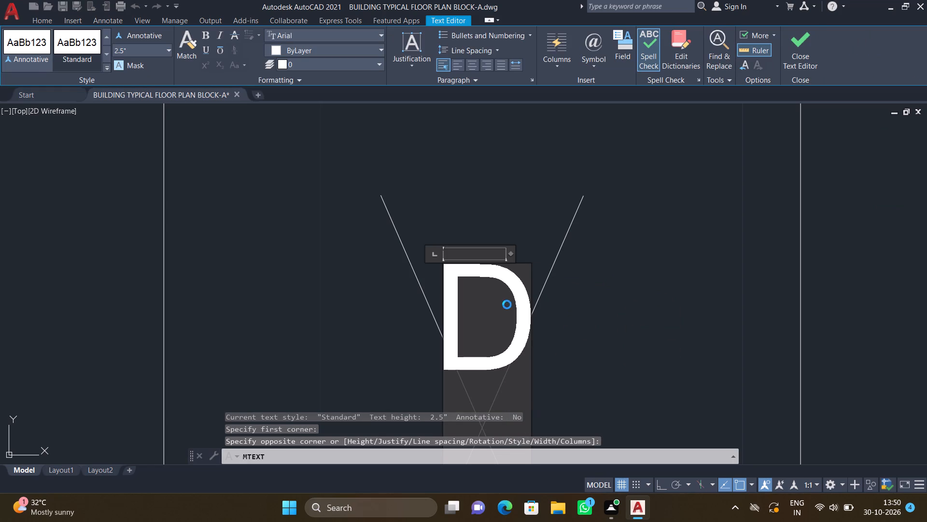
left_click(479, 253)
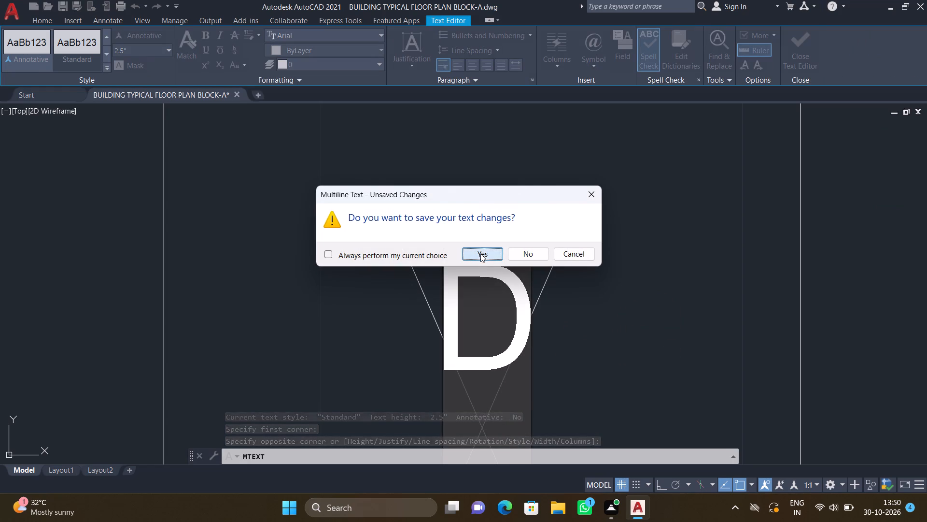
Add the multiline label "D" near the centre of the wide crossed duct north of Toilet-2, at the shaft area's east end.
scroll(512, 281, "down", 5)
middle_click_drag(539, 330, 456, 278)
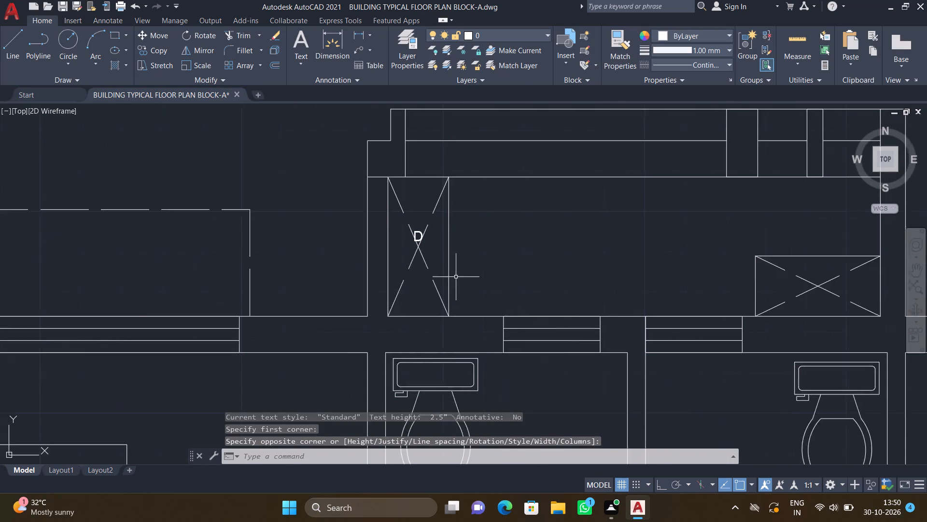
scroll(457, 276, "down", 2)
middle_click_drag(516, 277, 421, 244)
scroll(518, 251, "up", 3)
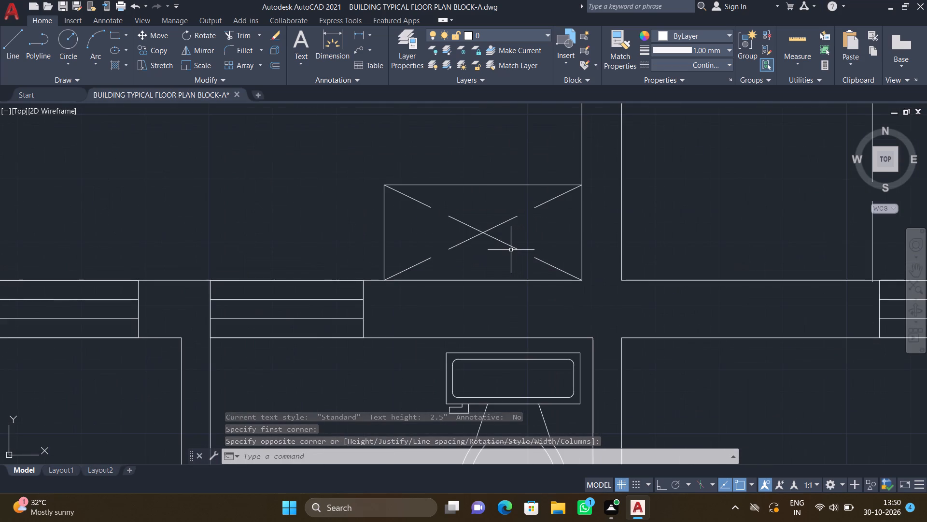
type("MT")
key("Return")
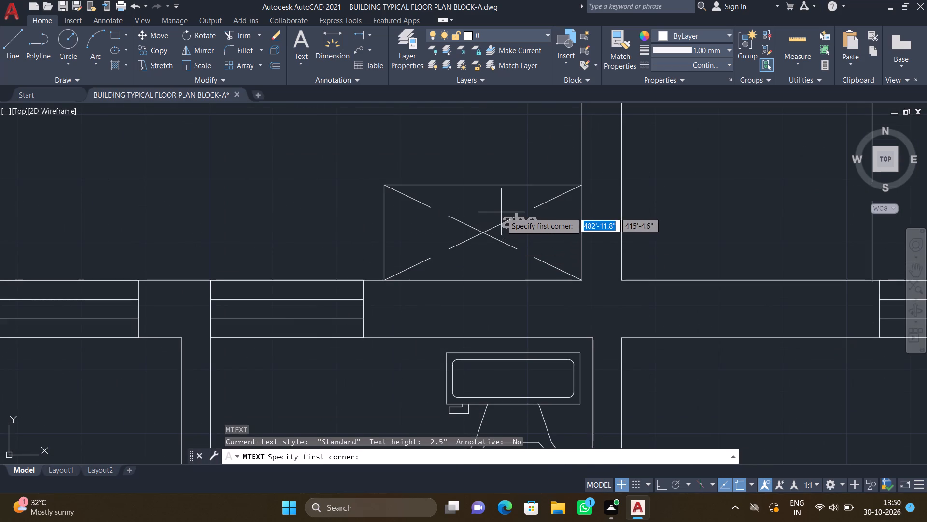
scroll(501, 215, "up", 2)
scroll(438, 217, "up", 1)
left_click_drag(430, 206, 433, 209)
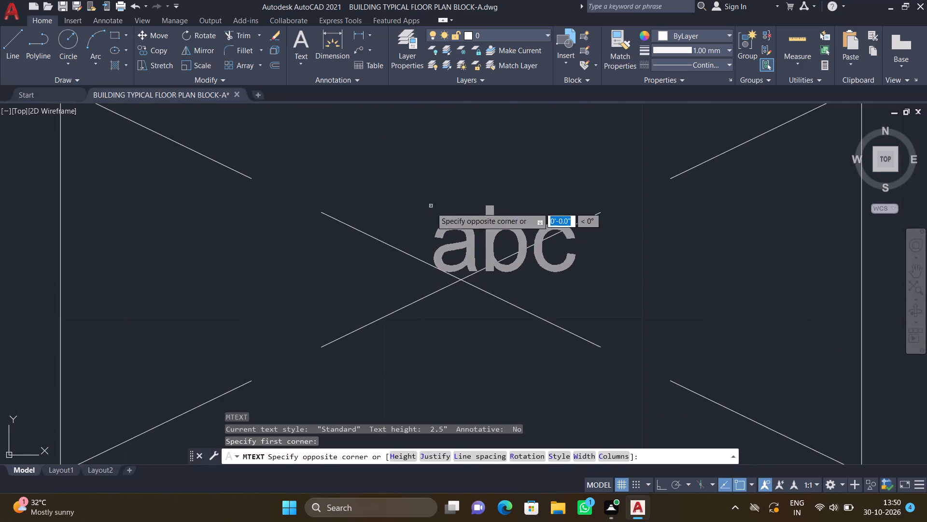
left_click_drag(433, 209, 434, 212)
left_click(492, 242)
key("d")
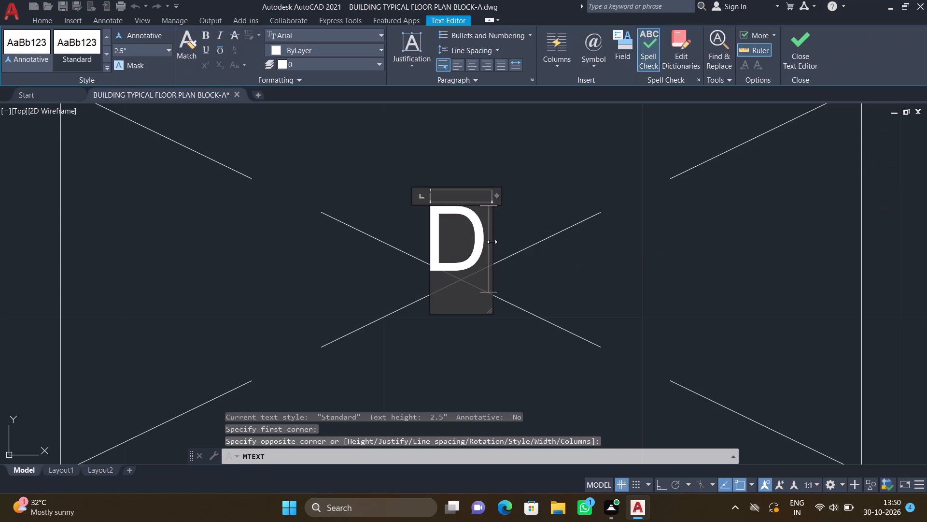
key("Return")
key("Escape")
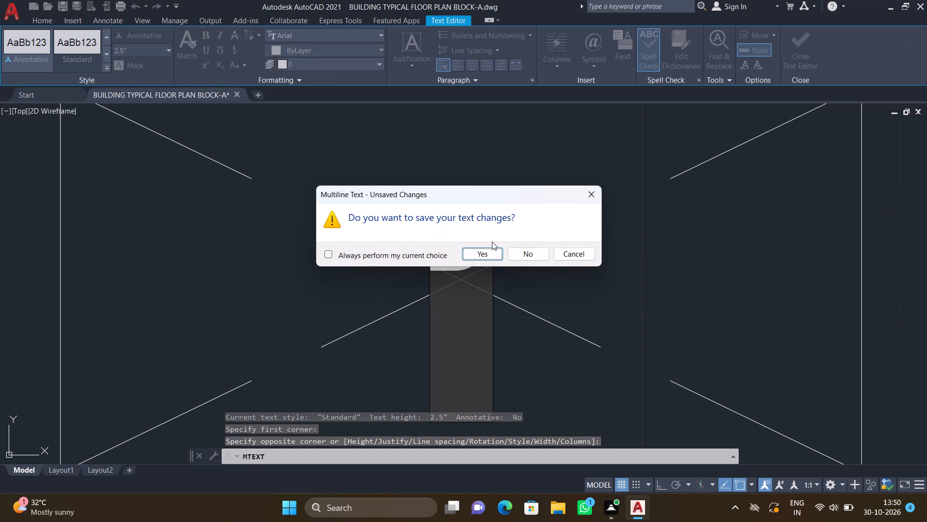
left_click(491, 253)
Add the multiline label "BEDROOM-2" with "11'0"*12'0"" beneath it in the northeast bedroom, southwest of the bed near the door.
scroll(495, 250, "down", 2)
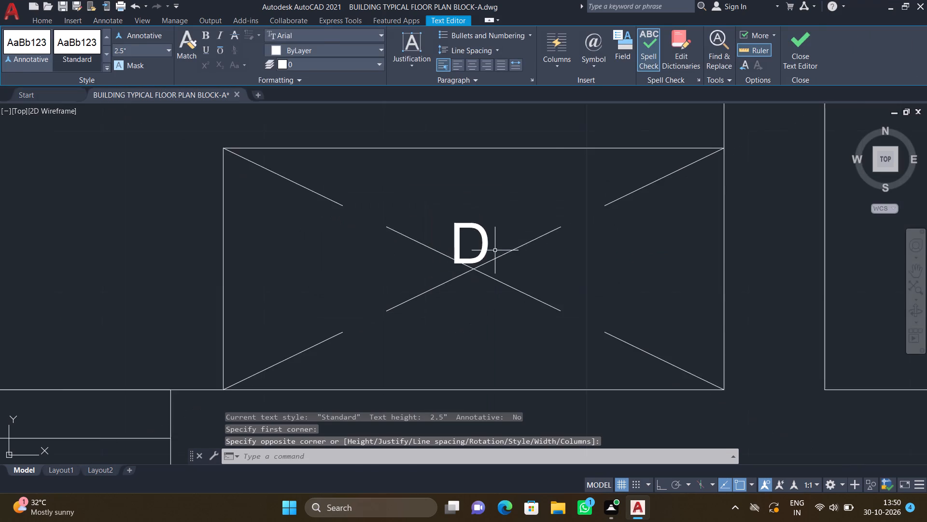
scroll(474, 282, "down", 3)
middle_click_drag(457, 303, 485, 252)
scroll(487, 256, "down", 3)
middle_click_drag(486, 333, 446, 233)
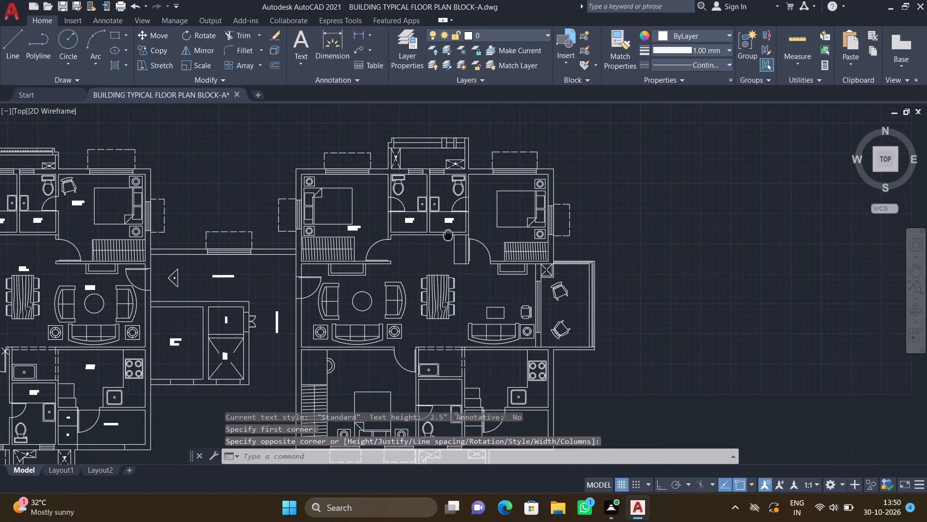
scroll(492, 206, "up", 3)
type("MT")
key("Return")
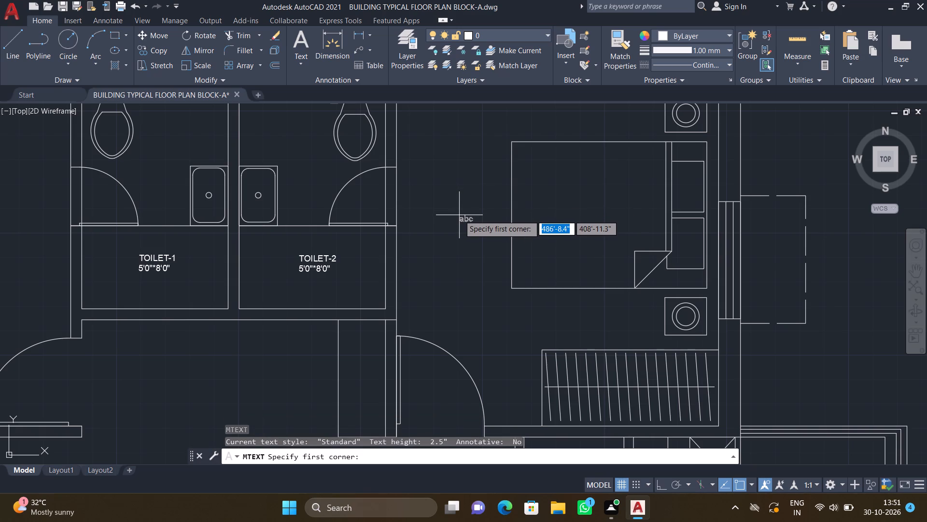
middle_click_drag(458, 243, 428, 164)
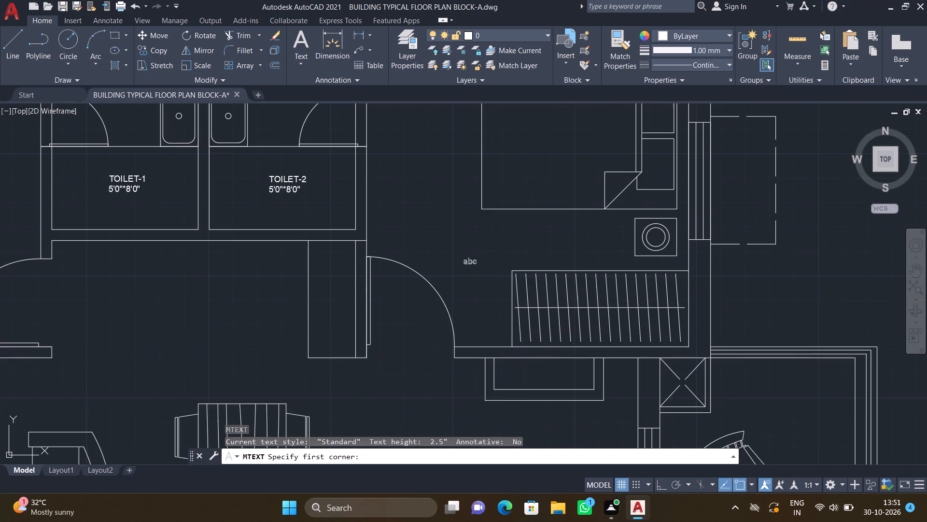
scroll(434, 237, "up", 1)
left_click_drag(435, 214, 446, 219)
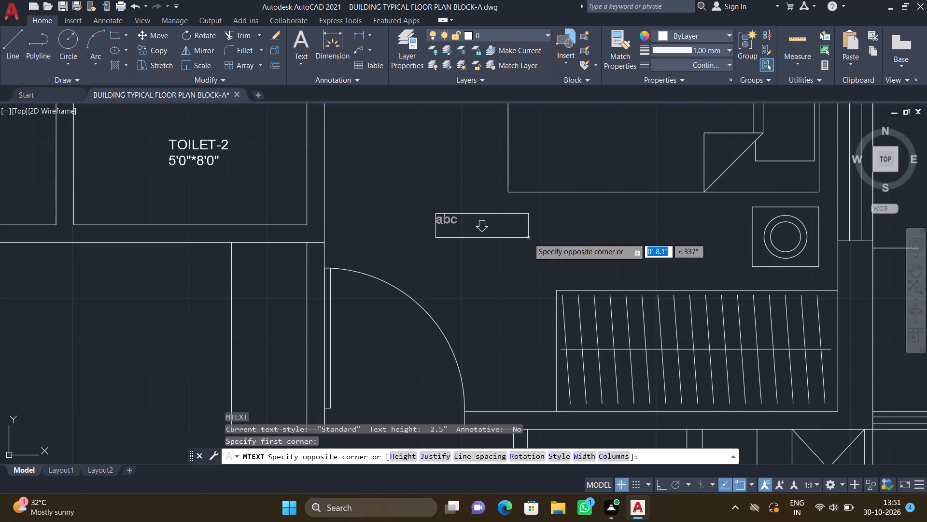
left_click(661, 268)
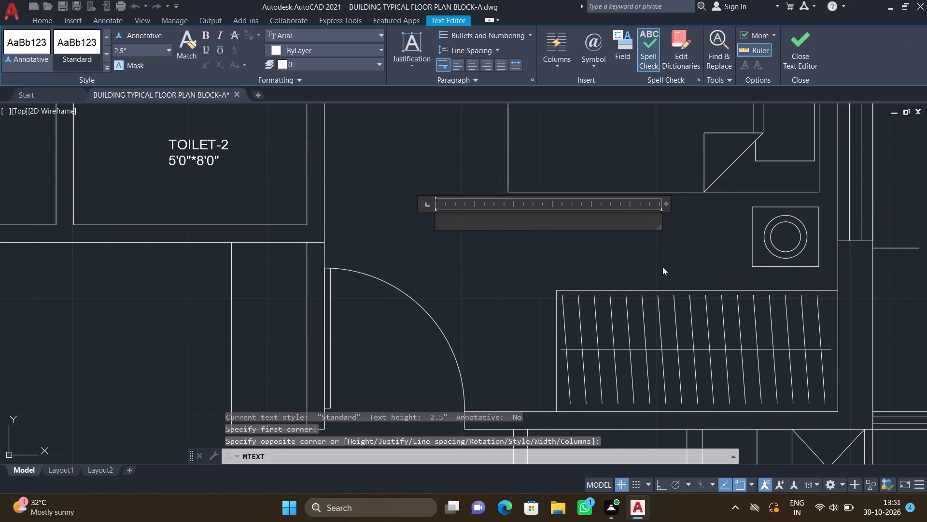
type("BEDR")
type("OOM")
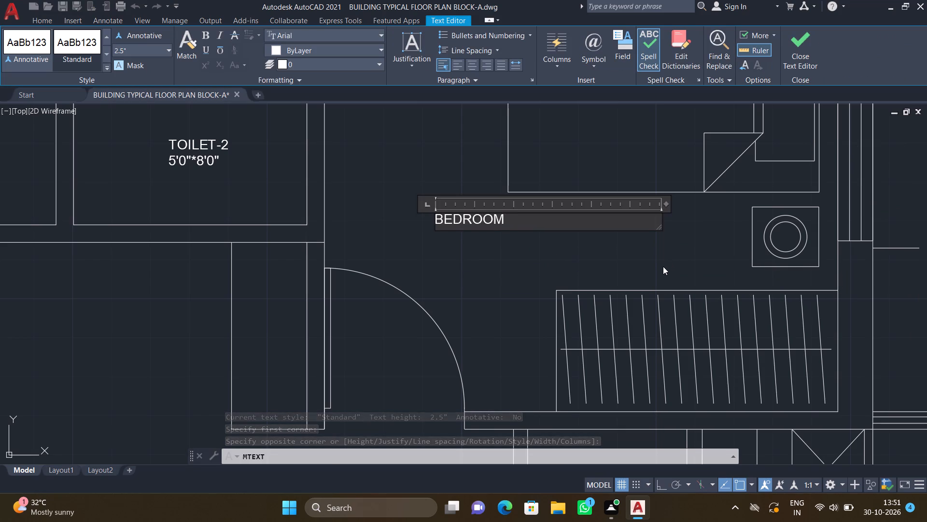
type("-2")
key("Return")
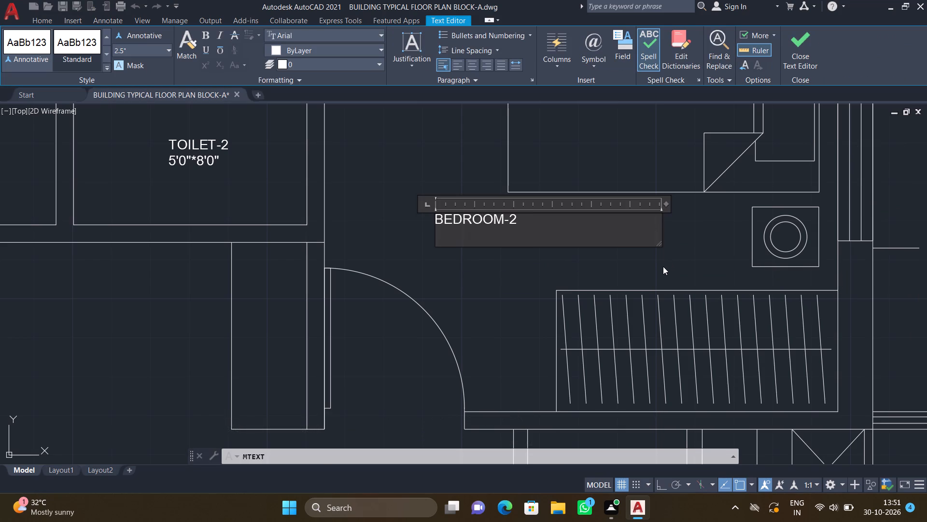
type("11'")
type("0\"*")
type("12'")
type("0\"")
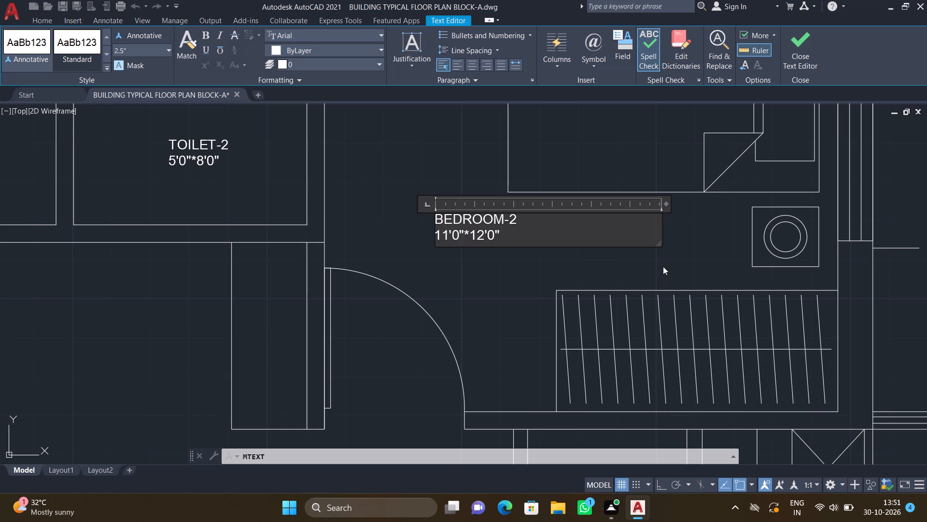
key("Return")
key("Escape")
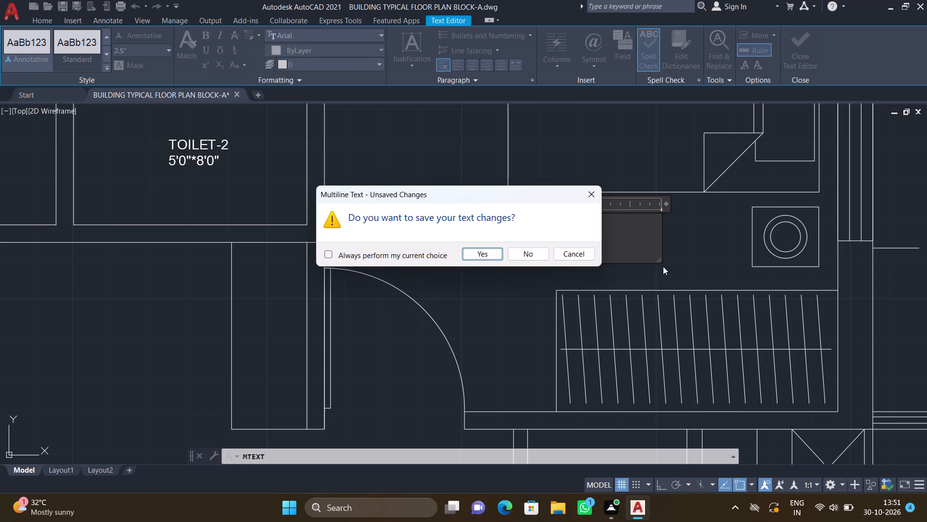
left_click(489, 252)
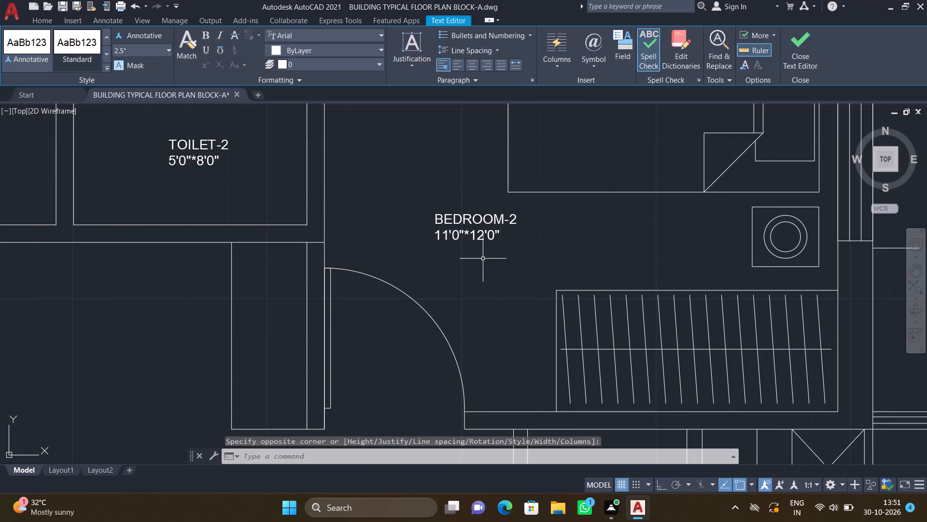
Trim the bedroom-side wall lines crossing the door openings of Toilet-2 and Toilet-1.
scroll(445, 274, "down", 2)
type("TR")
key("Return")
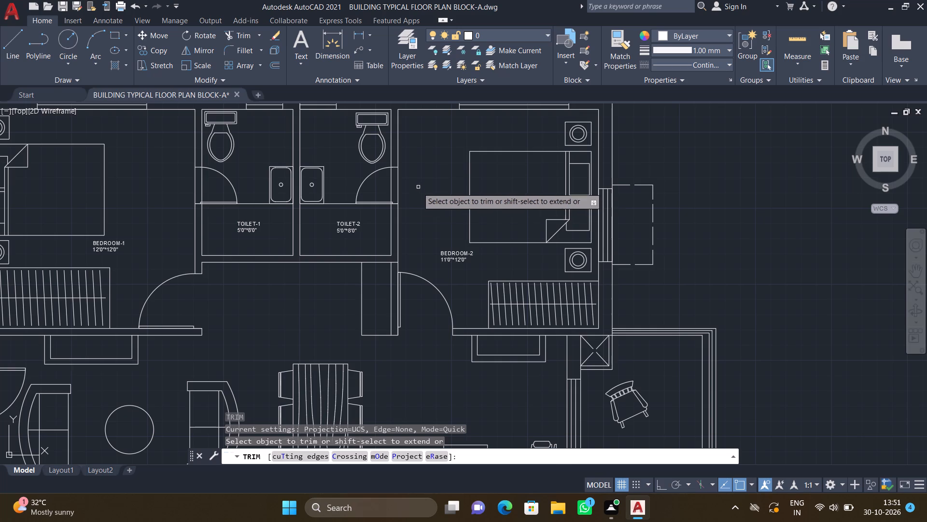
left_click(398, 190)
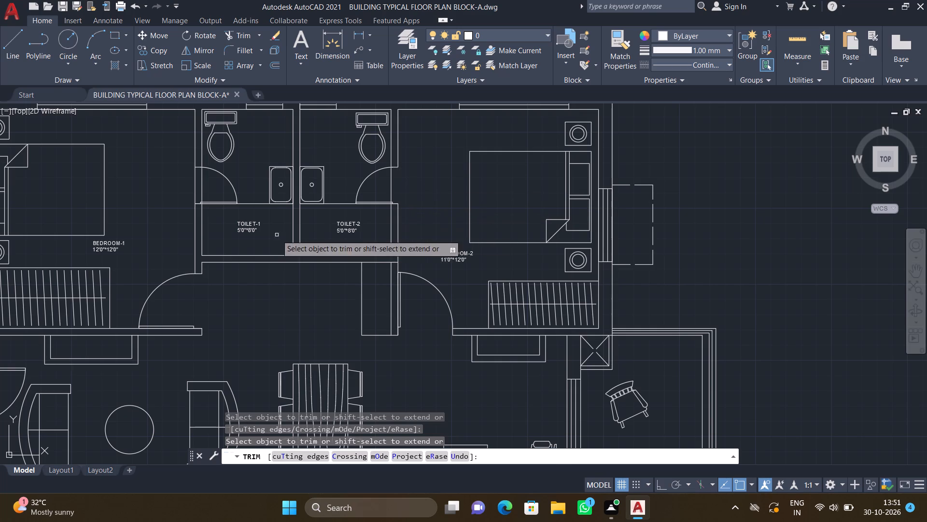
left_click(197, 183)
left_click(197, 183)
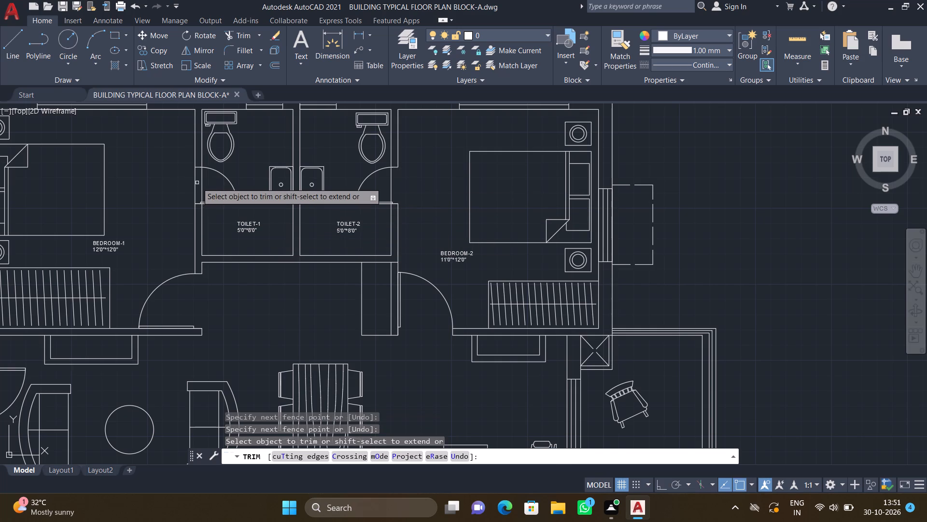
left_click(195, 183)
key("Return")
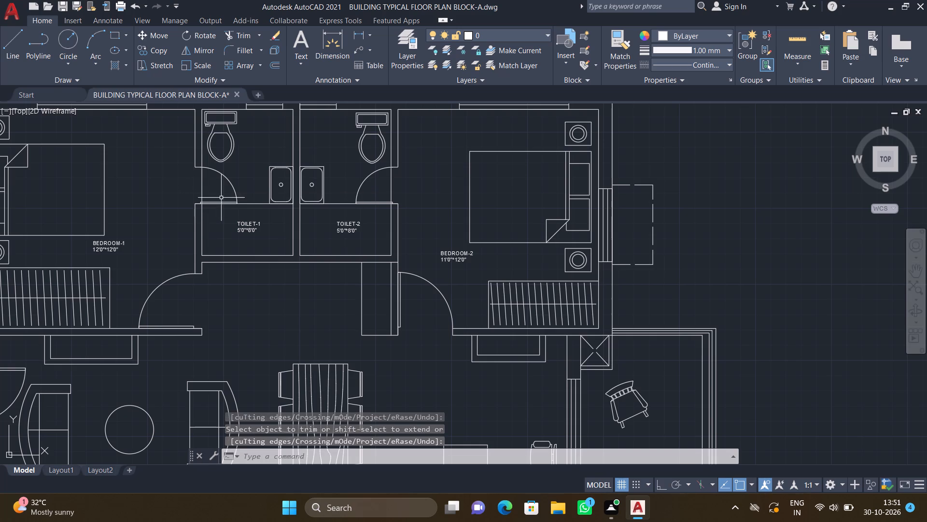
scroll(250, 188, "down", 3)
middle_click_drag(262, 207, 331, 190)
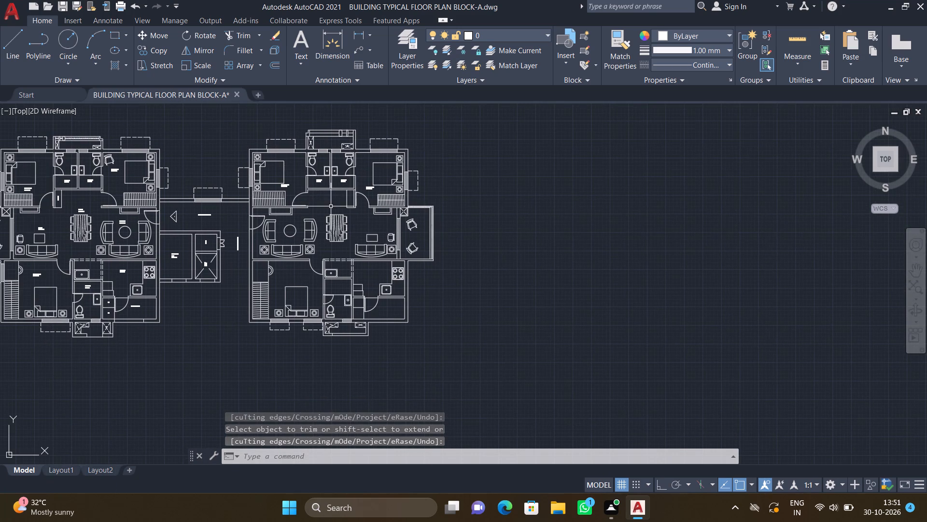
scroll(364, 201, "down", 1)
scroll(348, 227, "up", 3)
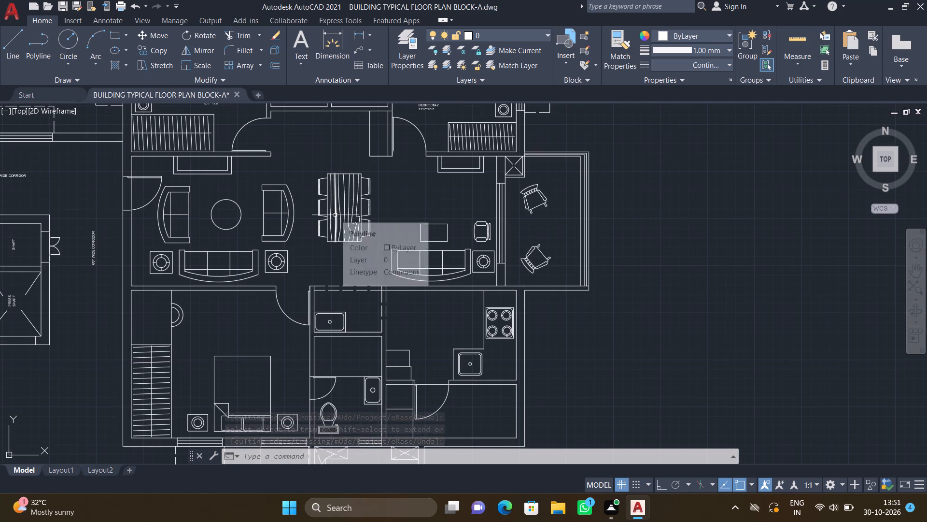
Add the multiline label "DRAWING" with "12'7"*11'6"" beneath it in the drawing room, north of the round table.
type("MT")
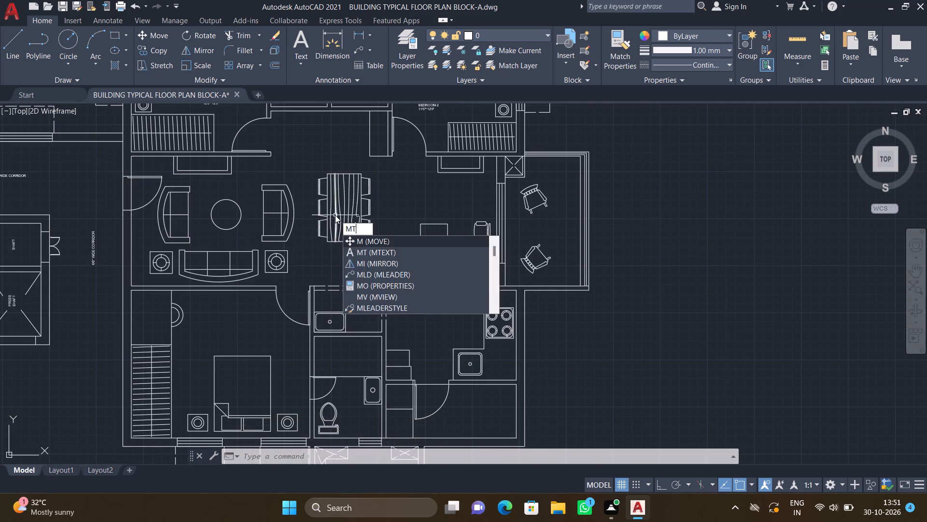
key("Return")
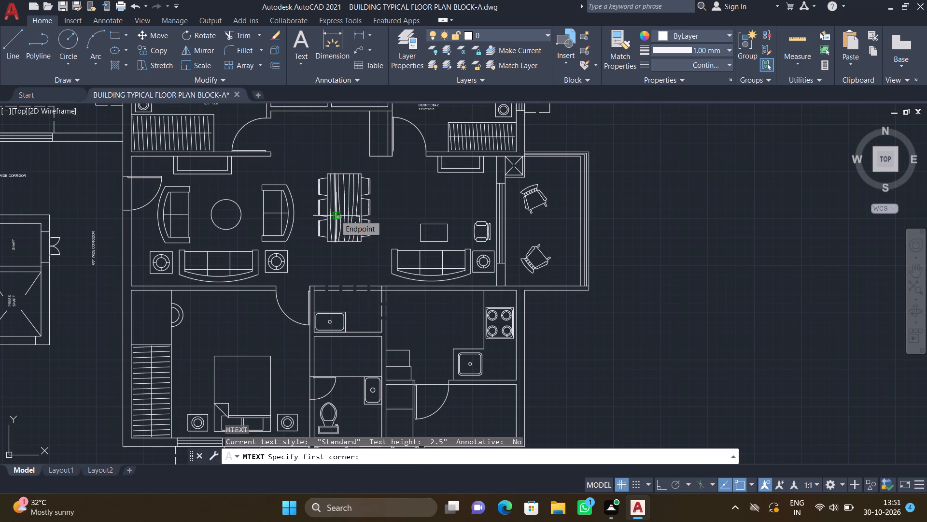
middle_click(335, 215)
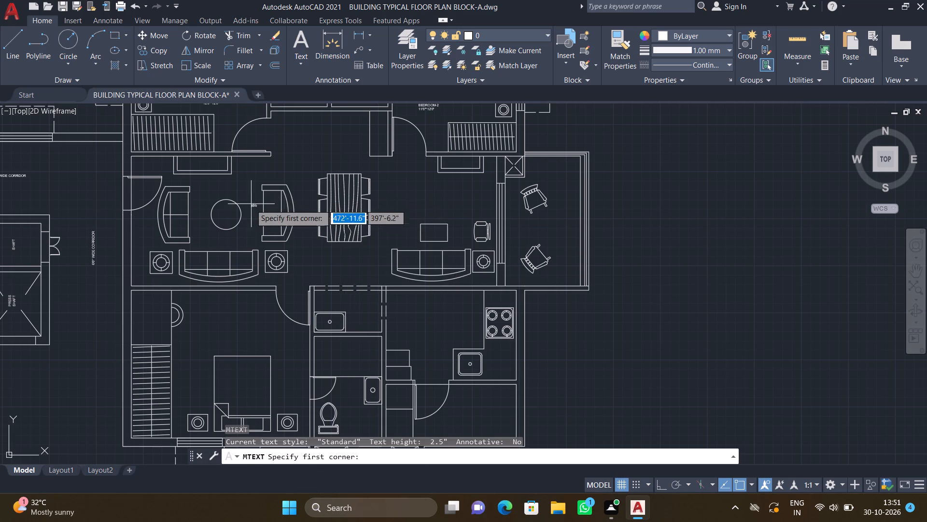
scroll(211, 183, "up", 2)
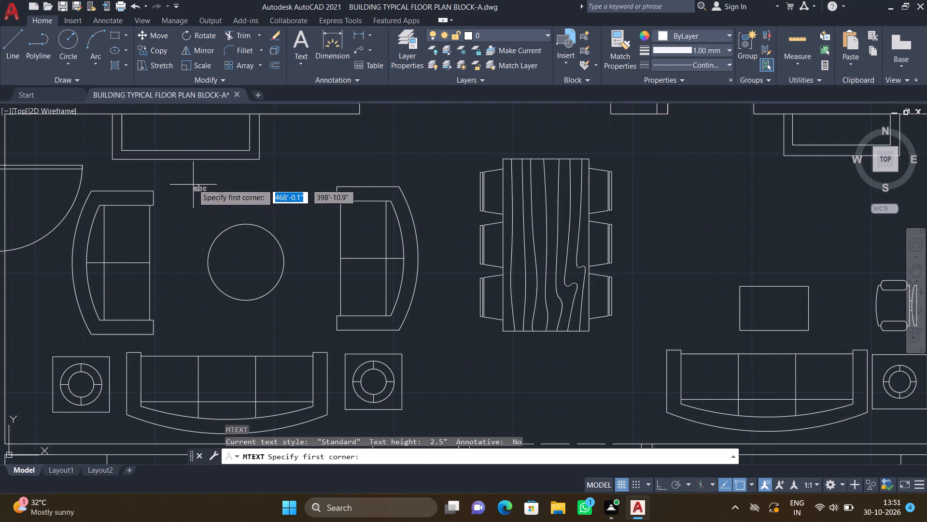
left_click(191, 180)
left_click(284, 207)
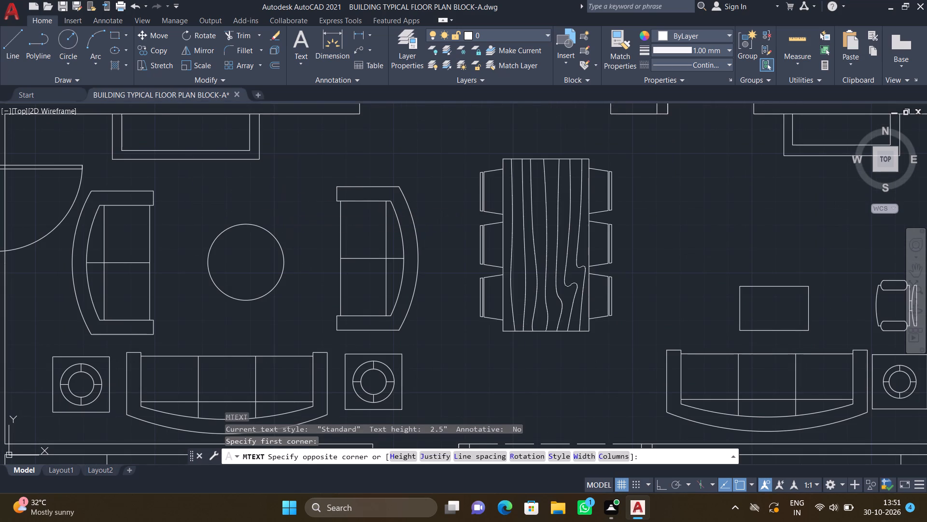
type("DRAWING")
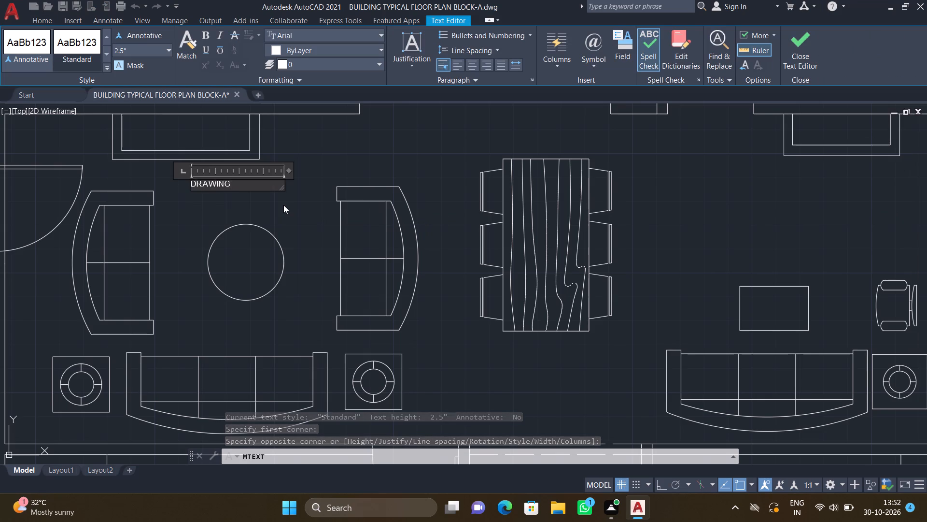
key("Return")
type("12'")
type("7\"*")
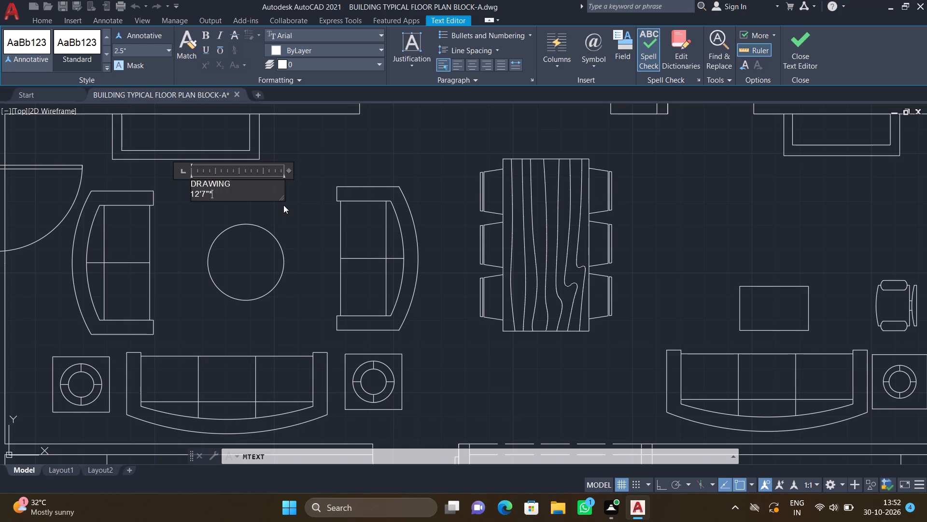
type("11'")
type("6\"")
key("Return")
key("Escape")
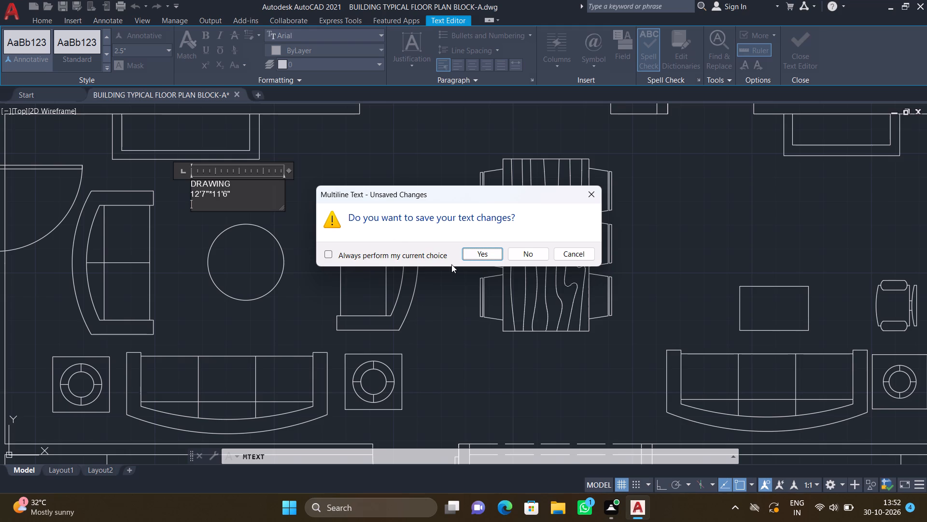
left_click(479, 254)
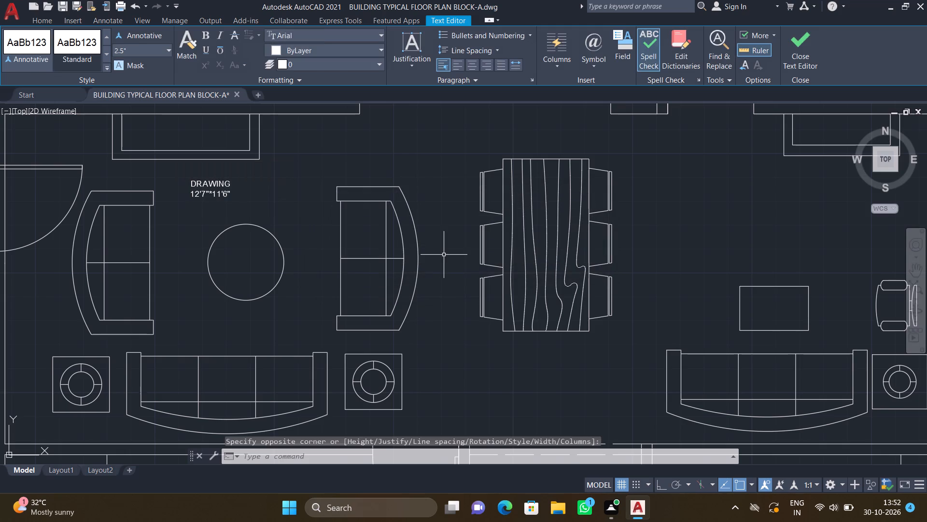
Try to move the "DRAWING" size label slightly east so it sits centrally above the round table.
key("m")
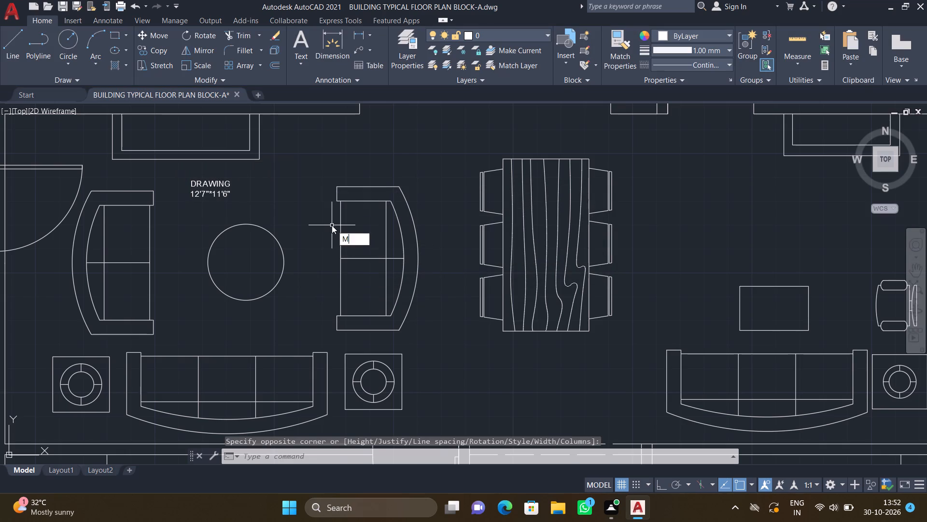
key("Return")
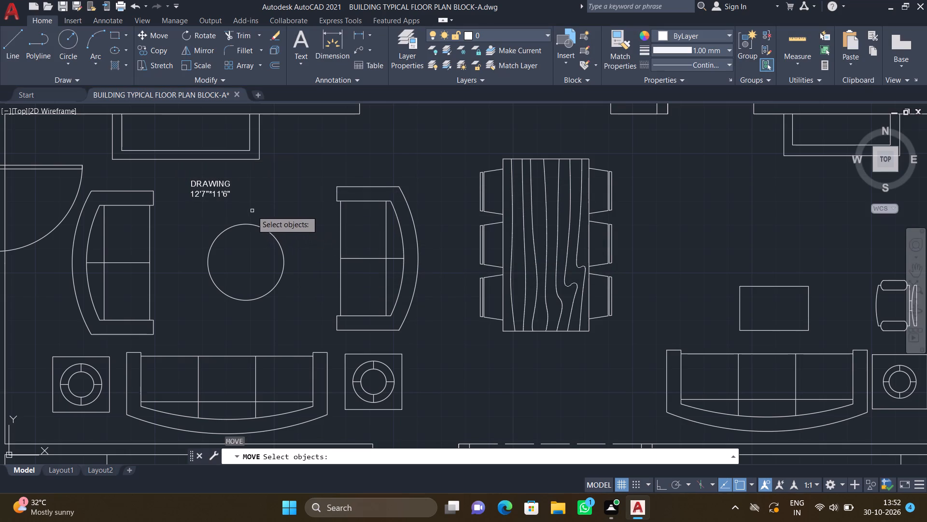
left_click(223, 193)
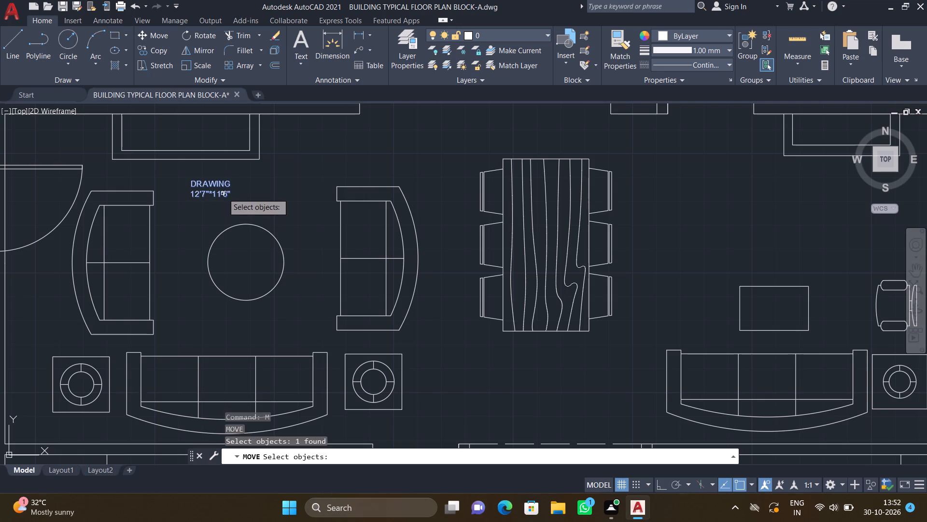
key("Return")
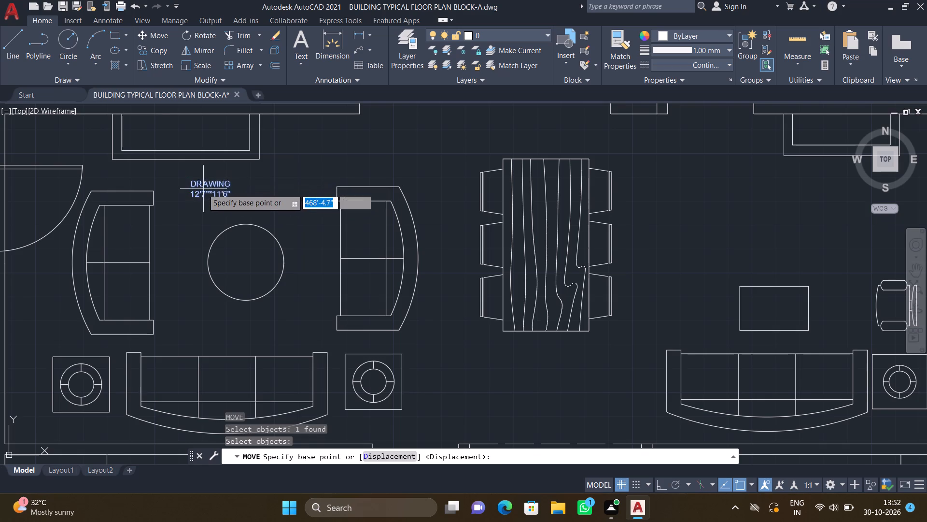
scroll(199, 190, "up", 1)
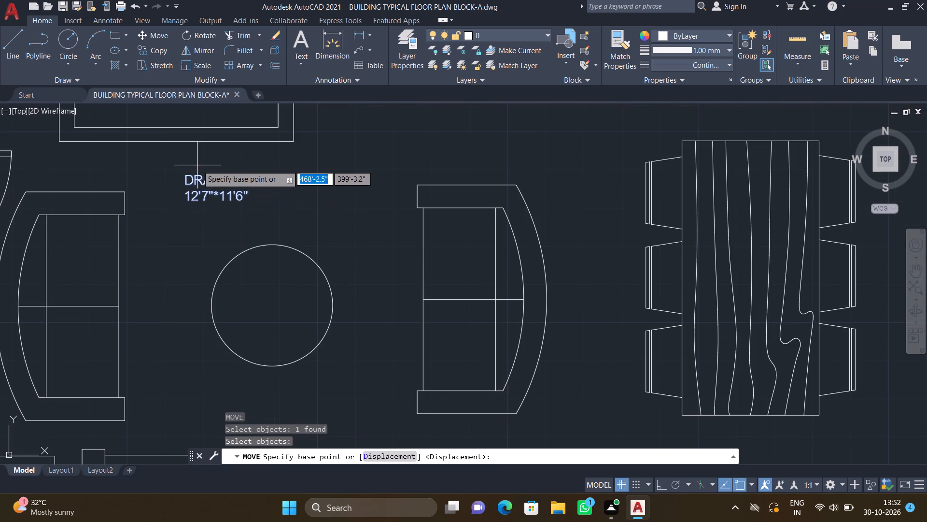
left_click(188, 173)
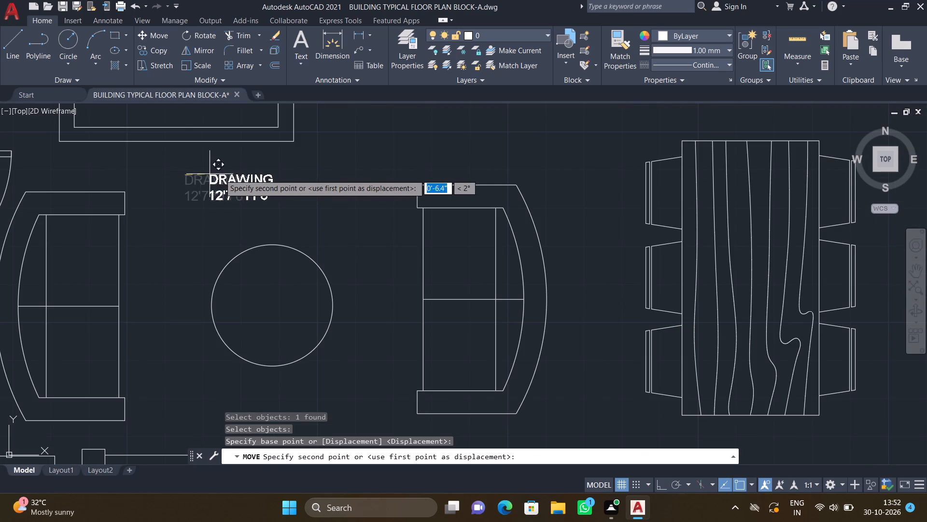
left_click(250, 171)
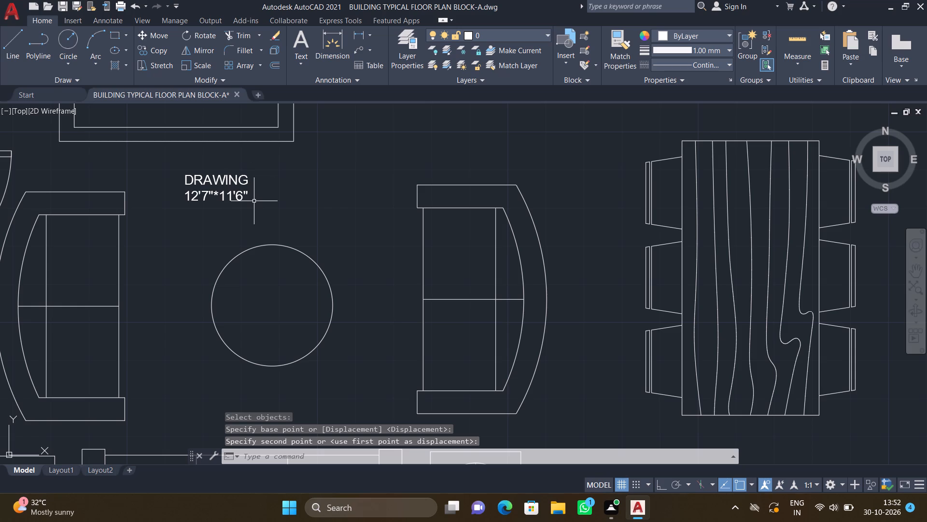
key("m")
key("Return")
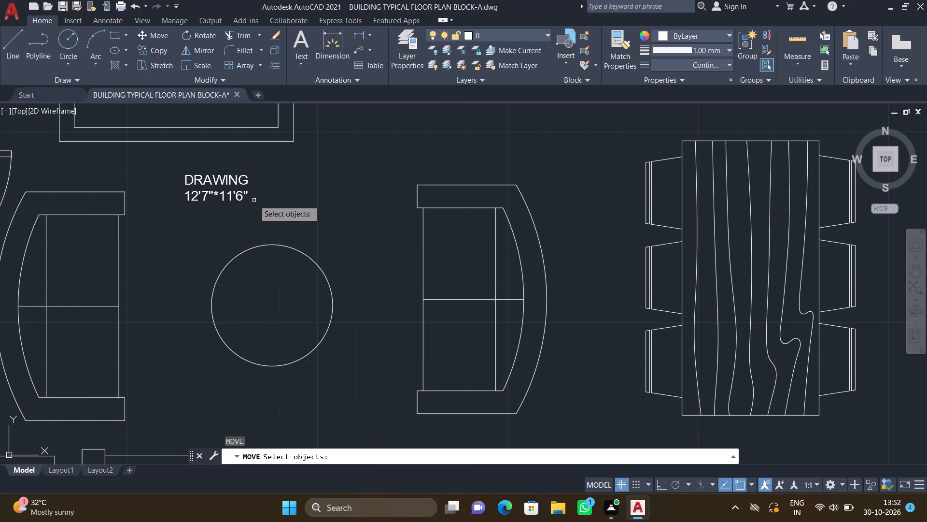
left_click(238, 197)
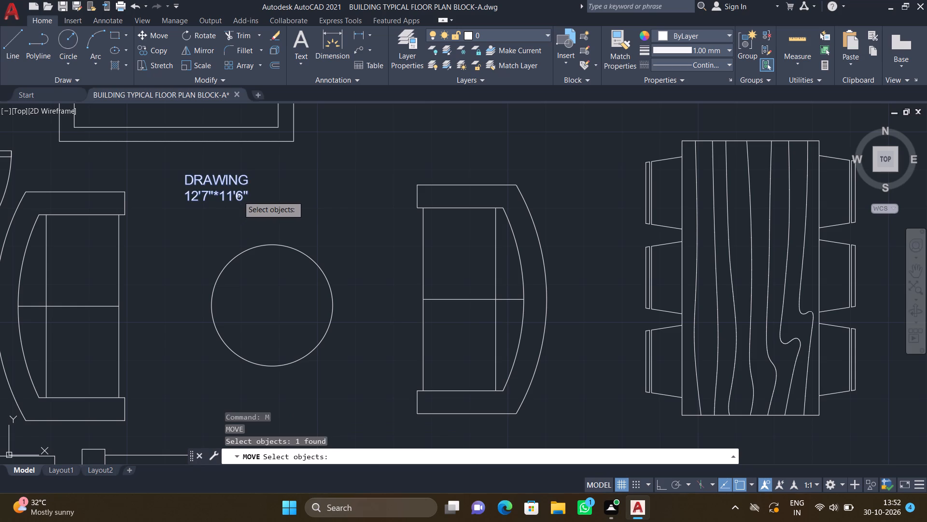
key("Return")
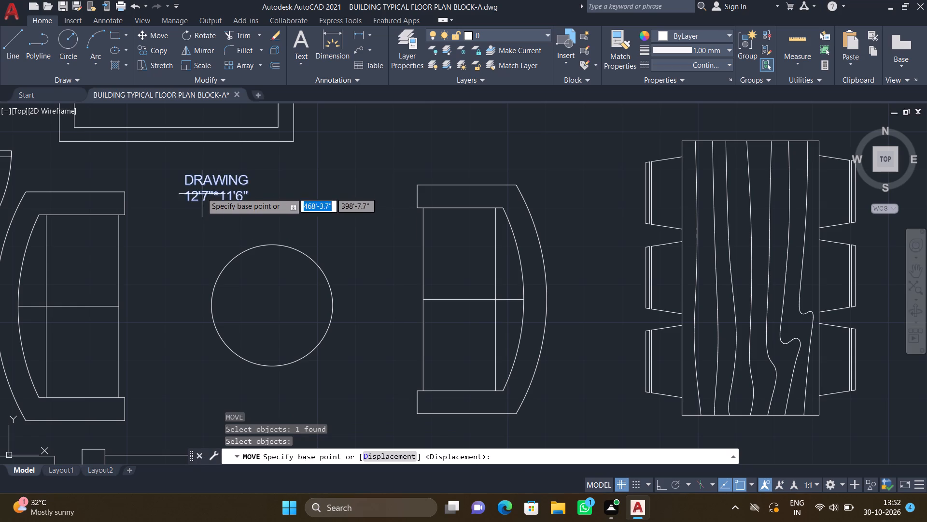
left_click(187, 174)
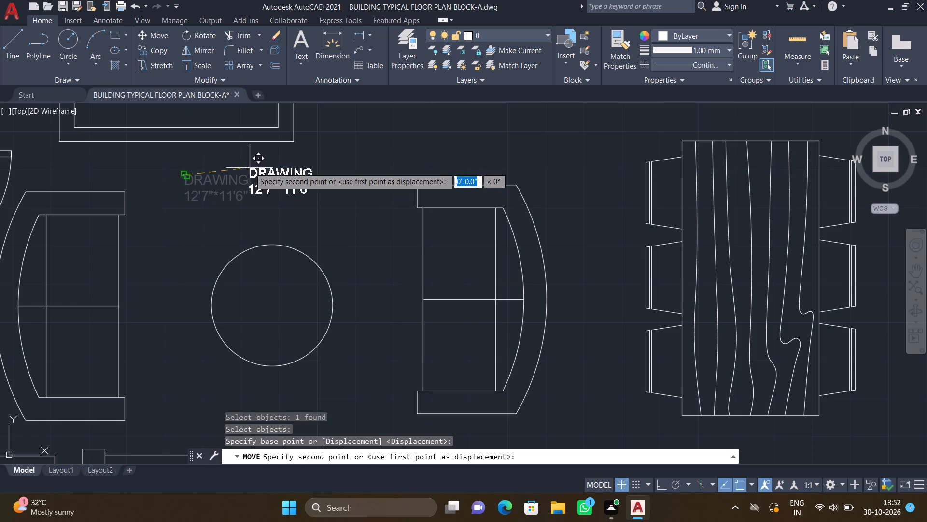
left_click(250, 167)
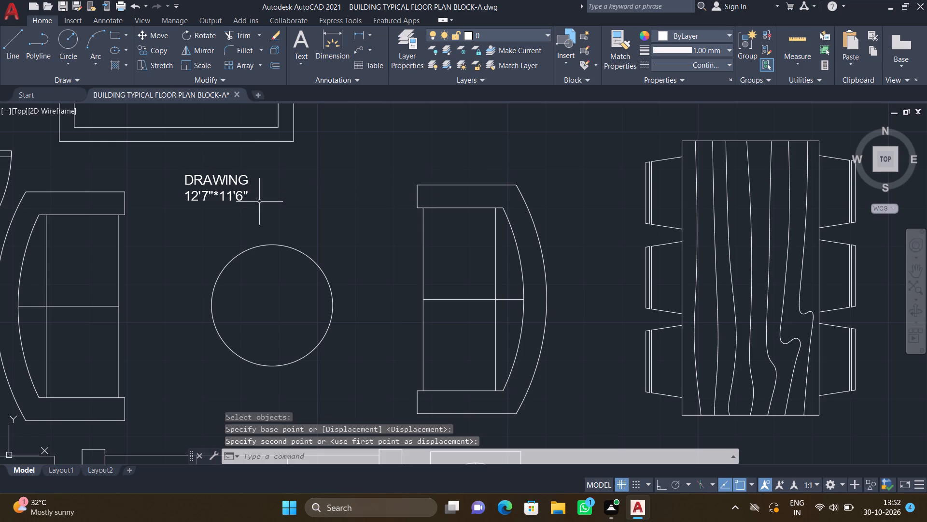
Add the multiline label "POOJA" inside the narrow rectangular niche just west of Bedroom-2's door.
scroll(262, 197, "down", 4)
middle_click_drag(303, 204, 266, 215)
scroll(302, 192, "up", 2)
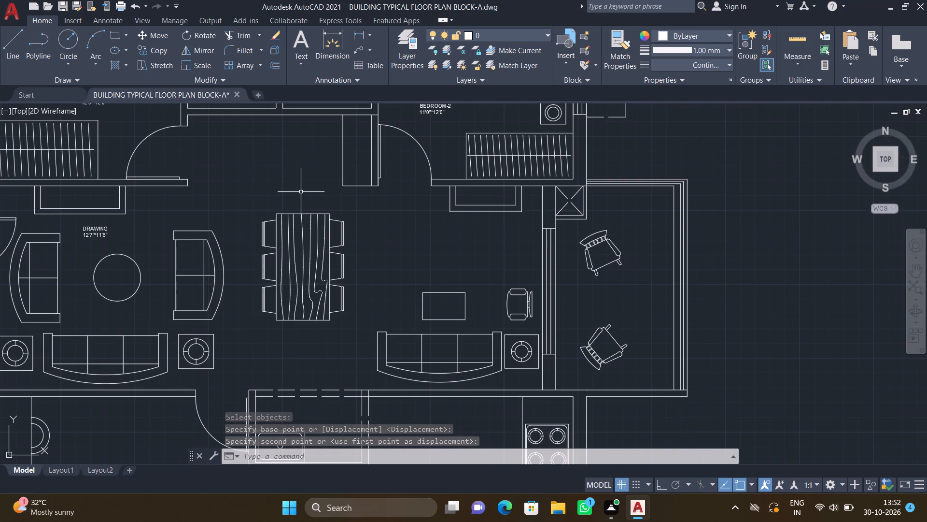
type("MT")
key("Return")
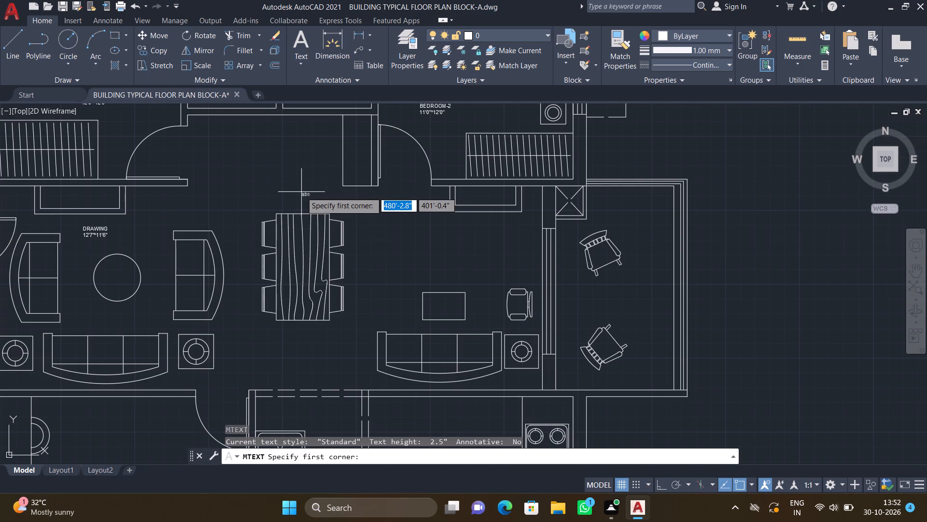
middle_click_drag(330, 188, 314, 232)
scroll(336, 200, "up", 2)
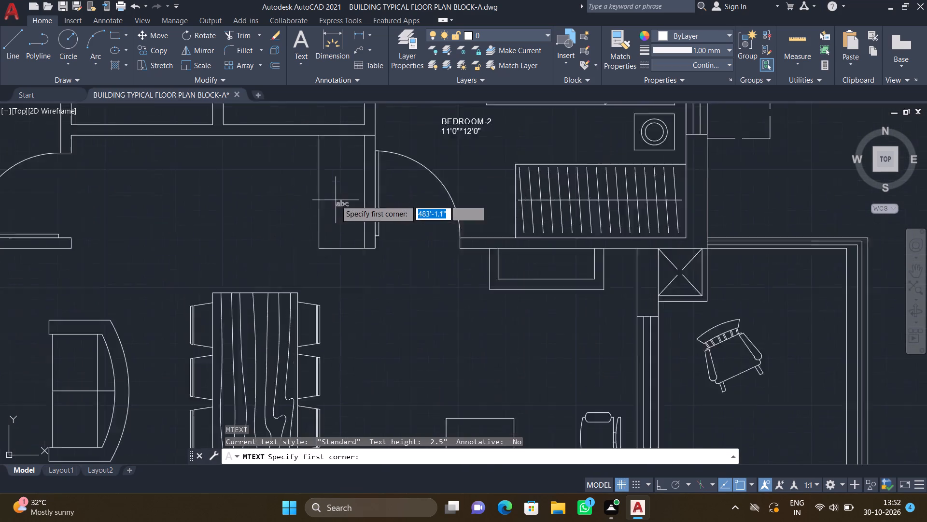
scroll(335, 200, "up", 1)
left_click_drag(301, 168, 303, 172)
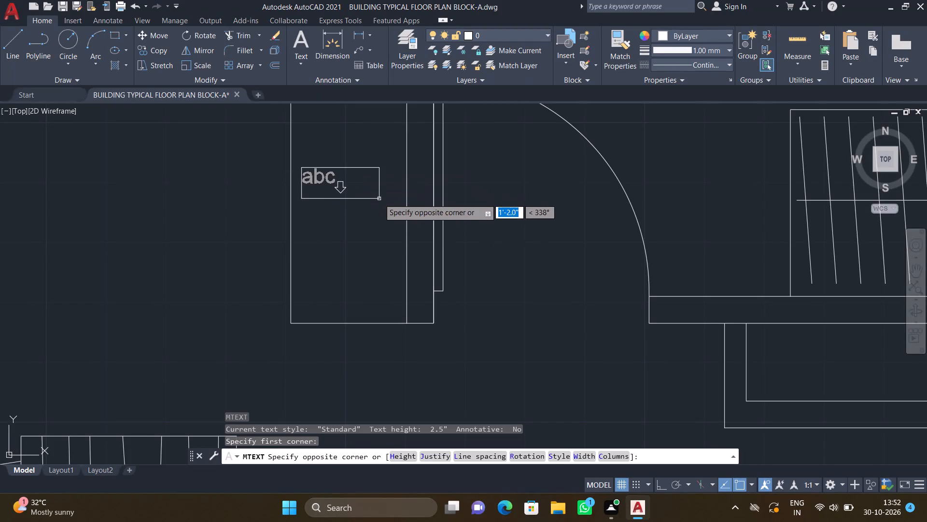
double_click(383, 203)
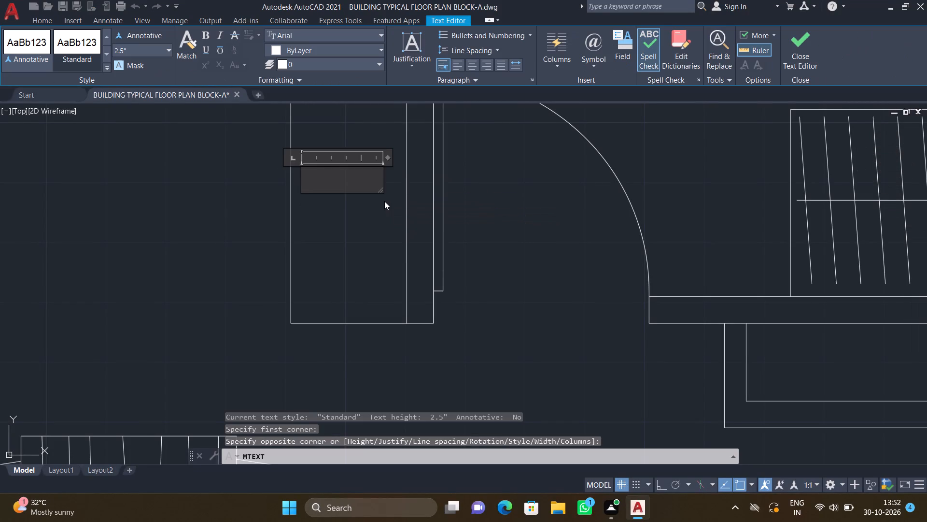
type("POOJA")
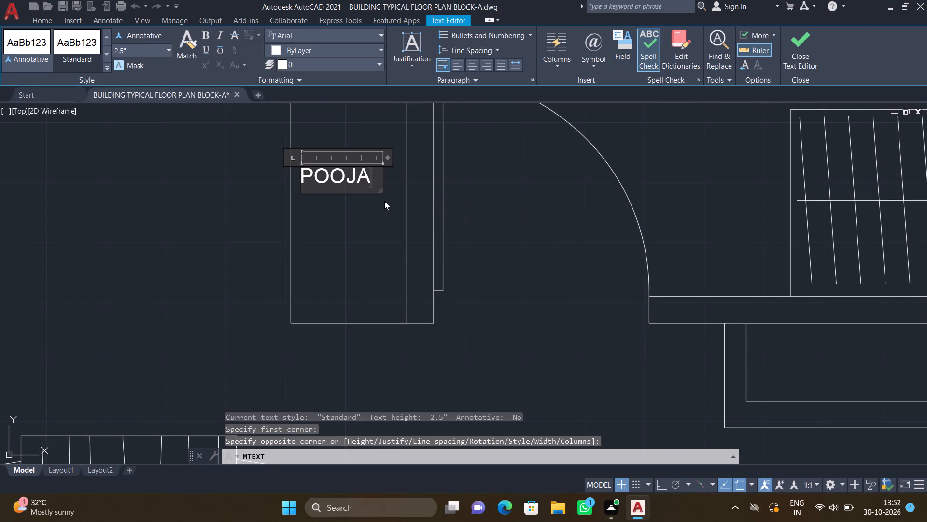
key("Return")
key("Escape")
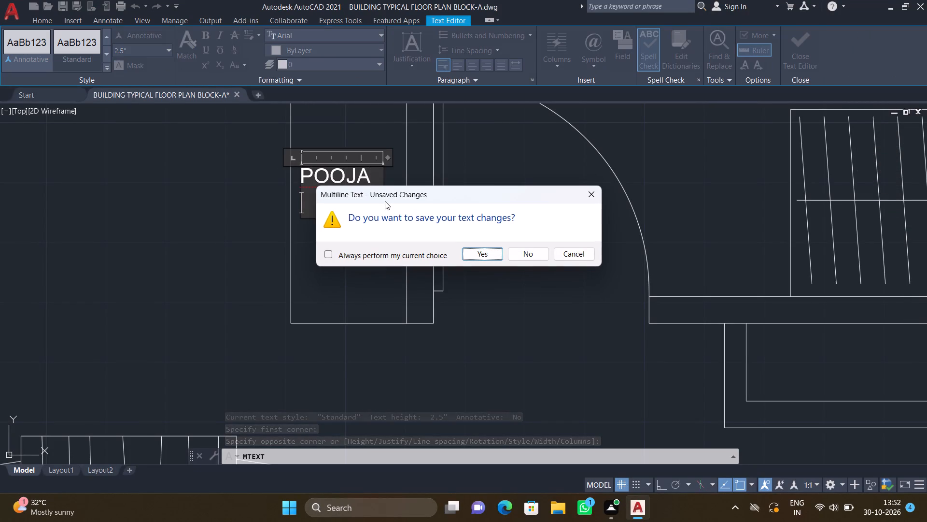
left_click(477, 249)
Rotate the "POOJA" label 90° about its upper-left corner so it reads vertically along the niche west of Bedroom-2's door.
scroll(422, 221, "down", 2)
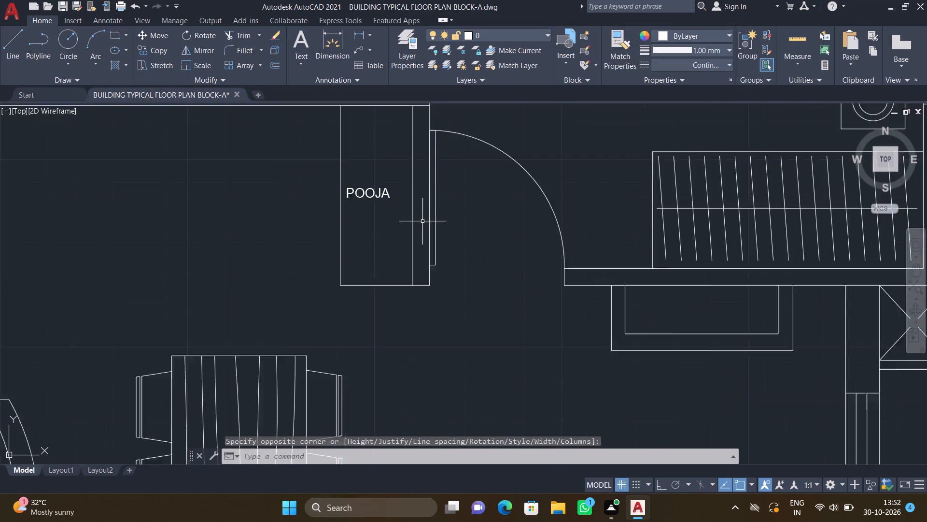
middle_click_drag(419, 221, 491, 236)
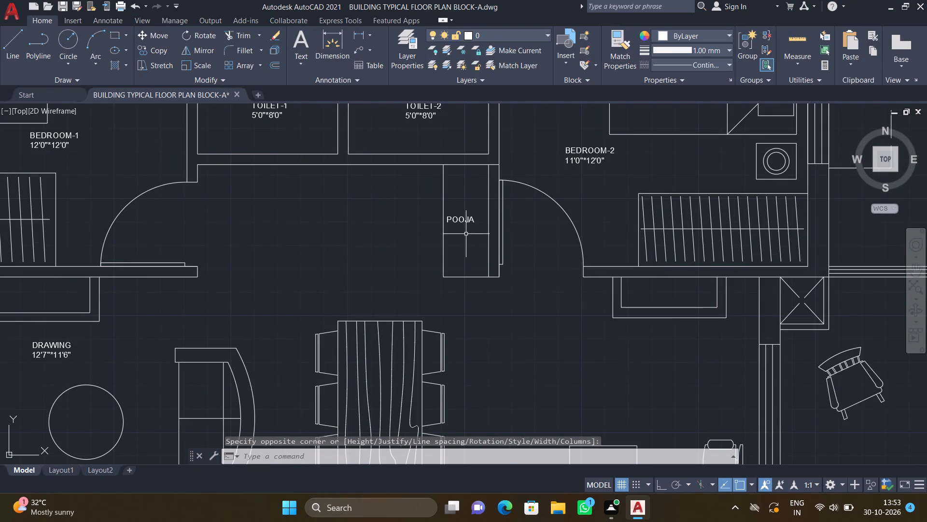
type("RO")
key("Return")
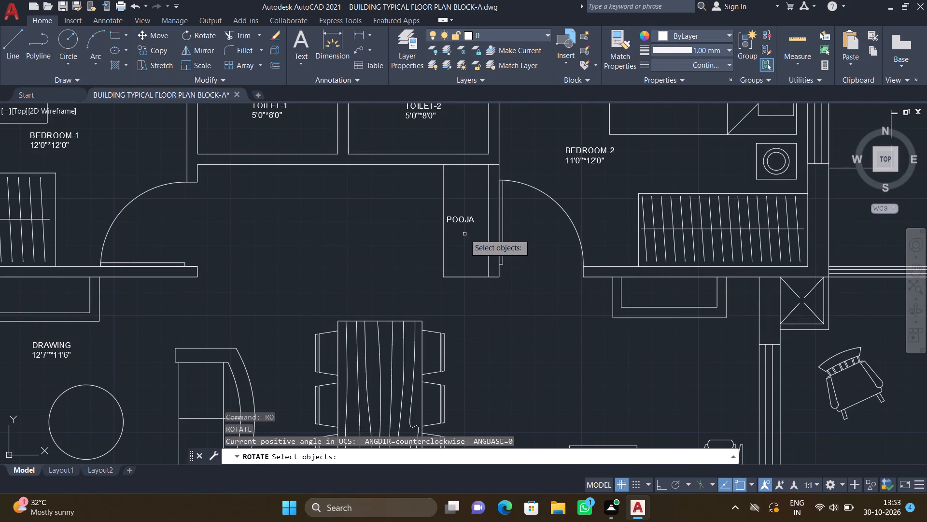
scroll(471, 221, "up", 1)
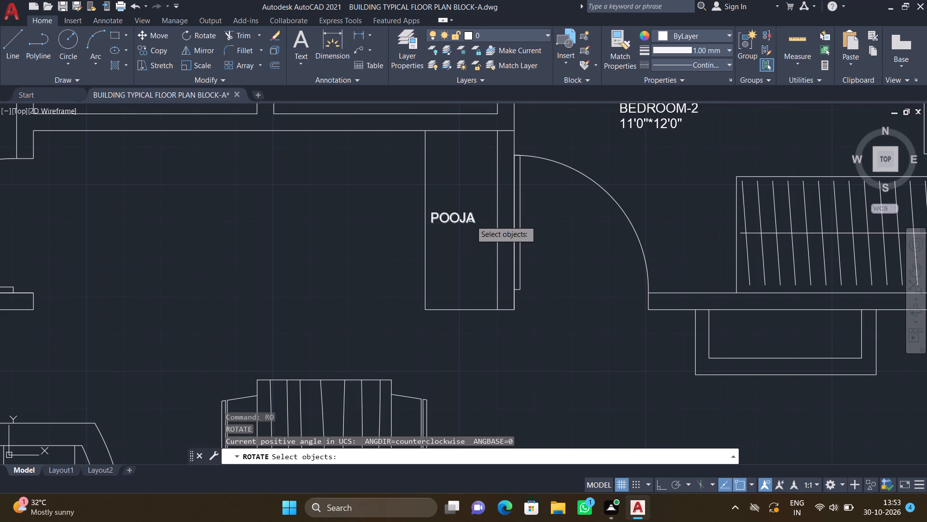
left_click(471, 220)
key("Return")
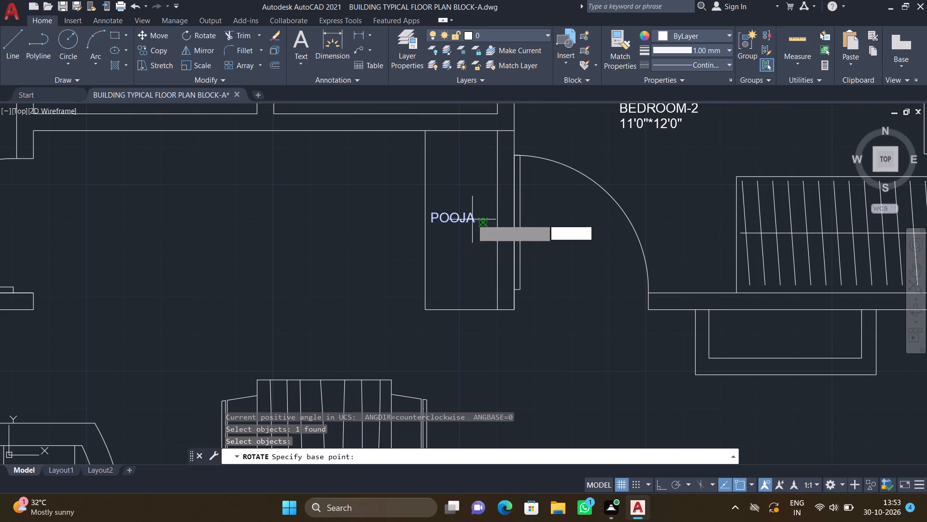
scroll(449, 222, "up", 2)
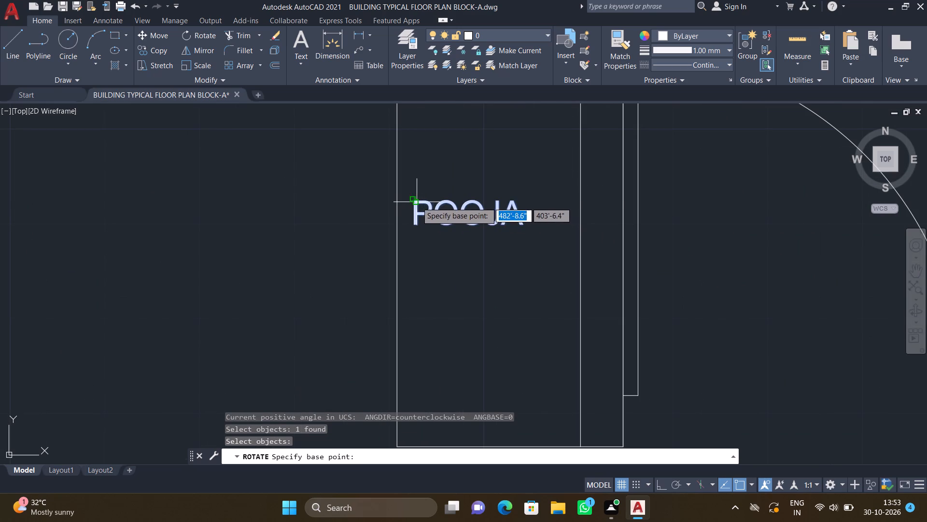
left_click(417, 202)
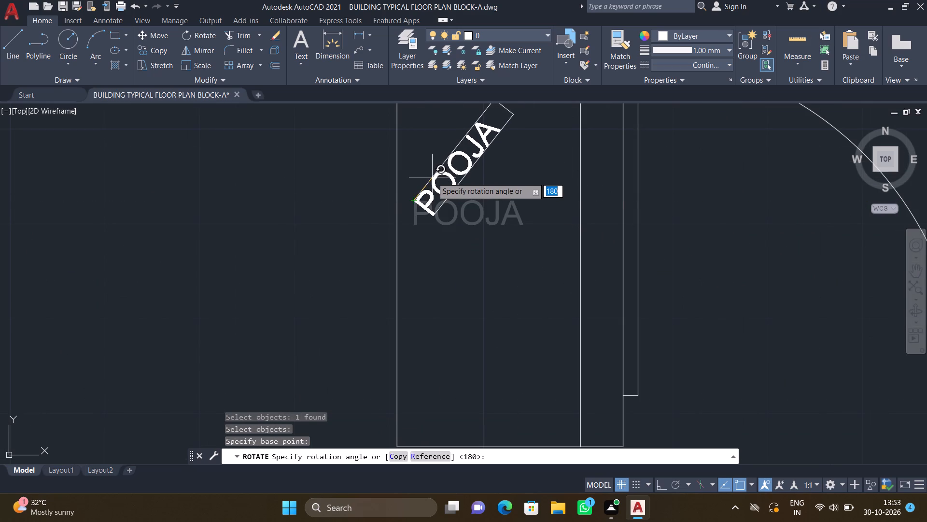
key("F8")
scroll(441, 172, "down", 2)
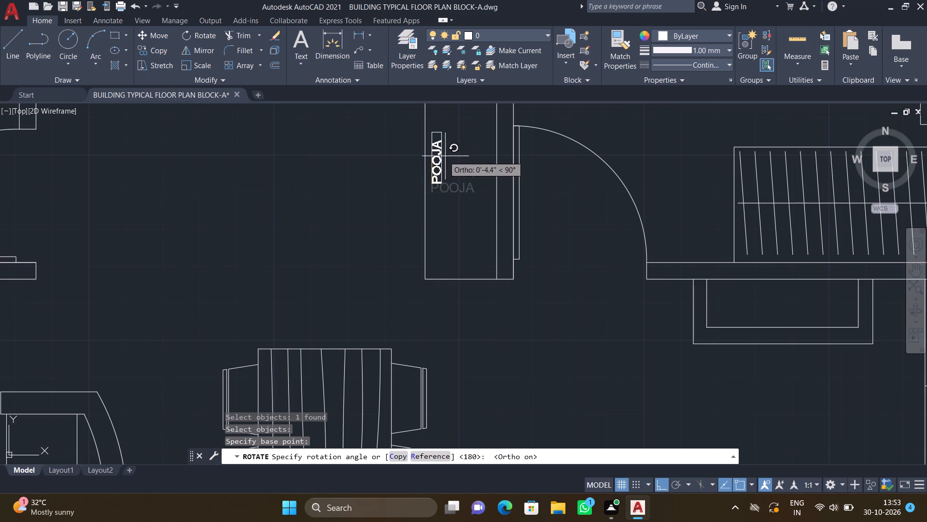
left_click(446, 137)
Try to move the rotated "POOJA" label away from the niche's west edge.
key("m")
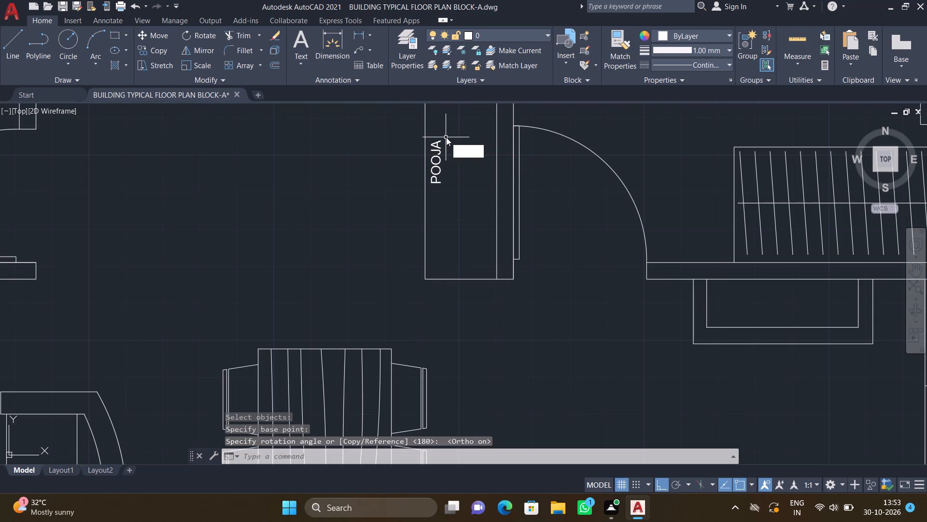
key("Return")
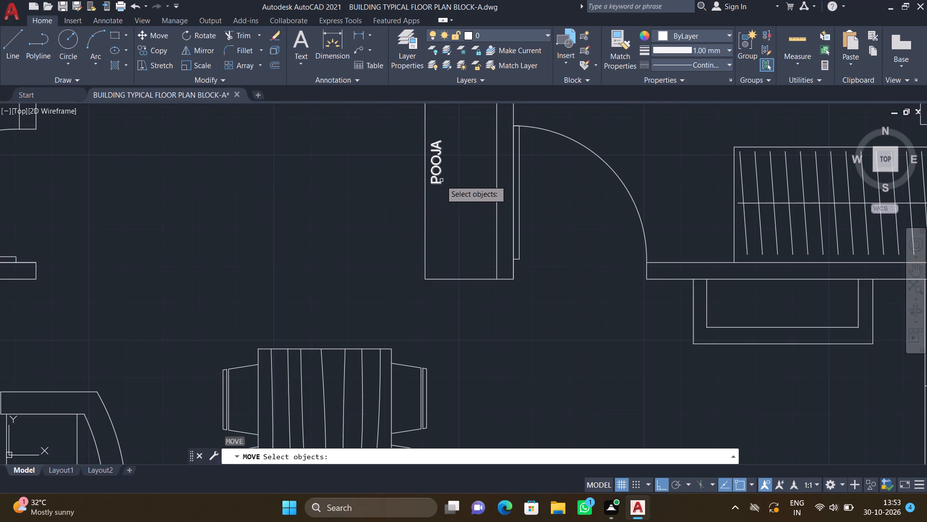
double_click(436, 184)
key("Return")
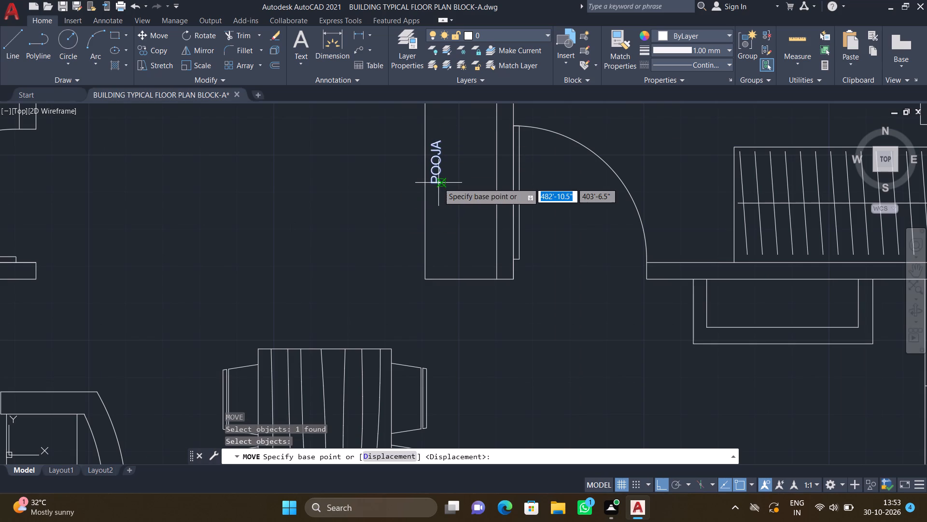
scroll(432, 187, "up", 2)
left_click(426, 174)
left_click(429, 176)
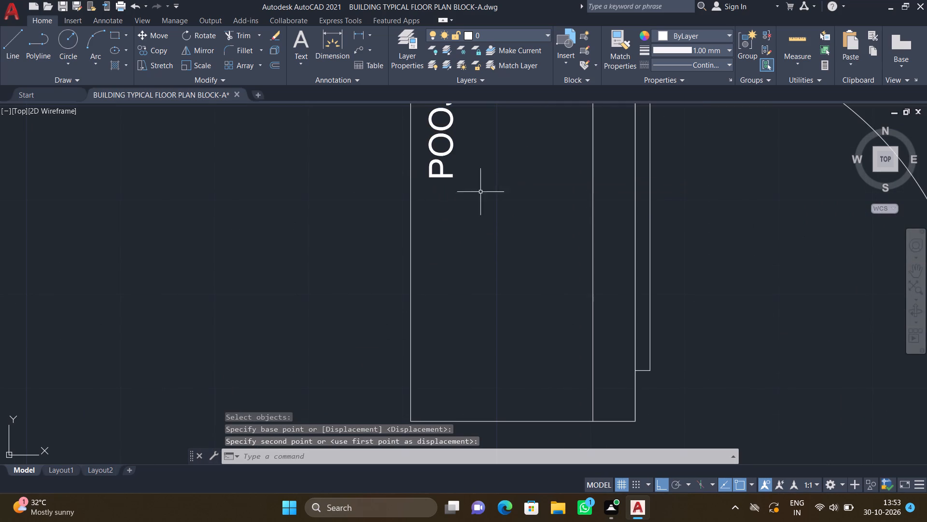
Move the vertical "POOJA" label slightly east and south, with Ortho off, so it sits midway across the niche.
key("m")
key("Return")
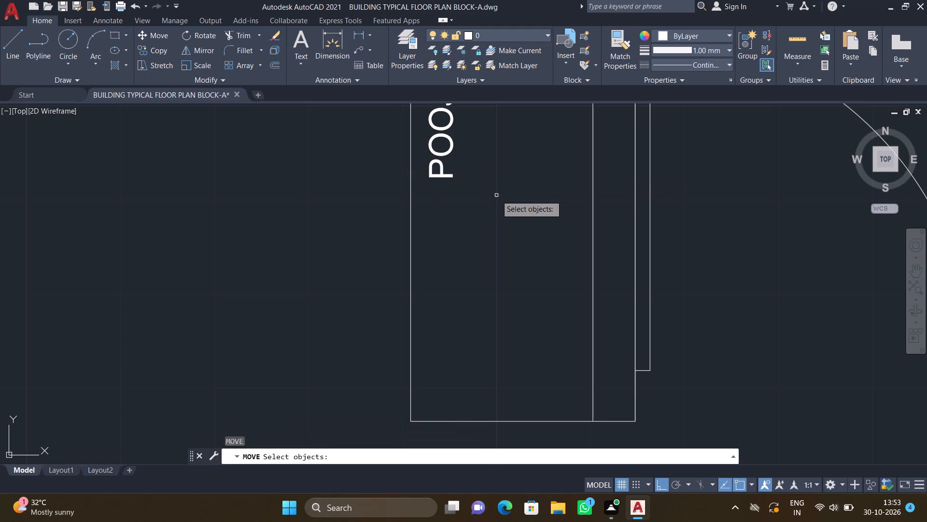
double_click(449, 176)
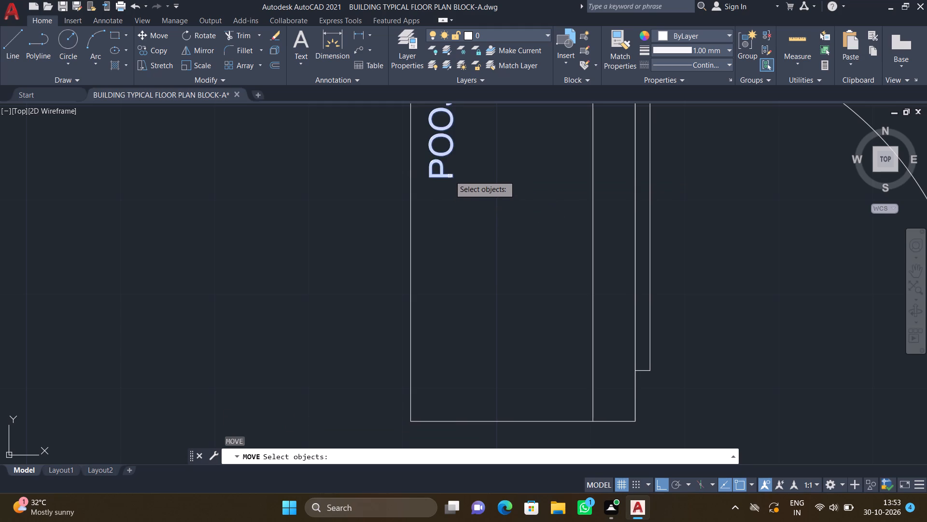
key("Return")
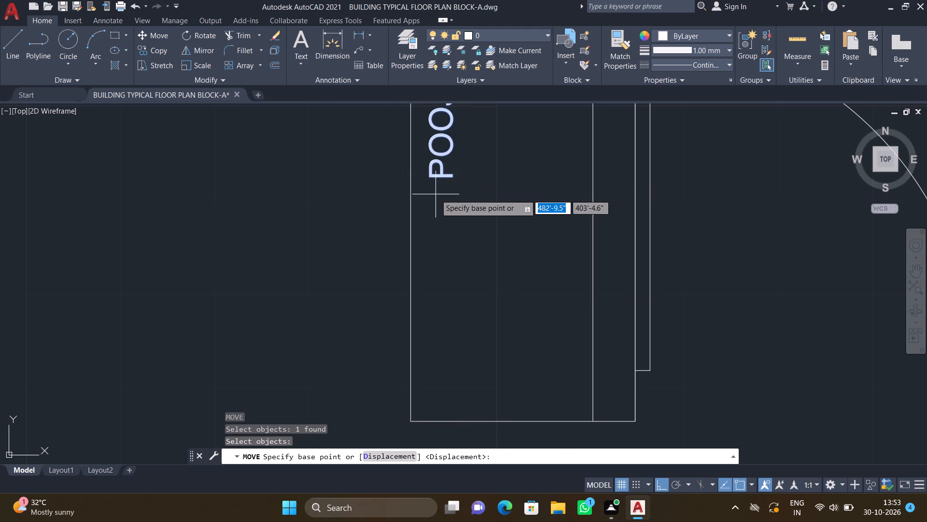
scroll(434, 181, "up", 1)
left_click(422, 174)
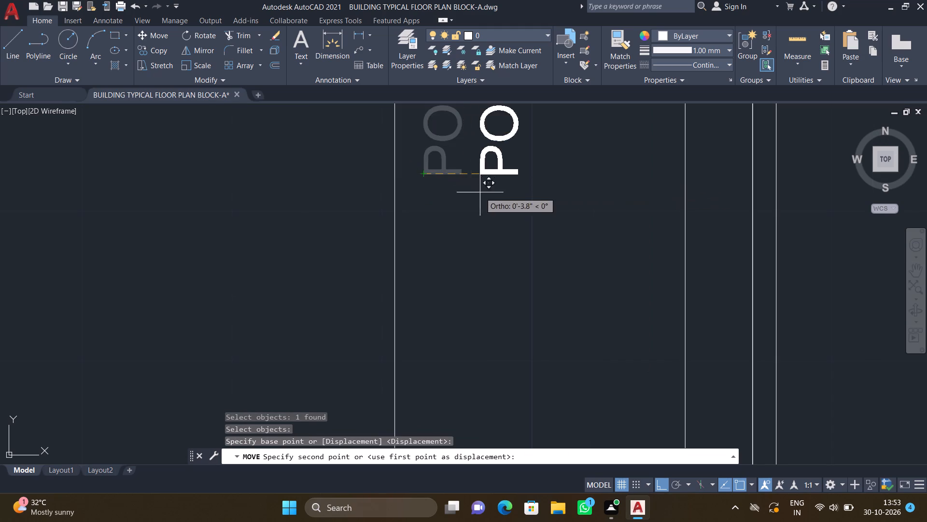
scroll(480, 193, "down", 3)
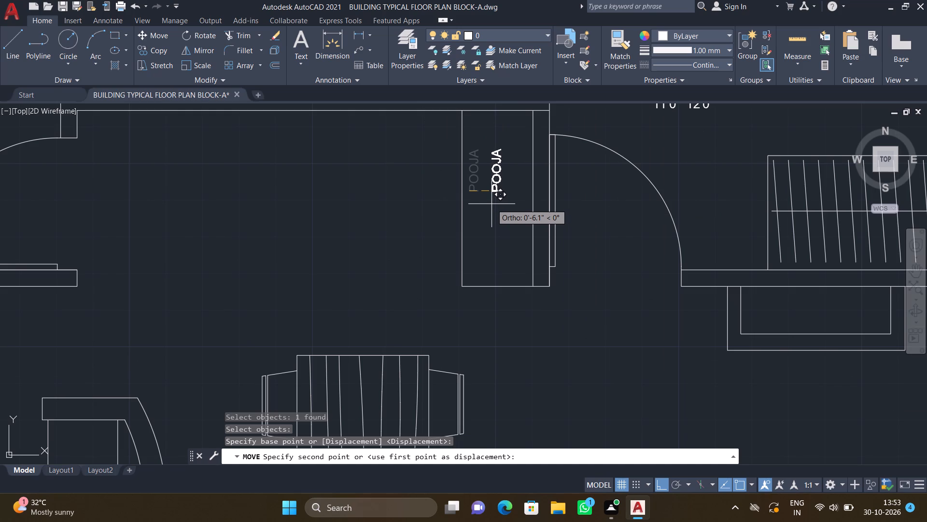
key("F8")
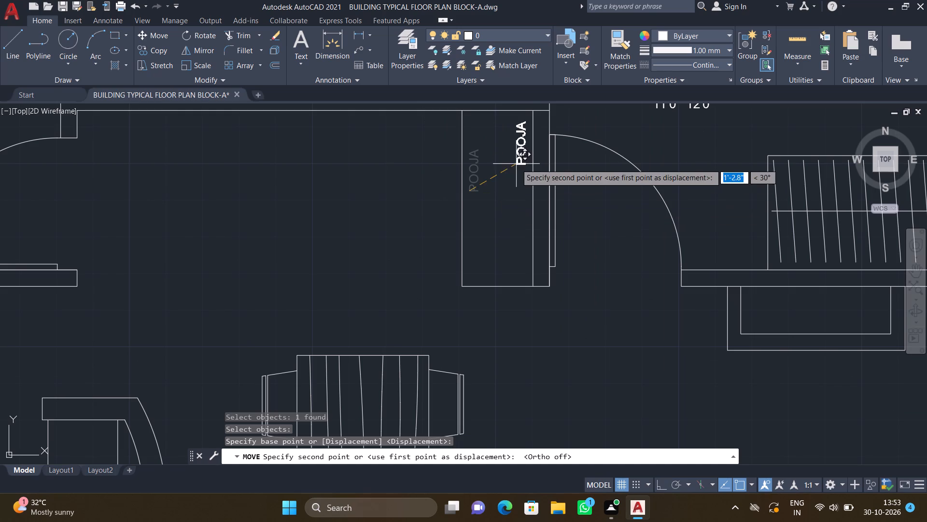
left_click(496, 212)
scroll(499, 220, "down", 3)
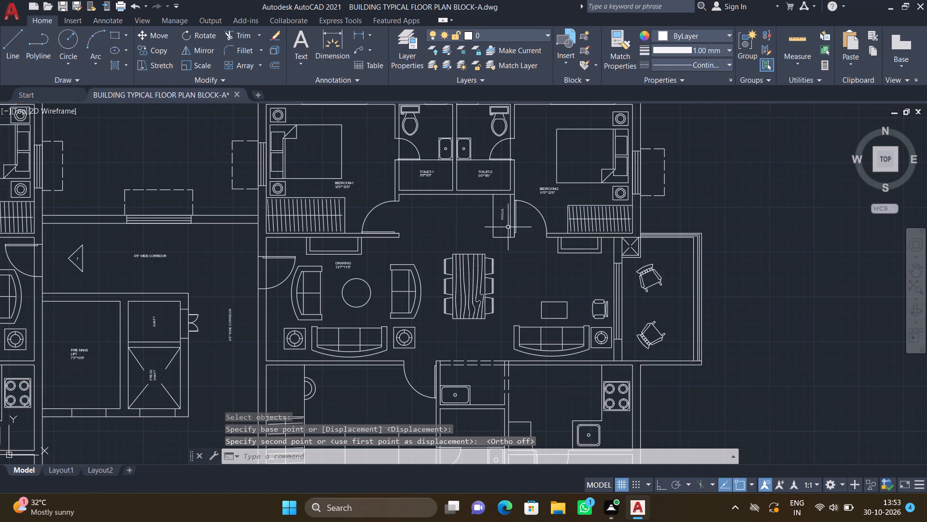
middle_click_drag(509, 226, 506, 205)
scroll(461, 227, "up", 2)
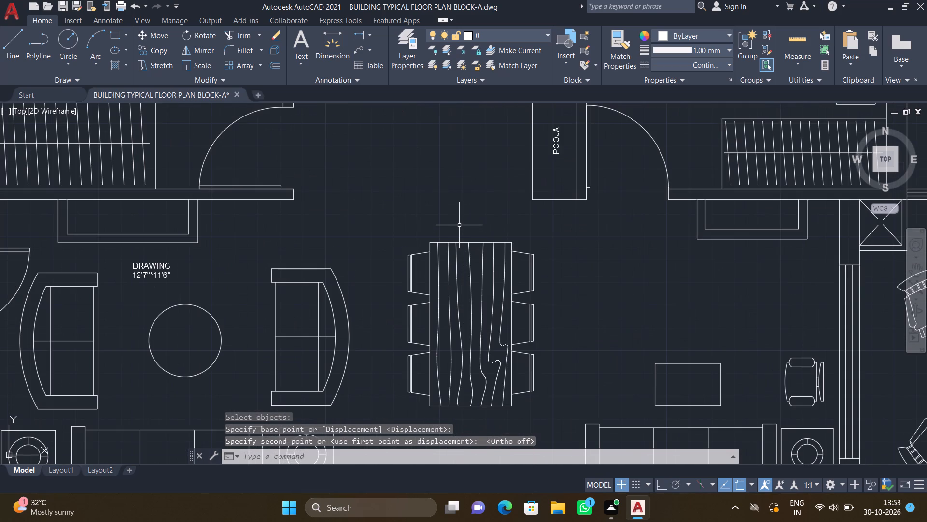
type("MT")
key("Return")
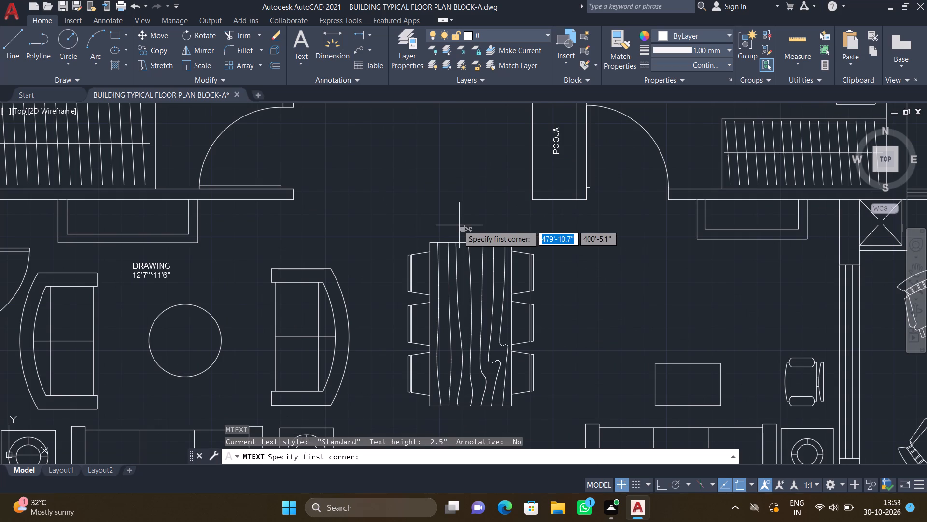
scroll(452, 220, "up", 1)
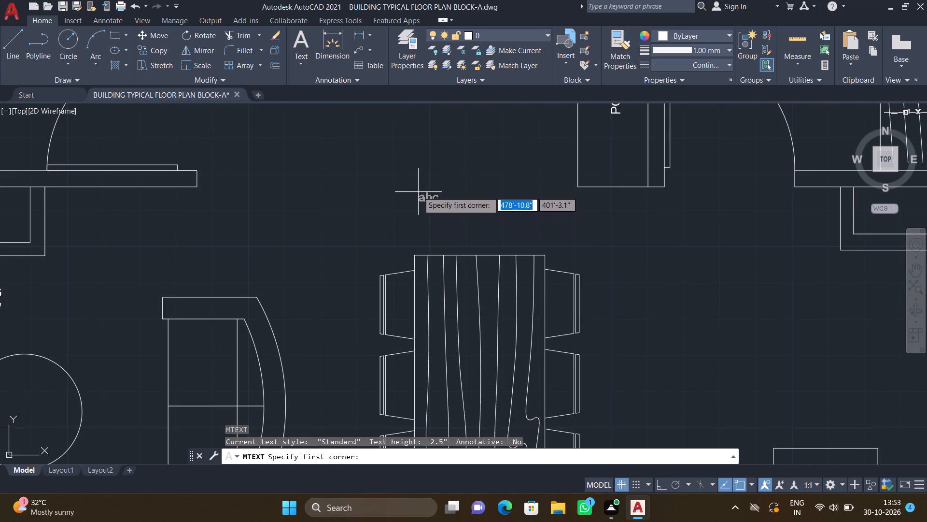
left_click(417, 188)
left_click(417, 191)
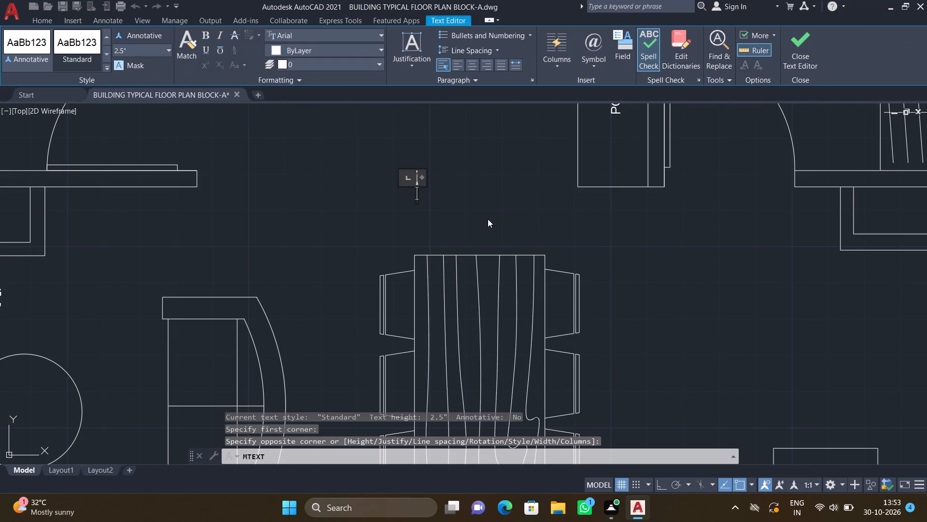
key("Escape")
Add the multiline label "DINING" with "10'0"*15'6"" beneath it, just north of the dining table.
type("MT")
key("Return")
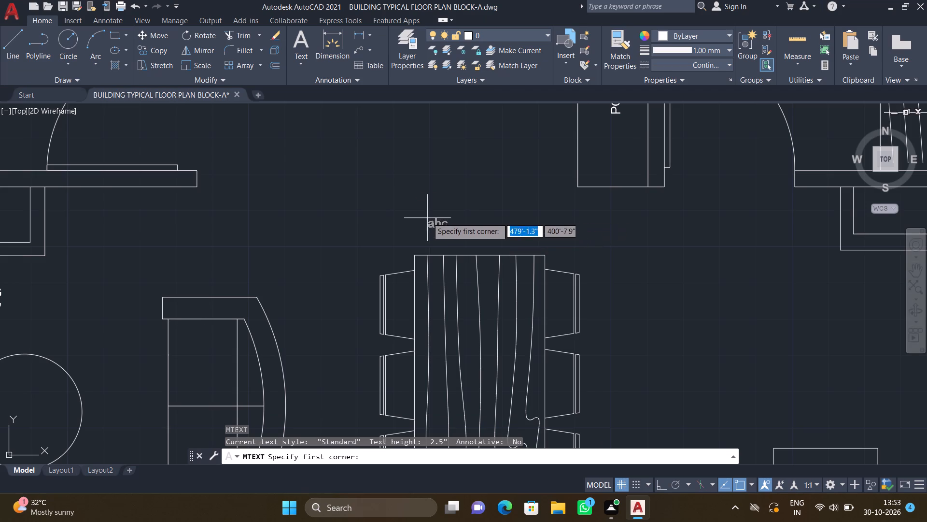
left_click_drag(408, 179, 413, 185)
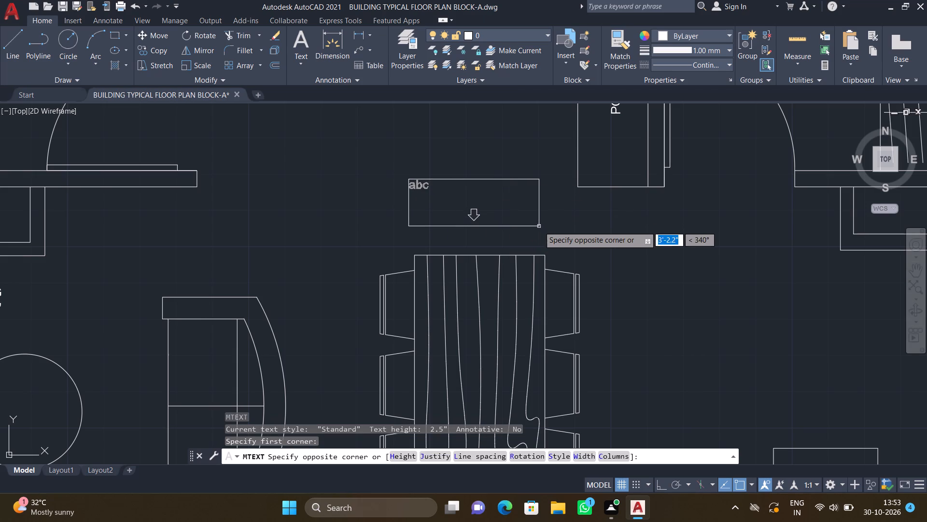
left_click(546, 228)
type("DINING")
key("Return")
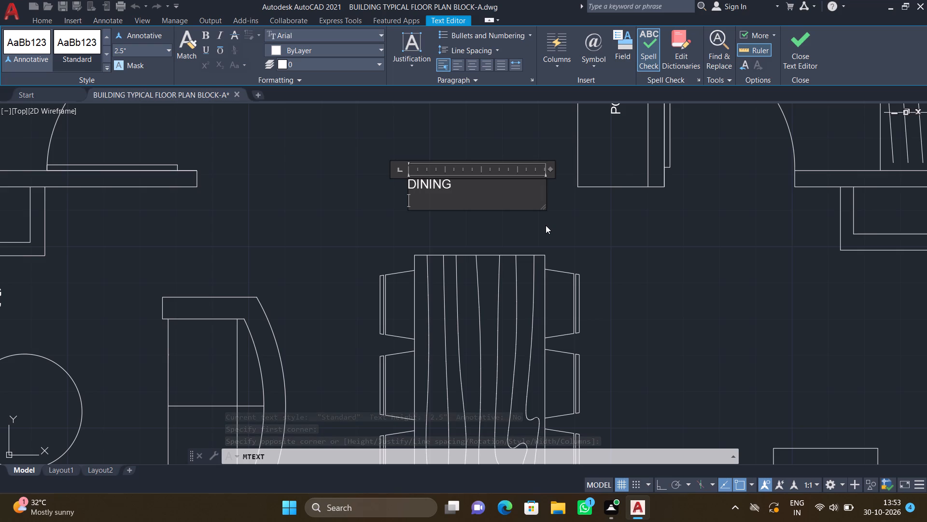
type("10'0\"*")
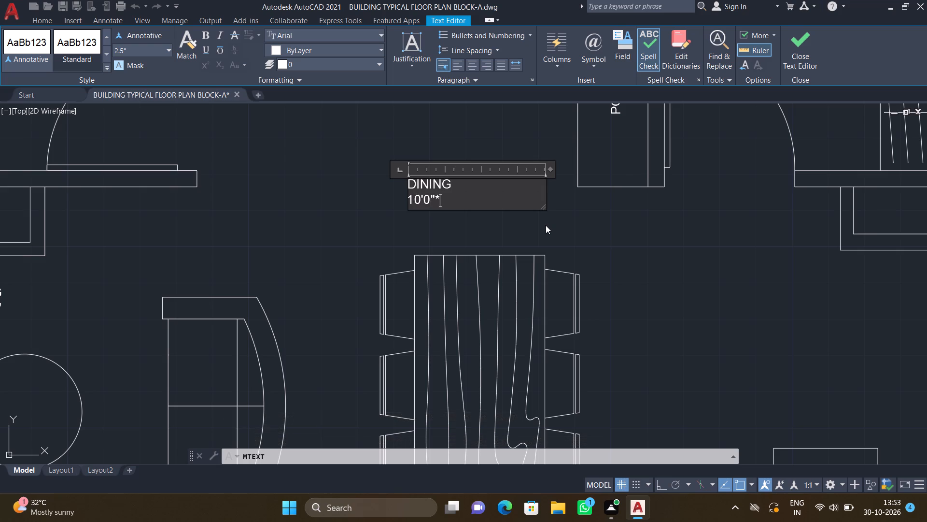
type("15'")
type("6\"")
key("Return")
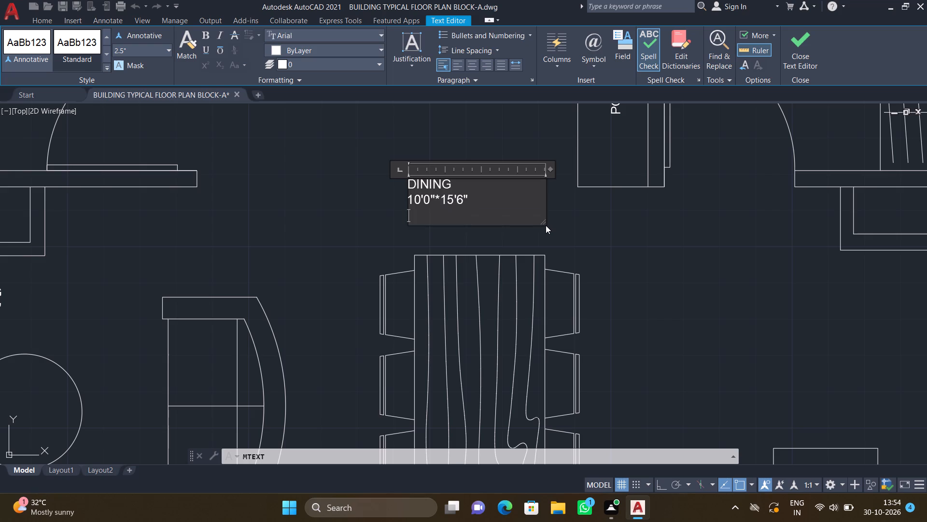
key("Escape")
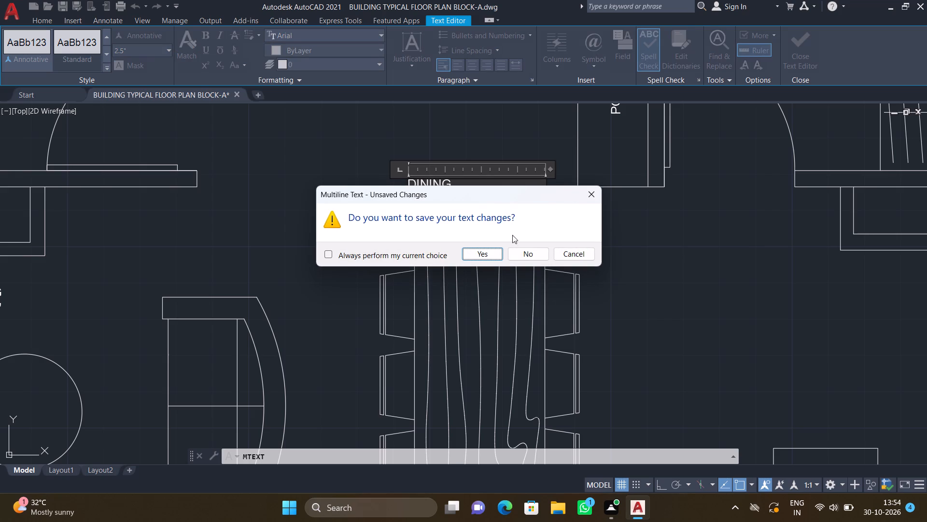
left_click(478, 255)
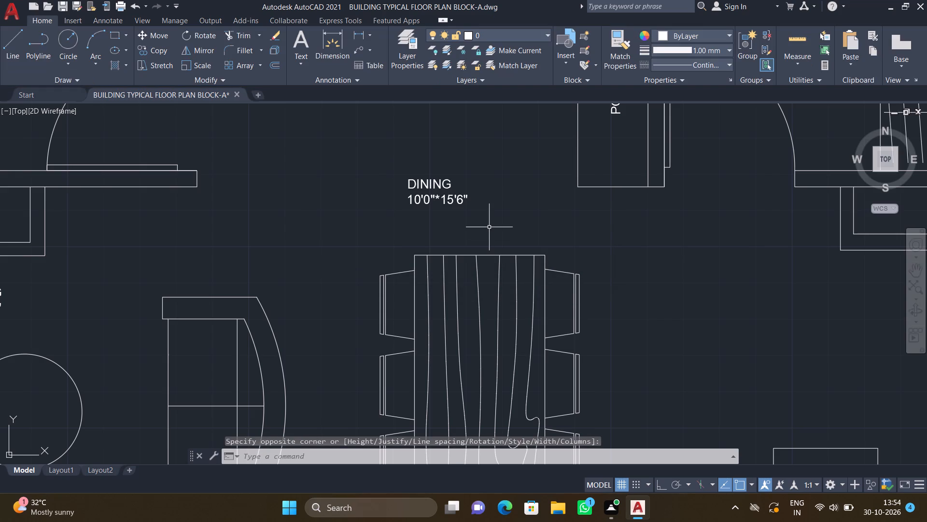
Move the "DINING" label about 1' southeast, so it sits centrally above the north end of the dining table.
key("m")
key("Return")
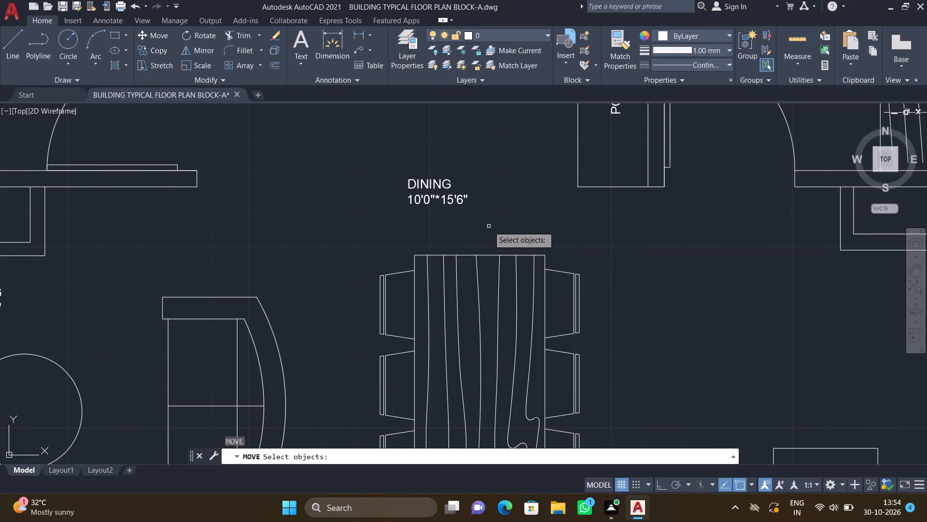
left_click(461, 202)
key("Return")
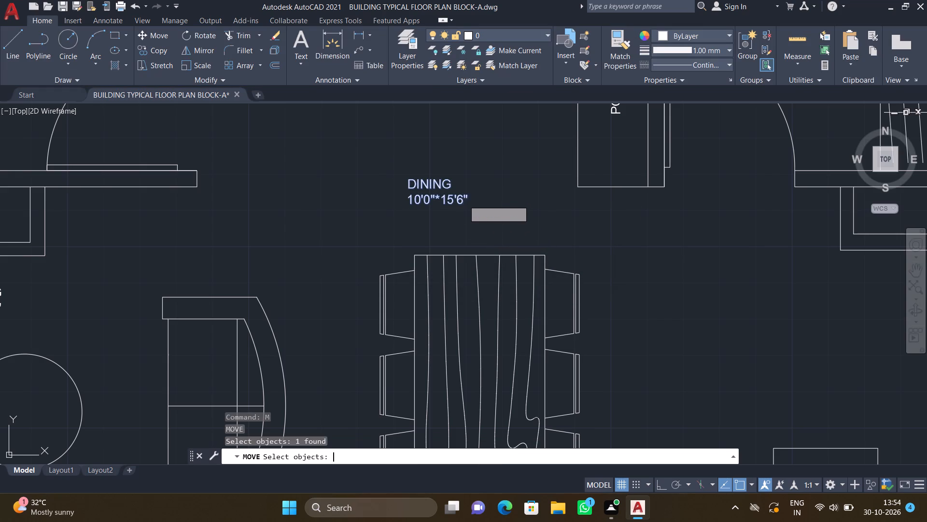
scroll(408, 177, "up", 1)
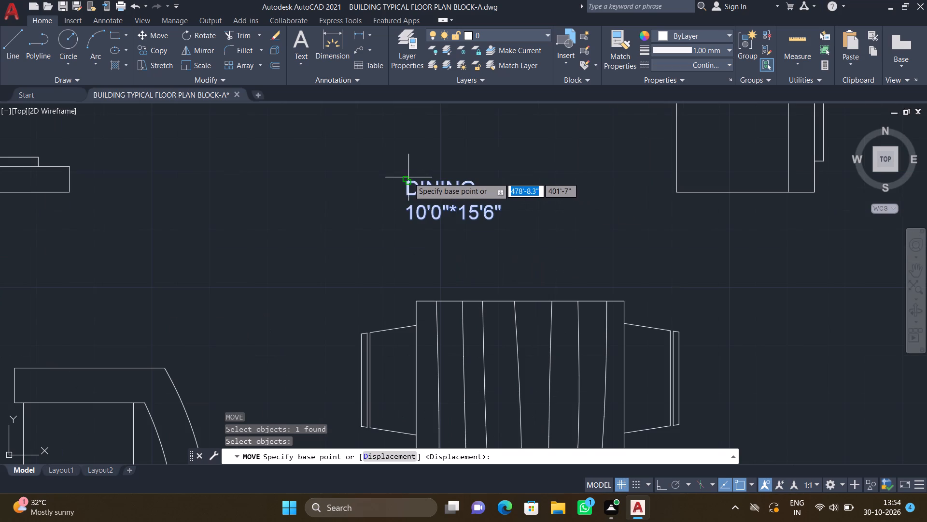
left_click_drag(405, 181, 413, 188)
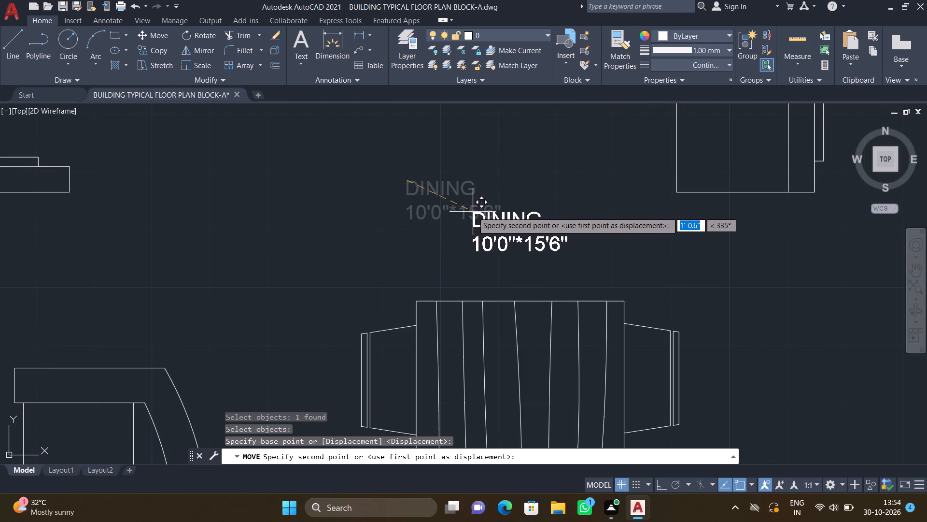
left_click(473, 212)
Add the multiline label "LIVING" with "10'2"*11'6"" beneath it, in the open space north of the living room's rectangular centre table.
scroll(501, 219, "down", 3)
middle_click_drag(494, 219, 472, 212)
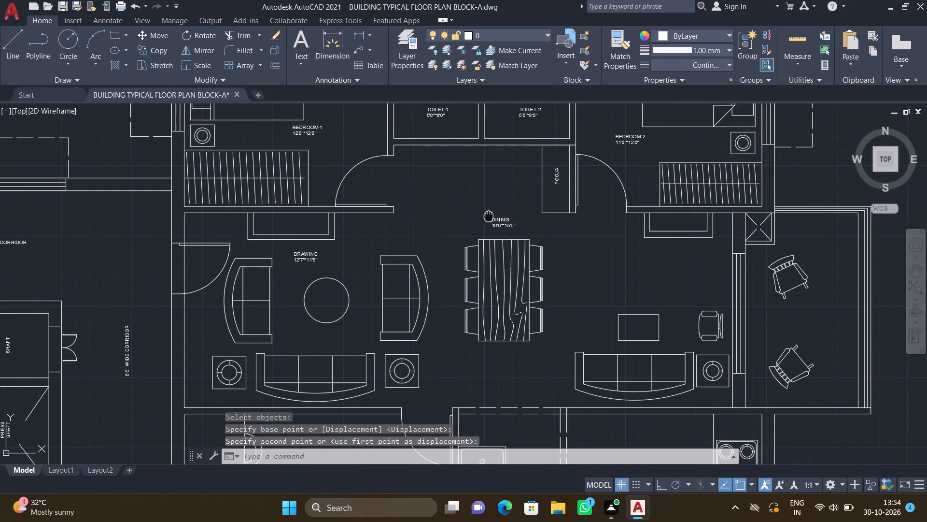
middle_click_drag(472, 212, 364, 184)
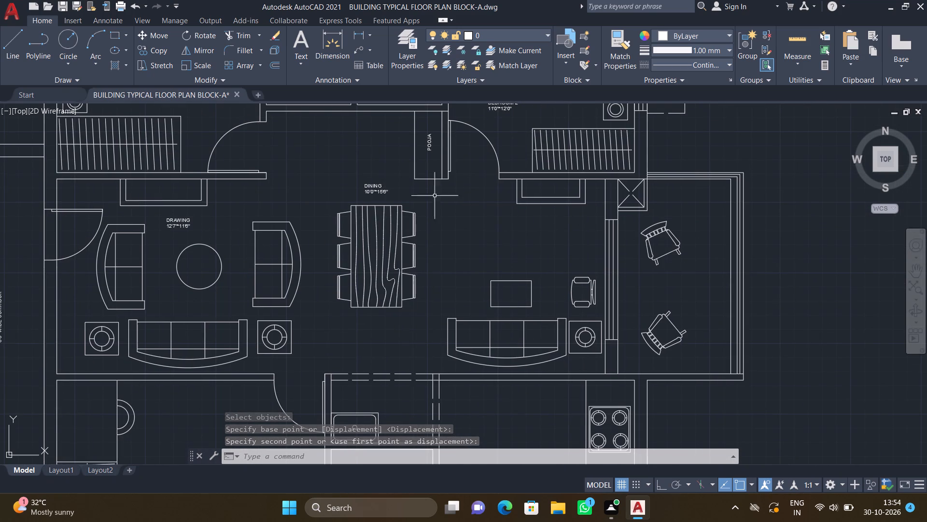
scroll(519, 238, "up", 1)
type("MT")
key("Return")
scroll(528, 227, "down", 1)
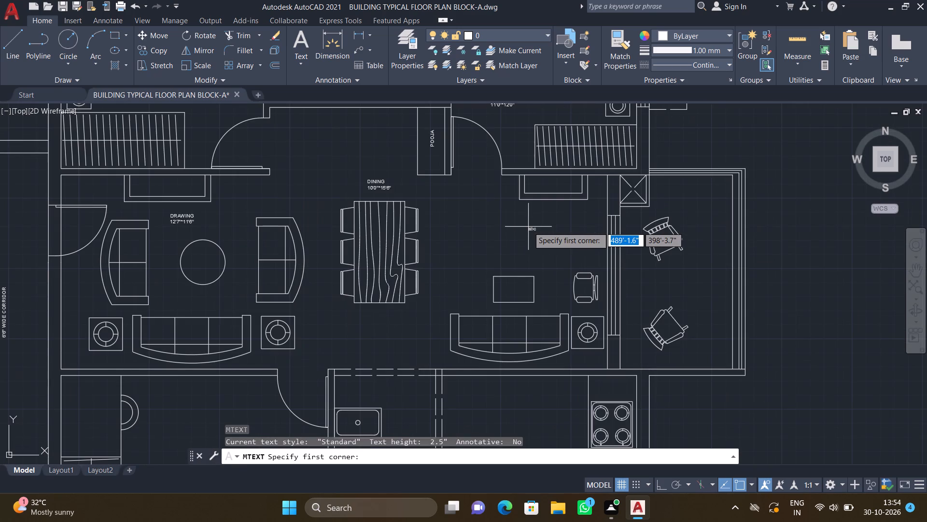
scroll(520, 231, "down", 1)
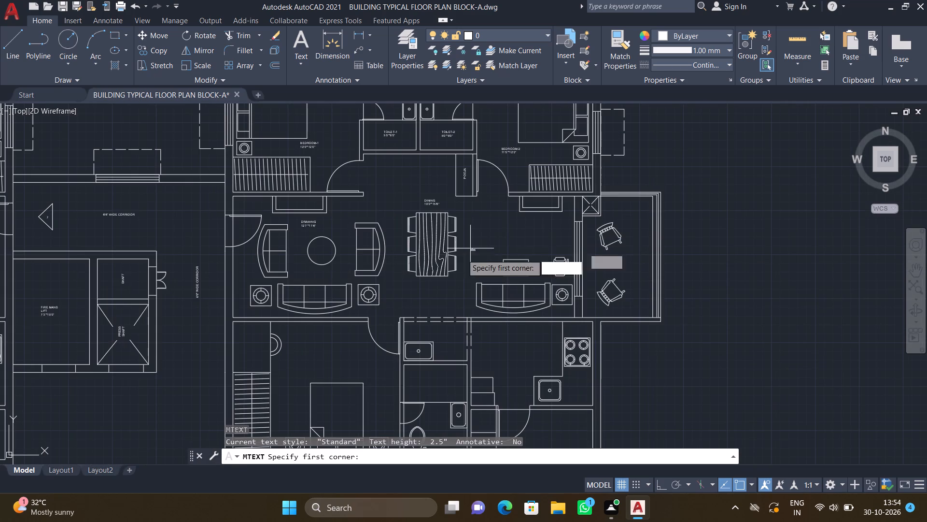
scroll(512, 240, "up", 2)
left_click_drag(486, 222, 496, 234)
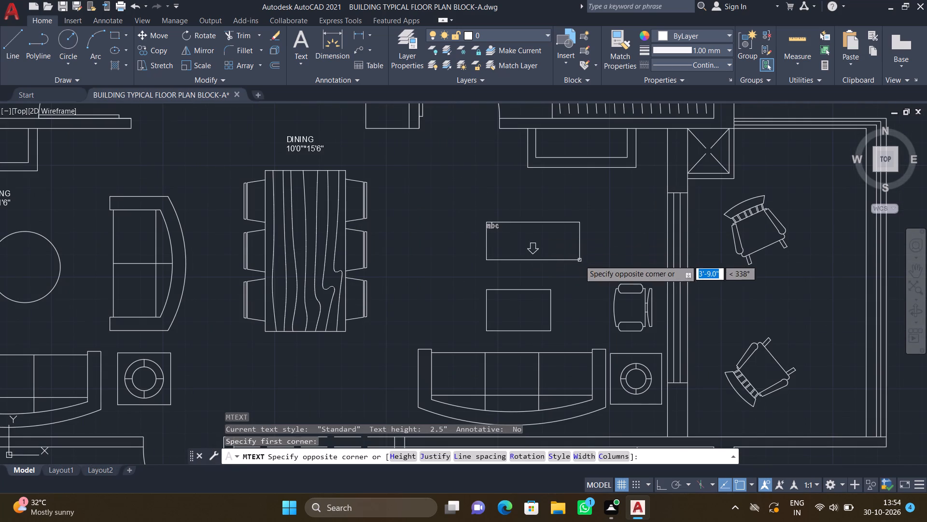
left_click(624, 257)
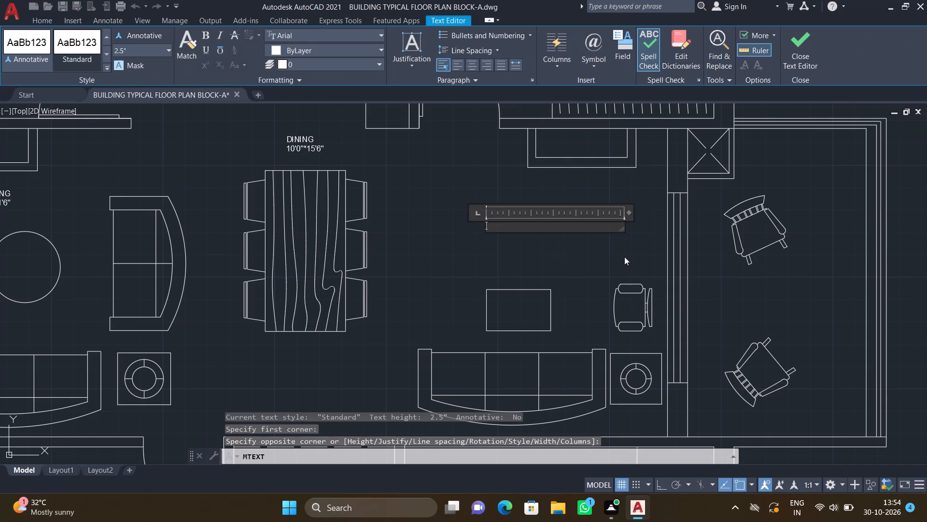
type("LIVING")
key("Return")
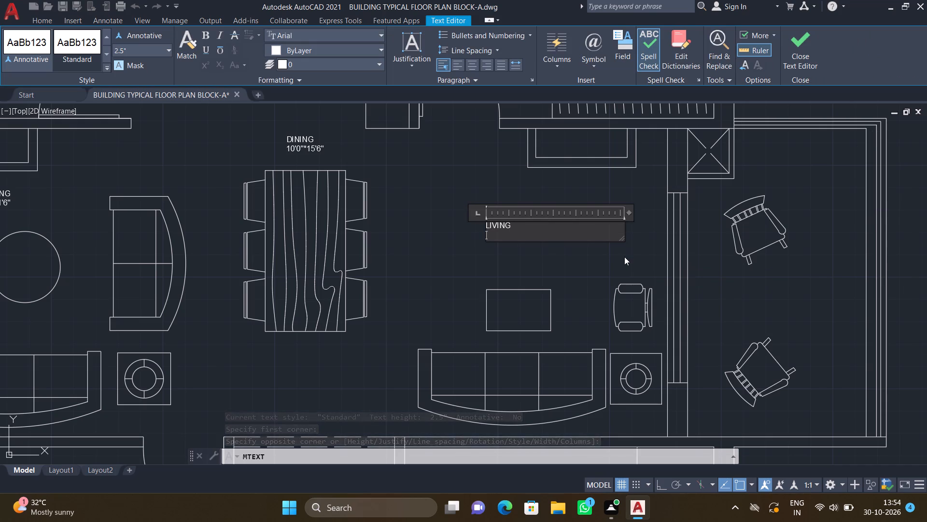
type("10'2\"*")
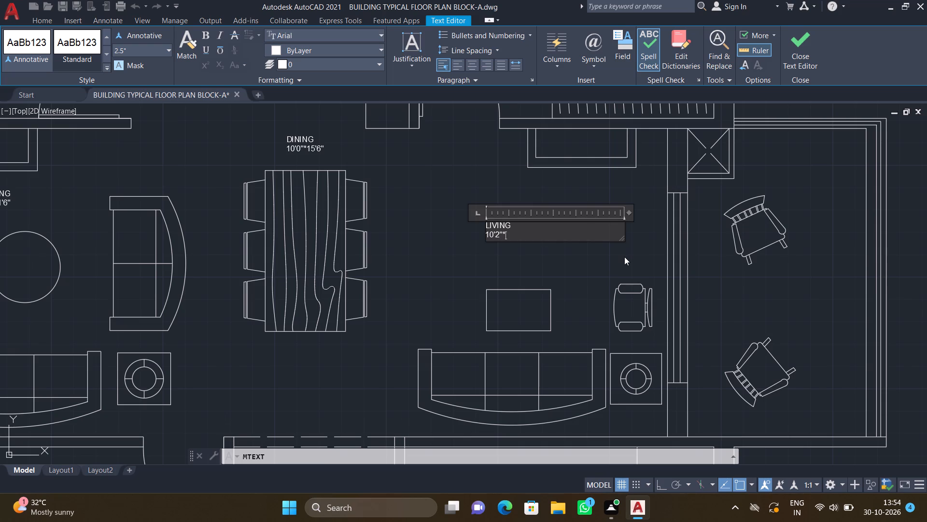
type("11'")
type("6\"")
key("Return")
key("Escape")
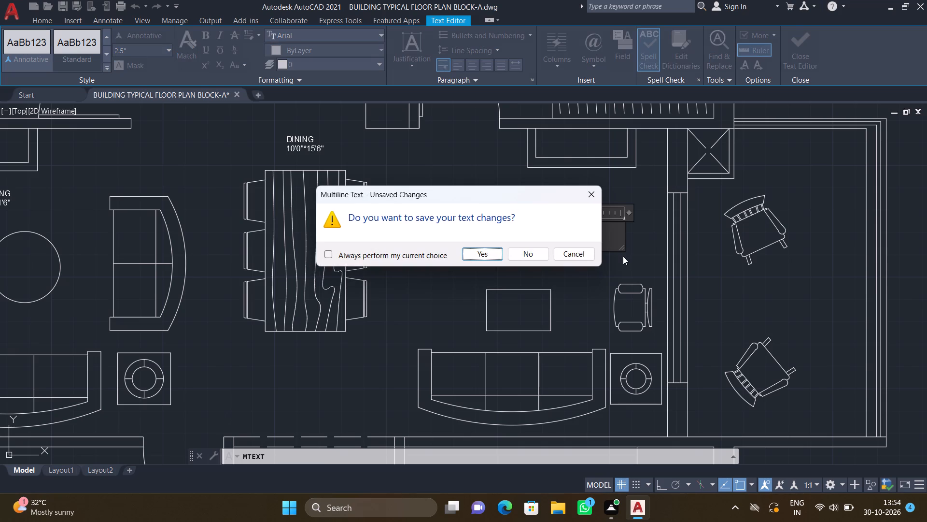
left_click(491, 252)
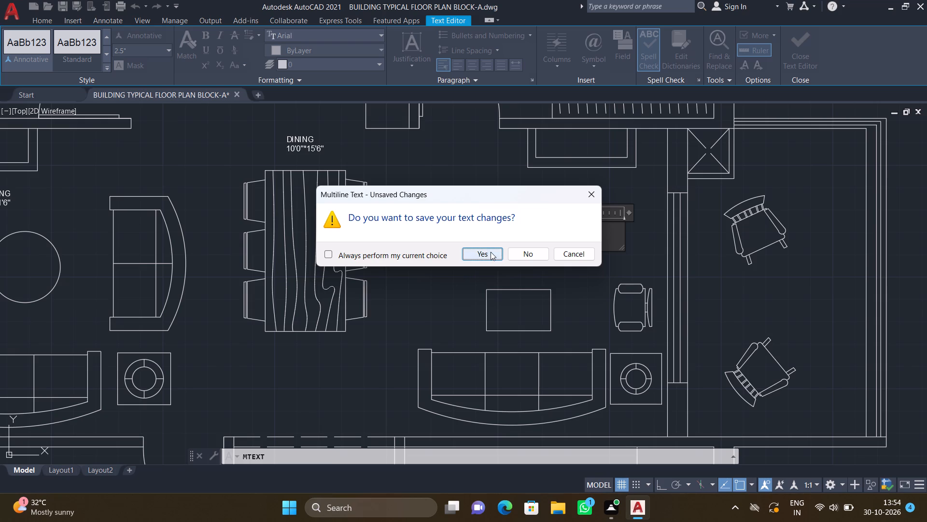
Move the "LIVING" label slightly southeast, so it sits closer to and more central above the rectangular centre table.
key("m")
key("Return")
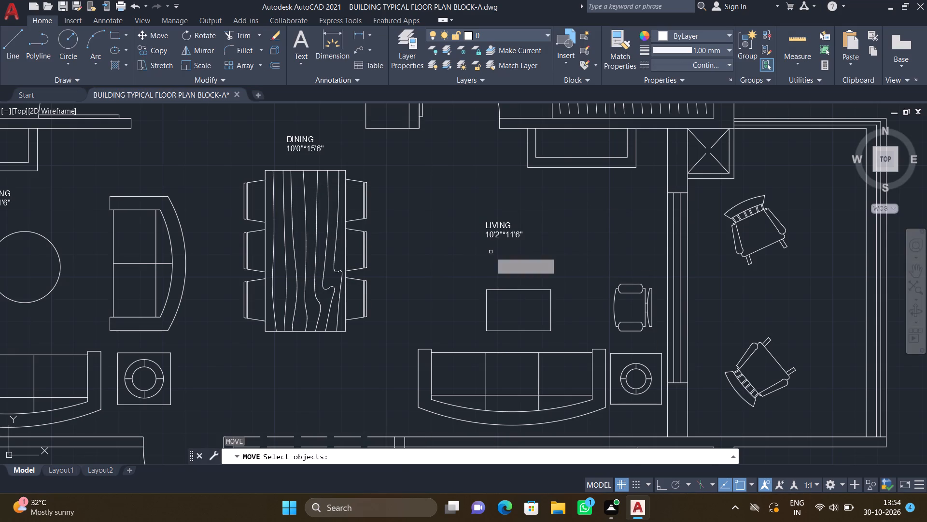
left_click(499, 236)
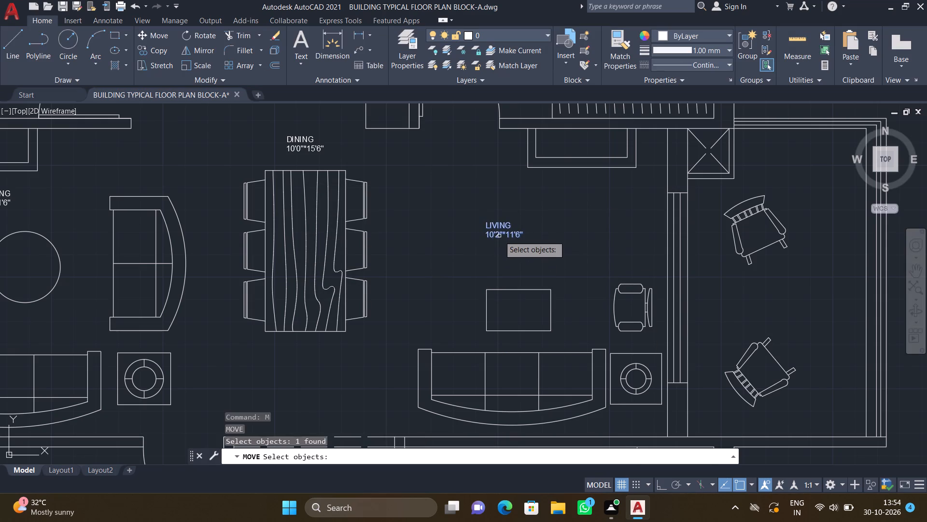
key("Return")
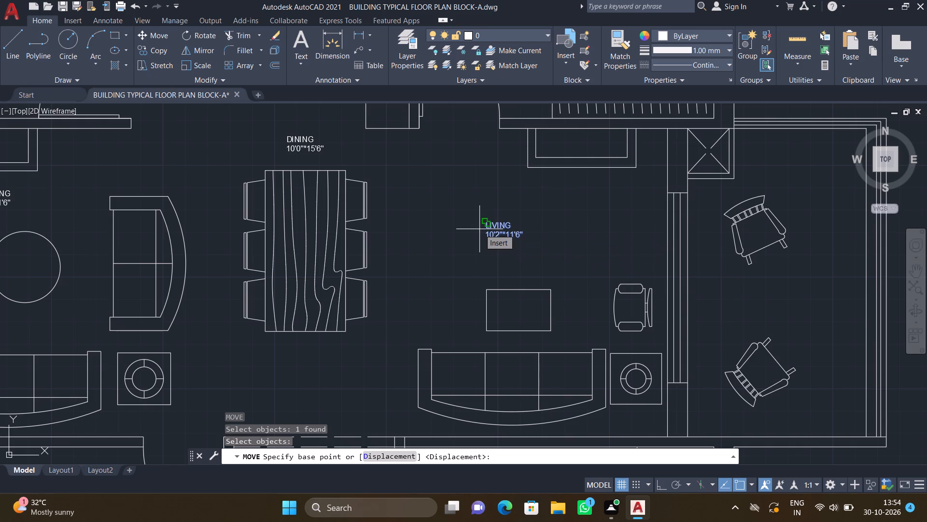
left_click(487, 223)
left_click(488, 226)
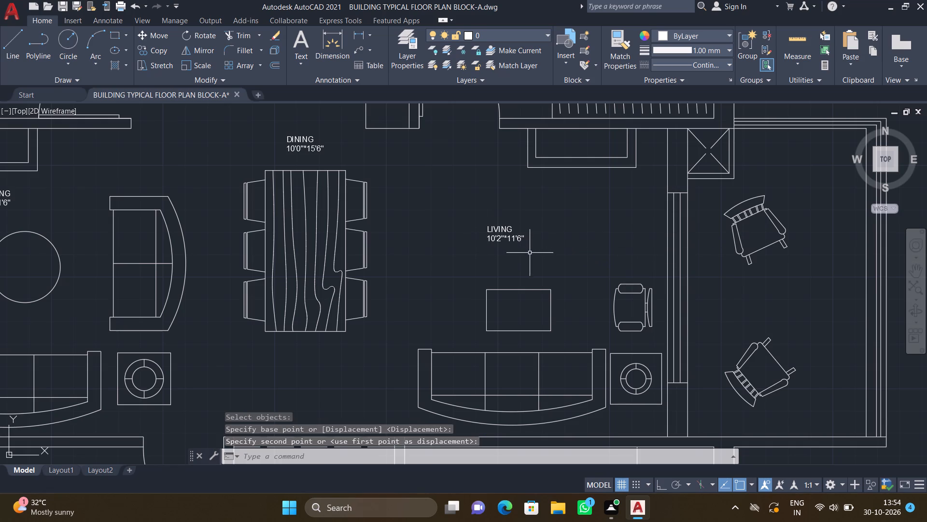
key("m")
key("Return")
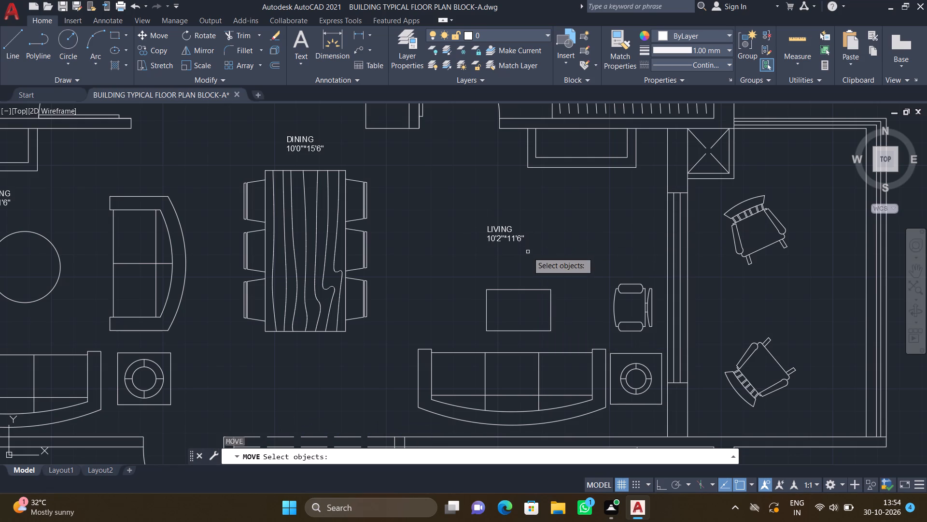
left_click(515, 236)
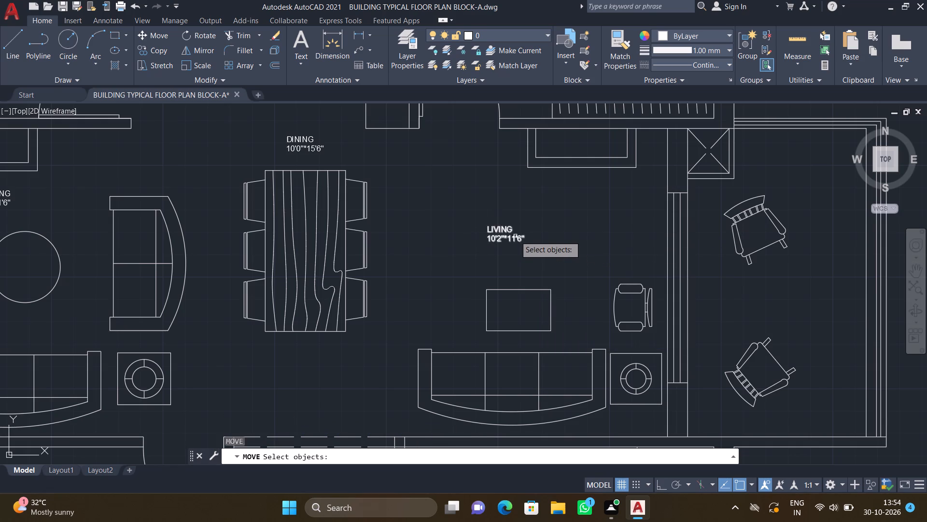
key("Return")
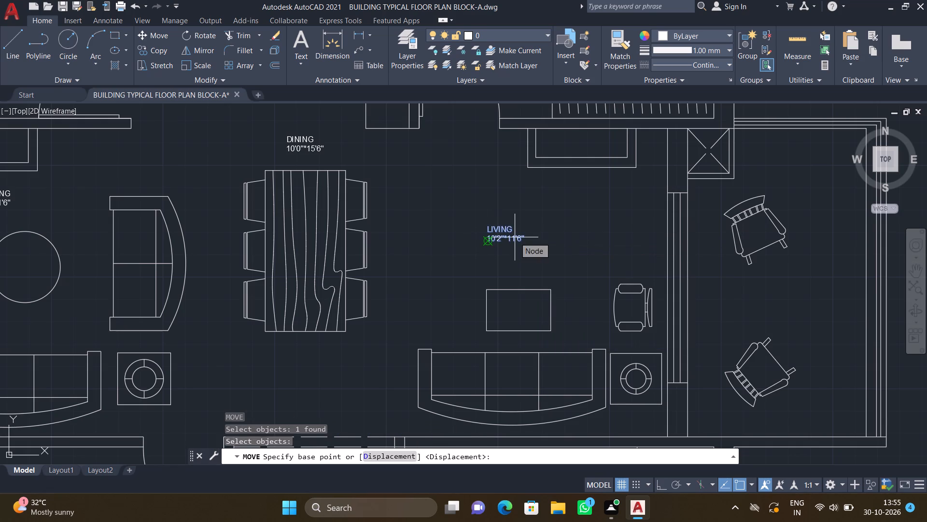
scroll(500, 230, "up", 1)
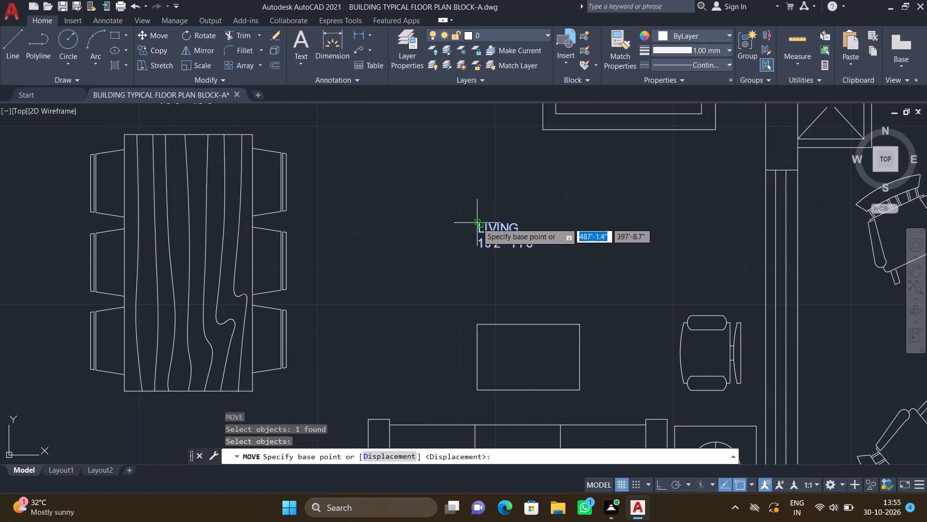
left_click(478, 223)
left_click(513, 259)
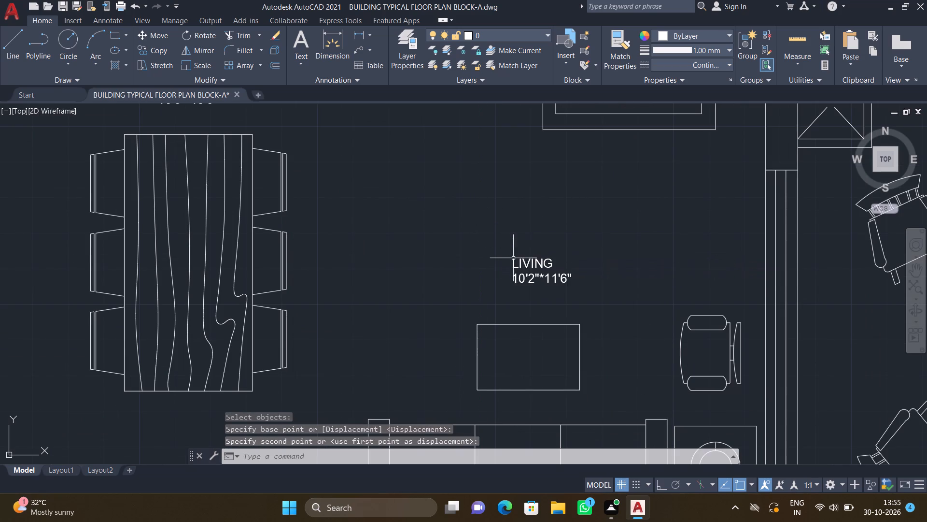
Add the multiline label "D" in the gap at the centre of the crossed duct in the balcony's northwest corner.
scroll(515, 252, "down", 4)
middle_click_drag(524, 264, 512, 256)
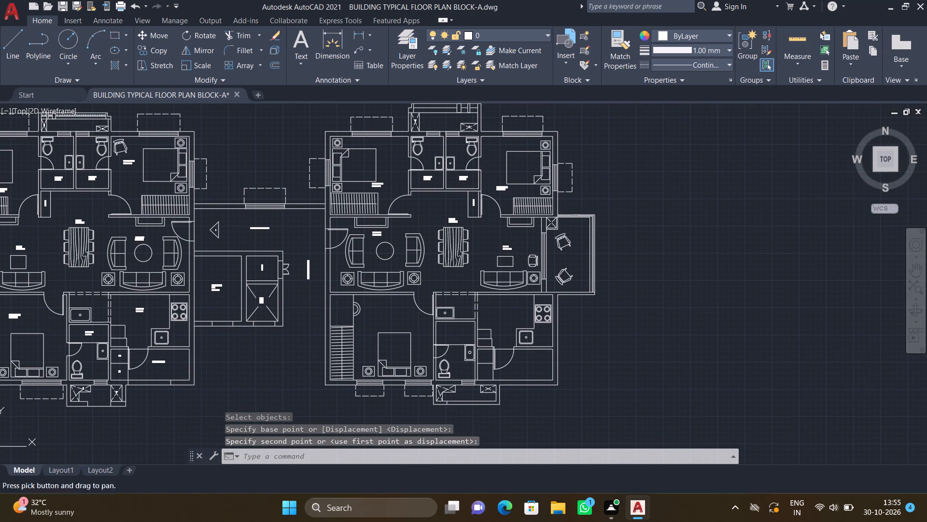
scroll(554, 225, "up", 6)
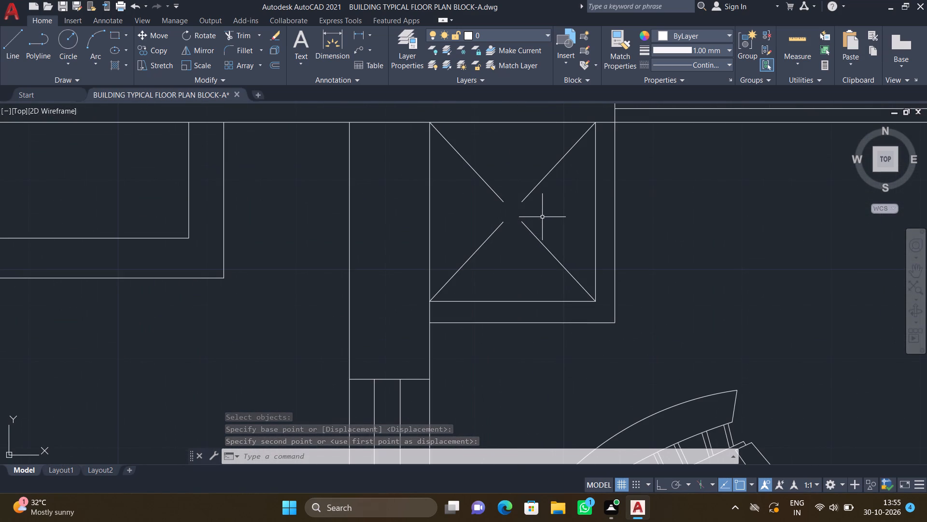
type("MT")
key("Return")
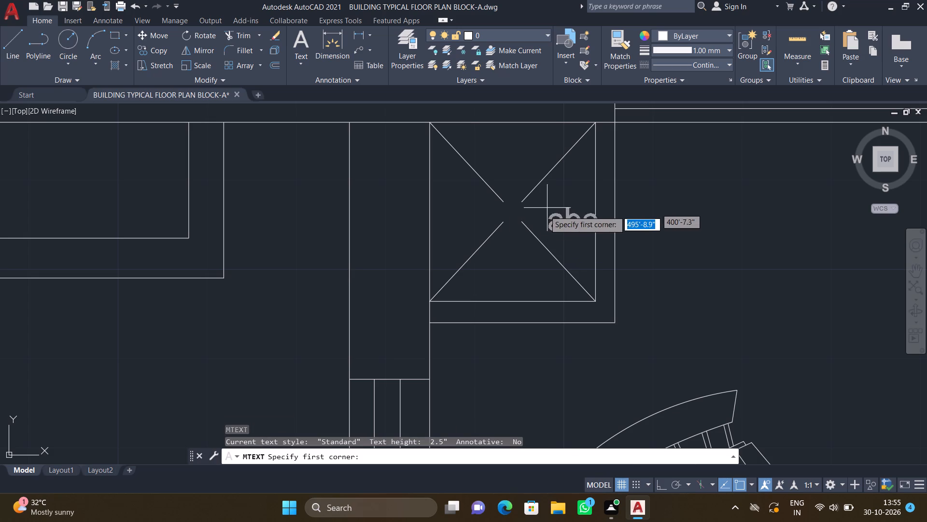
scroll(501, 210, "up", 2)
left_click_drag(503, 195, 508, 203)
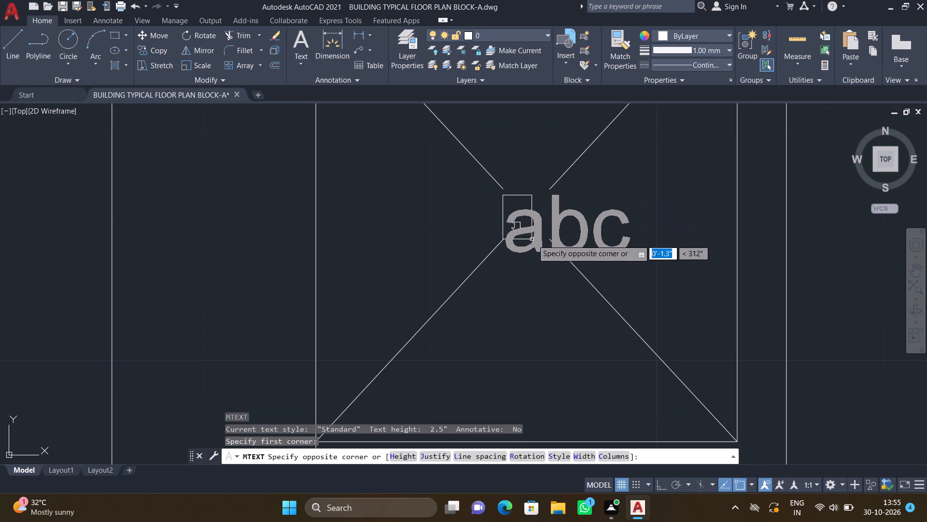
left_click(574, 236)
key("d")
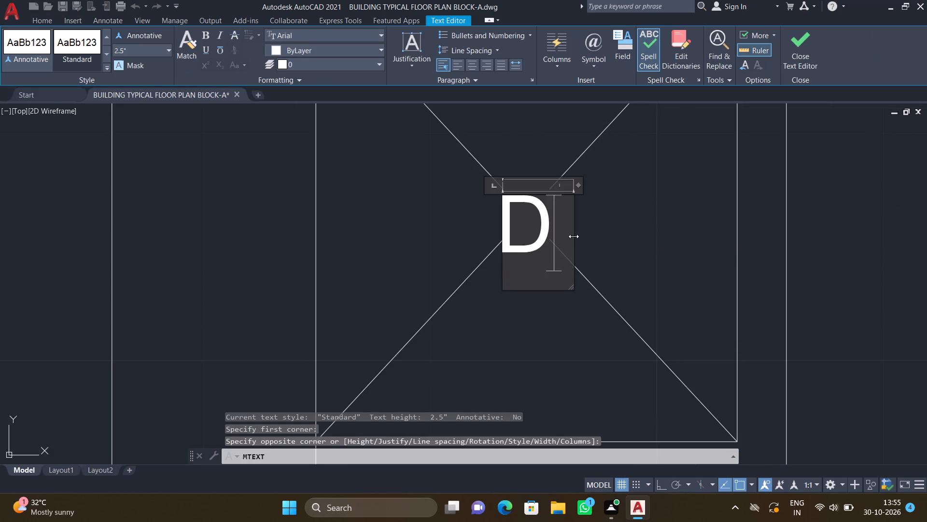
key("Return")
key("Escape")
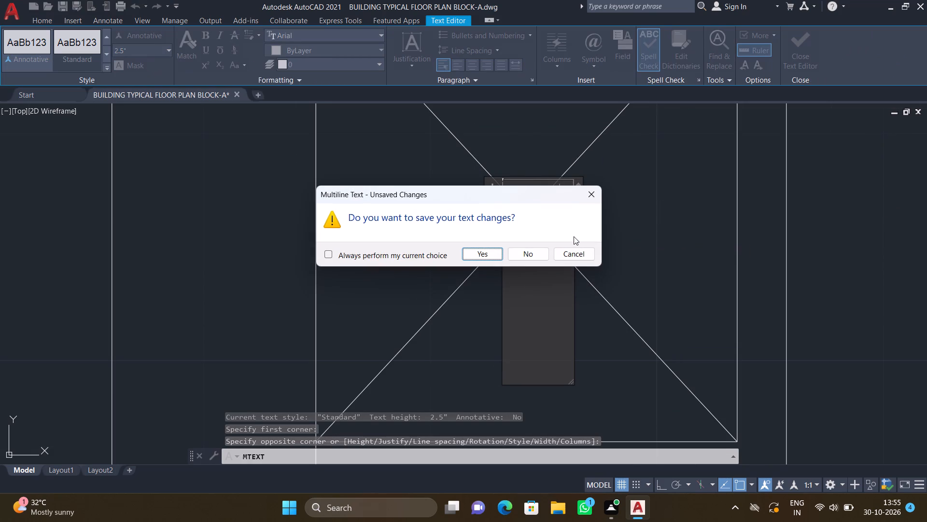
left_click(494, 253)
Add the multiline label "6'8" WIDE BALCONY" in the open space between the two balcony chairs.
scroll(521, 257, "down", 1)
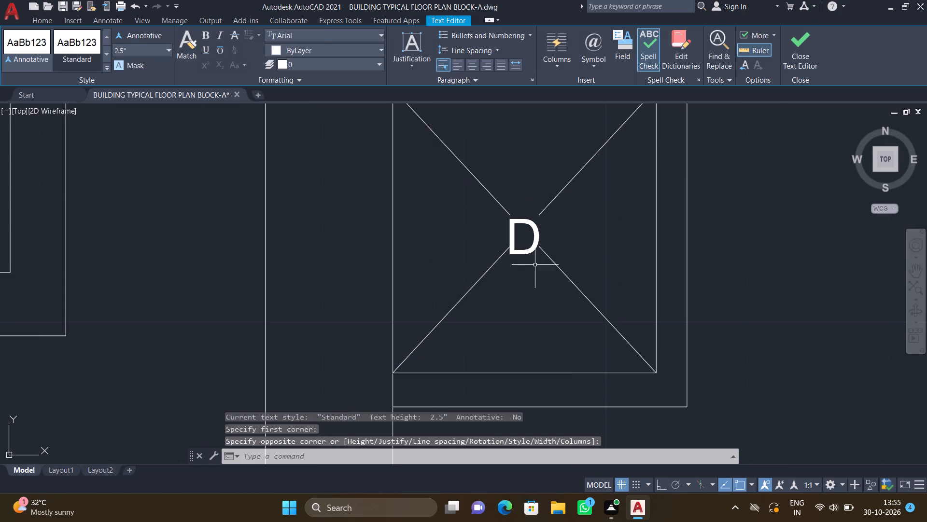
scroll(542, 269, "down", 4)
middle_click_drag(542, 329, 505, 231)
scroll(542, 329, "down", 1)
scroll(539, 284, "up", 2)
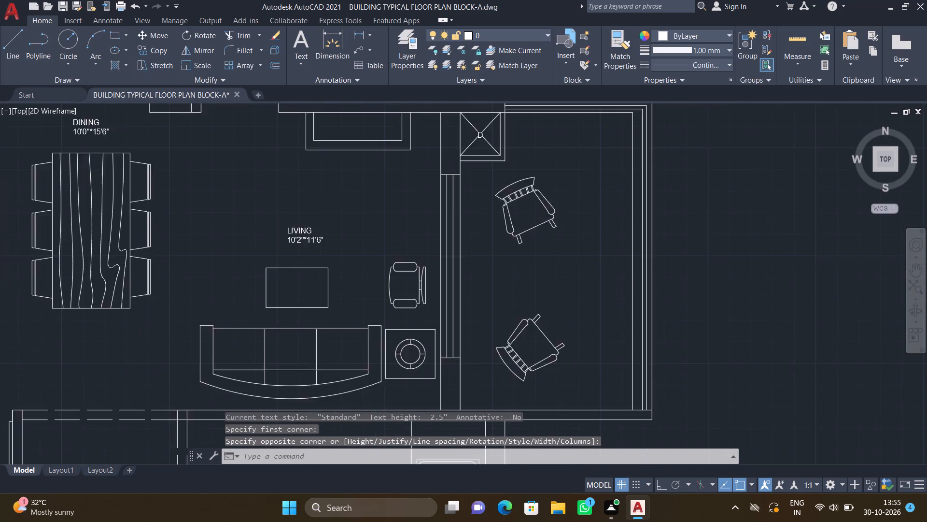
type("MT")
key("Return")
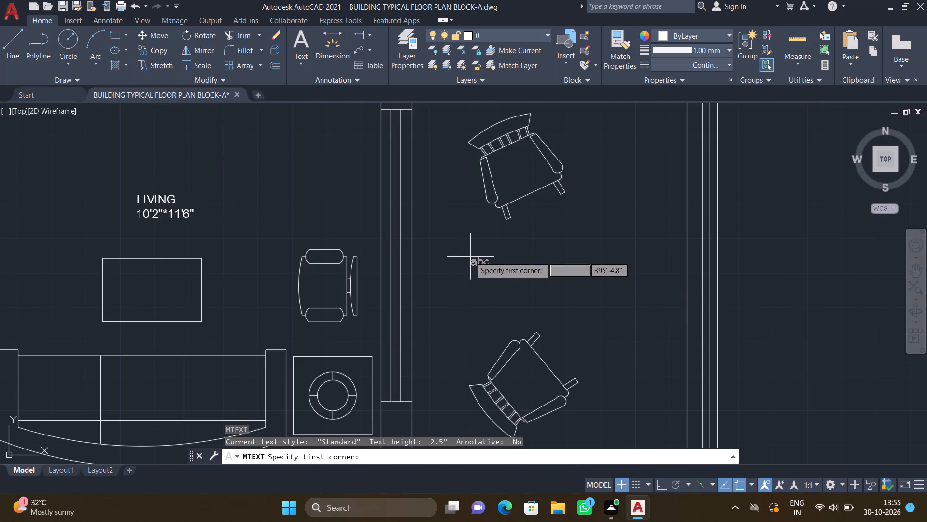
left_click_drag(470, 256, 474, 263)
left_click(660, 308)
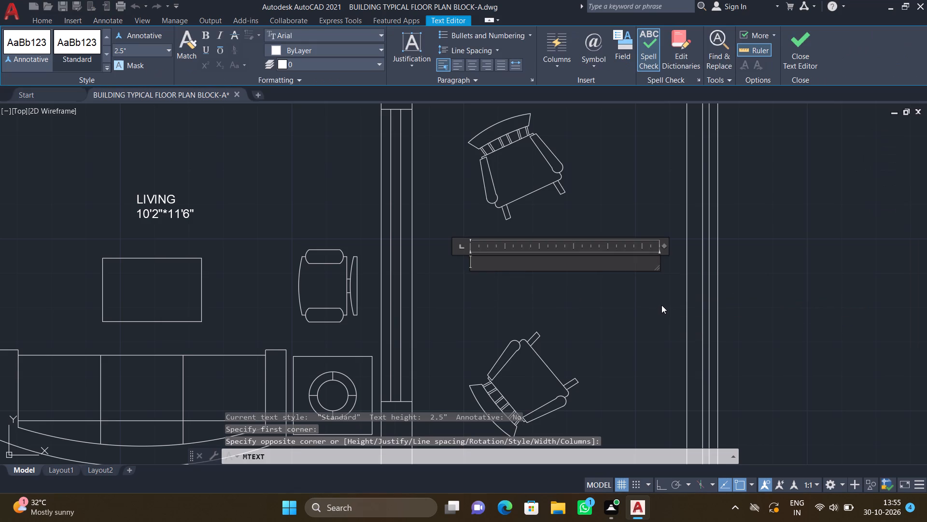
type("6'")
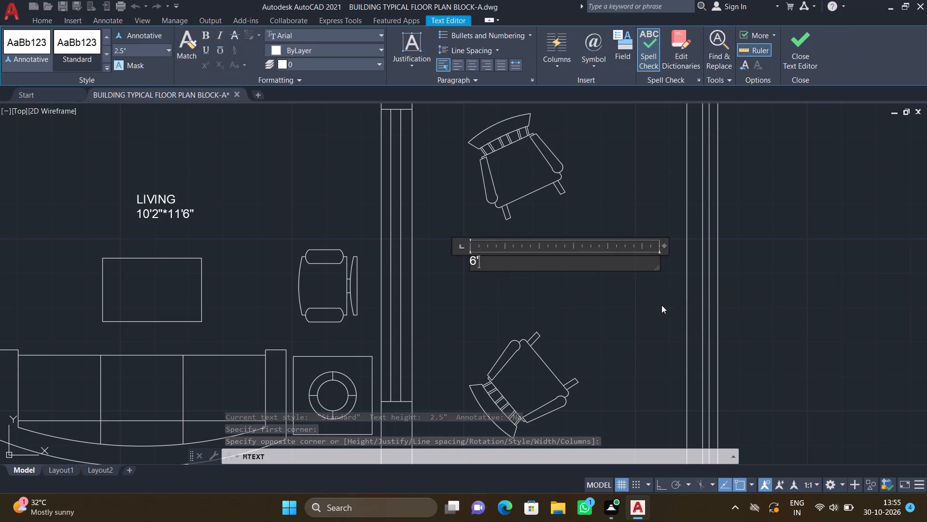
type("8\" WIDE")
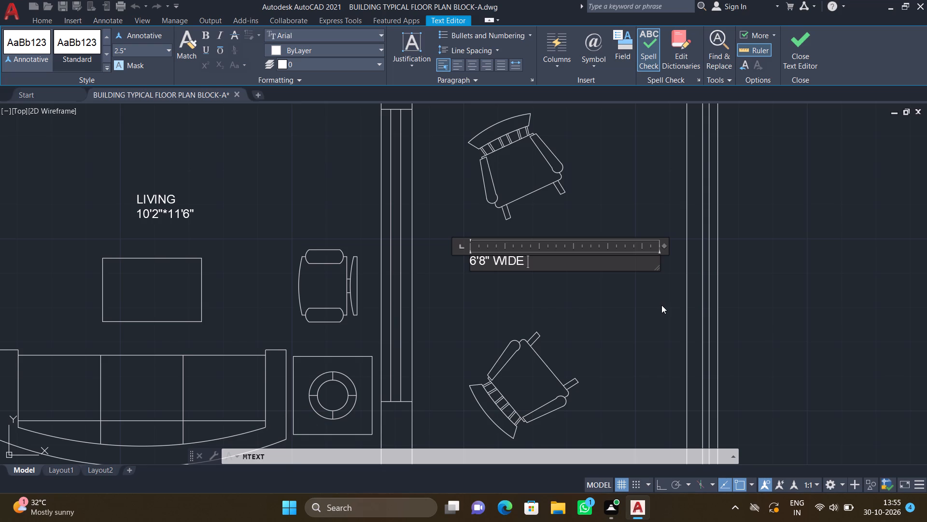
key("space")
type("BALCONY")
key("Return")
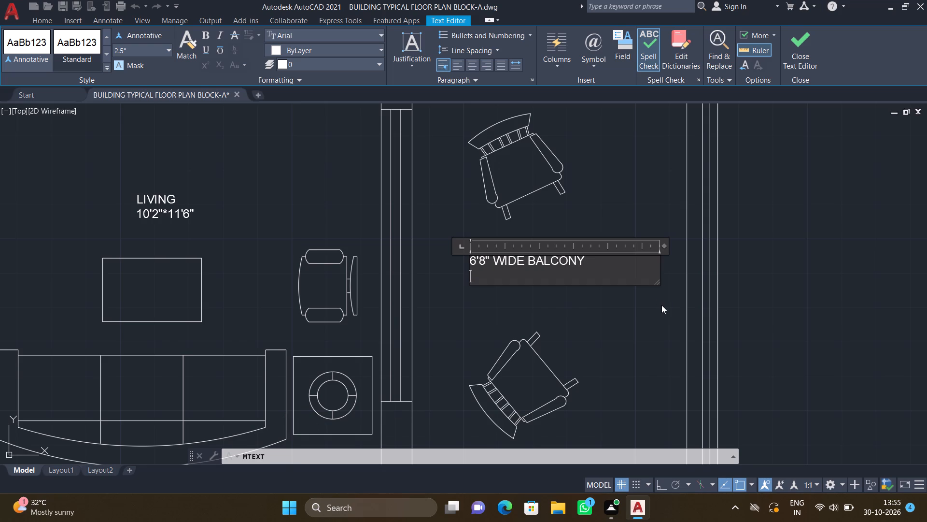
key("Escape")
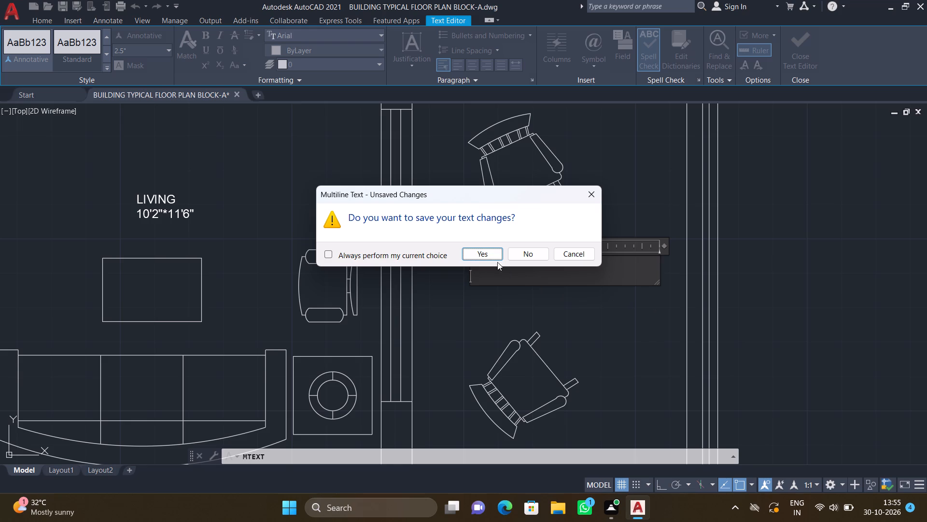
left_click(497, 255)
Rotate the "6'8" WIDE BALCONY" label 90° about its insertion point, so it reads vertically along the balcony.
type("RO")
key("Return")
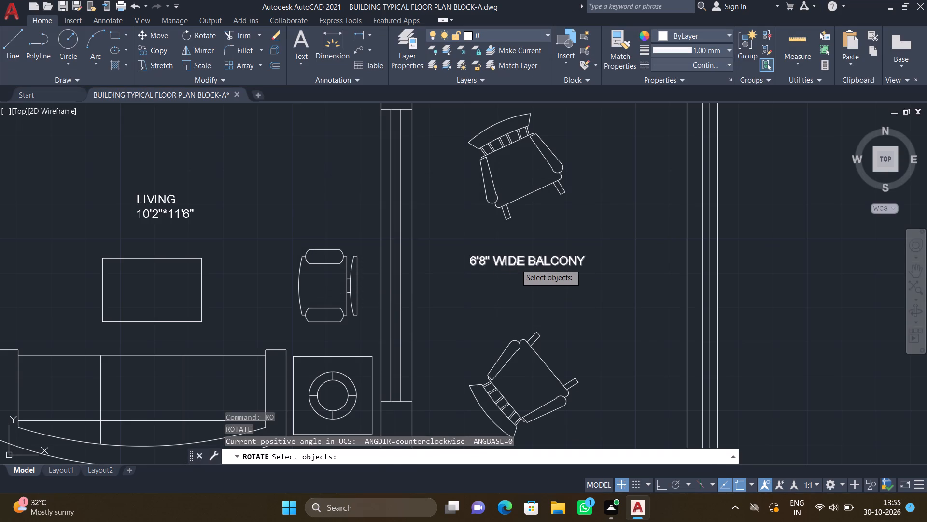
left_click(516, 264)
key("Return")
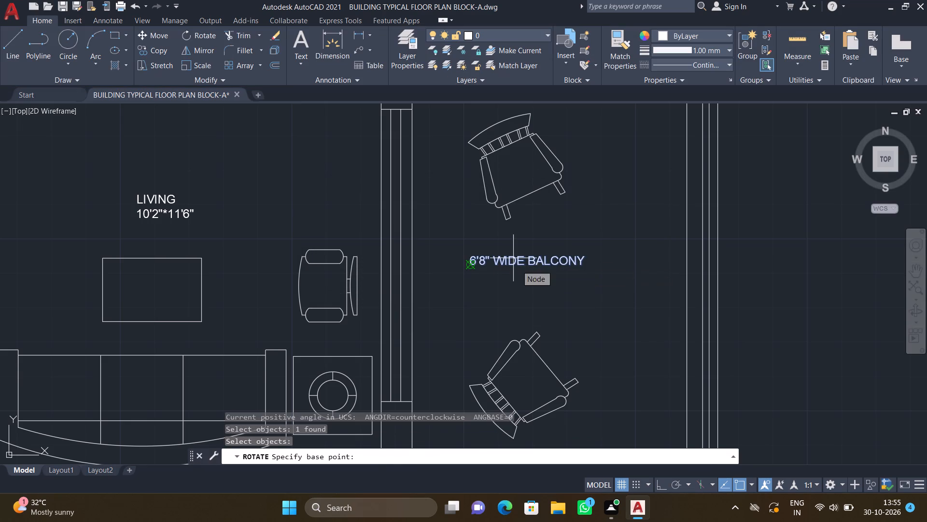
left_click(468, 258)
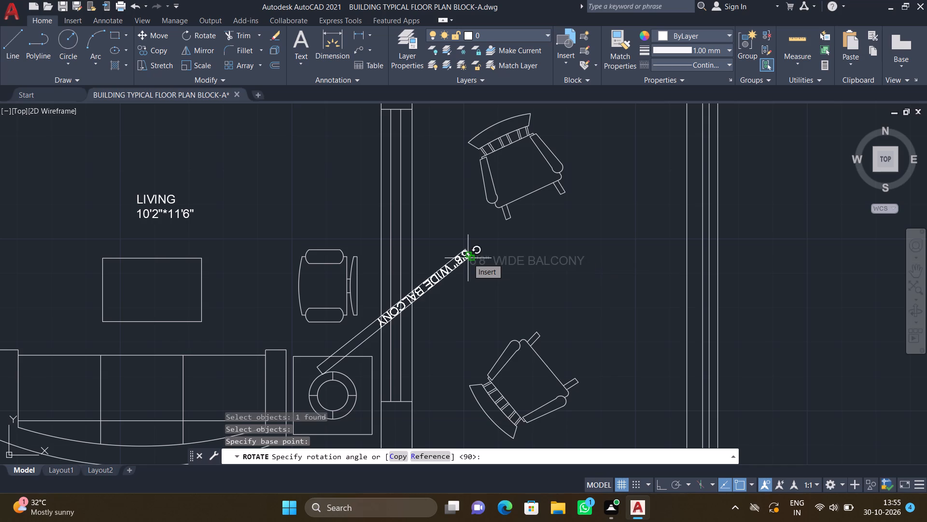
key("F8")
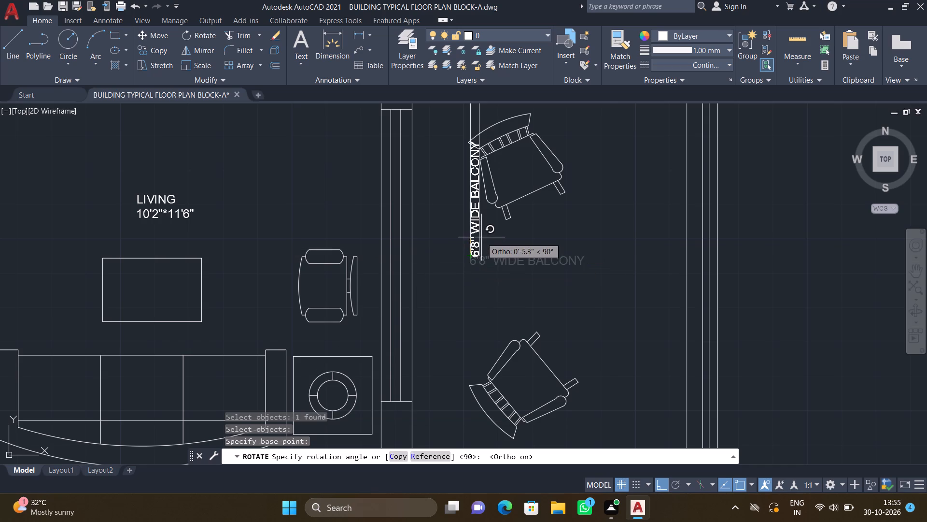
scroll(481, 237, "down", 1)
left_click(481, 237)
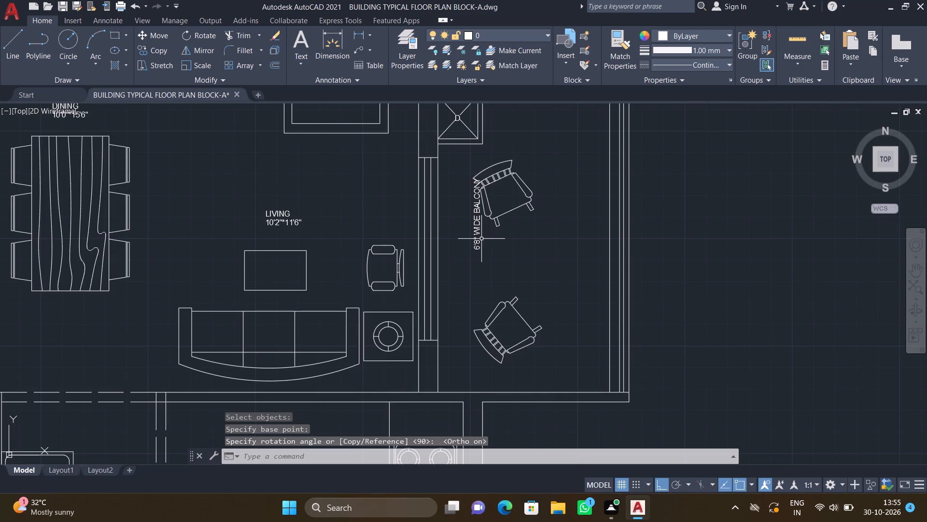
Move the vertical balcony label about 3' southeast, clear of the north chair and midway along the balcony, with ortho off.
key("m")
key("Return")
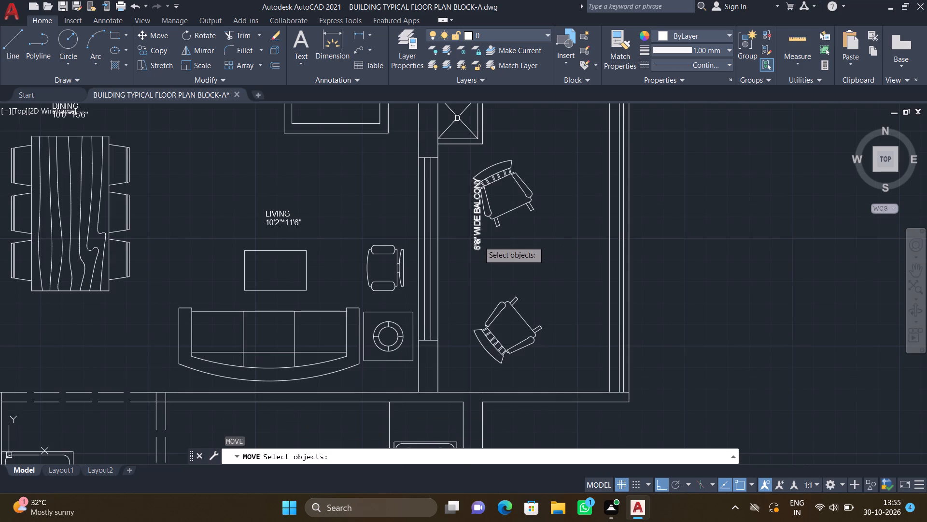
left_click(479, 245)
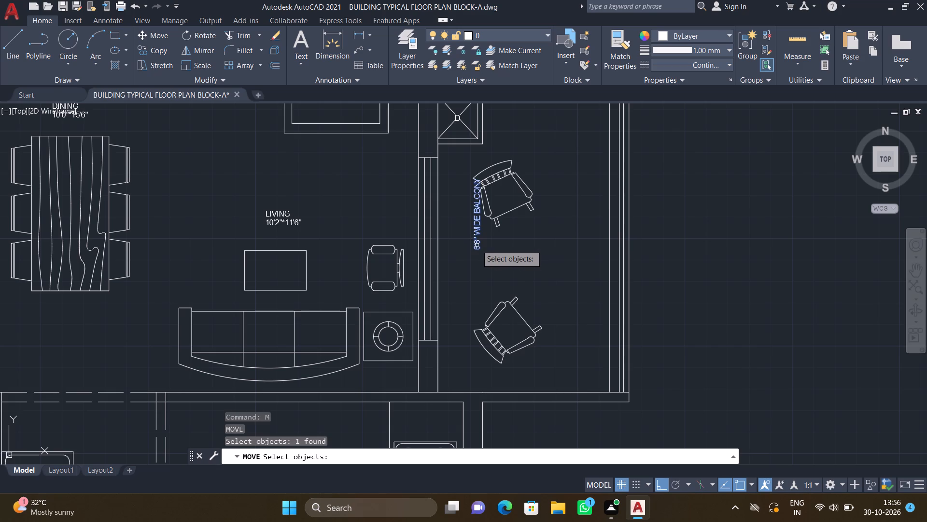
key("F8")
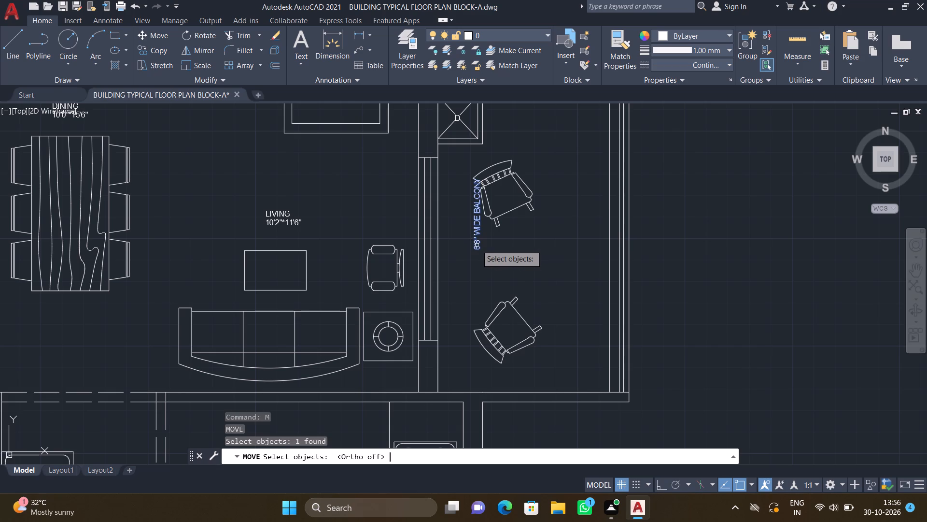
left_click(476, 245)
key("Return")
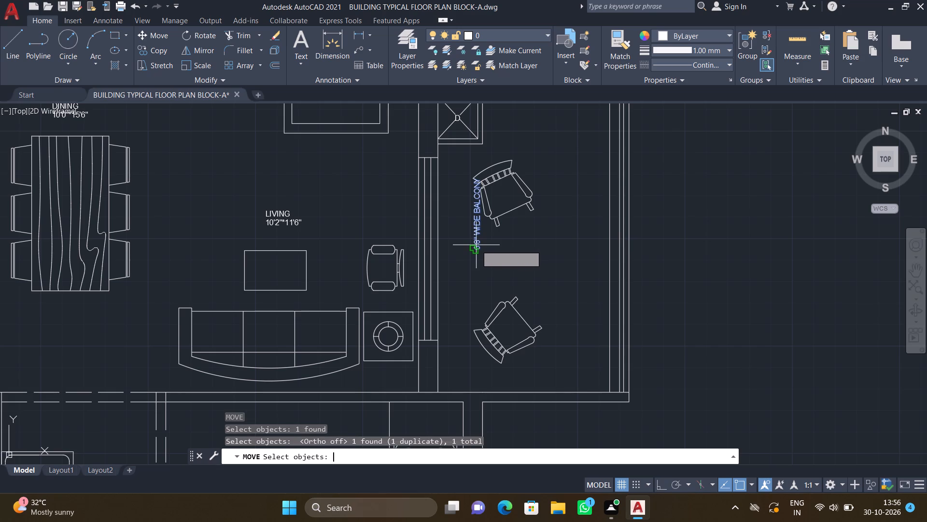
scroll(479, 256, "up", 1)
left_click_drag(474, 247, 477, 252)
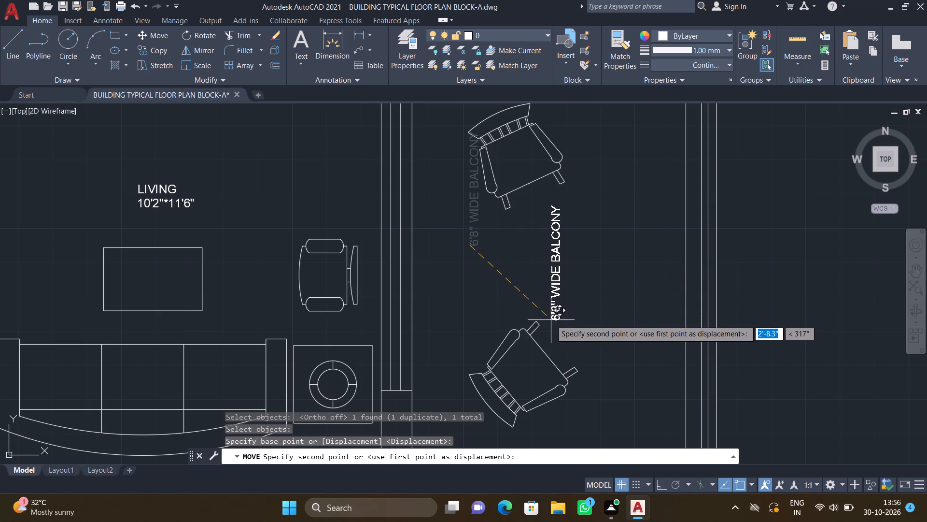
left_click(562, 321)
Add the multiline label "M.BEDROOM" with "15'10"*13'1"" beneath it, in the open space north of the bed in the second flat's southwest bedroom.
scroll(546, 302, "down", 3)
middle_click_drag(522, 344, 528, 315)
scroll(502, 349, "down", 3)
middle_click_drag(469, 342, 483, 263)
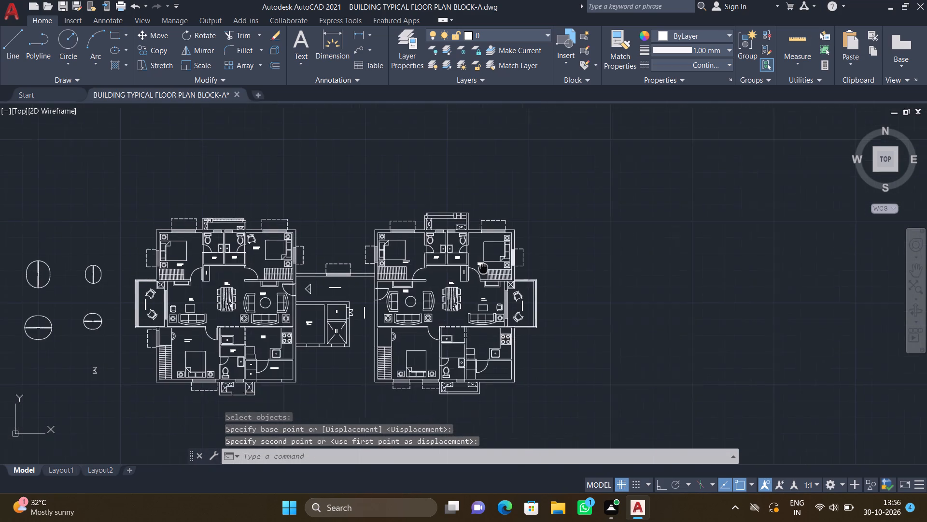
middle_click_drag(483, 263, 502, 232)
scroll(449, 256, "up", 2)
key("m")
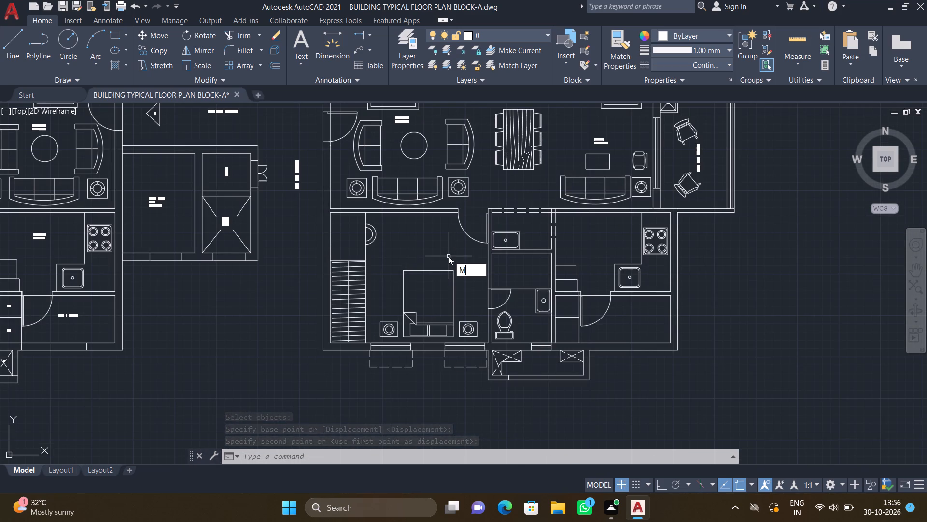
key("t")
key("Return")
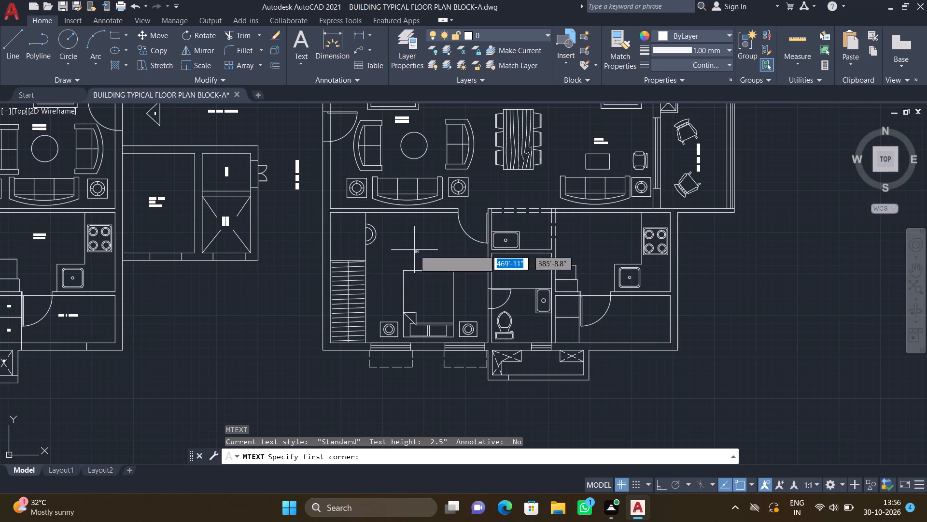
scroll(403, 233, "up", 1)
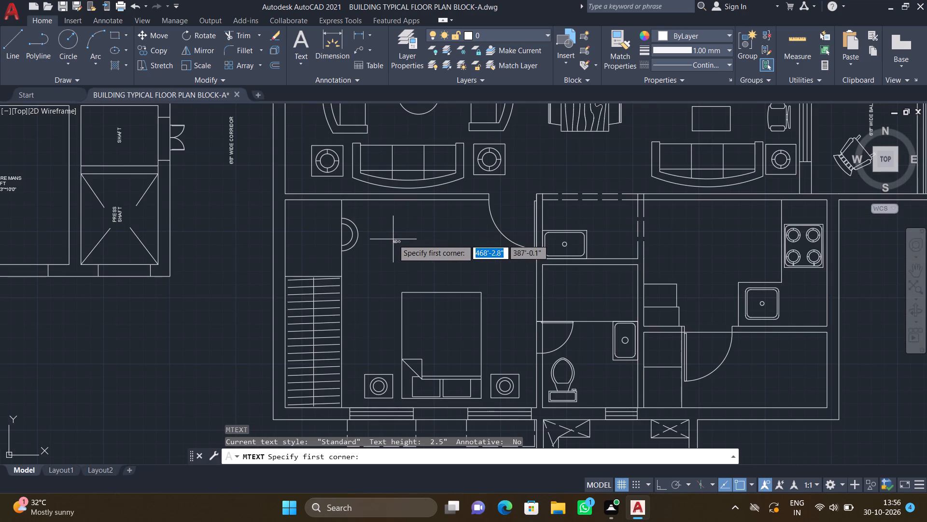
scroll(393, 239, "up", 1)
left_click_drag(392, 233, 400, 243)
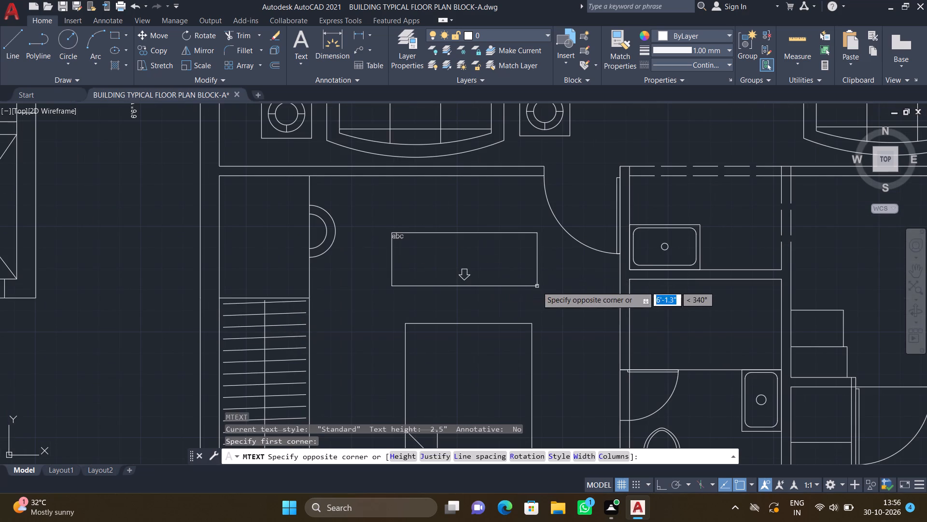
left_click(539, 285)
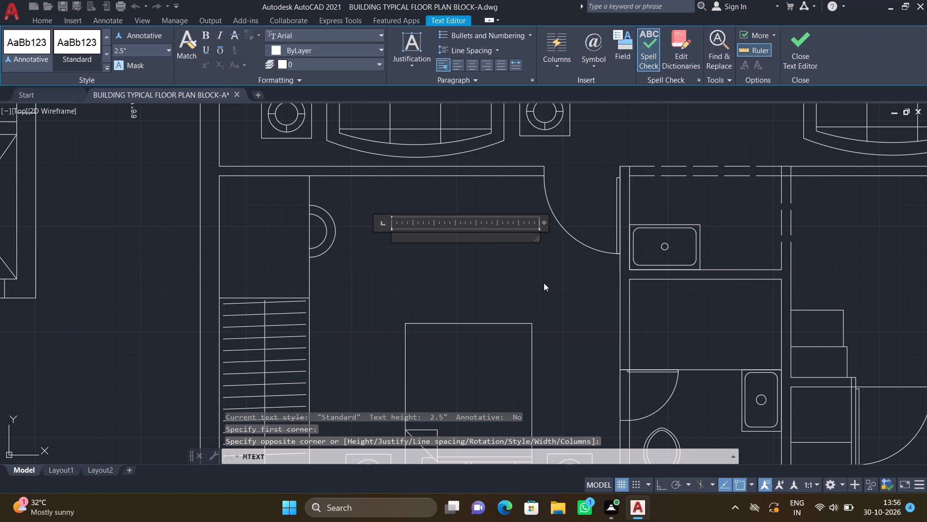
type("M.")
type("BEDROOM")
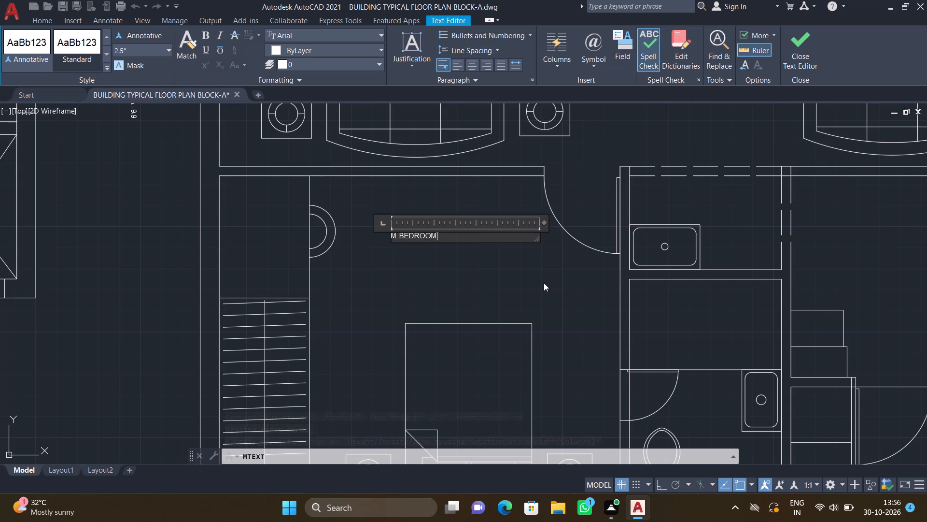
key("Return")
type("15'")
type("10\"*")
key("BackSpace")
key("asterisk")
type("13'")
type("1\"")
key("Return")
key("Escape")
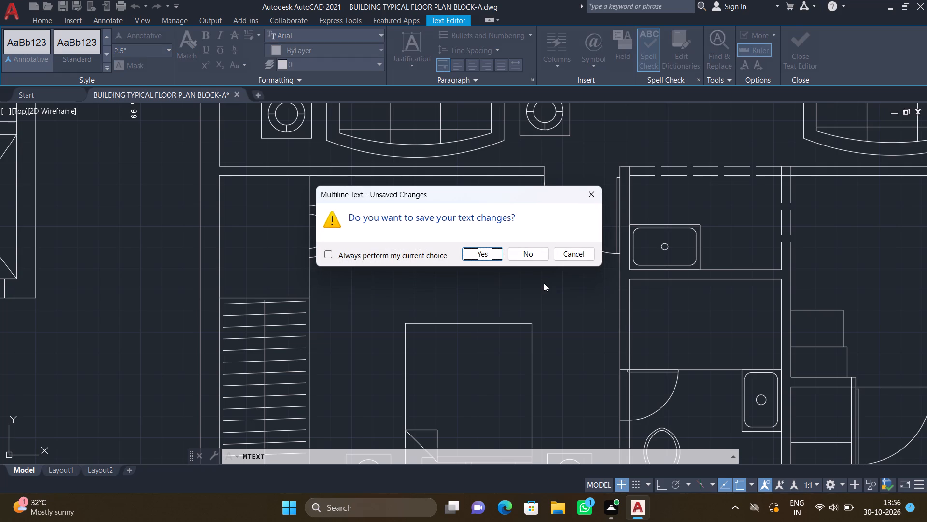
left_click(474, 252)
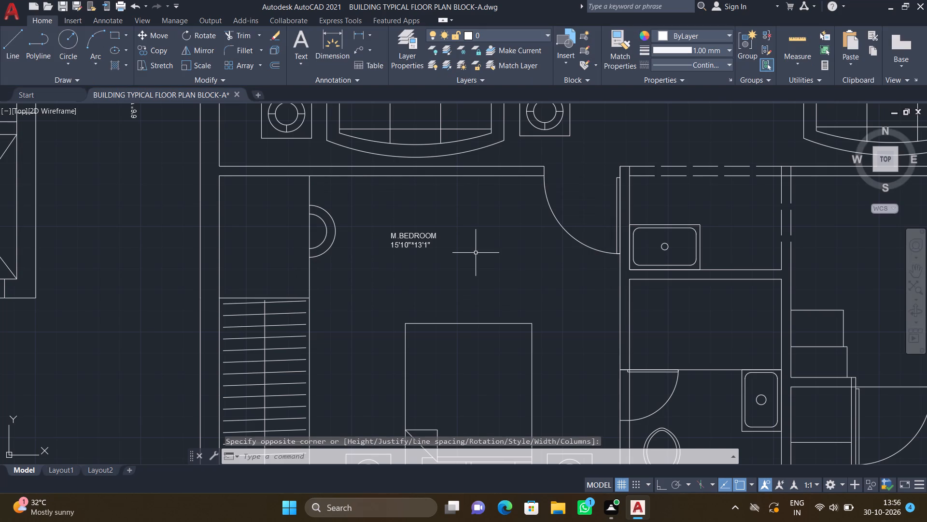
Move the second flat's "M.BEDROOM" label about 2'2" southeast, so it sits centred above the bed.
key("m")
key("Return")
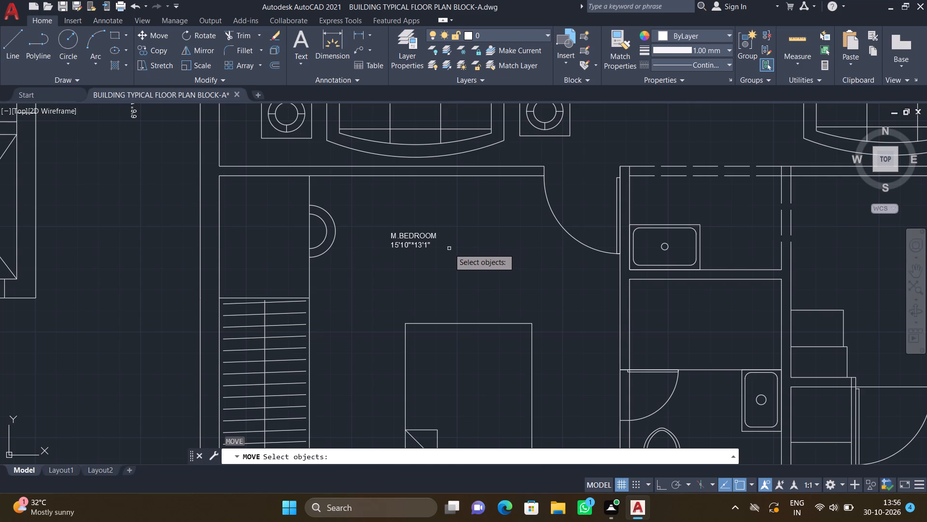
left_click(435, 235)
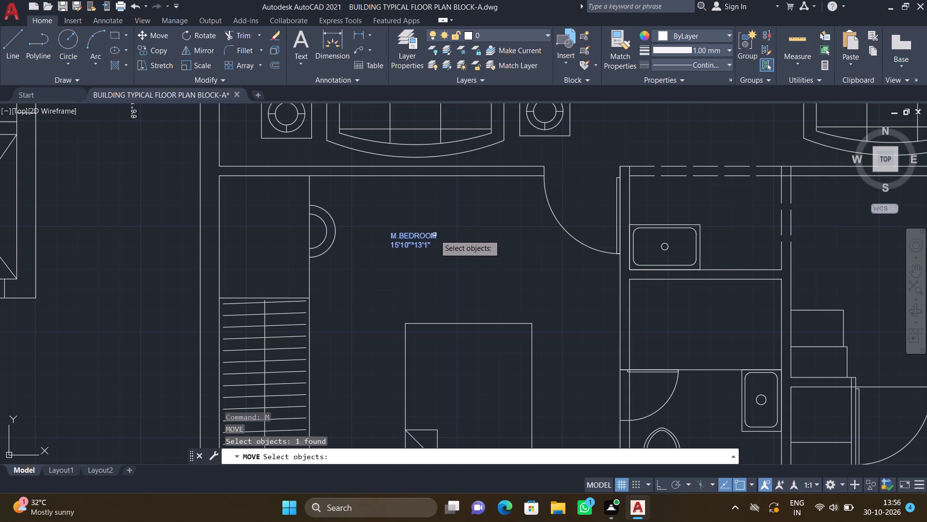
key("Return")
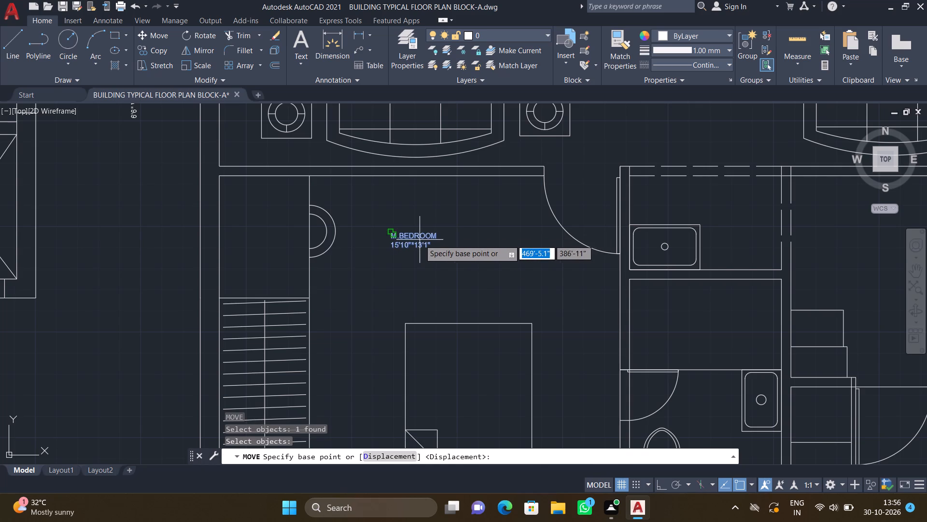
left_click(395, 232)
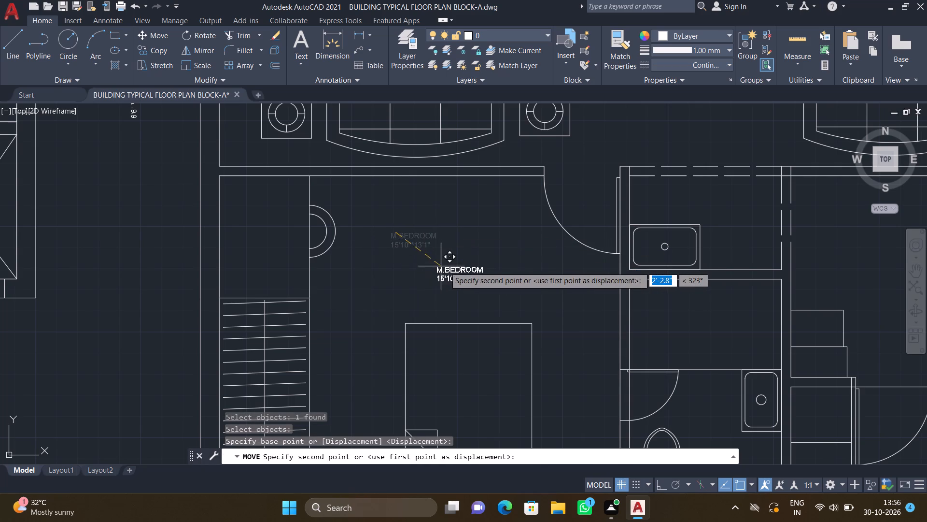
left_click(442, 261)
Trim the leftover wall line crossing the master toilet's door opening, on the bedroom side.
scroll(473, 269, "down", 2)
middle_click_drag(491, 272, 410, 256)
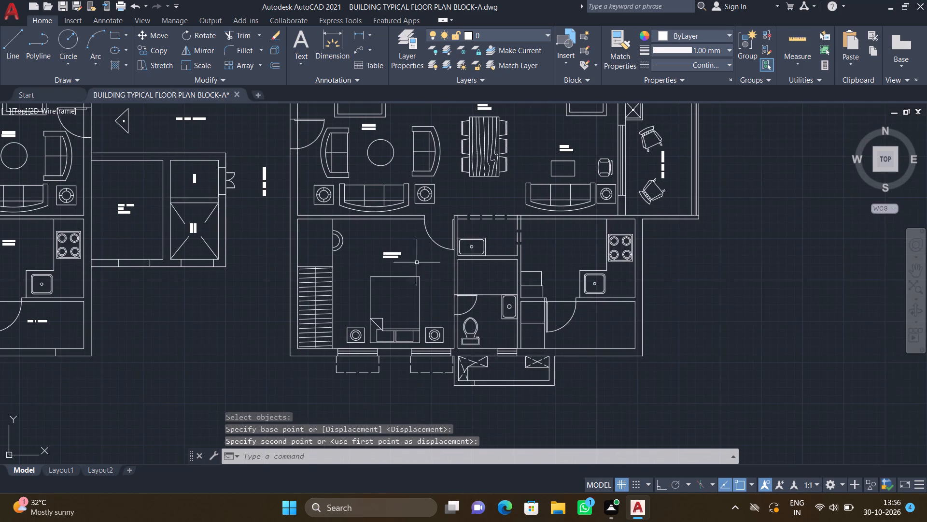
scroll(482, 275, "up", 1)
type("TR")
key("Return")
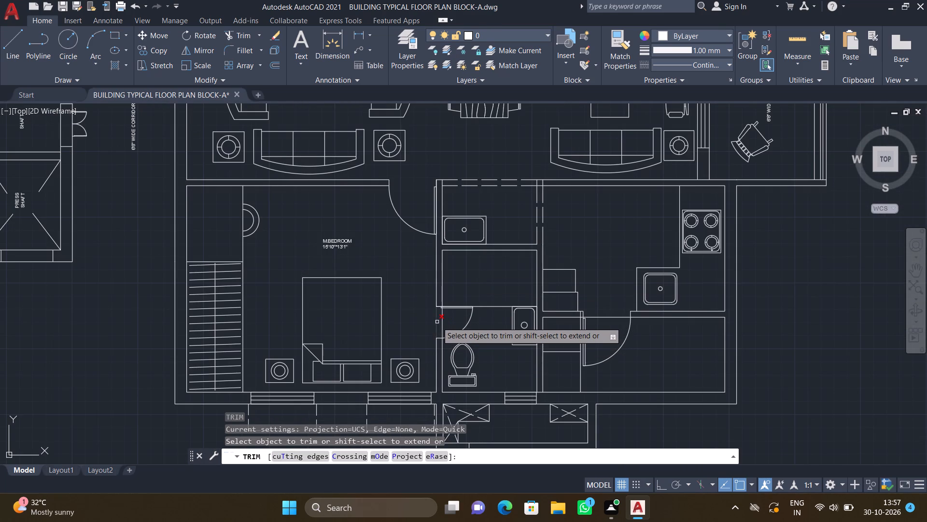
left_click(437, 322)
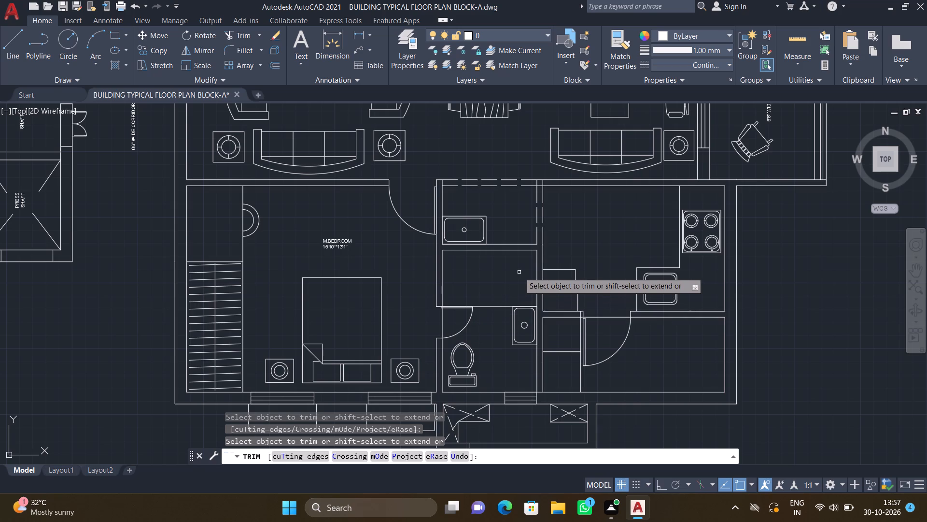
Trim the two short wall-line segments crossing inside the junction of the living-room wall and the wall between the washbasin area and kitchen.
scroll(519, 272, "up", 1)
scroll(519, 272, "down", 3)
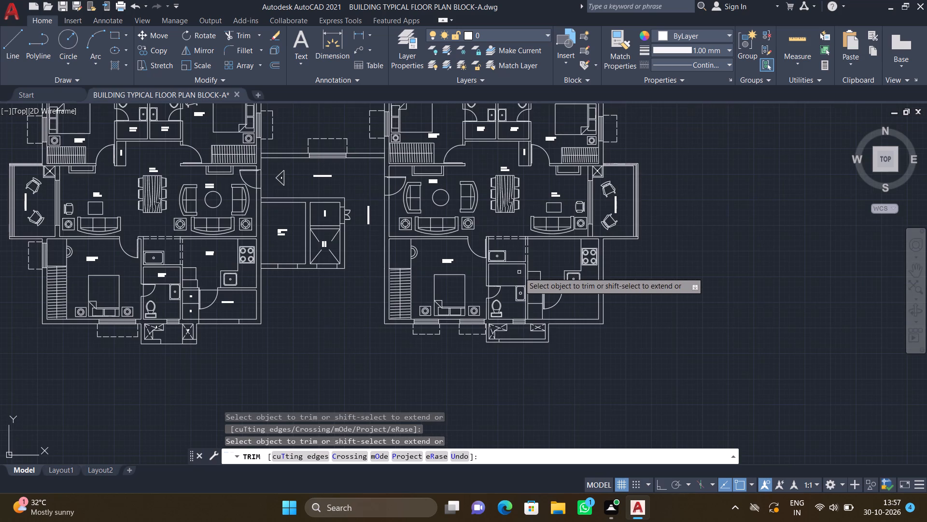
scroll(519, 272, "up", 1)
scroll(520, 272, "down", 1)
scroll(528, 241, "up", 6)
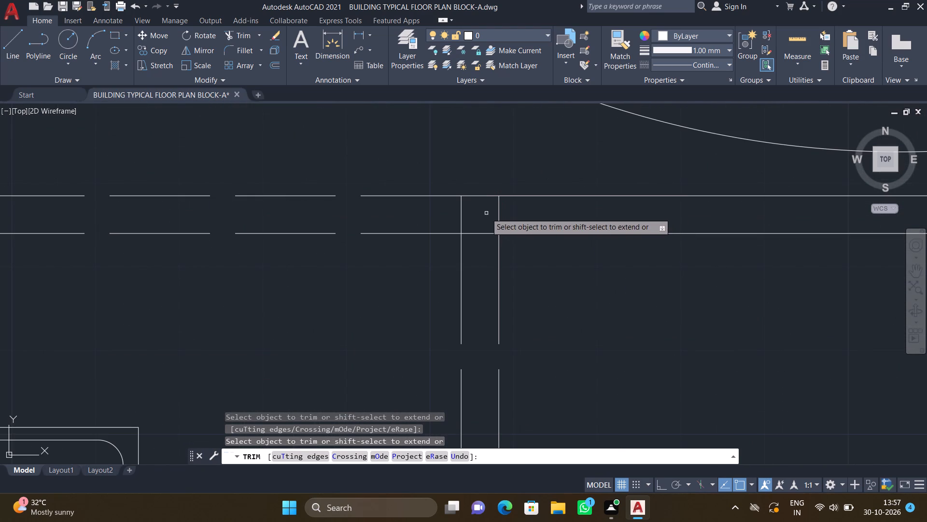
left_click_drag(486, 213, 519, 214)
left_click_drag(484, 219, 481, 251)
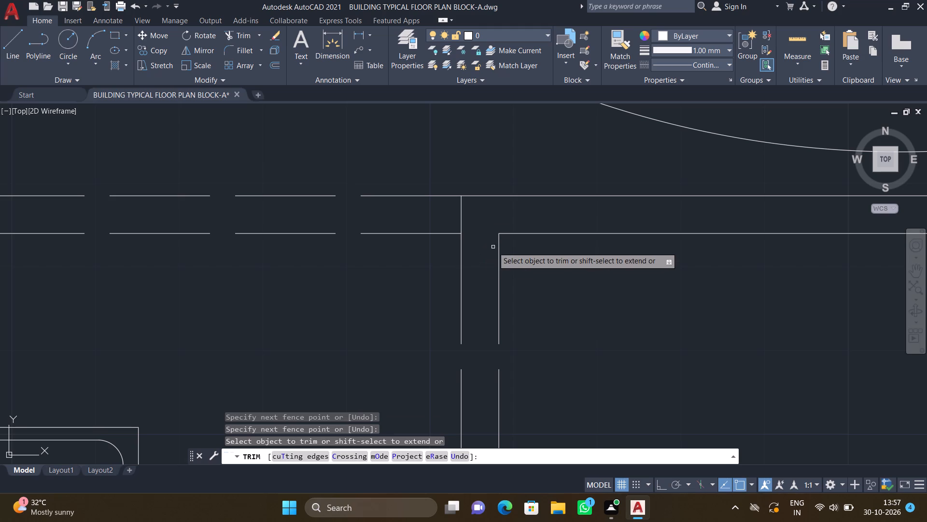
key("Return")
Add the multiline label "M.TOILET" with "6'0"*9'0"" beneath it, in the open northern part of the second flat's master toilet.
scroll(501, 234, "down", 4)
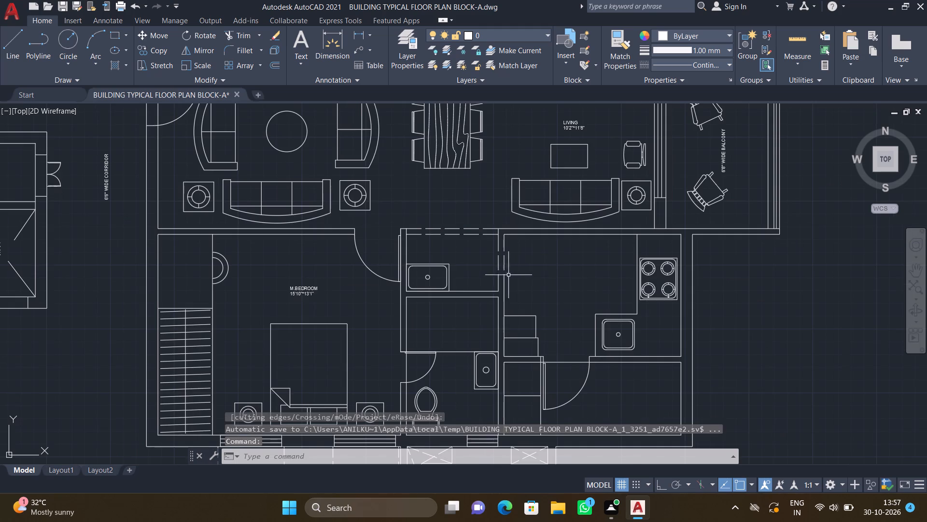
middle_click_drag(465, 305, 476, 273)
type("MT")
key("Return")
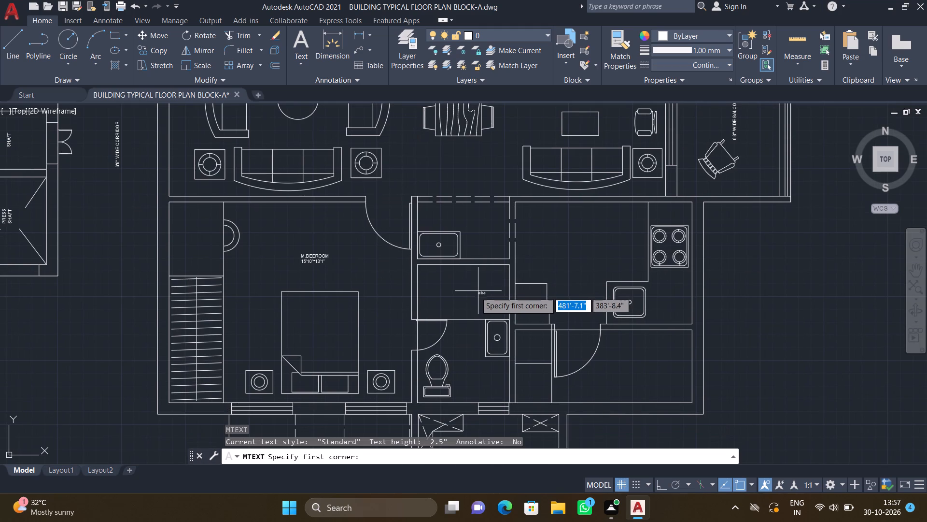
scroll(449, 286, "up", 2)
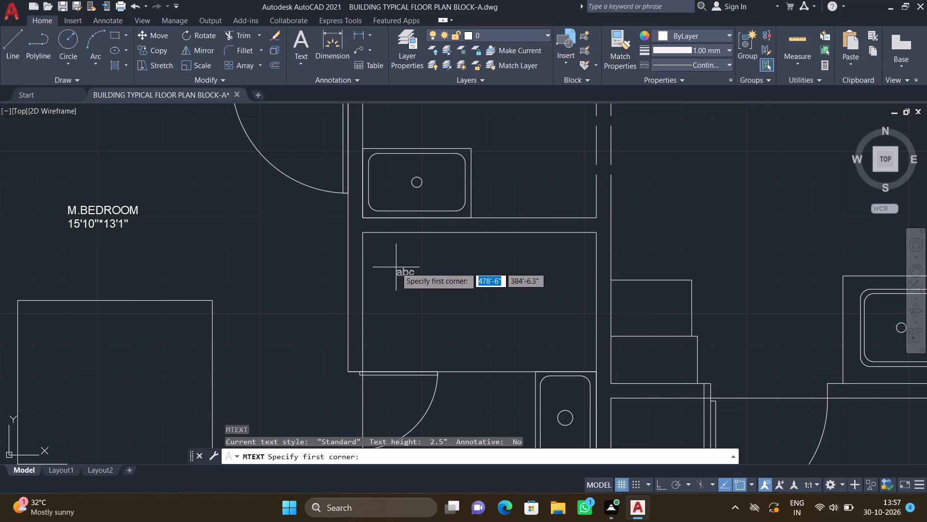
left_click_drag(396, 267, 403, 276)
left_click(551, 327)
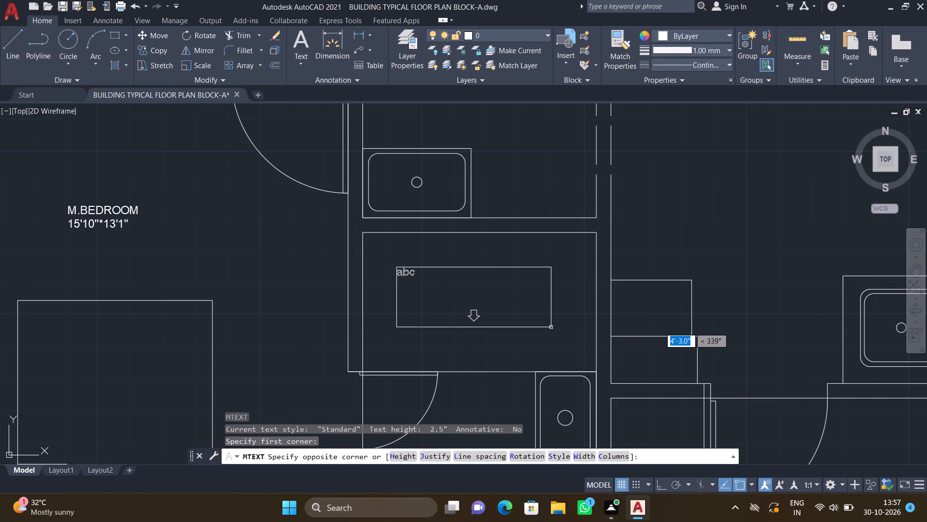
type("M.")
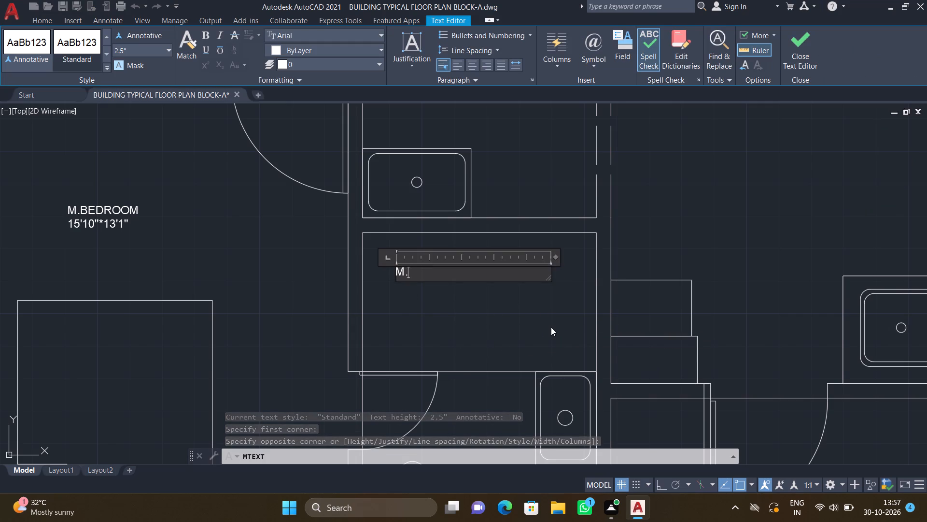
key("t")
type("OIL")
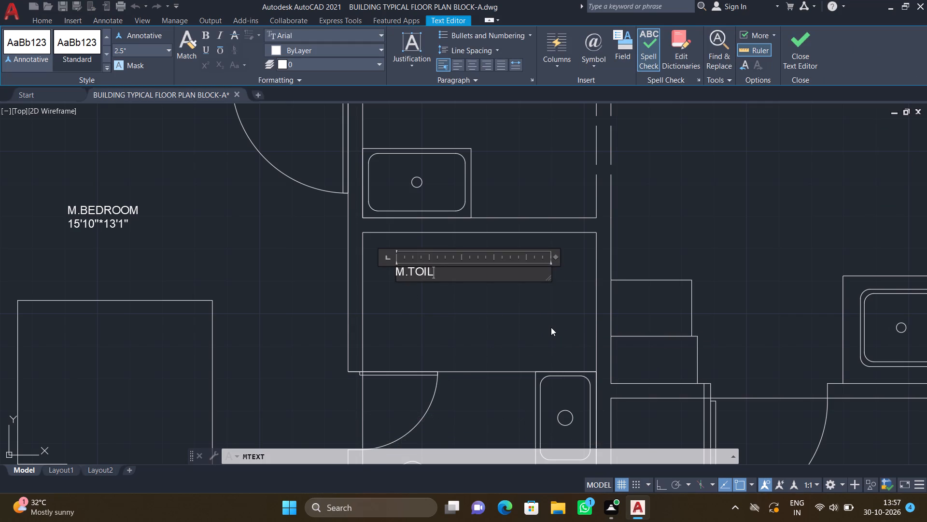
type("ET")
key("Return")
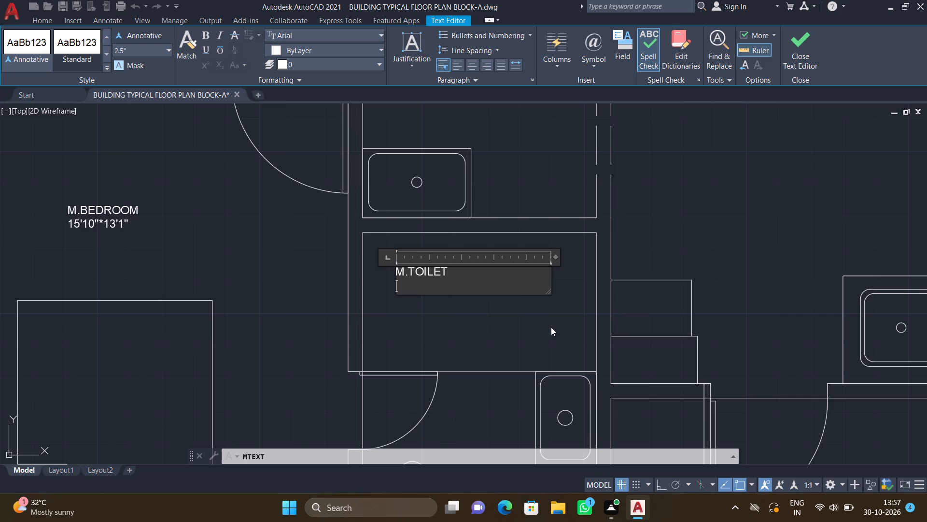
type("6'0\"*")
type("9'0\"")
key("Return")
key("Escape")
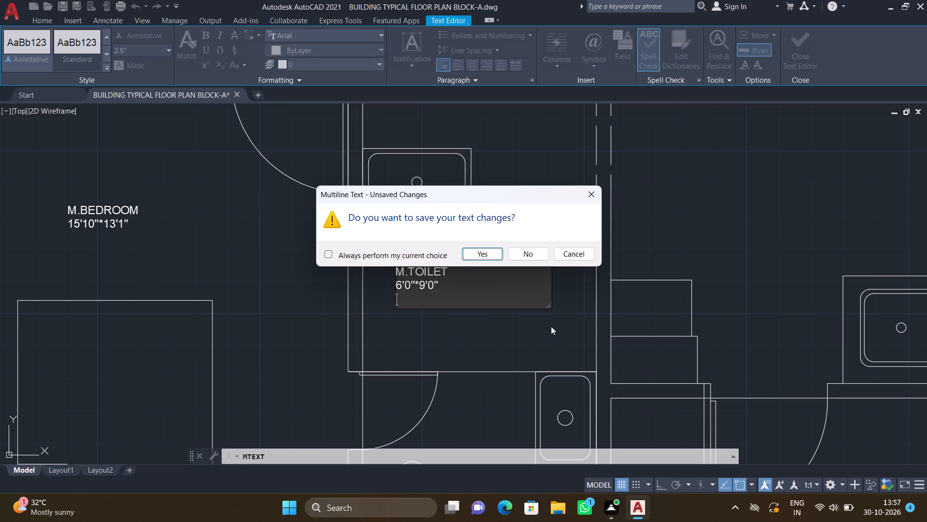
left_click(475, 257)
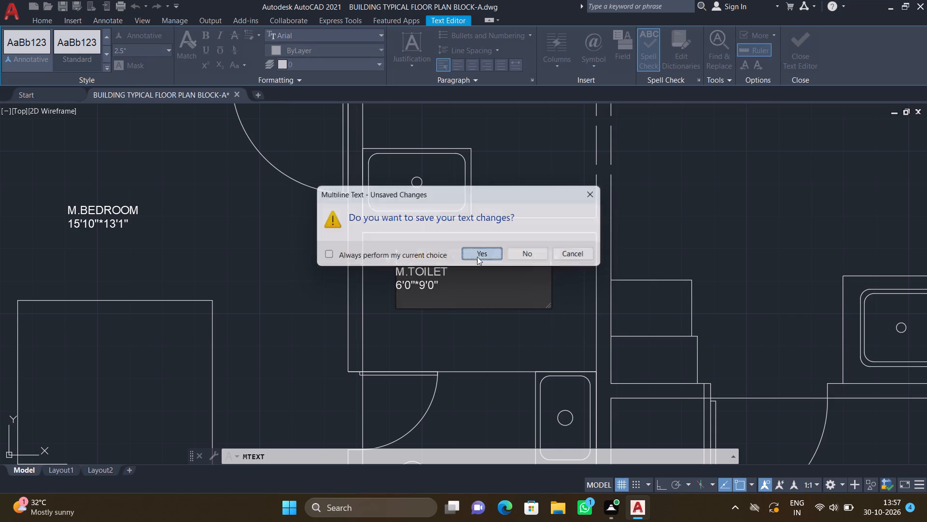
Move the "M.TOILET" label southeast by less than 2', to the middle of the open space north of the toilet door.
key("m")
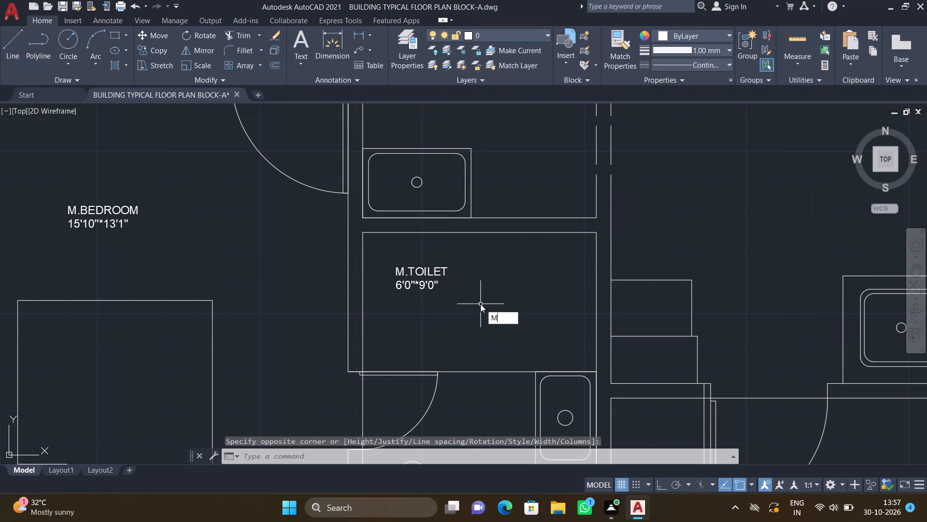
key("Return")
left_click(443, 270)
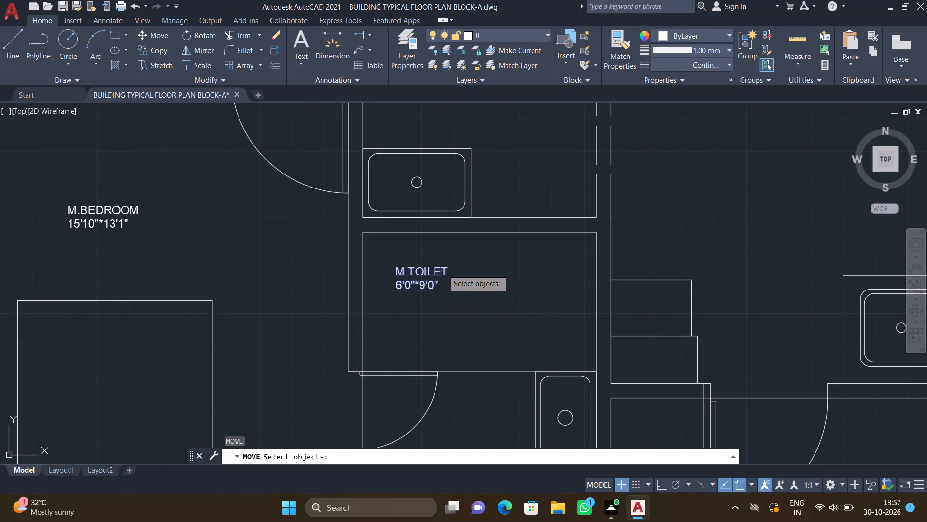
key("Return")
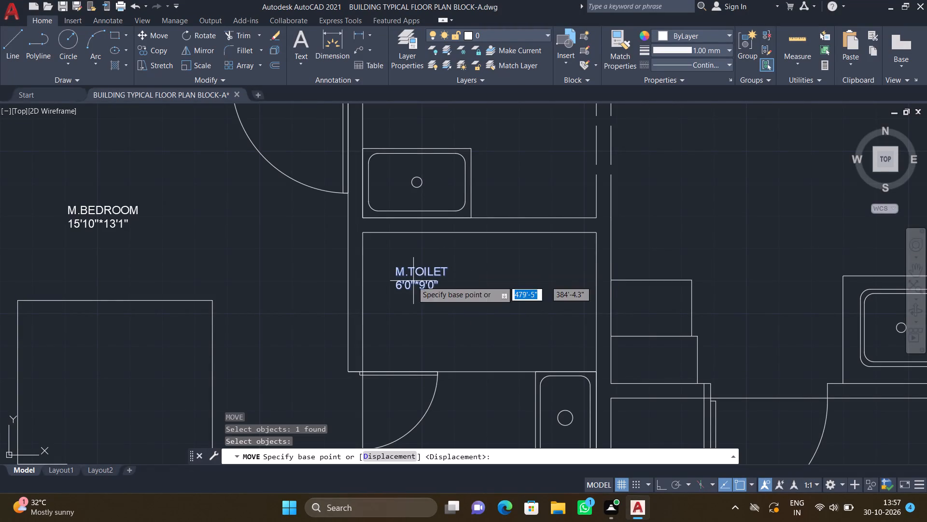
left_click(395, 267)
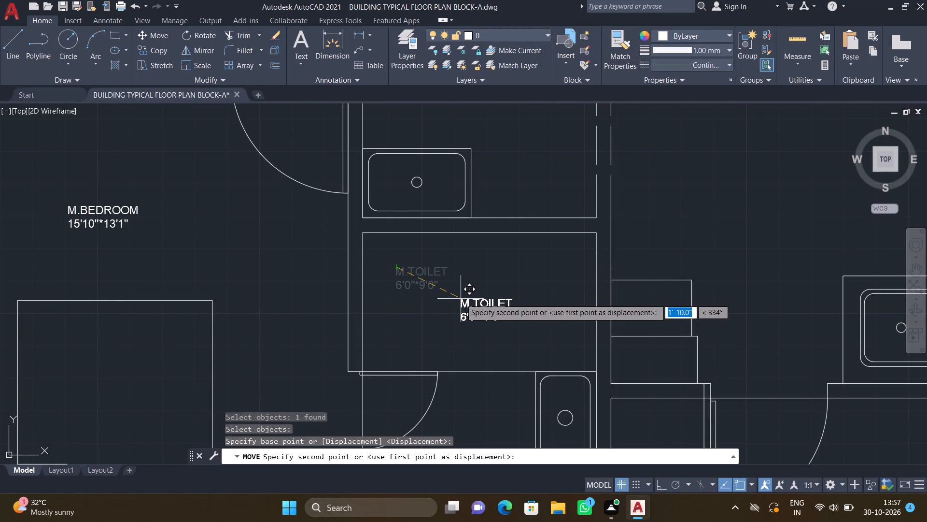
left_click(453, 289)
scroll(464, 290, "down", 3)
middle_click_drag(478, 313, 478, 311)
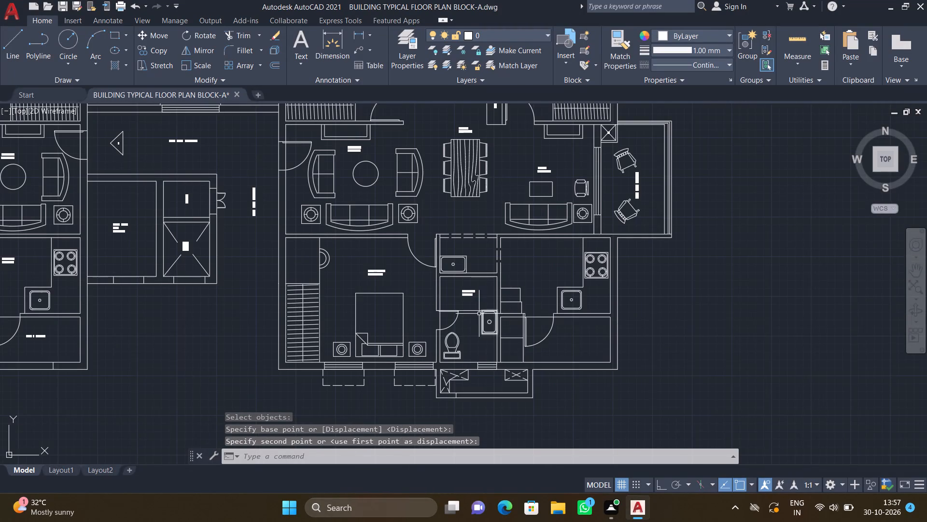
middle_click_drag(478, 311, 480, 289)
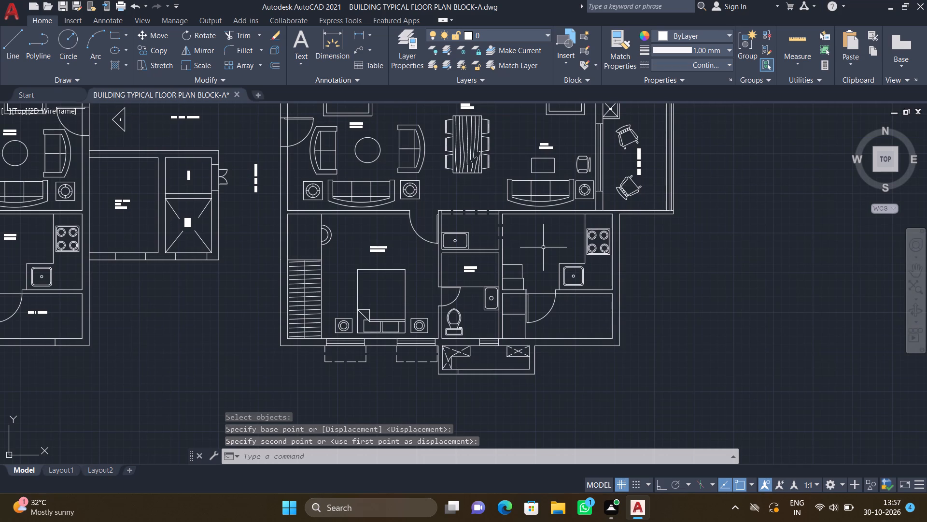
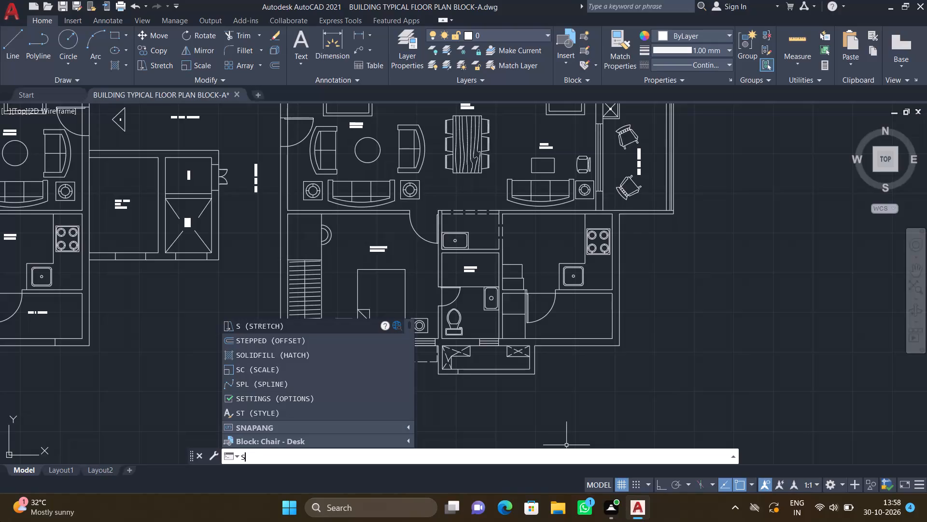
Clear the stray command entry and save the BUILDING TYPICAL FLOOR PLAN BLOCK-A drawing under its existing name.
key("Delete")
key("Delete")
key("BackSpace")
key("BackSpace")
key("ctrl+s")
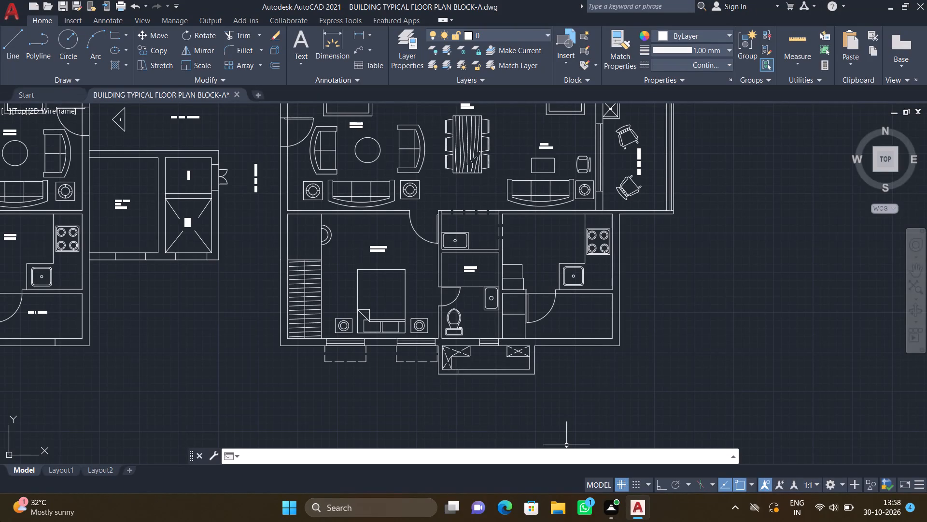
key("ctrl+s")
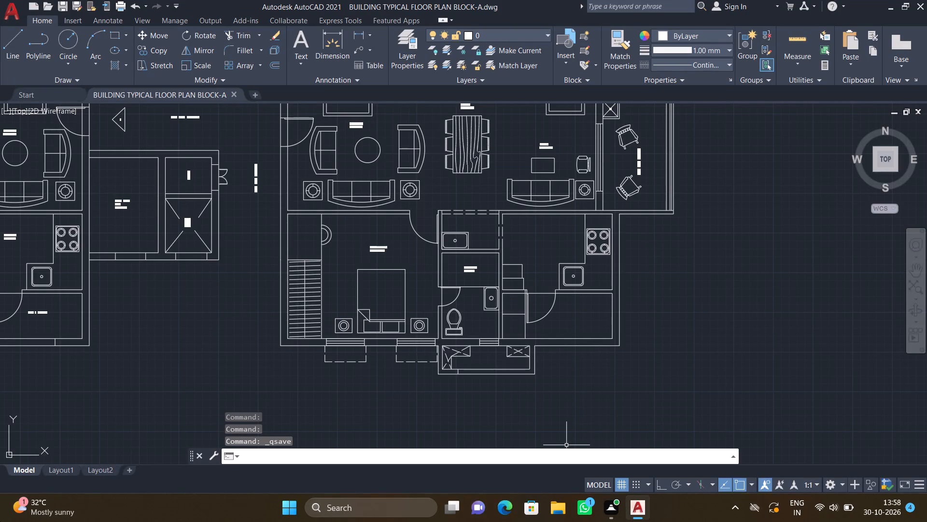
key("ctrl+s")
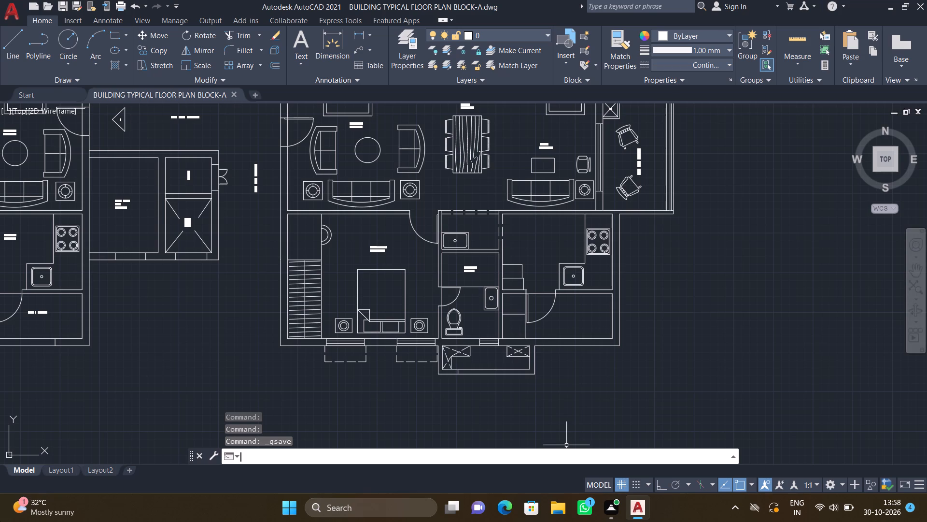
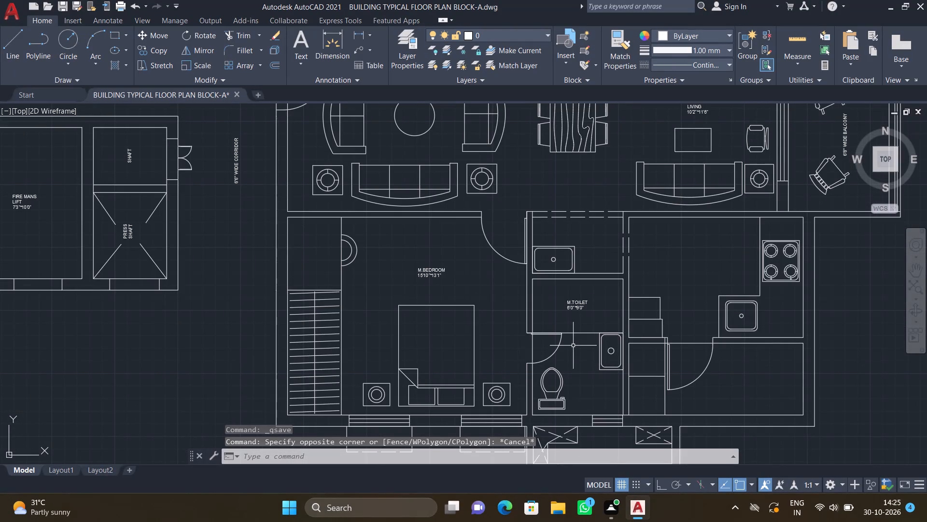
Add a multiline text label in the open kitchen area reading KITCHEN with 11'8"*7'8" on the second line.
type("MT")
key("Return")
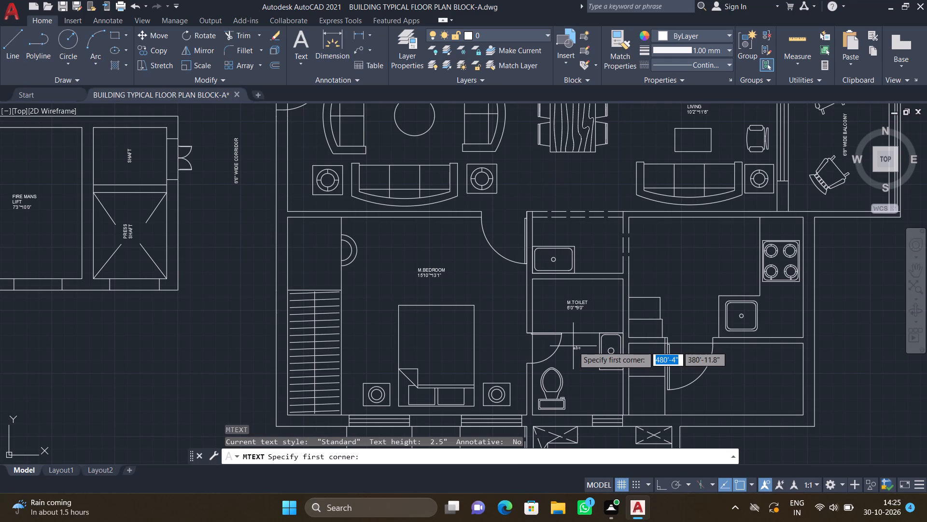
middle_click_drag(591, 333, 495, 386)
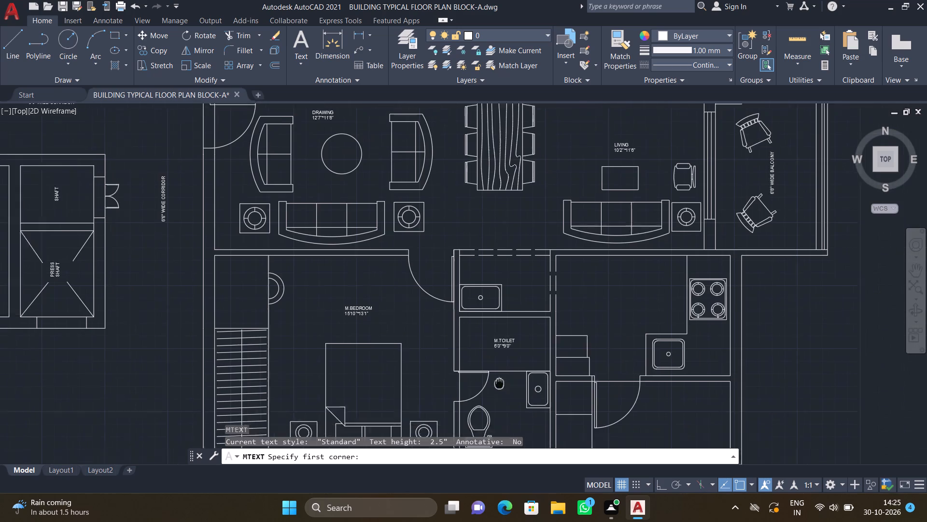
middle_click_drag(495, 386, 496, 387)
middle_click_drag(558, 365, 433, 359)
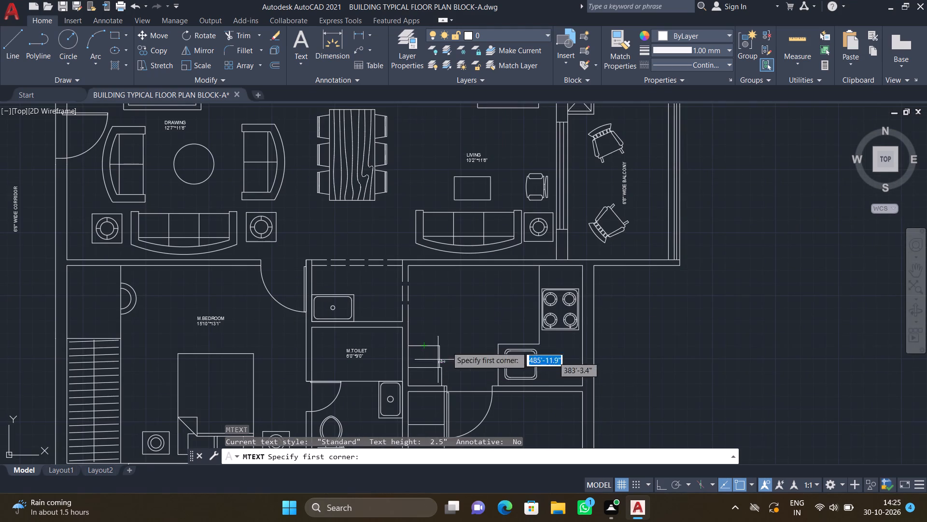
scroll(459, 304, "up", 2)
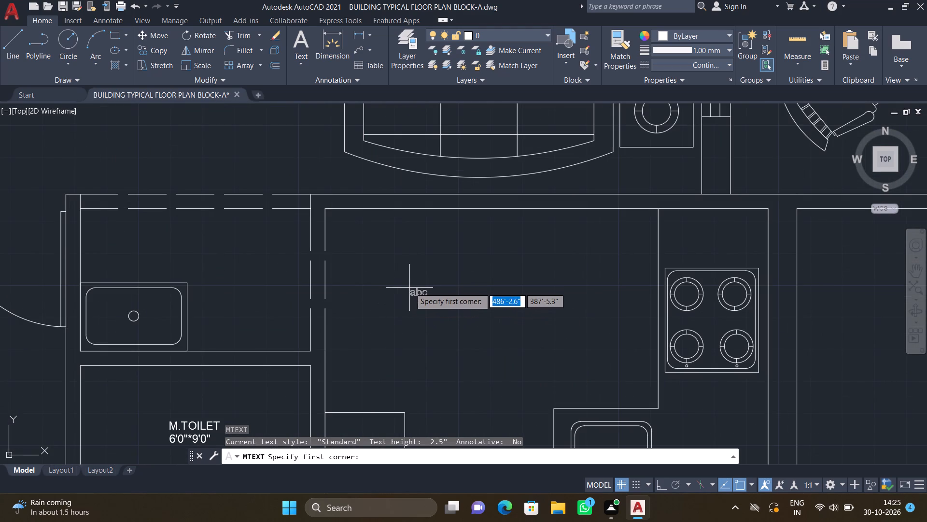
left_click_drag(417, 288, 429, 302)
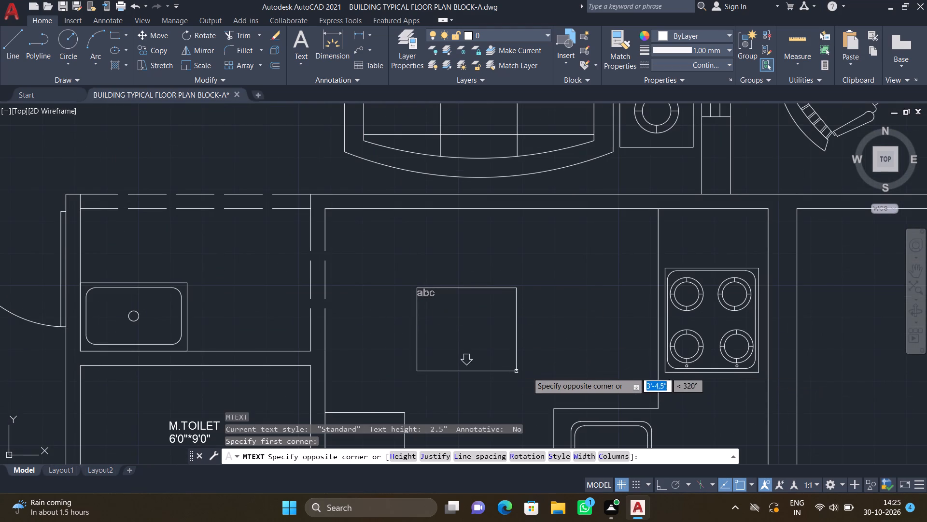
left_click(580, 368)
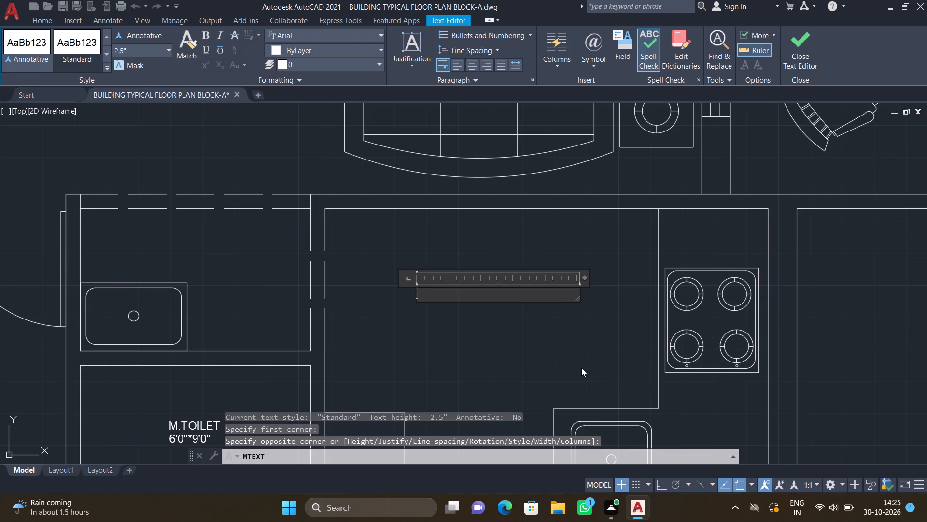
type("KITCHEN")
key("Return")
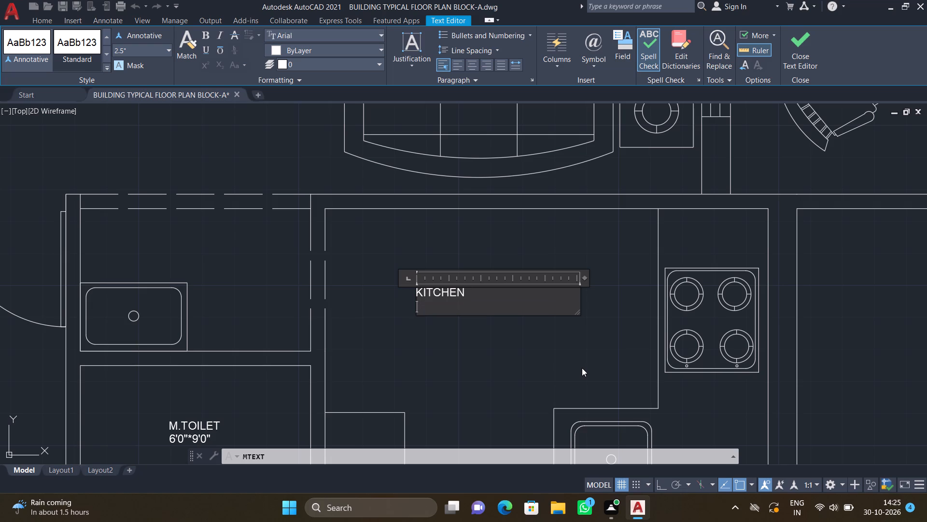
type("11'")
key("8")
key("shift+quotedbl")
key("asterisk")
type("7'")
key("8")
key("shift+quotedbl")
key("Return")
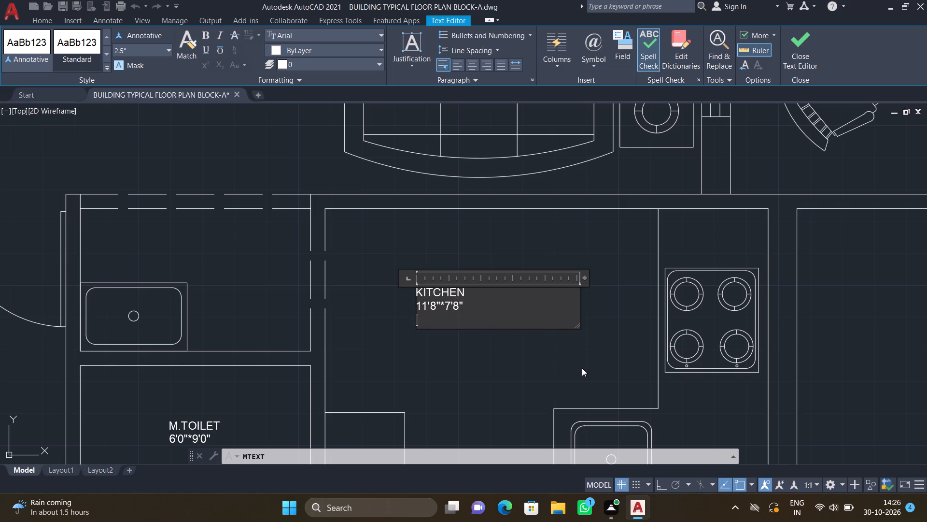
key("Escape")
left_click(477, 252)
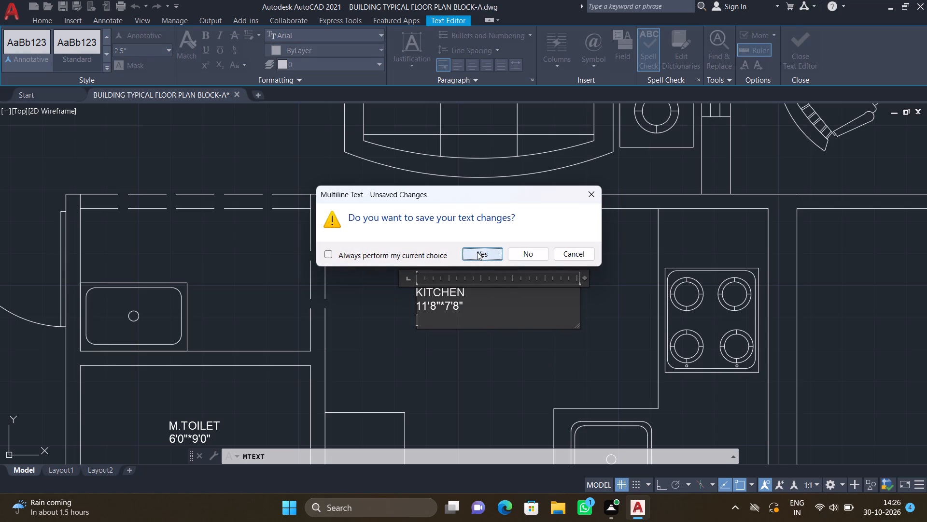
Move the KITCHEN label slightly lower within the kitchen.
middle_click_drag(478, 341, 502, 333)
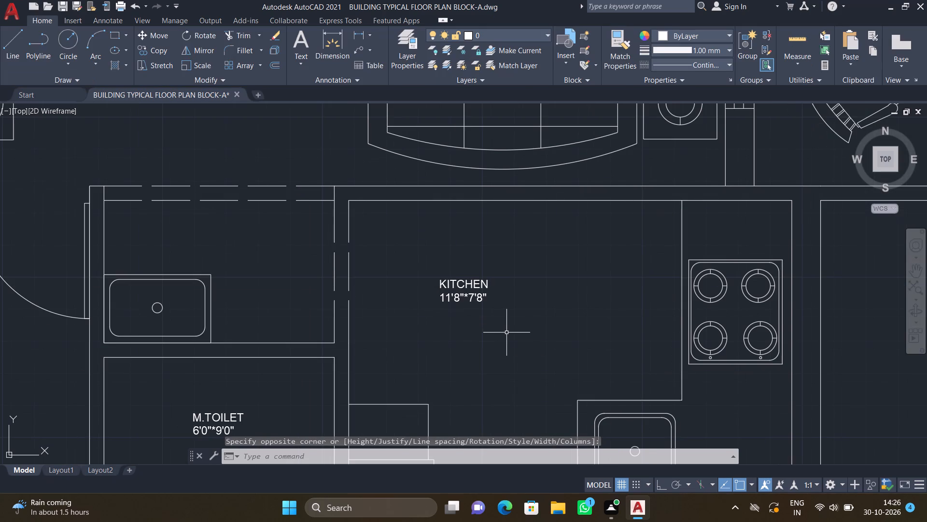
key("m")
key("Return")
left_click(482, 302)
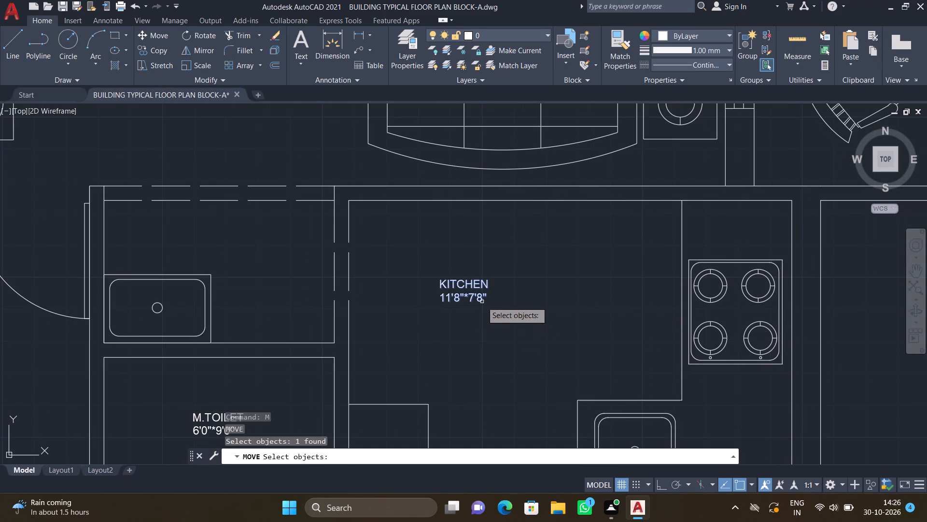
key("Return")
scroll(449, 290, "up", 1)
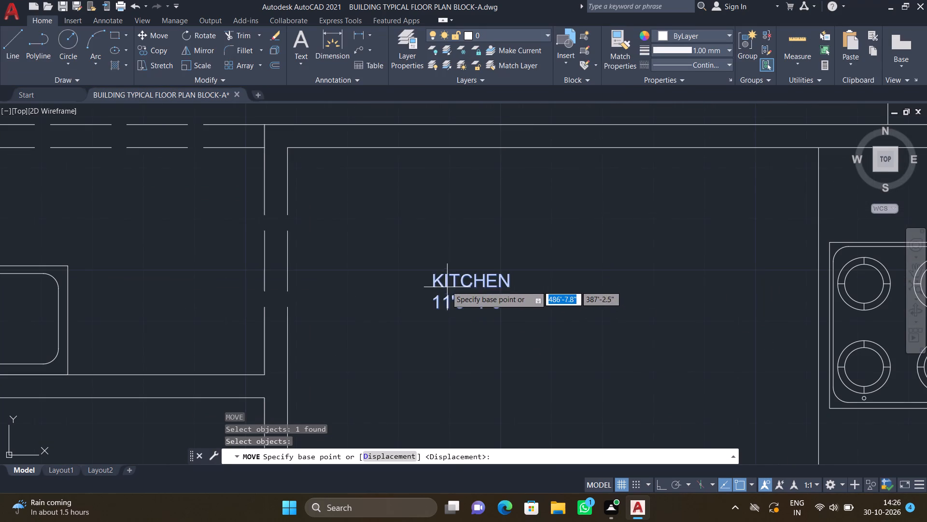
left_click_drag(433, 277, 440, 285)
scroll(521, 306, "down", 2)
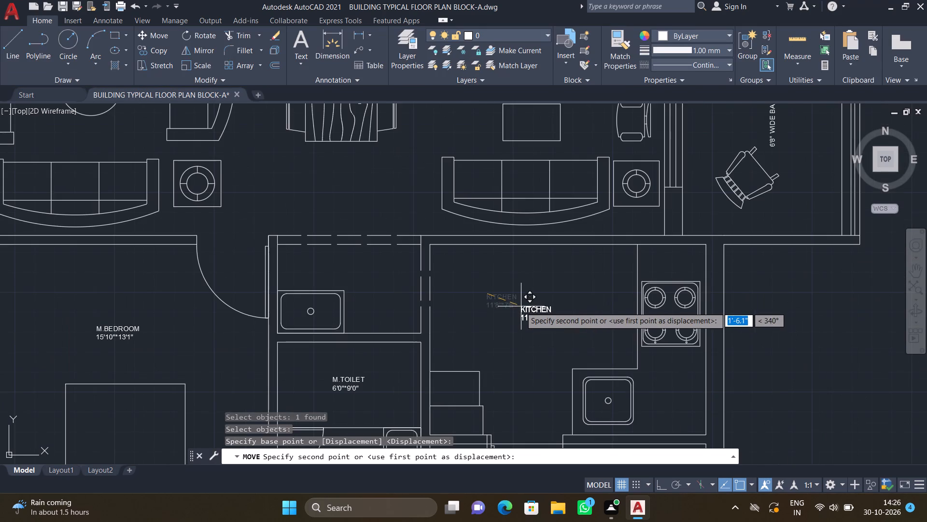
scroll(520, 313, "up", 2)
left_click(506, 297)
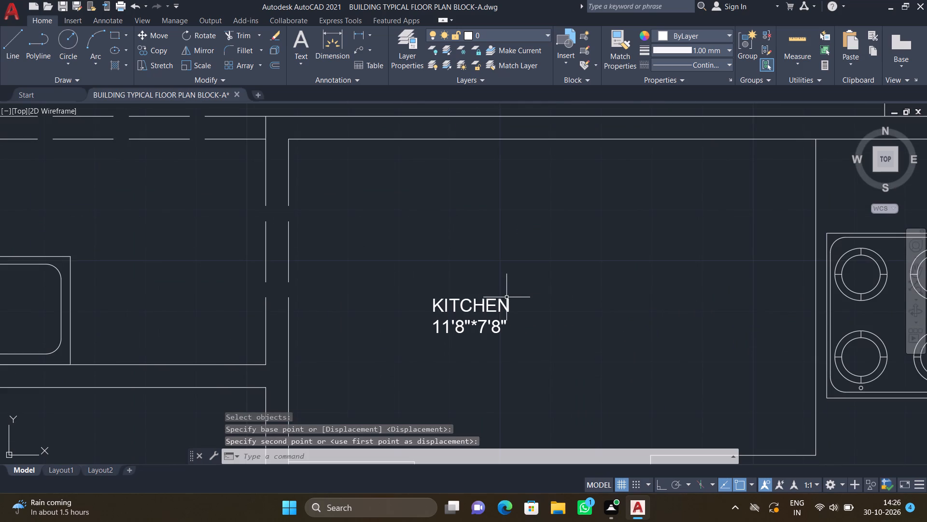
Move the KITCHEN label sideways toward the stove counter, nearer the middle of the kitchen floor area.
scroll(494, 313, "down", 2)
middle_click_drag(474, 335, 526, 336)
scroll(551, 317, "up", 2)
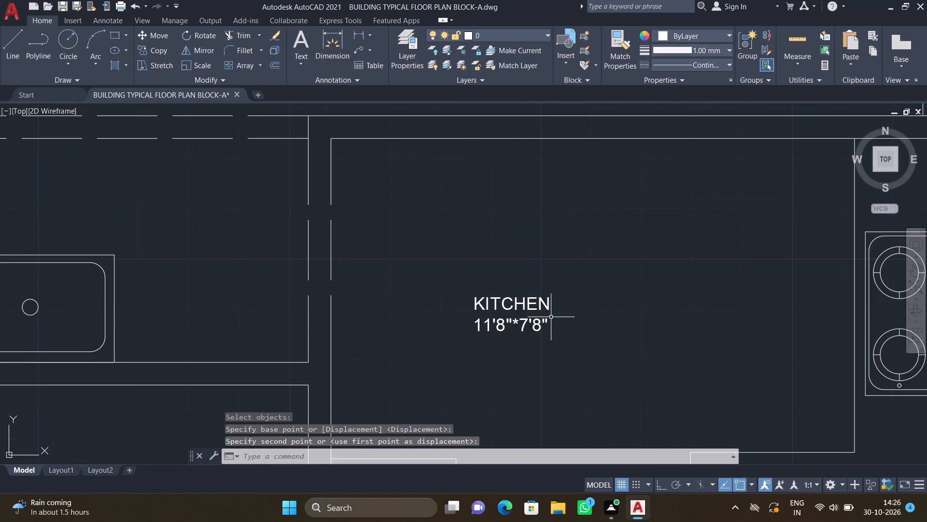
key("m")
key("Return")
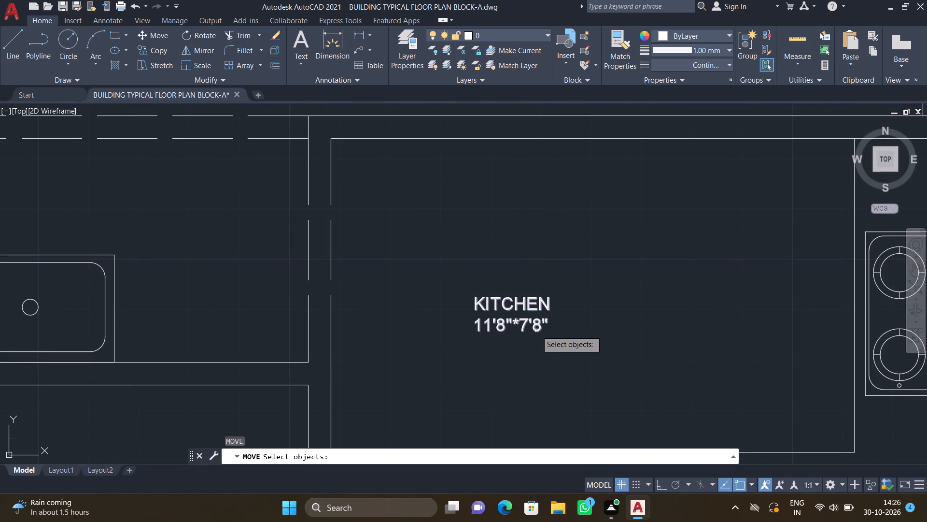
left_click(536, 331)
key("Return")
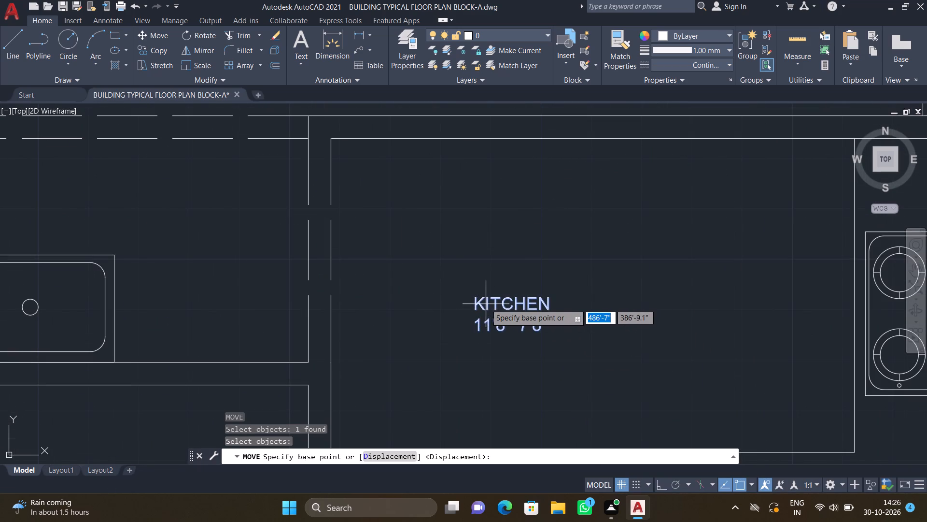
left_click(477, 297)
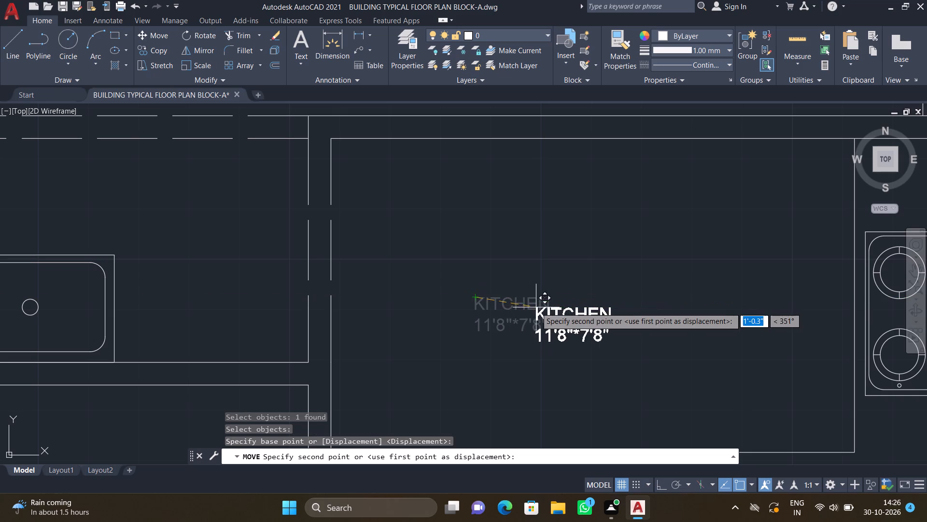
left_click(548, 307)
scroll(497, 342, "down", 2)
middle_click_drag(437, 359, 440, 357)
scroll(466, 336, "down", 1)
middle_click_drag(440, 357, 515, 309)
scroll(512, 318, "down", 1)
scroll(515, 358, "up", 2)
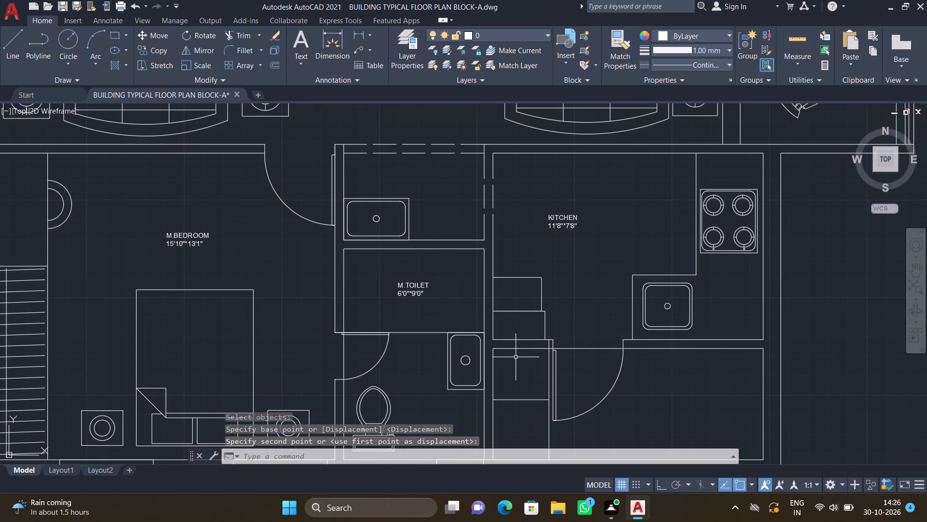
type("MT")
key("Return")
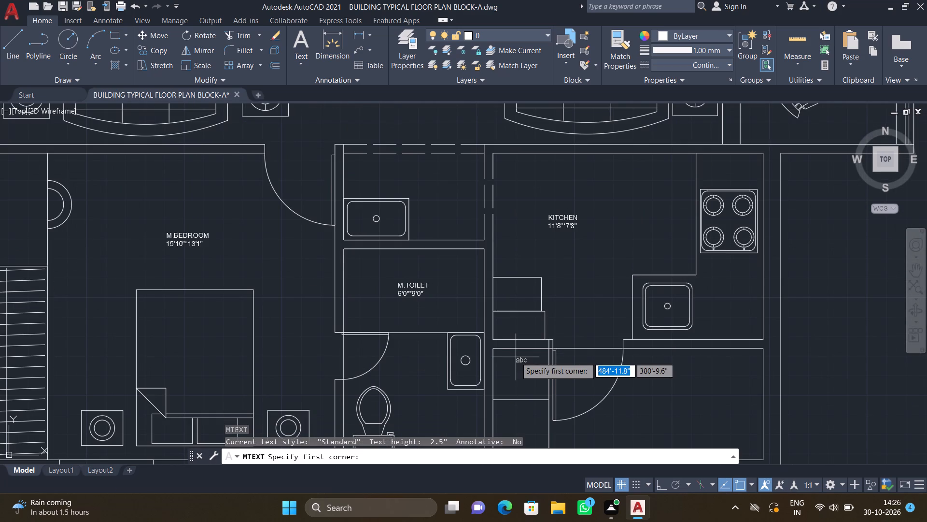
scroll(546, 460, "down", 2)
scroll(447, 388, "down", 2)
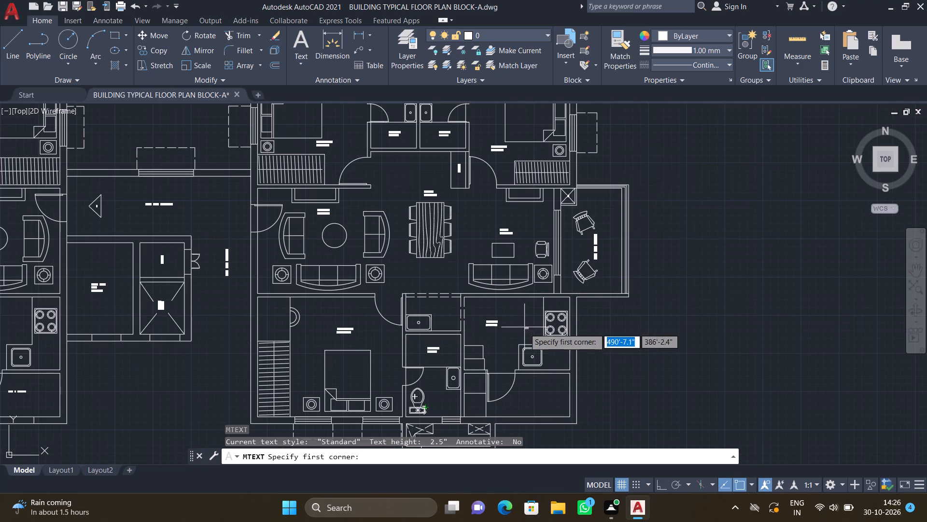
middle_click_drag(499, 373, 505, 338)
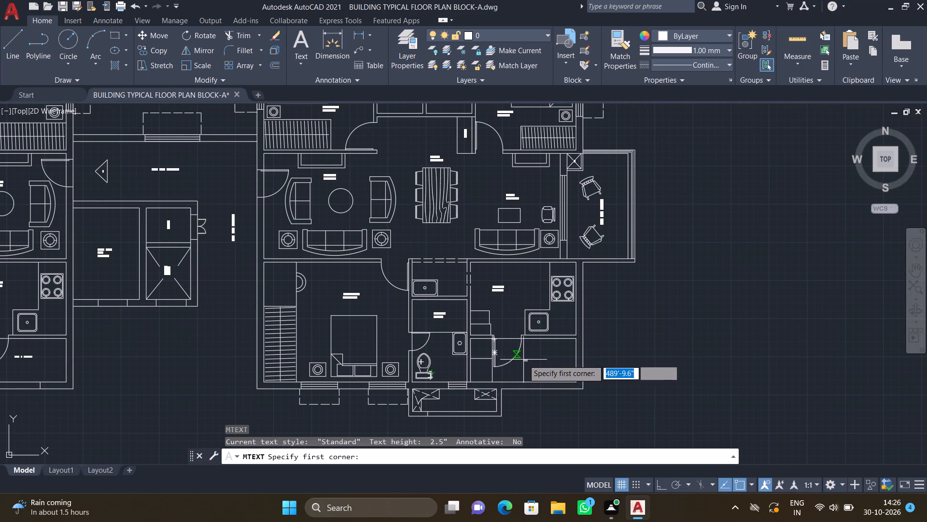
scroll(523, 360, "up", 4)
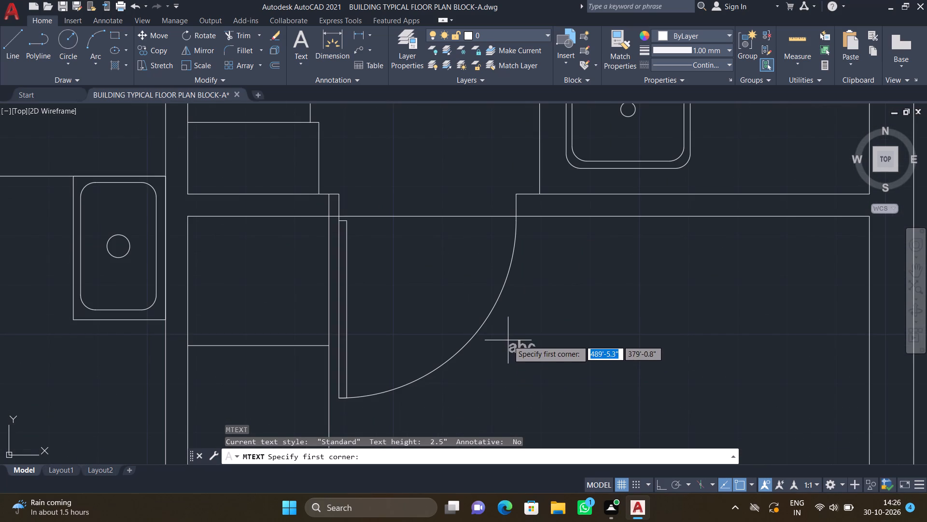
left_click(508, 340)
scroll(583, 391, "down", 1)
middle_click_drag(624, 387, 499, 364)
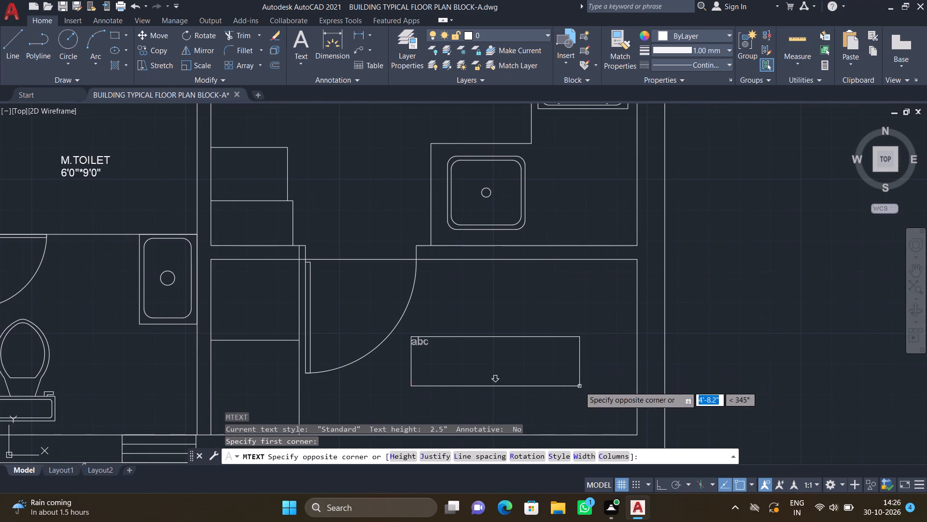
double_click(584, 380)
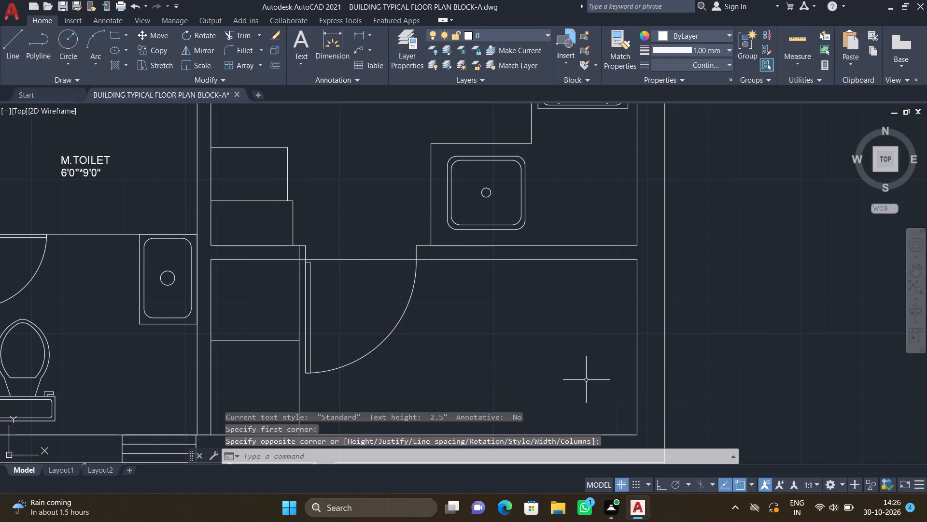
Add a multiline text label reading 4'9" W UTILITY in the utility area below the kitchen, beside the door swing.
type("MT")
key("Return")
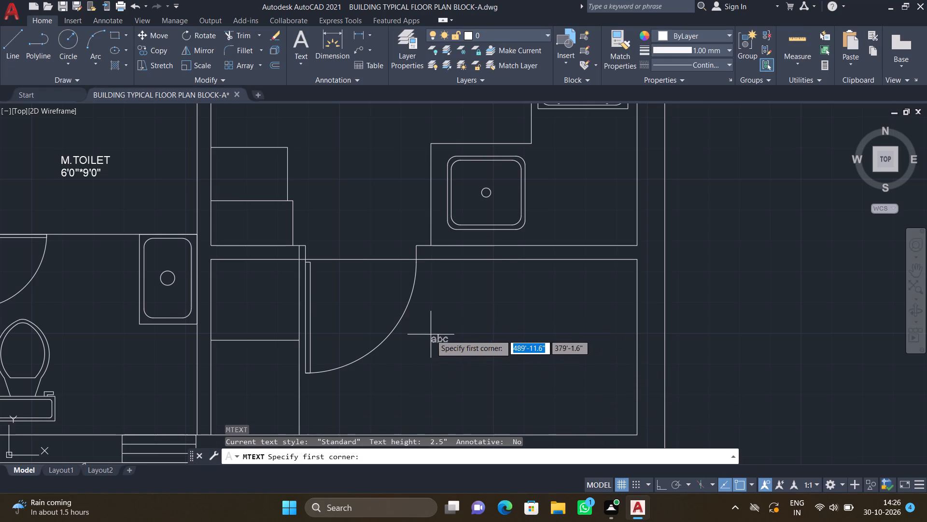
left_click(431, 334)
left_click(597, 378)
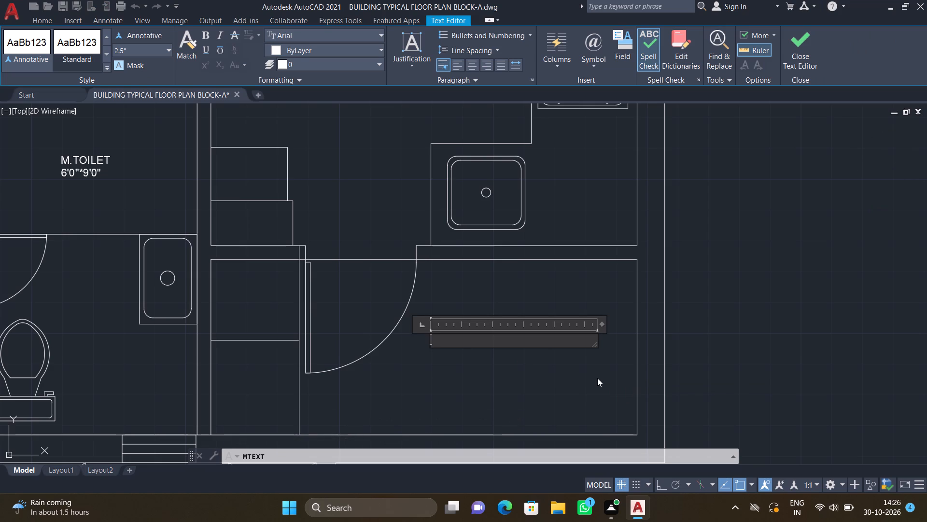
type("4'")
key("9")
key("shift+quotedbl")
key("space")
type("W")
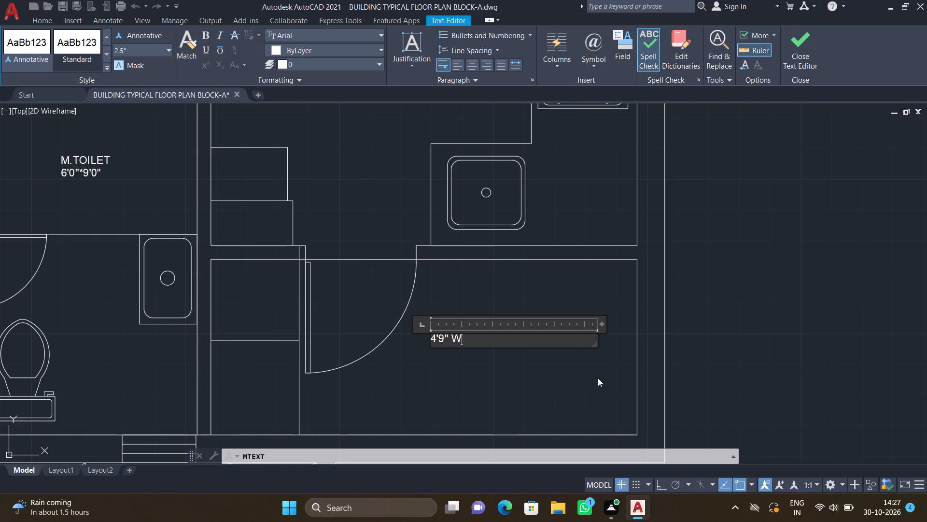
key("space")
type("UTILITY")
key("Return")
key("Escape")
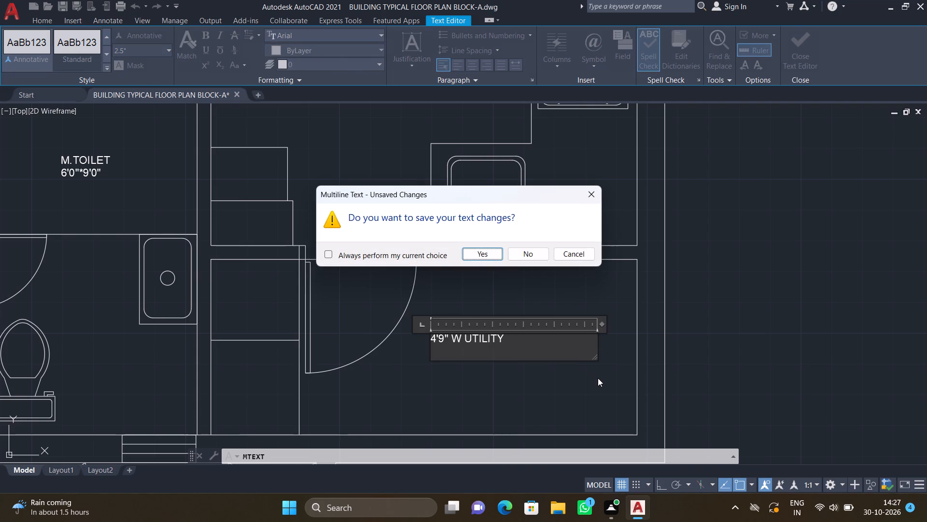
left_click(498, 256)
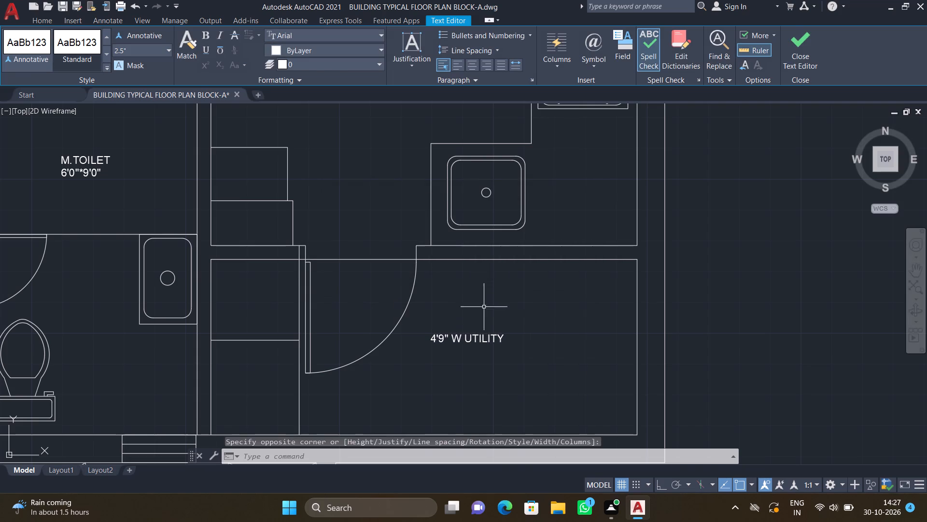
Add a multiline text label reading wm in the upper appliance box at the toilet-side end of the utility.
scroll(492, 352, "down", 2)
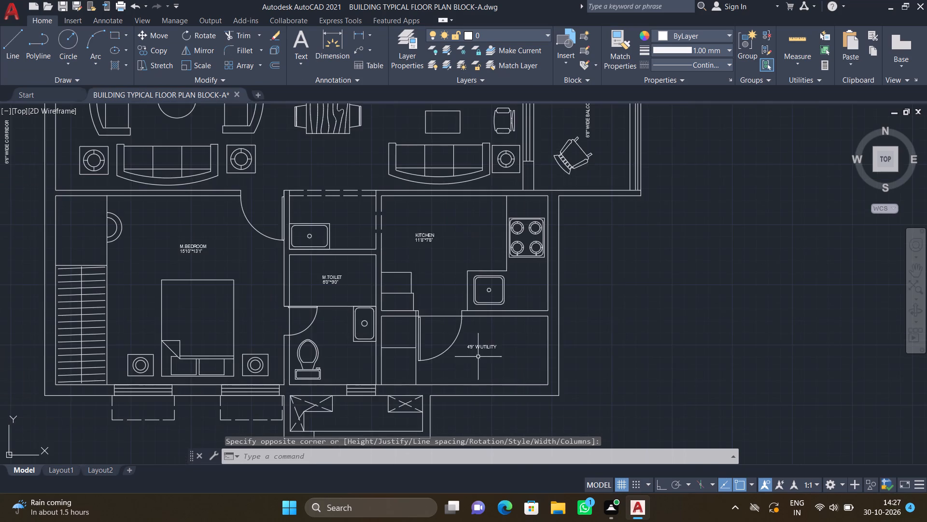
middle_click_drag(467, 363, 583, 350)
scroll(509, 324, "up", 2)
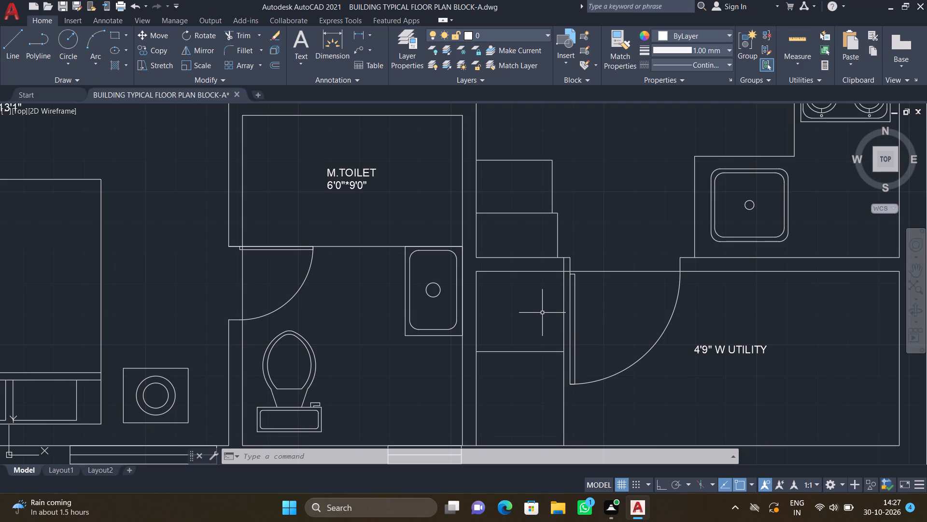
type("MT")
key("Return")
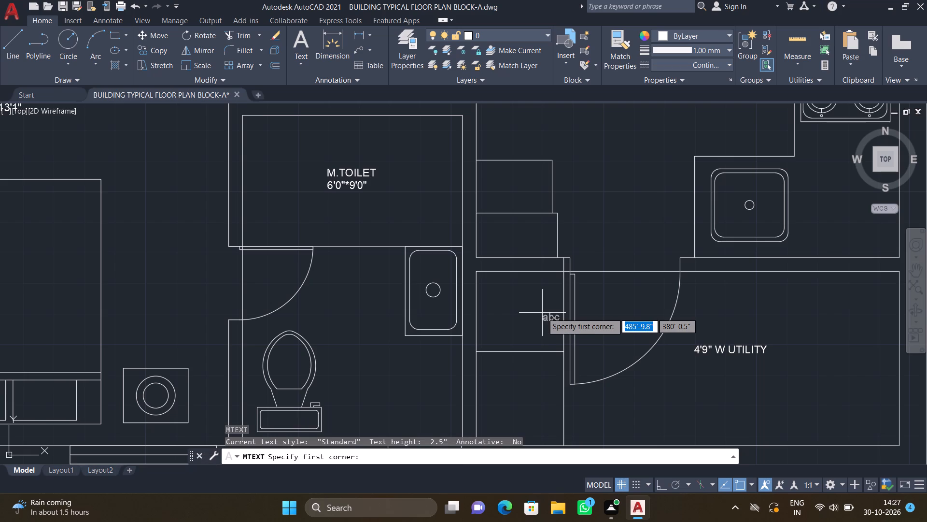
scroll(494, 311, "up", 1)
left_click_drag(492, 308, 505, 317)
left_click(574, 345)
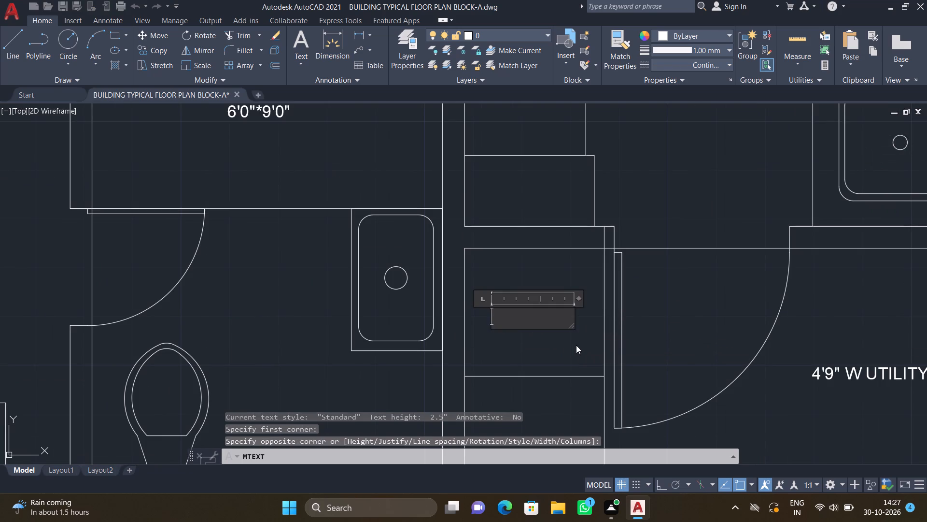
type("wm")
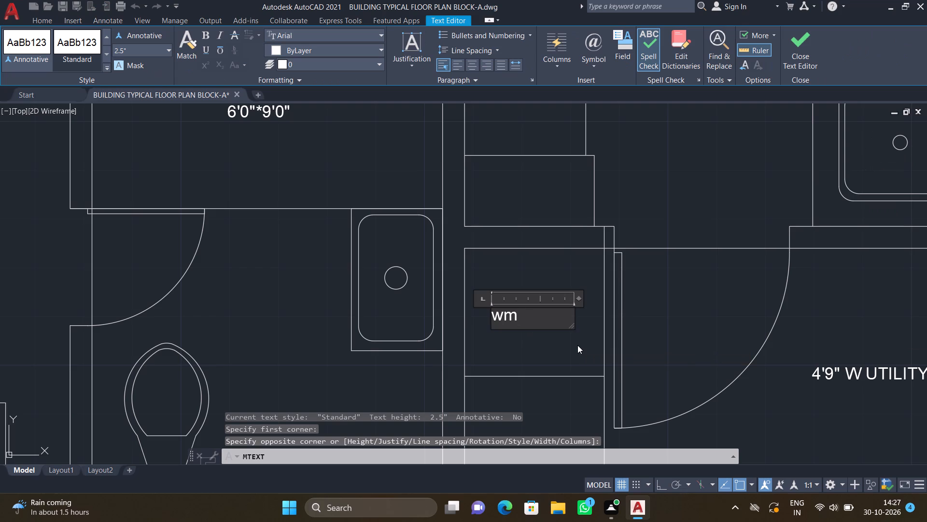
key("Return")
key("Escape")
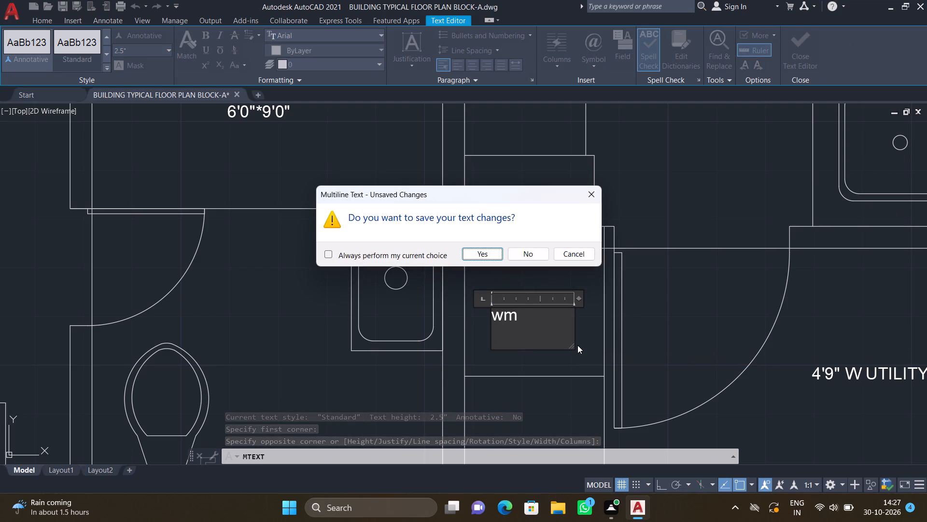
left_click(493, 259)
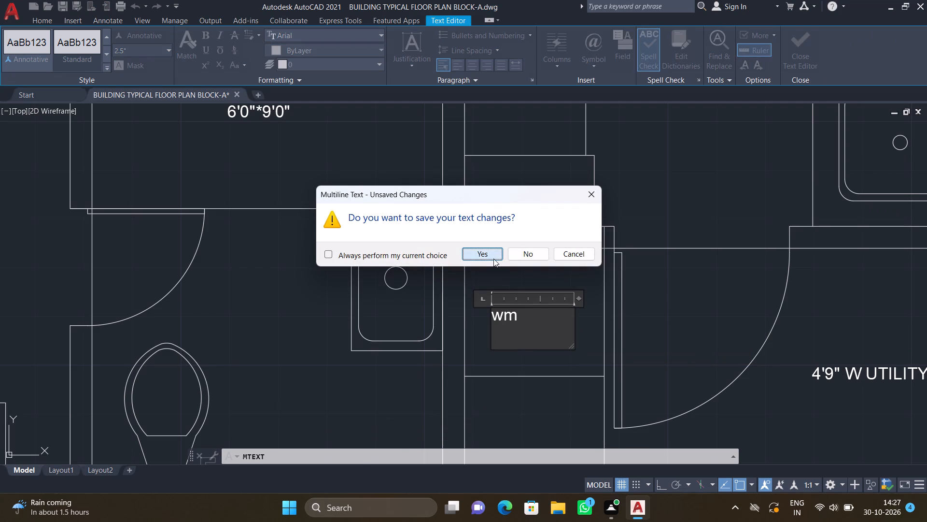
Move the wm label to the middle of its appliance box.
middle_click_drag(535, 336, 496, 312)
scroll(495, 311, "up", 2)
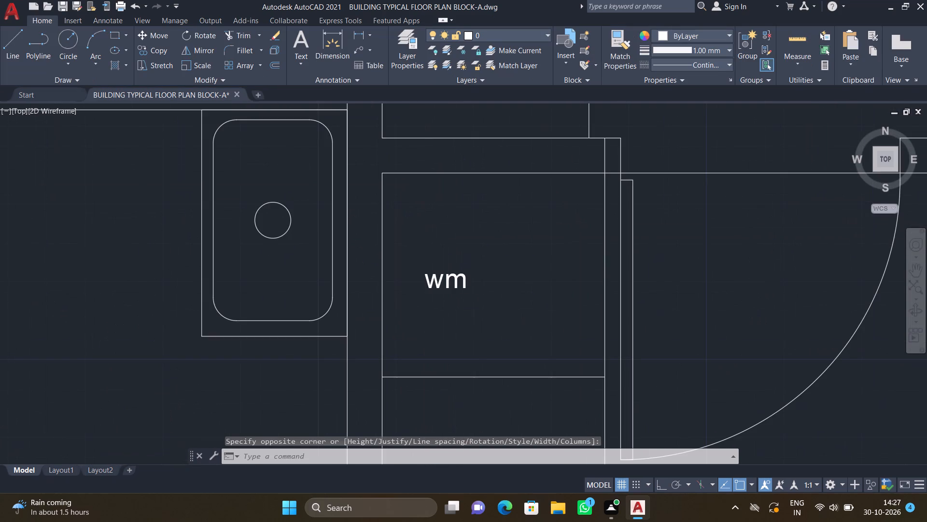
key("m")
key("Return")
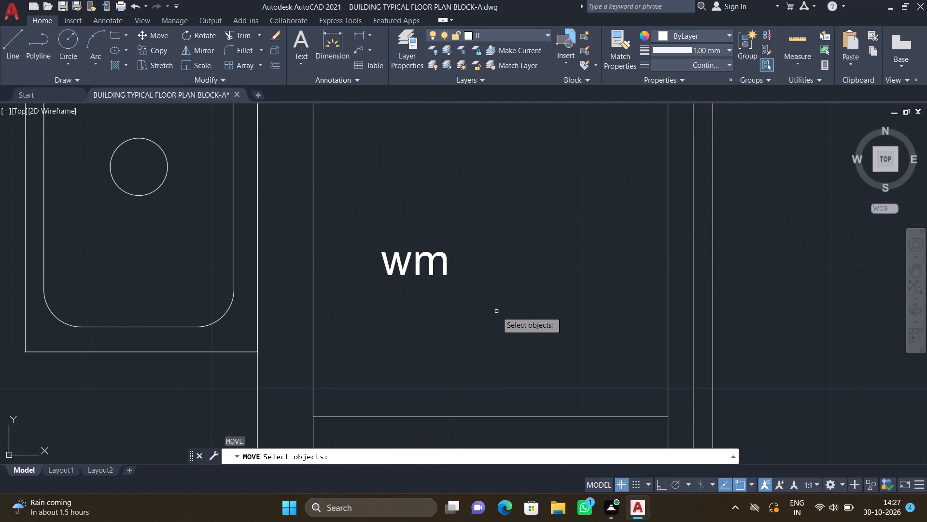
left_click(447, 271)
key("Return")
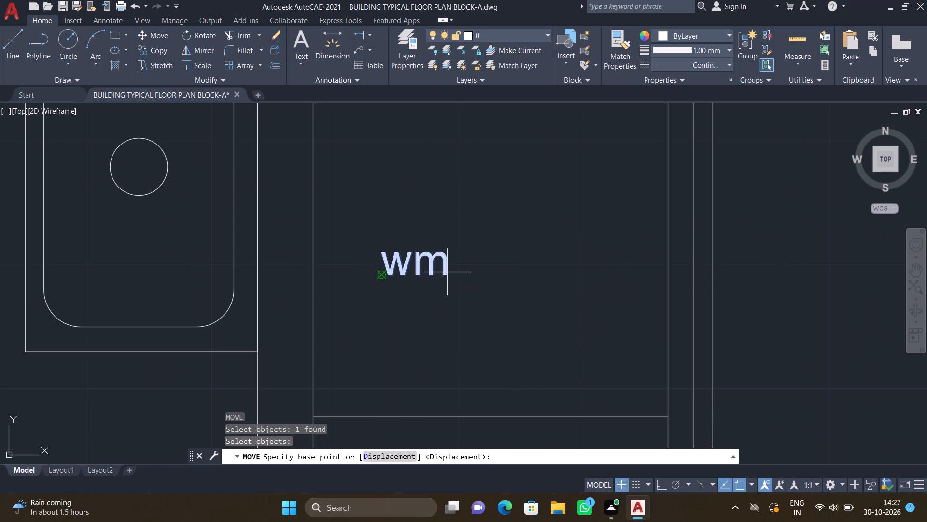
left_click(383, 256)
left_click(467, 238)
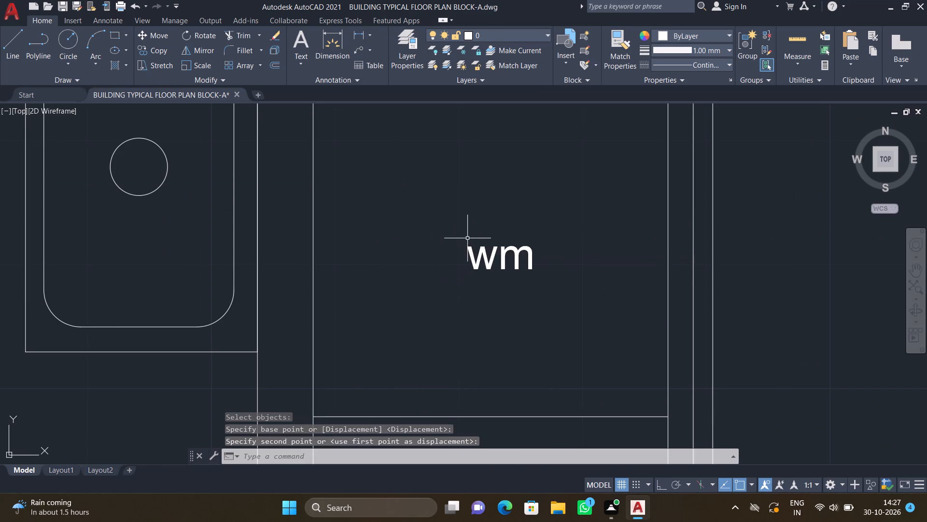
Add a multiline text label reading dw in the appliance box directly below the wm box.
scroll(491, 265, "down", 3)
middle_click_drag(527, 342, 508, 292)
scroll(489, 303, "up", 1)
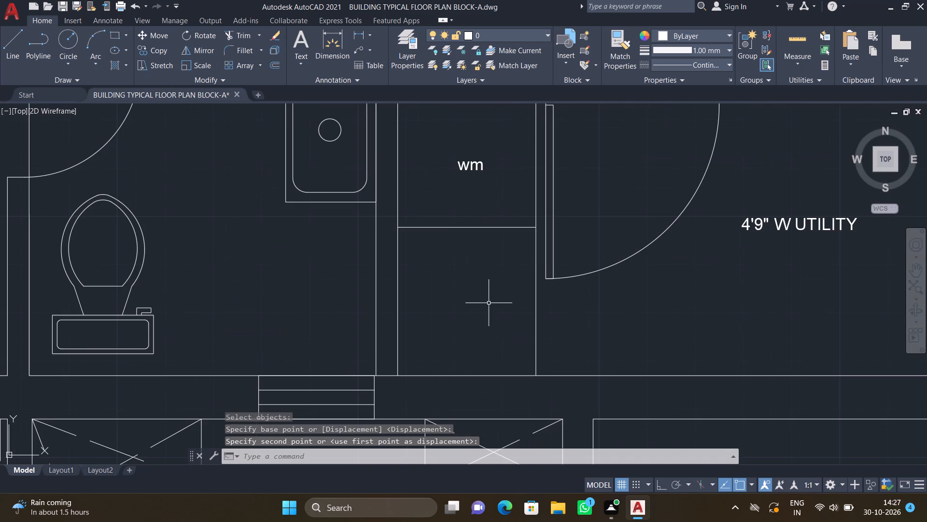
type("mt")
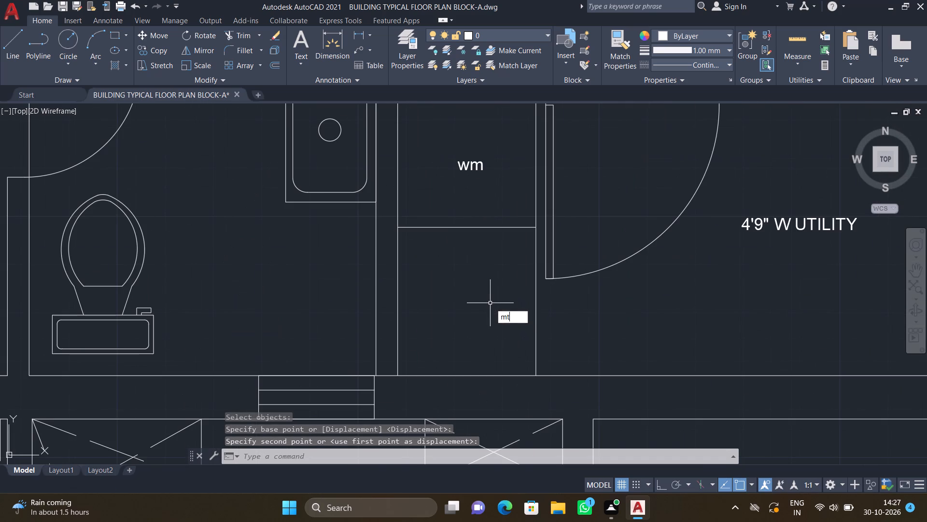
key("Return")
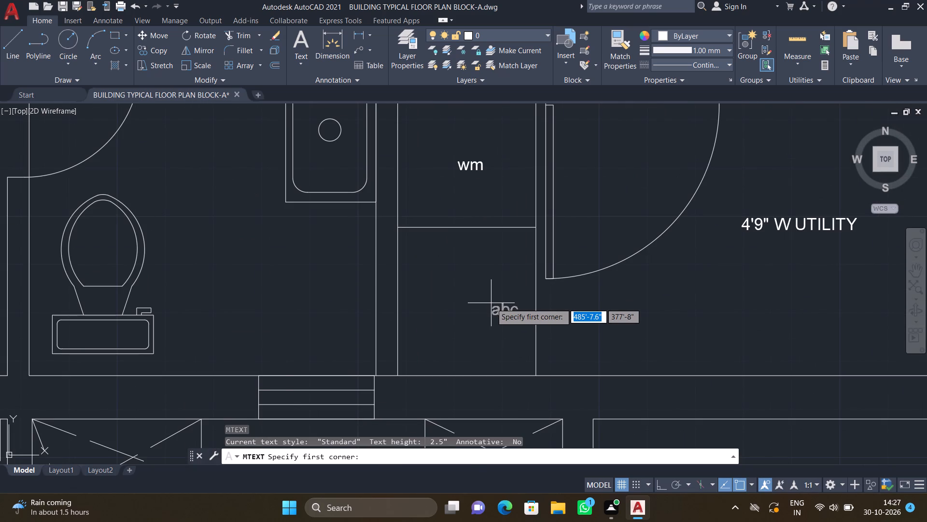
scroll(489, 291, "up", 1)
left_click_drag(416, 274, 418, 277)
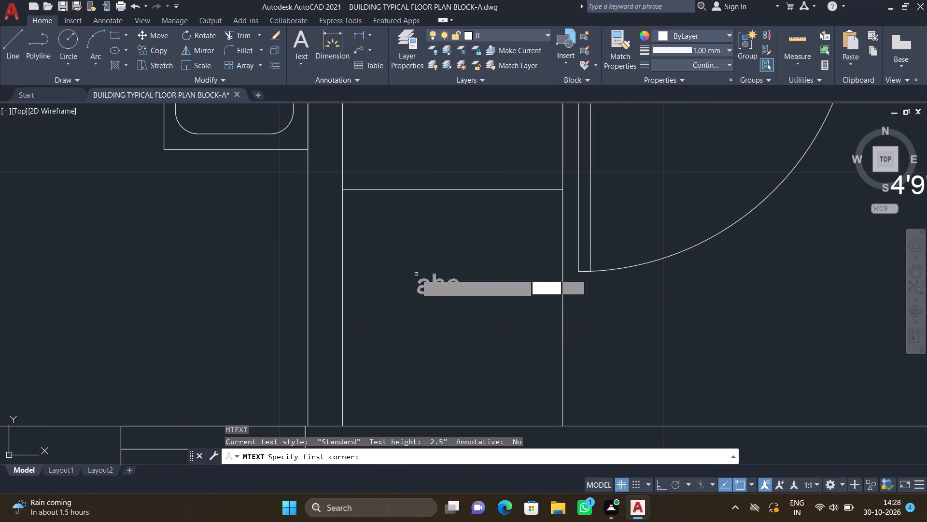
left_click_drag(418, 277, 442, 295)
left_click(508, 338)
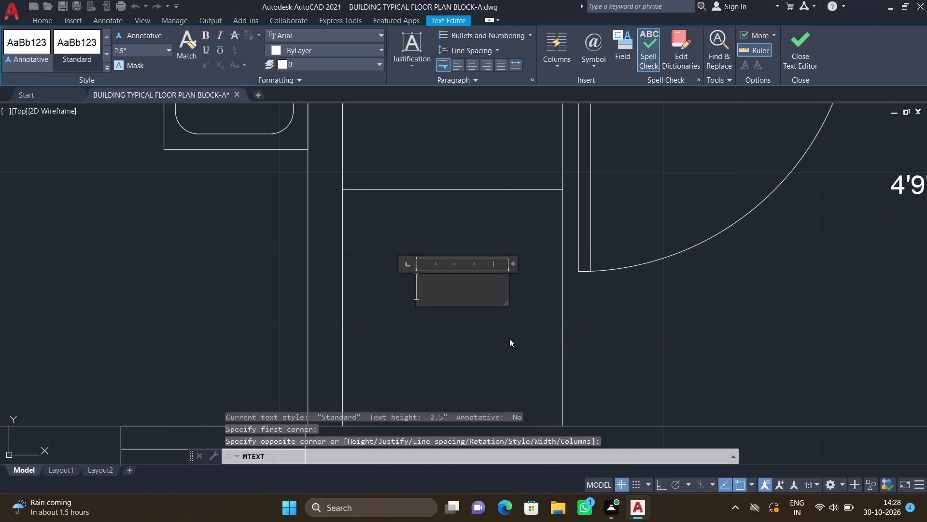
type("dw")
key("Return")
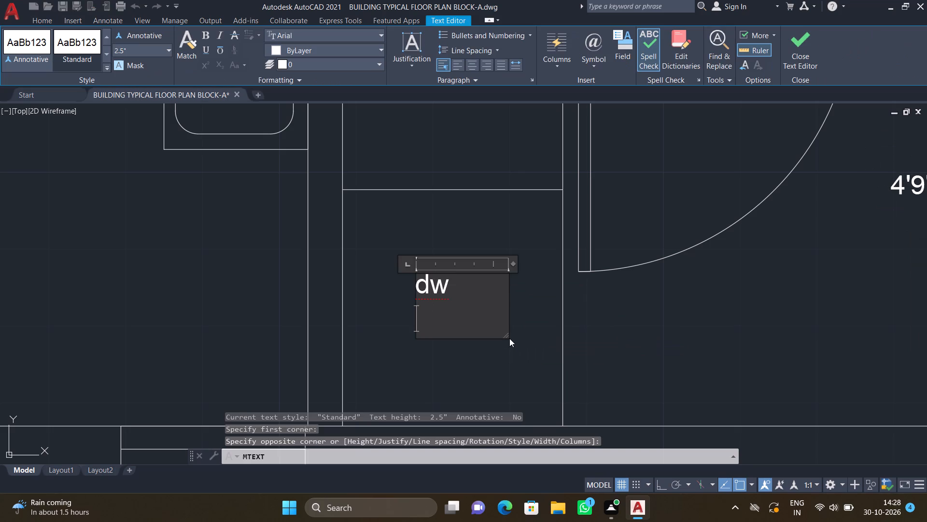
key("Escape")
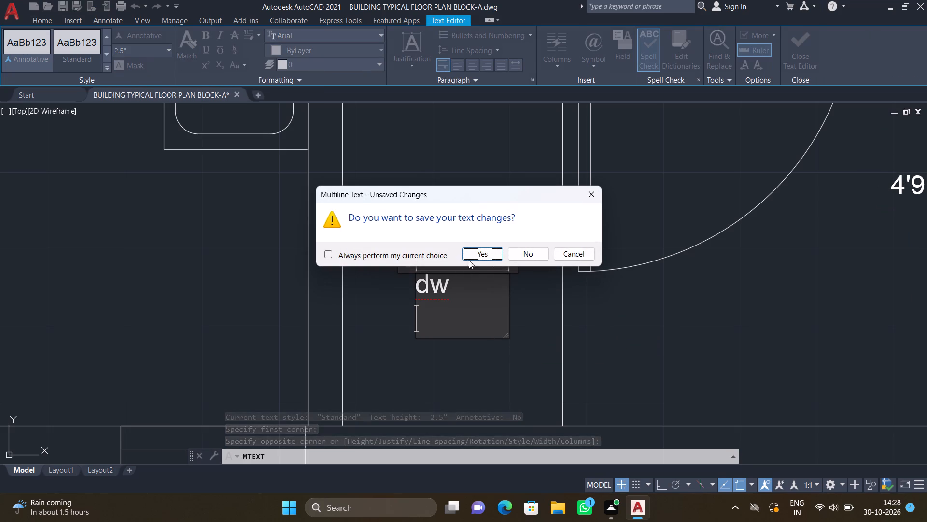
left_click(497, 258)
Move the dw label to the middle of its appliance box, in line beneath the wm label.
scroll(497, 263, "down", 2)
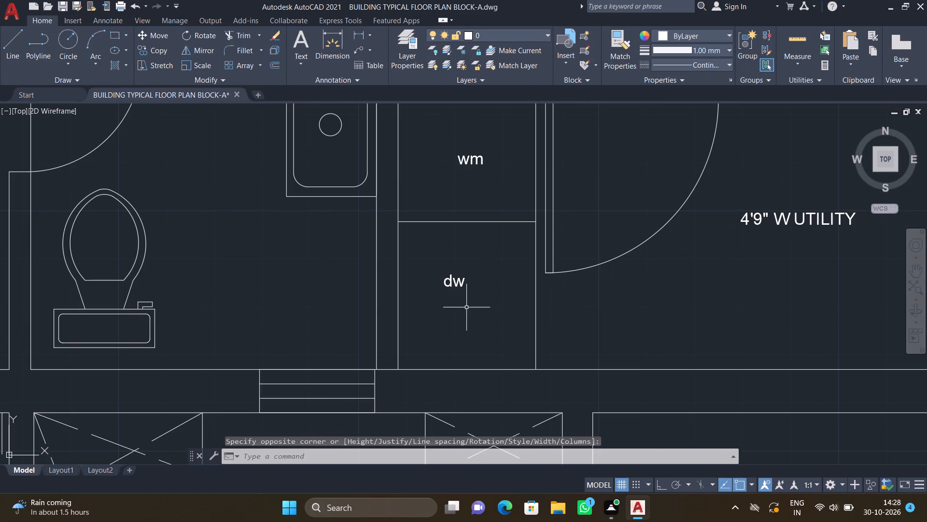
scroll(462, 281, "up", 2)
key("m")
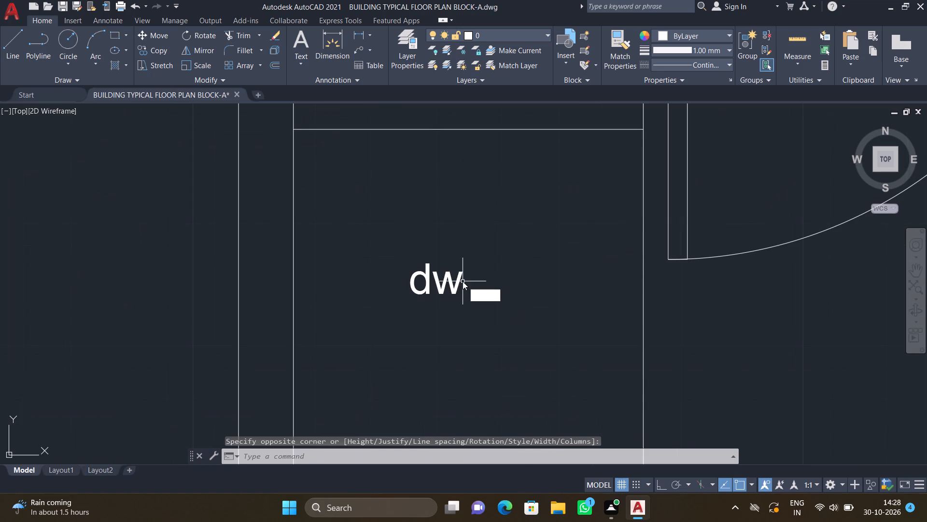
key("Return")
left_click(459, 285)
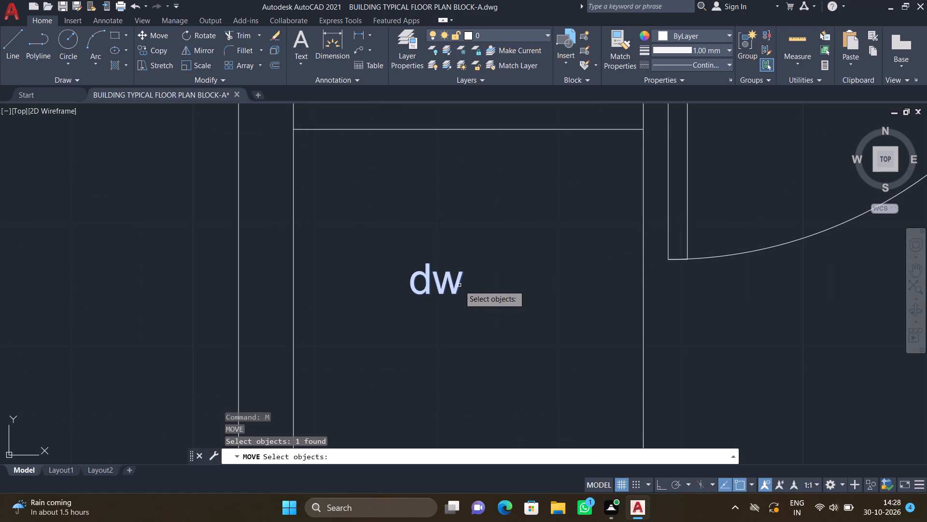
key("Return")
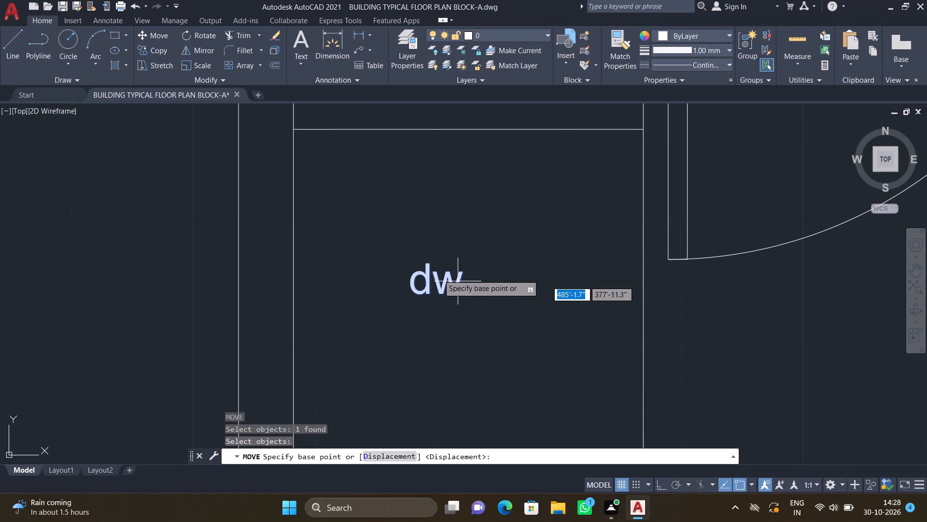
left_click(431, 265)
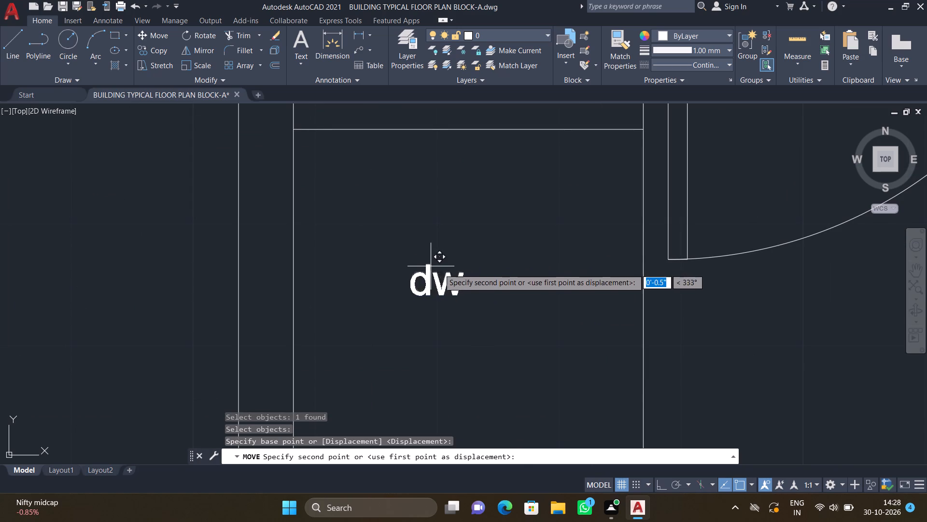
left_click(473, 304)
scroll(456, 319, "down", 2)
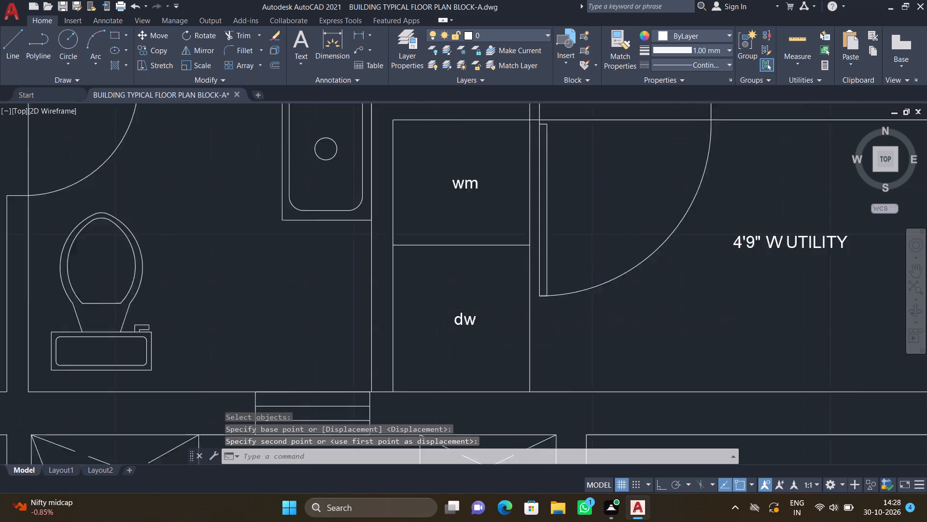
scroll(456, 319, "down", 1)
middle_click_drag(485, 345, 470, 318)
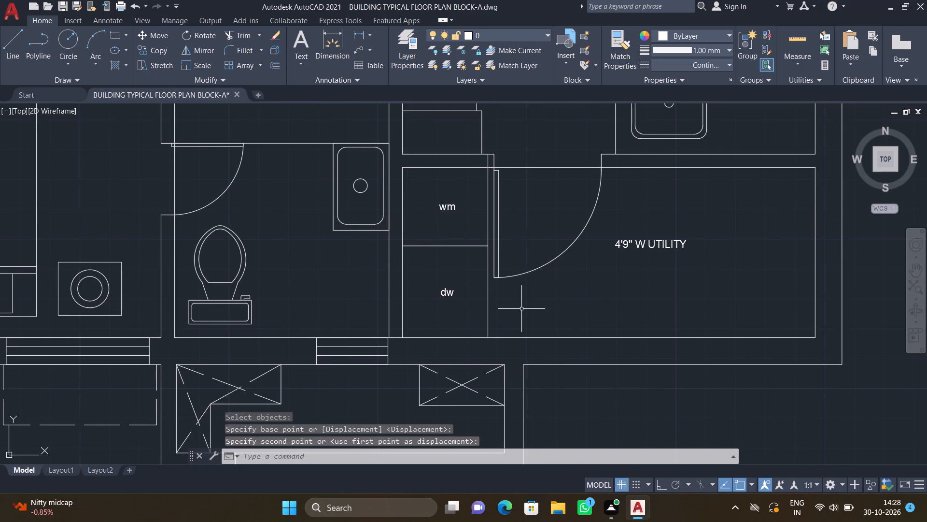
scroll(509, 319, "down", 2)
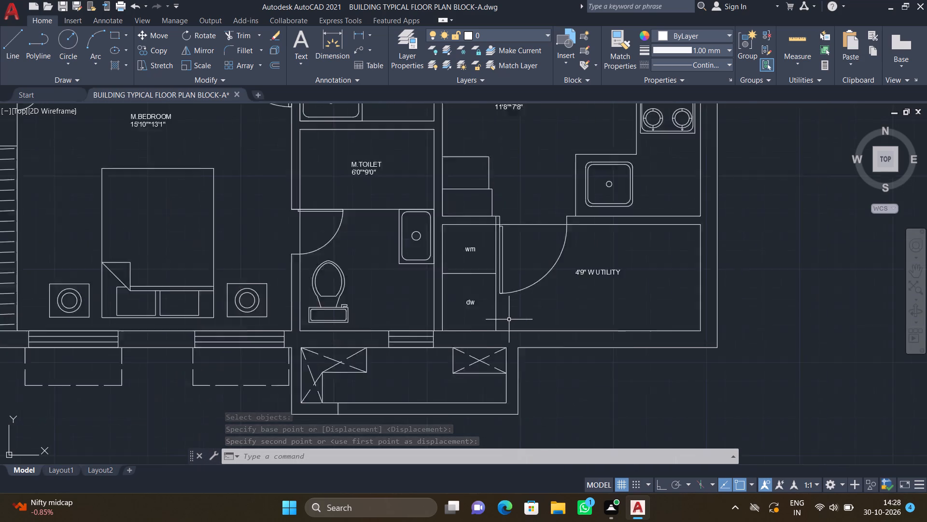
Add a multiline text label reading D in the wide arm of the L-shaped crossed duct outside the M.TOILET wall.
scroll(481, 353, "down", 1)
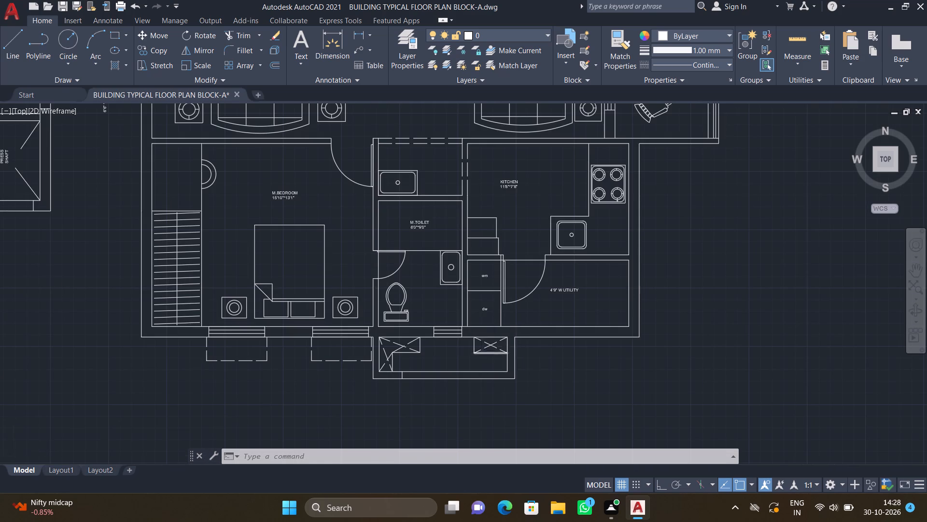
scroll(481, 353, "down", 1)
scroll(437, 365, "up", 3)
scroll(478, 305, "up", 3)
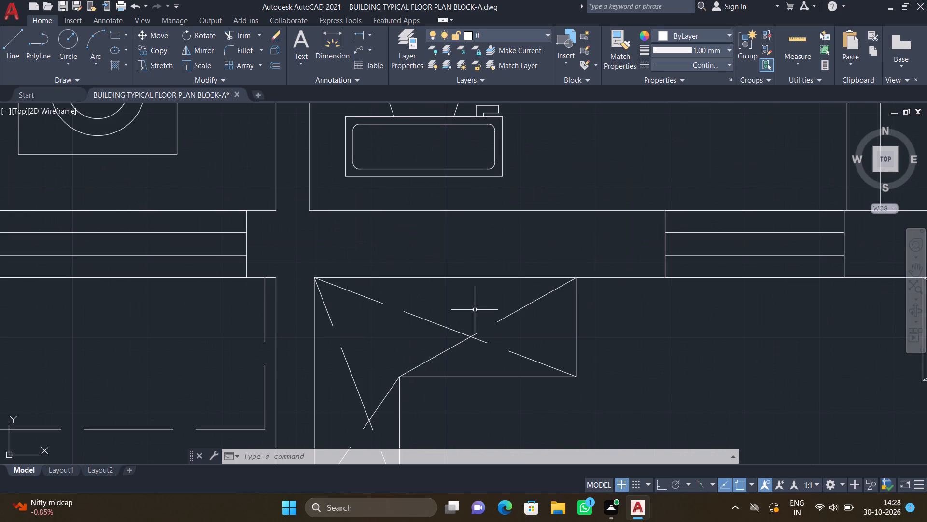
type("mt")
key("Return")
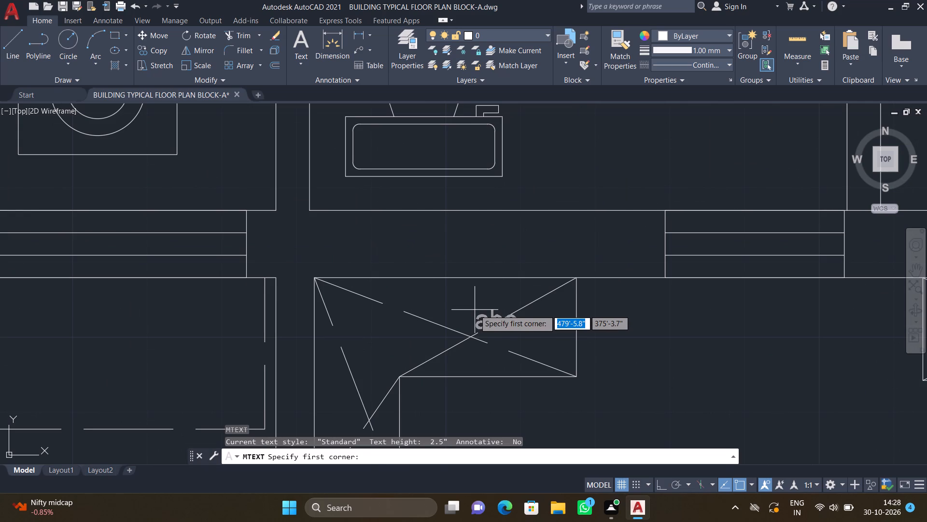
scroll(470, 318, "up", 2)
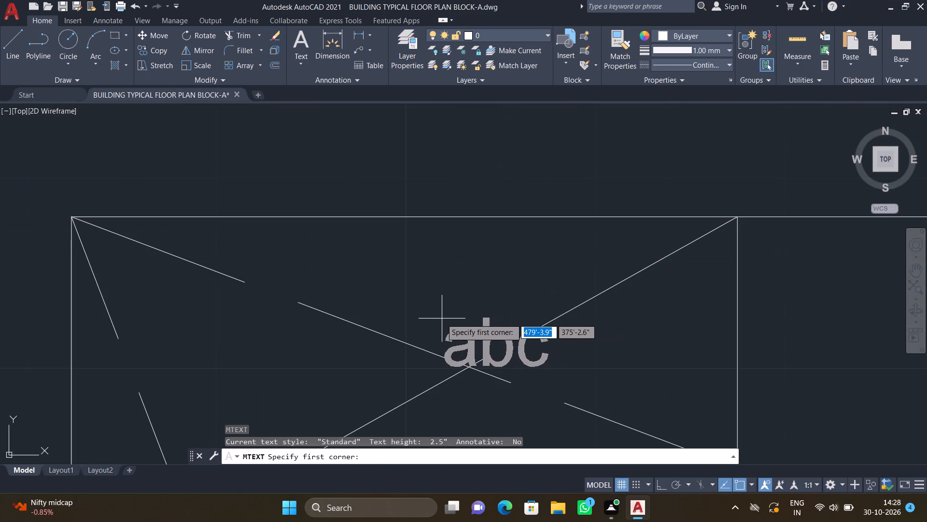
left_click(436, 312)
left_click(493, 347)
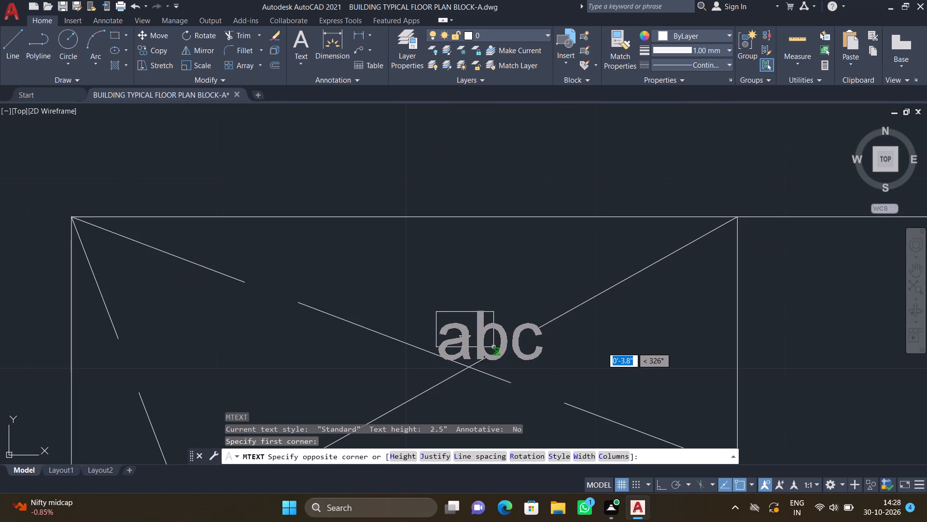
key("d")
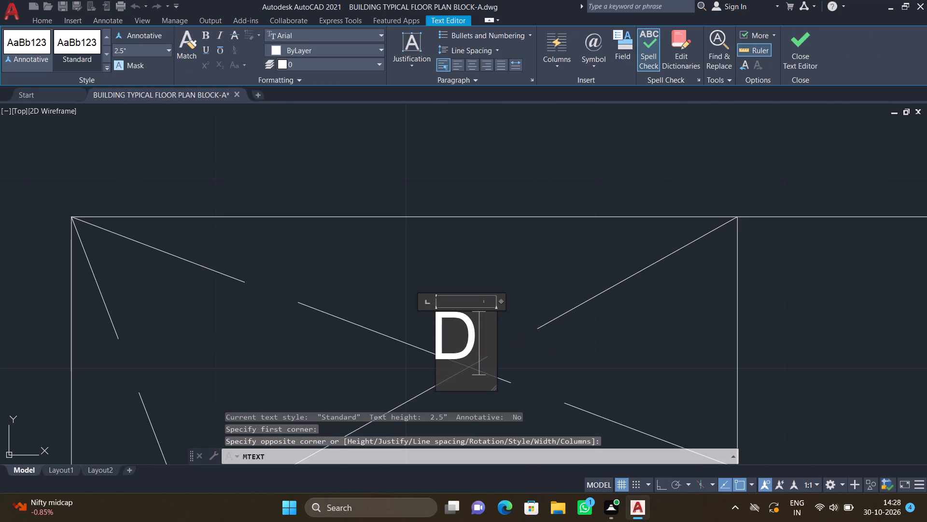
key("Return")
key("Escape")
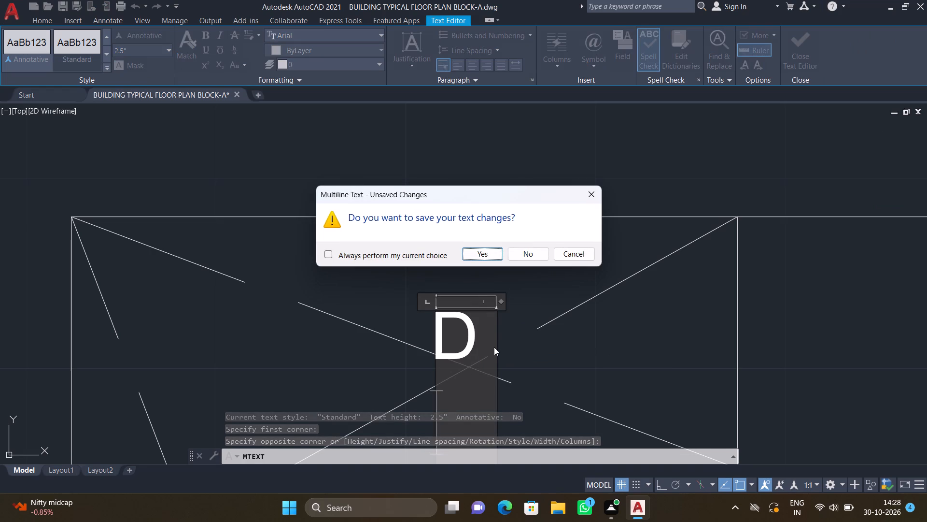
left_click(491, 259)
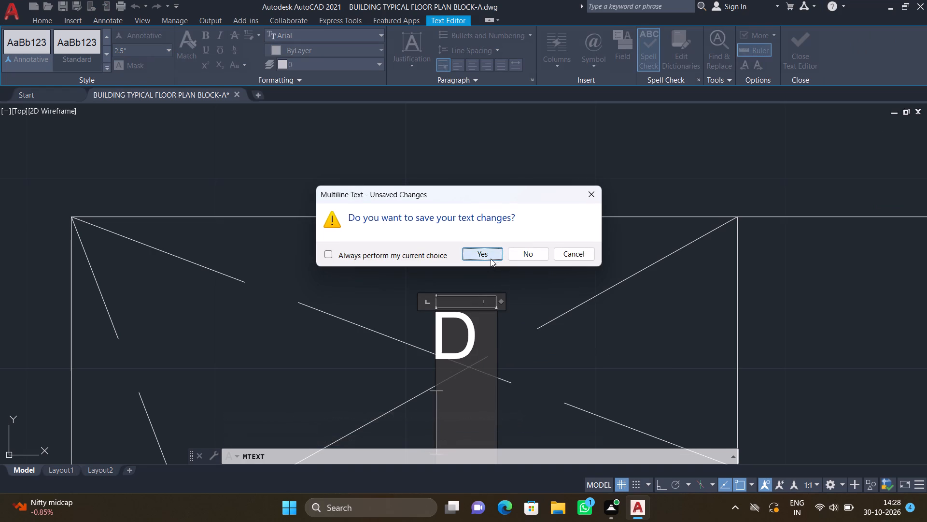
Move the D label clear of the dashed diagonals, just above their crossing in the L-shaped duct.
scroll(496, 298, "down", 1)
scroll(492, 324, "up", 2)
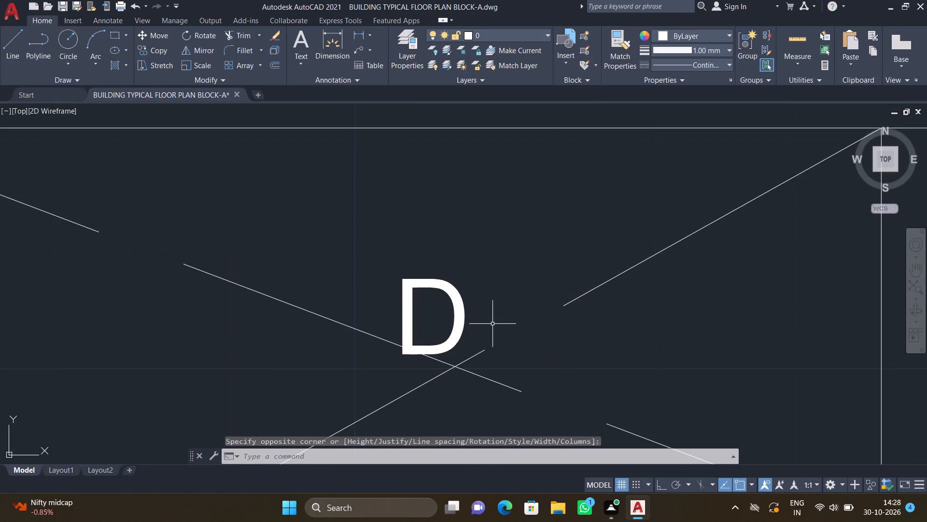
key("m")
key("Return")
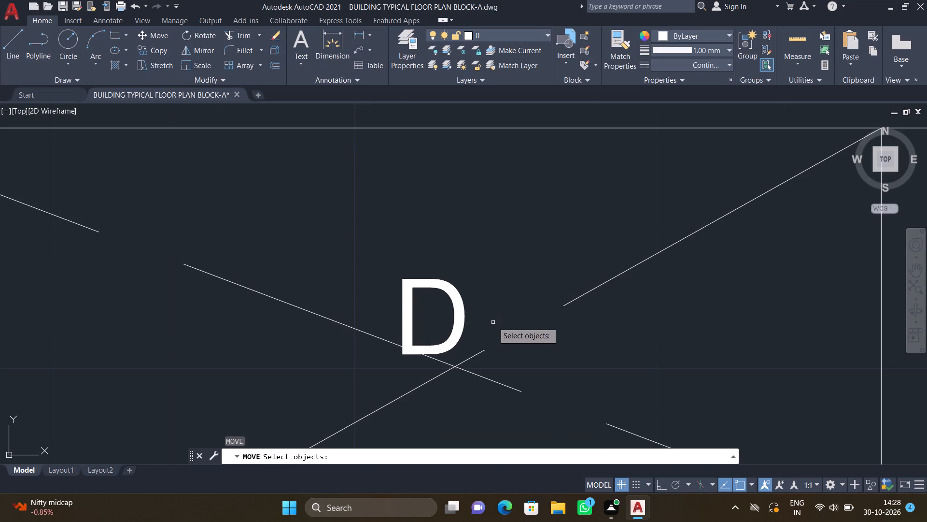
left_click(476, 304)
left_click(391, 266)
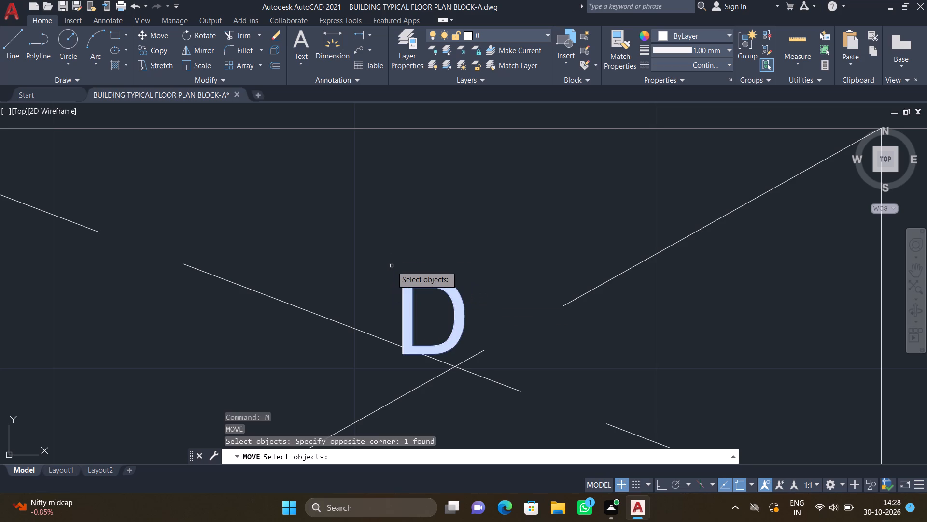
key("Return")
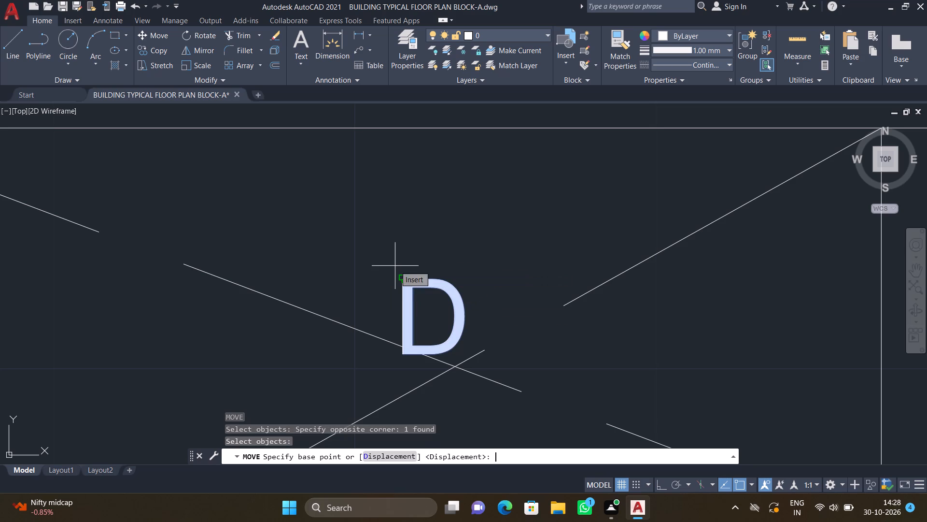
scroll(421, 273, "up", 1)
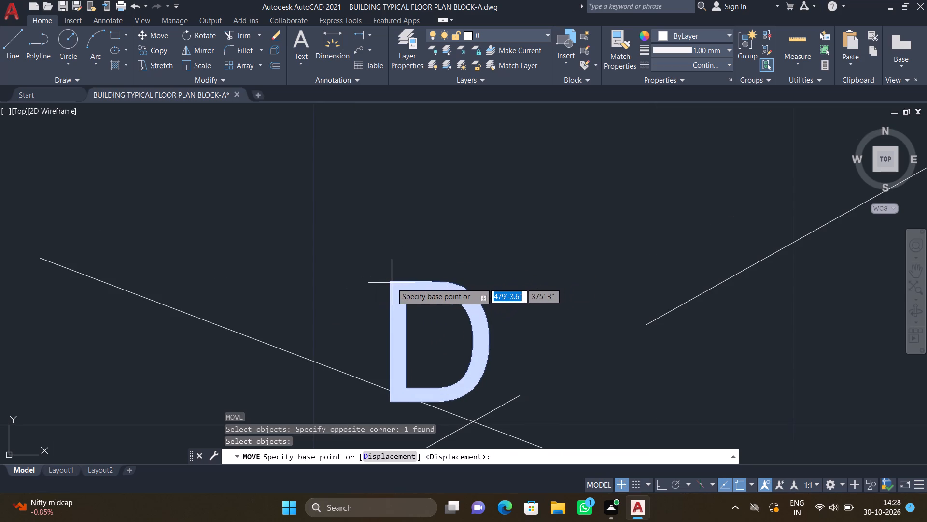
left_click(392, 283)
left_click(427, 217)
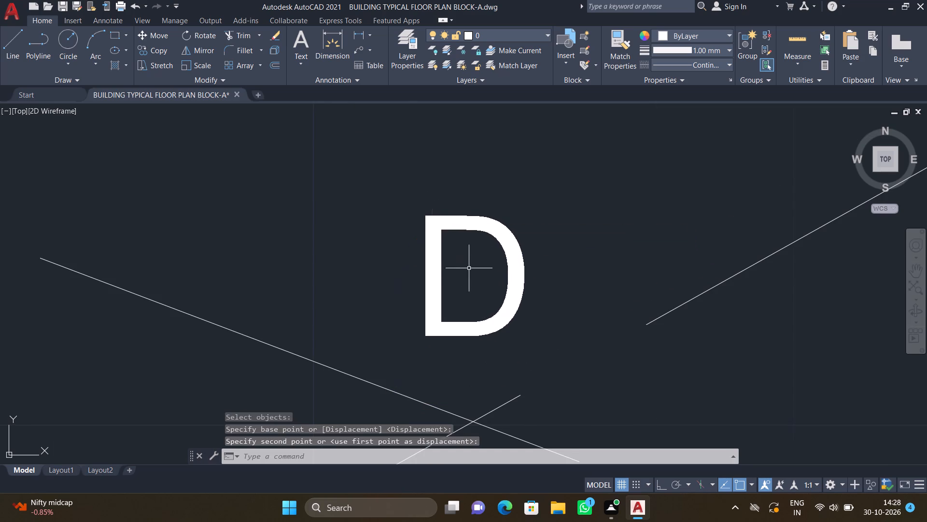
Add a multiline text label reading D in the rectangular crossed duct at the utility end of the same shaft.
scroll(469, 268, "down", 2)
middle_click_drag(502, 293, 480, 284)
scroll(490, 284, "down", 2)
scroll(499, 325, "down", 2)
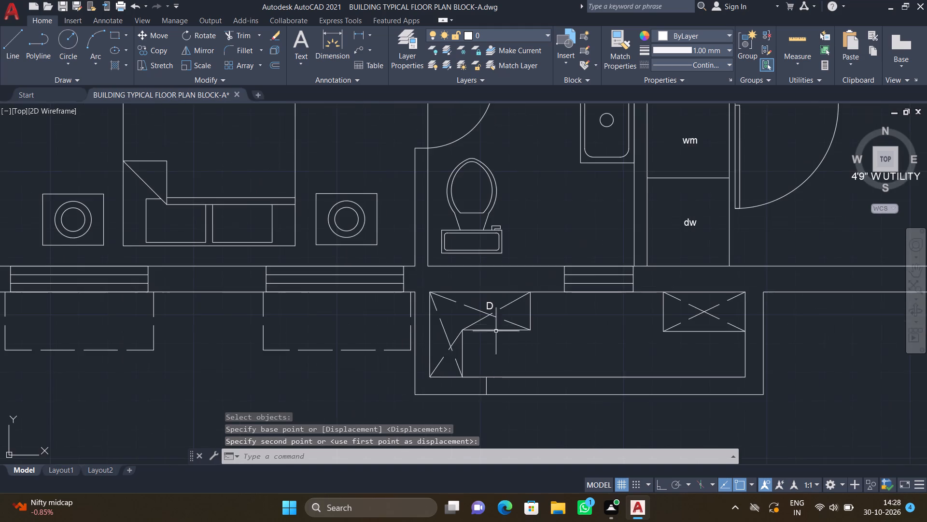
middle_click_drag(484, 369, 491, 322)
middle_click_drag(569, 302, 467, 311)
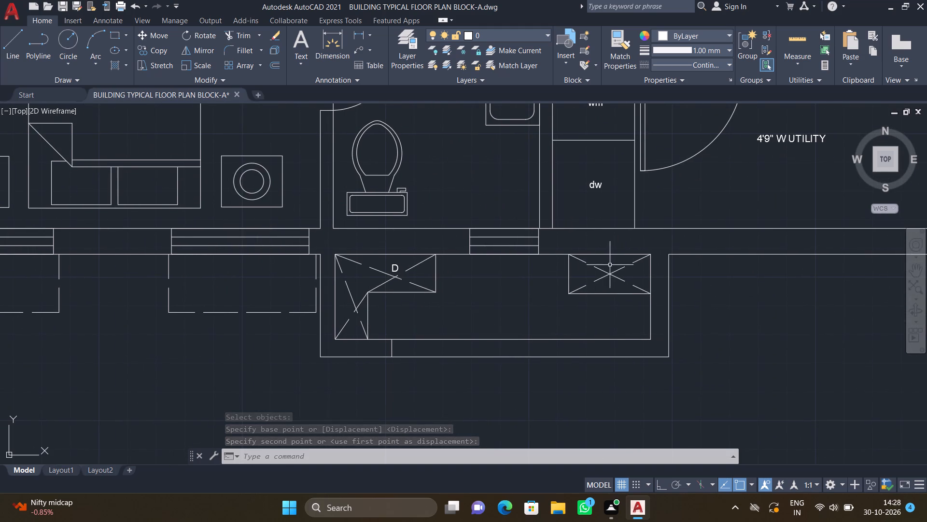
scroll(613, 270, "up", 2)
type("MT")
key("Return")
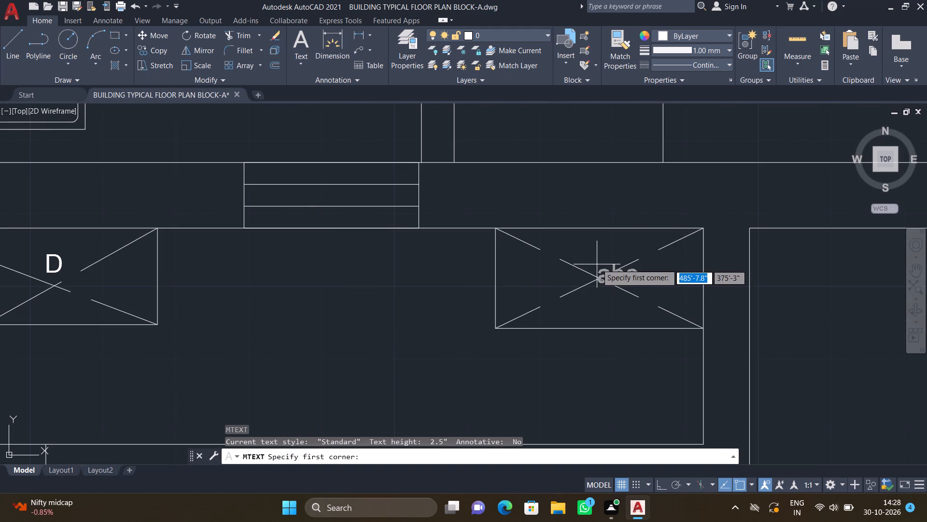
scroll(597, 264, "up", 3)
left_click_drag(579, 236, 586, 249)
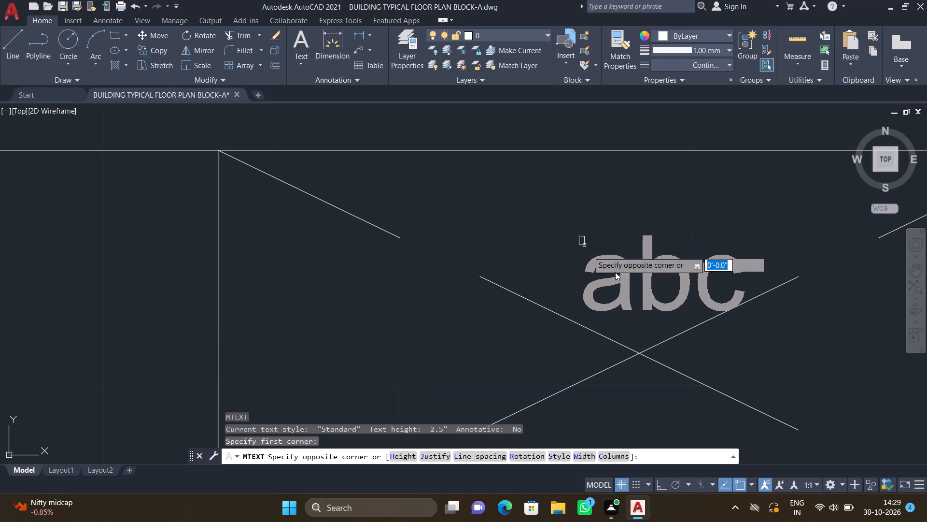
left_click(673, 316)
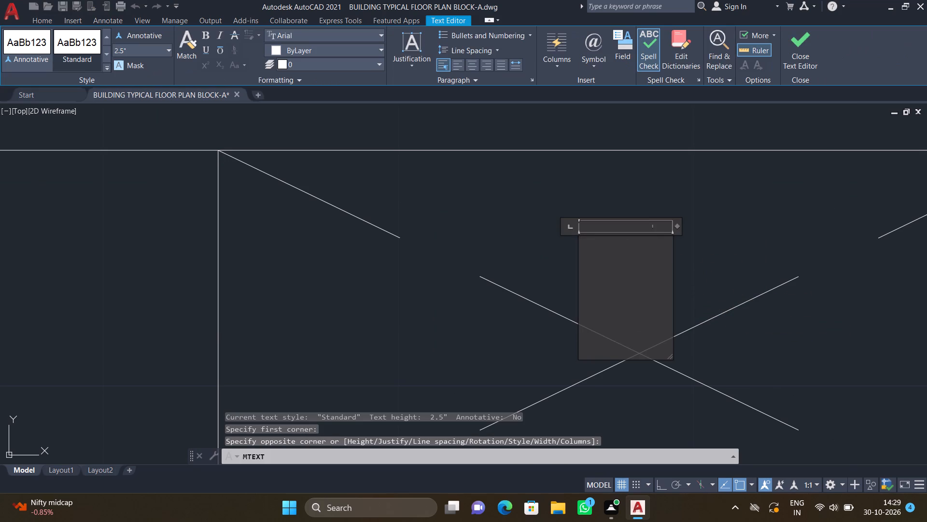
key("d")
key("Return")
key("Escape")
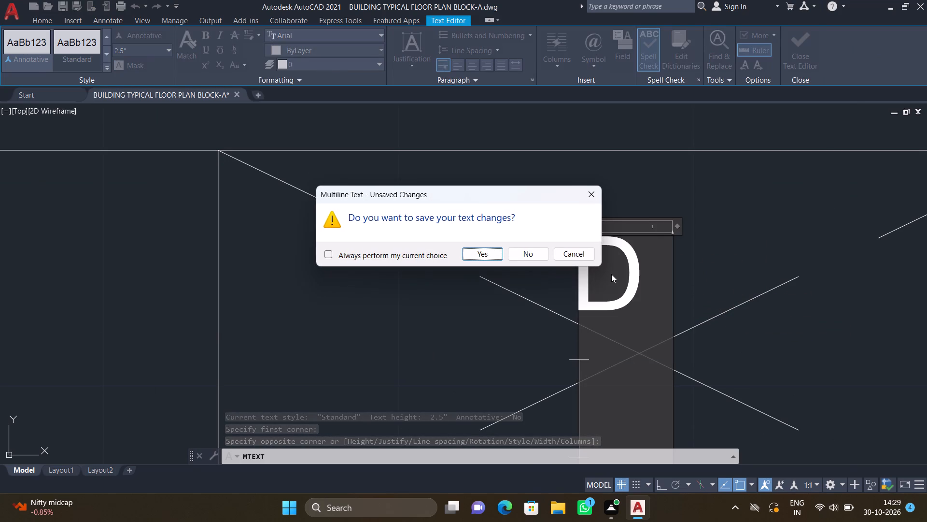
double_click(493, 254)
Move the second D label to the middle of its rectangular duct, directly above the crossing of the dashed diagonals.
scroll(496, 261, "down", 3)
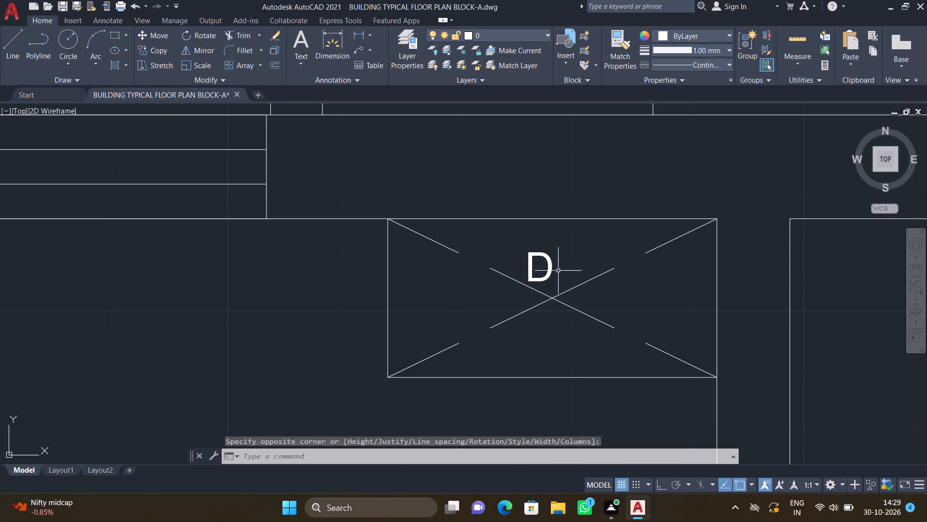
scroll(558, 271, "up", 2)
key("m")
key("Return")
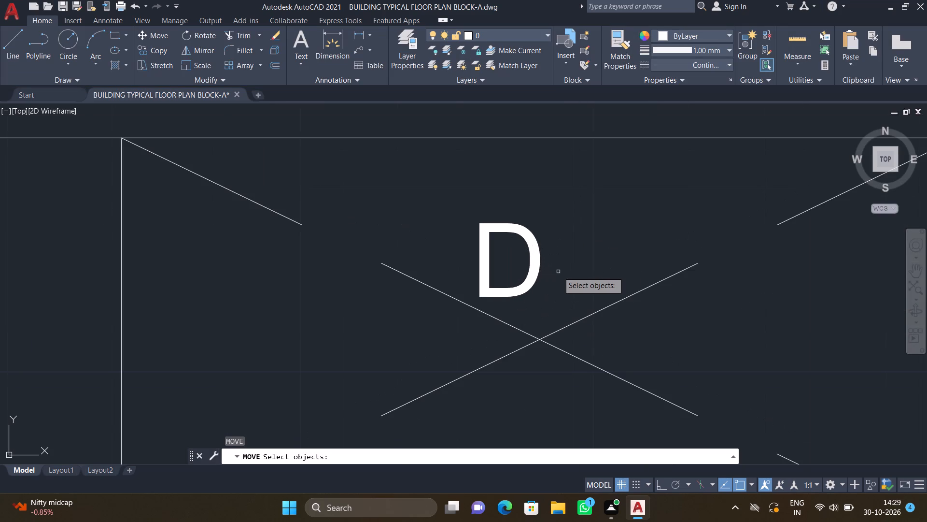
left_click(531, 259)
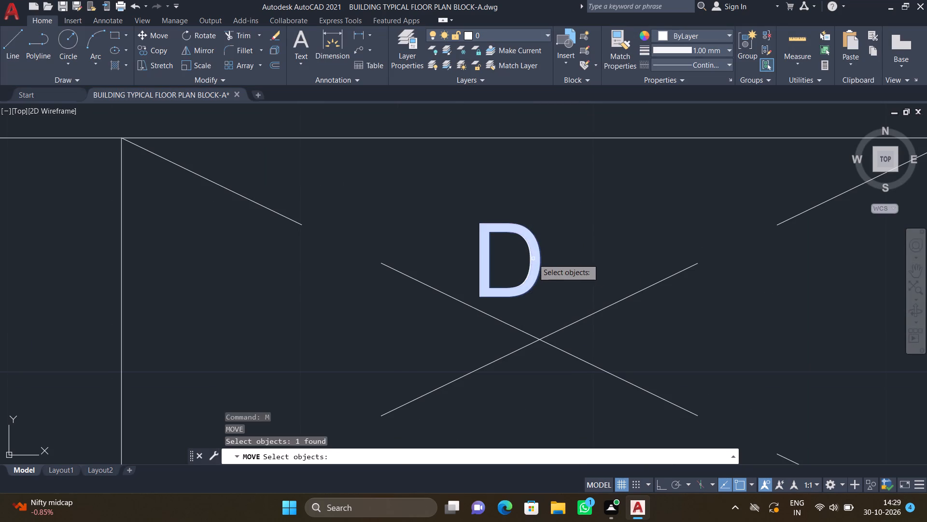
key("Return")
scroll(479, 224, "up", 1)
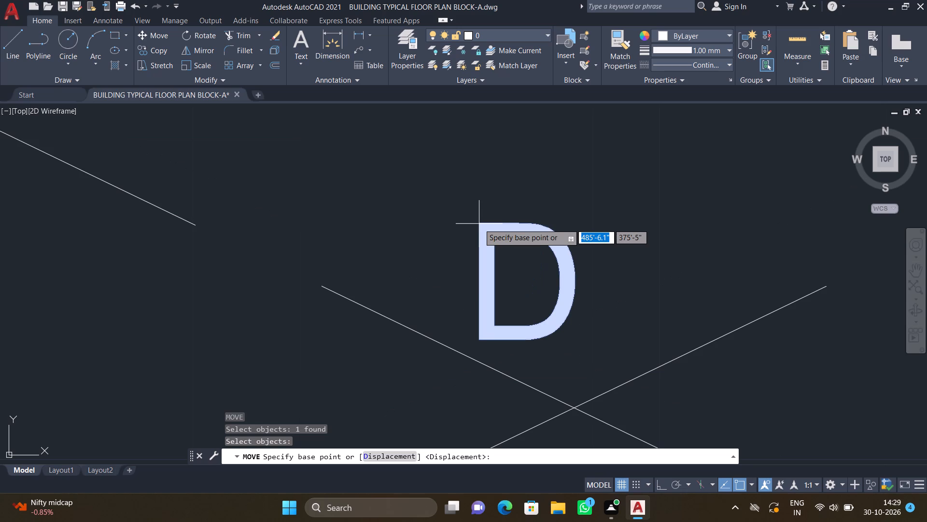
left_click_drag(479, 223, 484, 224)
left_click(538, 259)
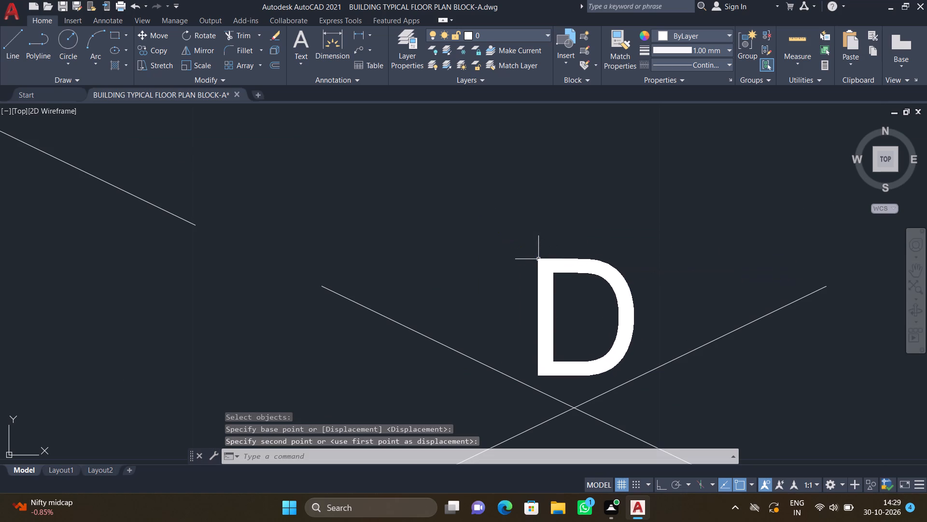
With ortho on, draw a long vertical line southward from the outer wall corner beside the west flat's utility.
scroll(539, 259, "down", 2)
scroll(495, 296, "down", 5)
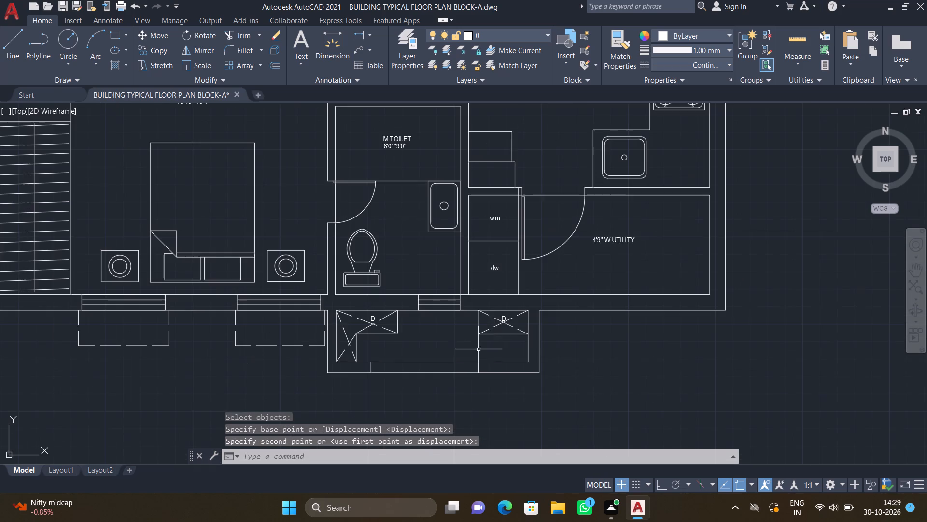
scroll(528, 370, "down", 3)
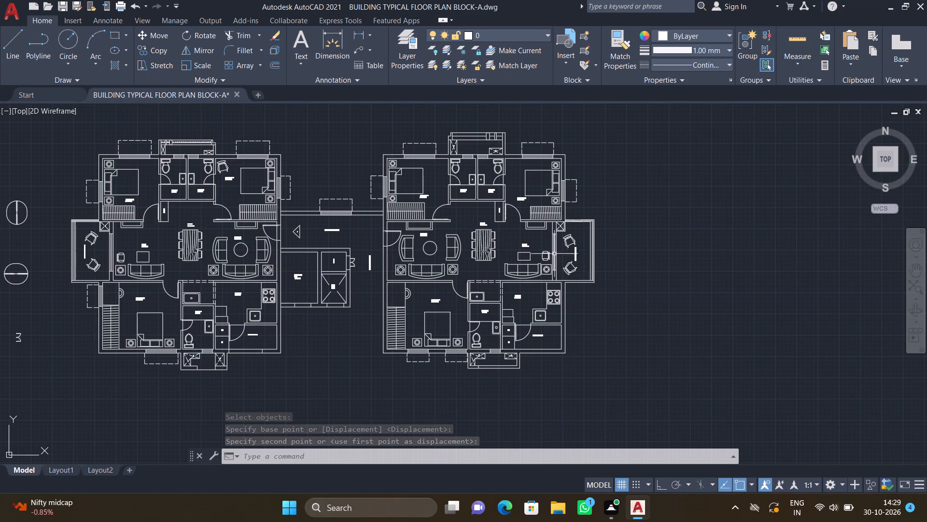
scroll(439, 136, "up", 1)
middle_click_drag(417, 159, 513, 197)
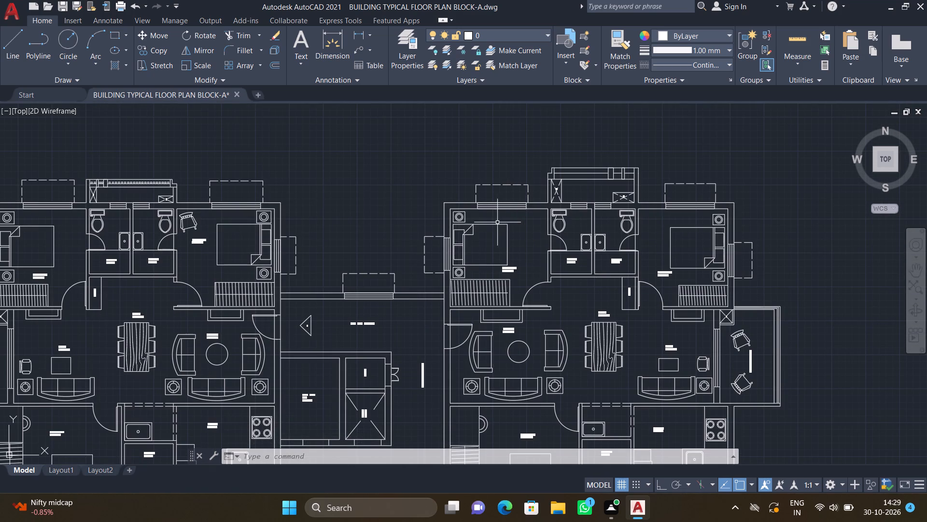
scroll(536, 227, "down", 2)
middle_click_drag(511, 304, 530, 273)
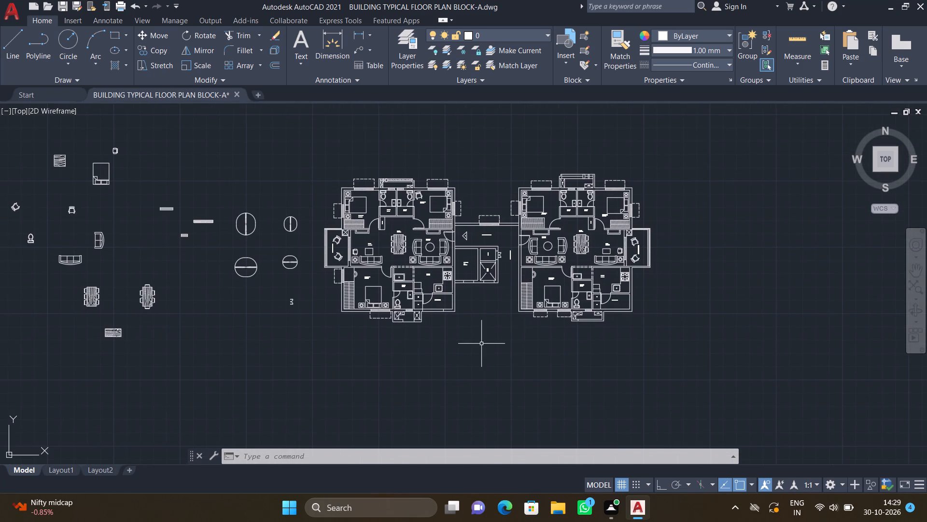
scroll(473, 319, "up", 2)
key("l")
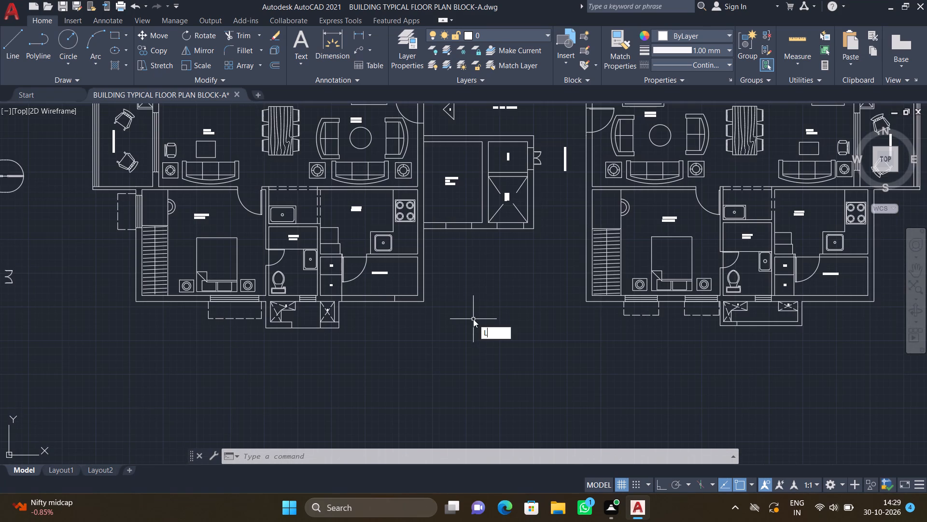
key("Return")
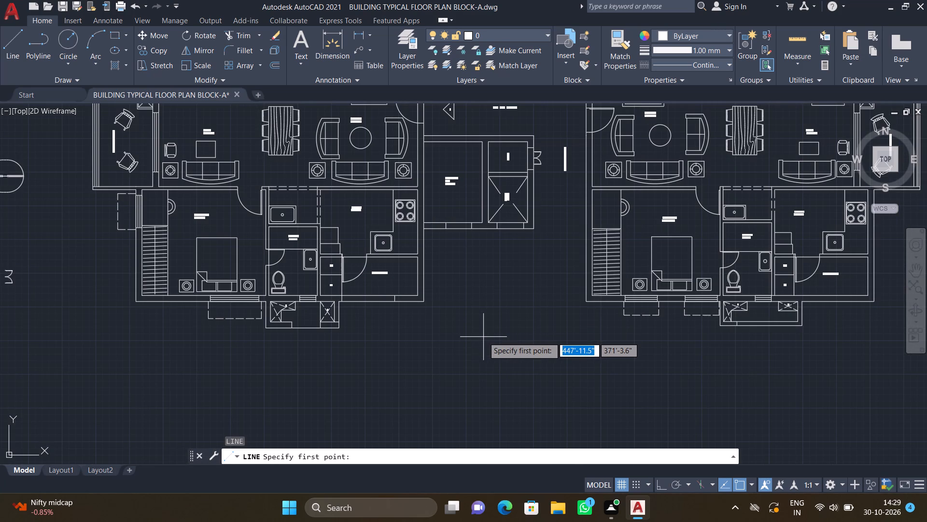
scroll(490, 331, "down", 1)
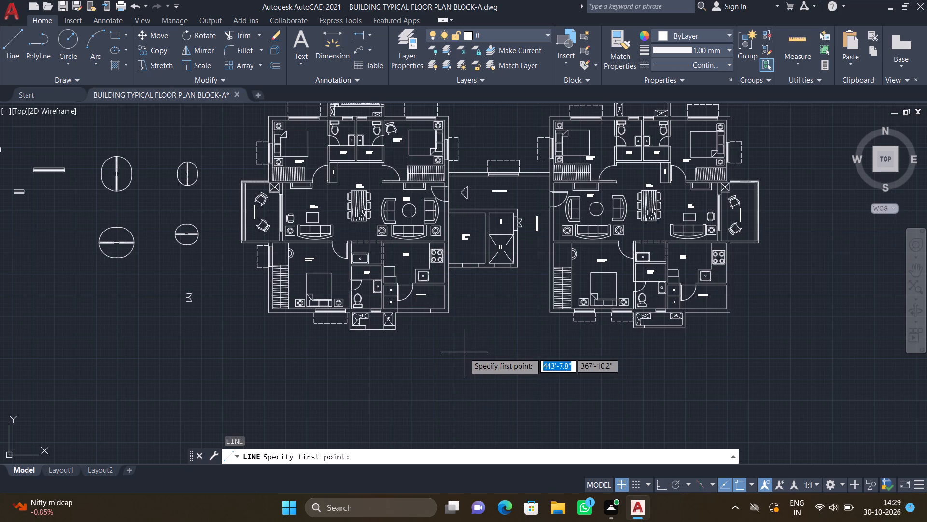
scroll(455, 322, "up", 2)
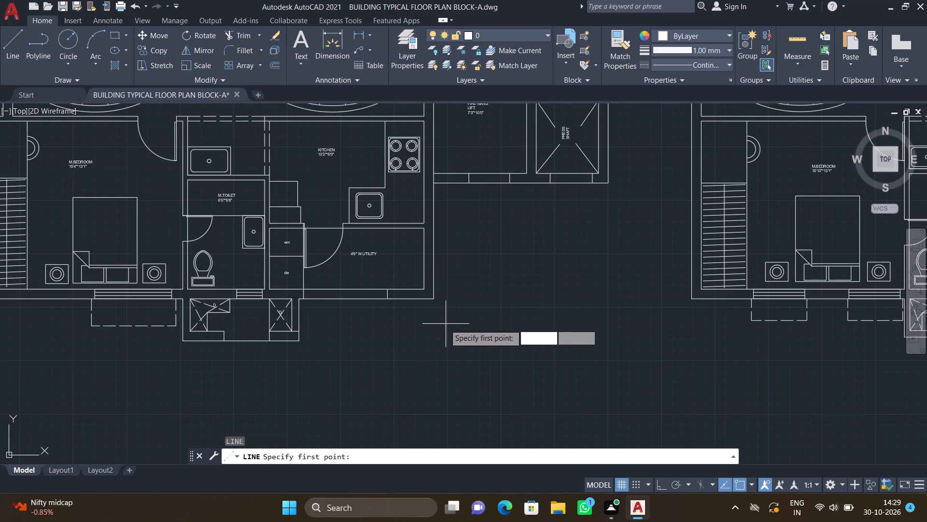
double_click(432, 301)
scroll(466, 362, "down", 2)
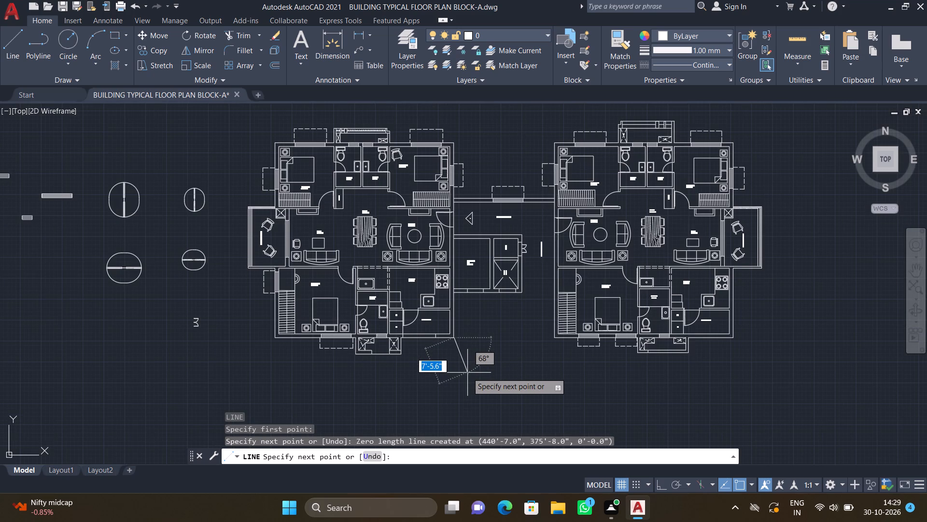
key("F8")
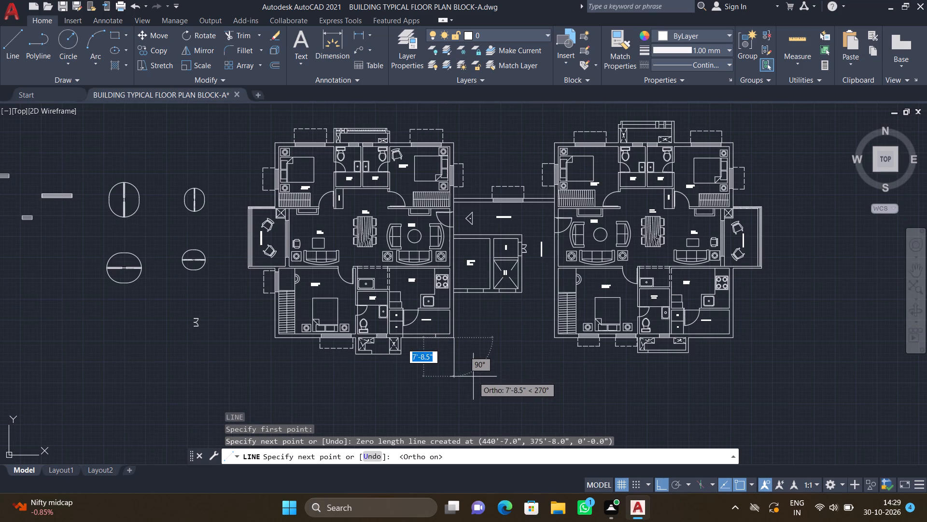
scroll(473, 376, "down", 2)
middle_click_drag(475, 393, 456, 302)
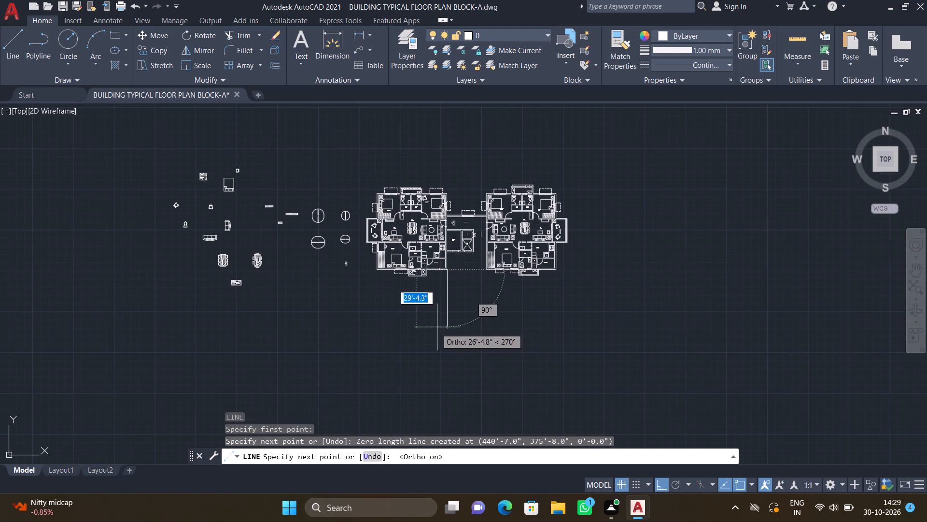
scroll(437, 333, "up", 2)
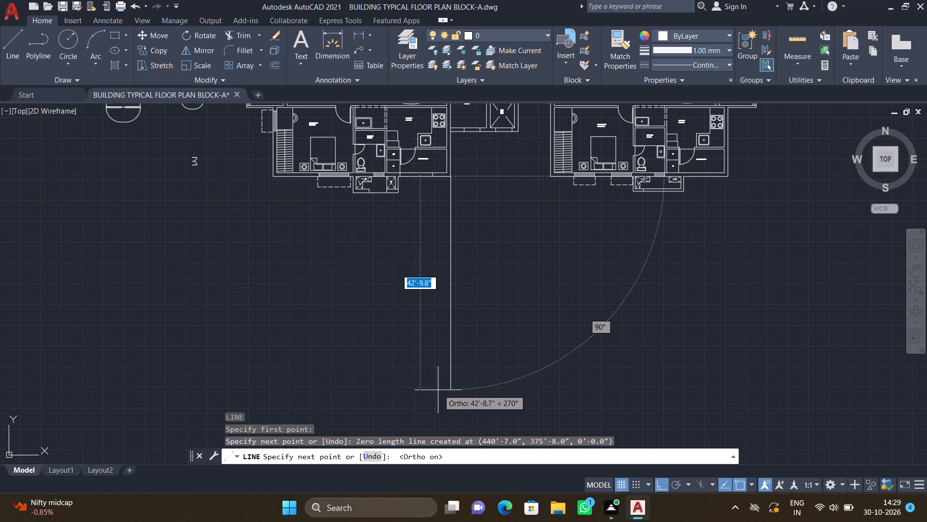
left_click(447, 405)
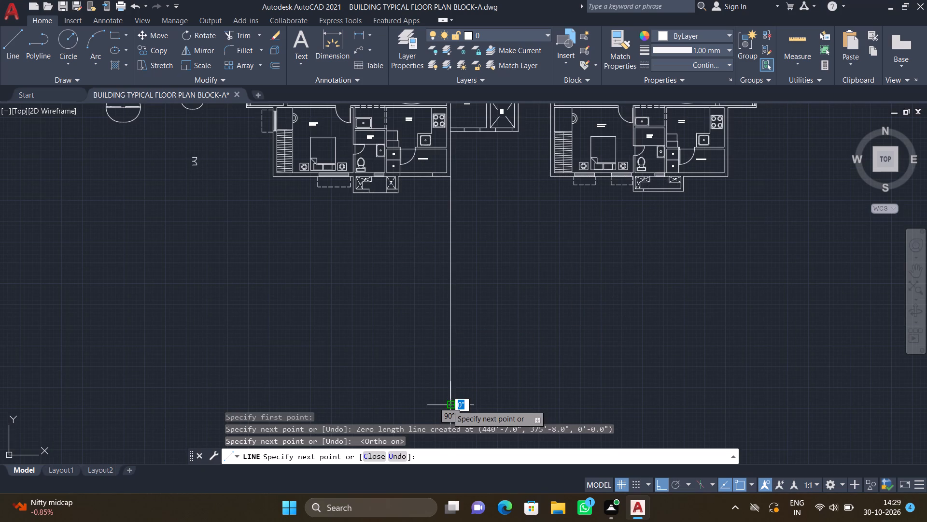
key("Return")
Offset the new vertical line 9" to the west to form a parallel wall line.
key("o")
key("Return")
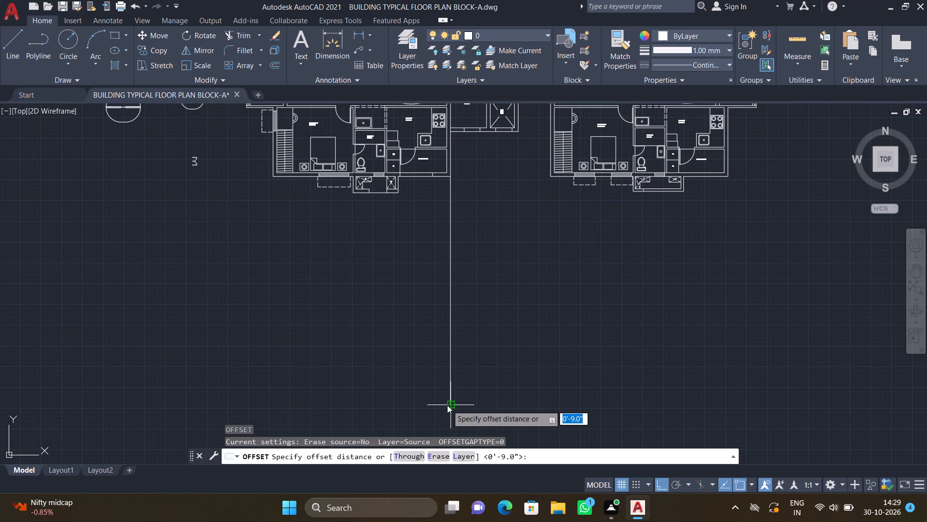
key("9")
key("shift+quotedbl")
key("Return")
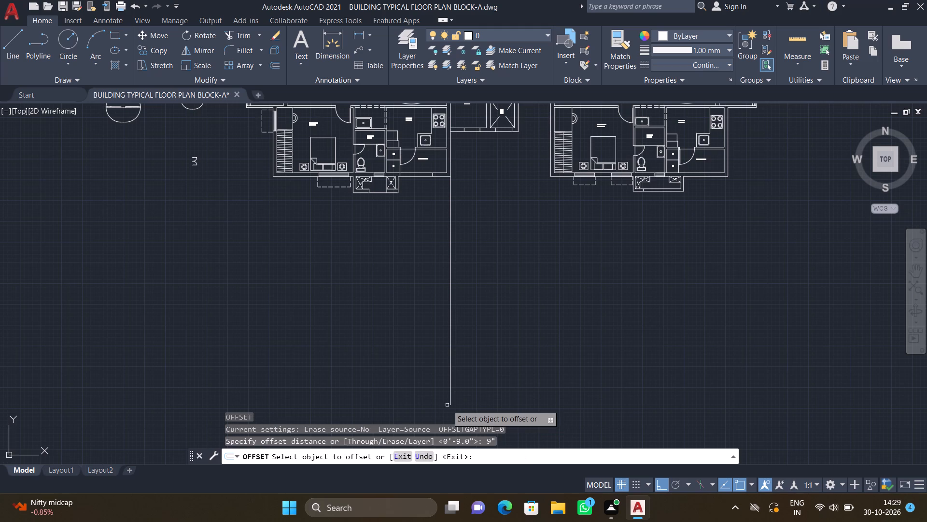
left_click(451, 352)
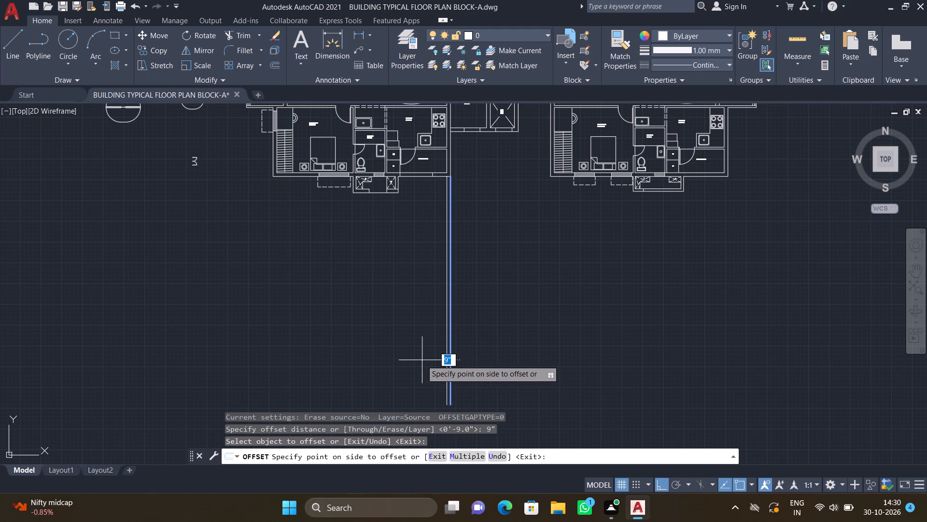
left_click(421, 360)
key("Return")
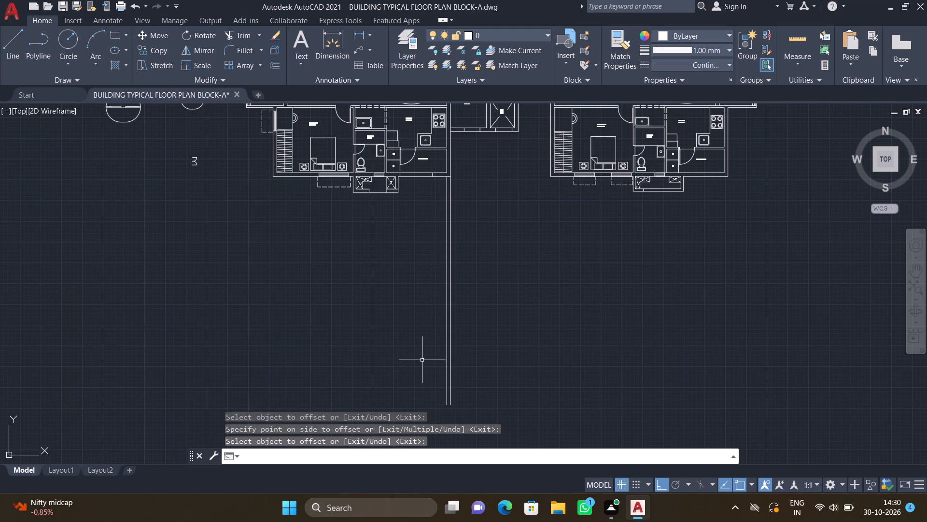
Draw a horizontal line about 36'-9" long westward from the outer vertical line, below the M.TOILET ducts and past the bedroom's outer wall.
scroll(441, 188, "up", 2)
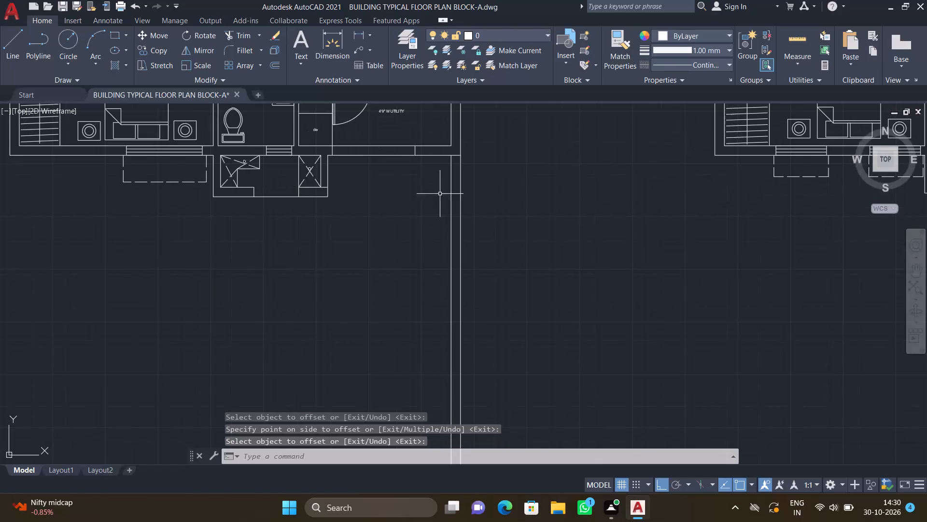
middle_click_drag(425, 226, 407, 275)
scroll(409, 271, "down", 2)
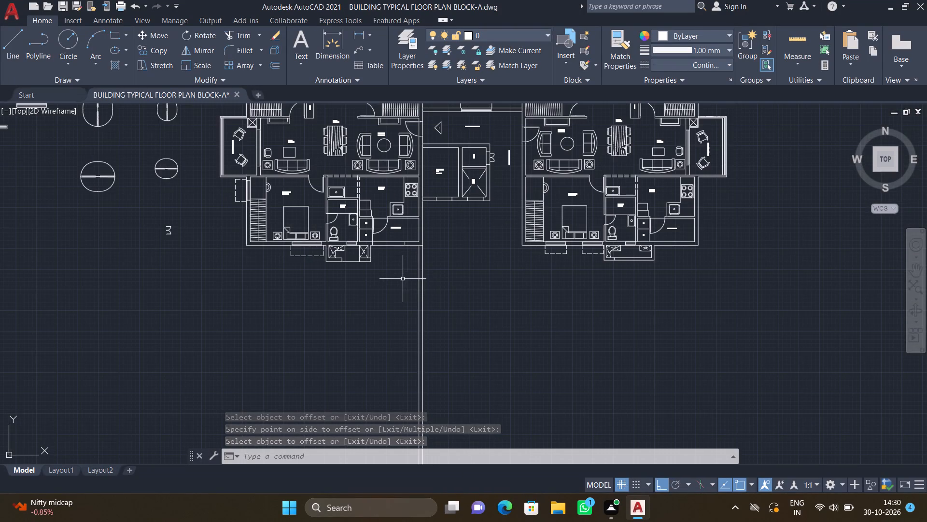
scroll(402, 293, "up", 1)
key("l")
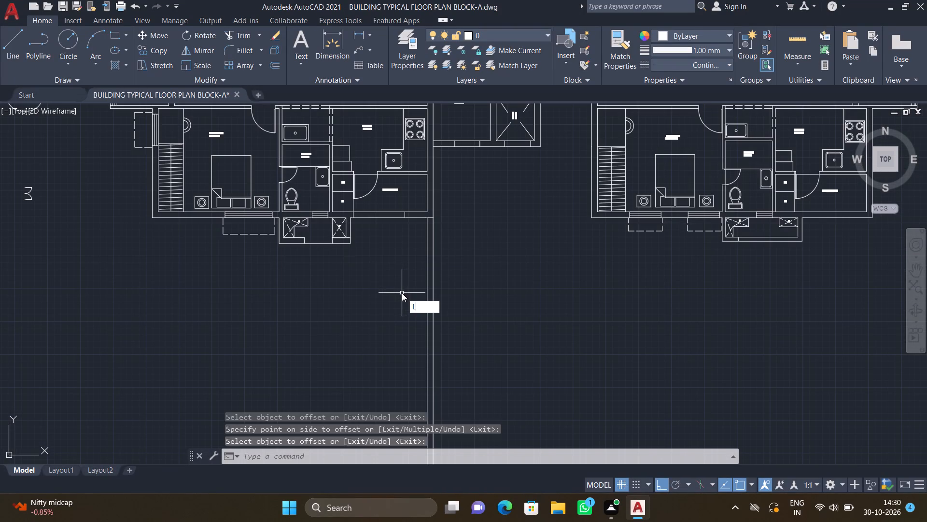
key("Return")
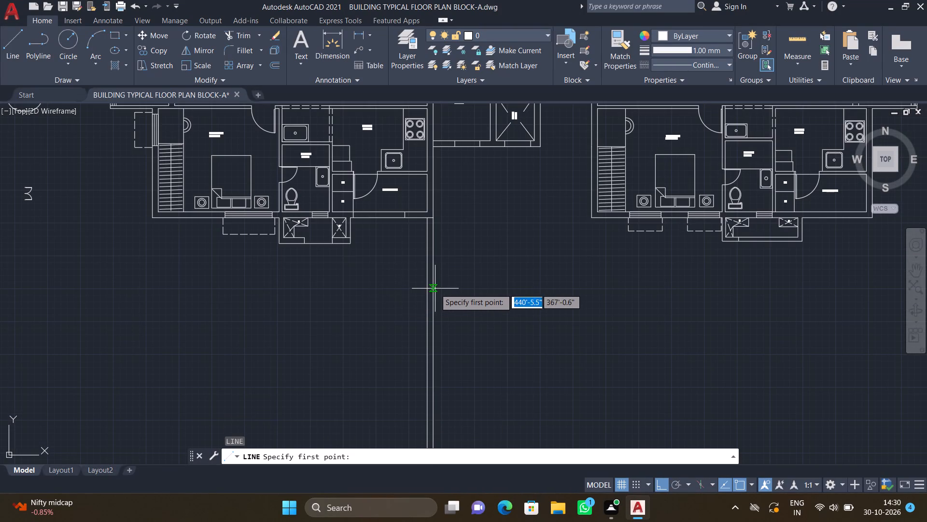
scroll(436, 289, "up", 1)
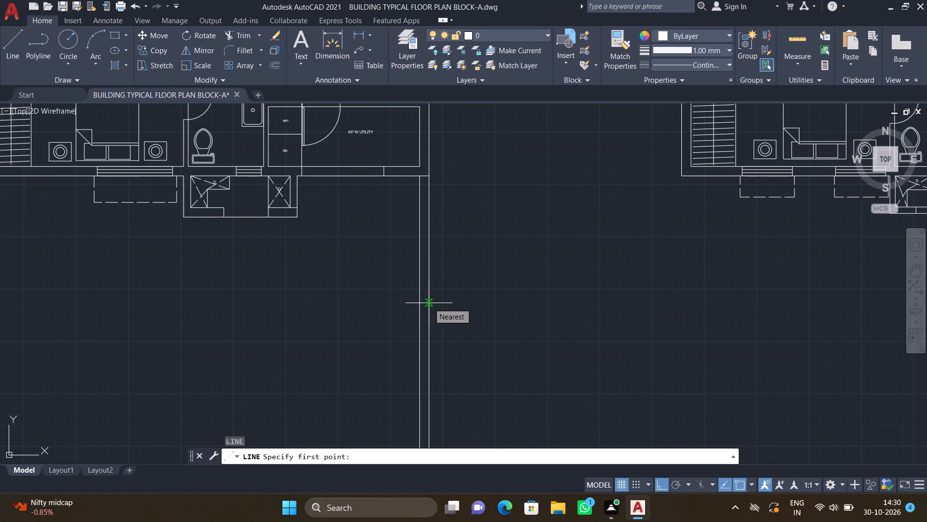
scroll(429, 303, "down", 1)
scroll(429, 307, "up", 1)
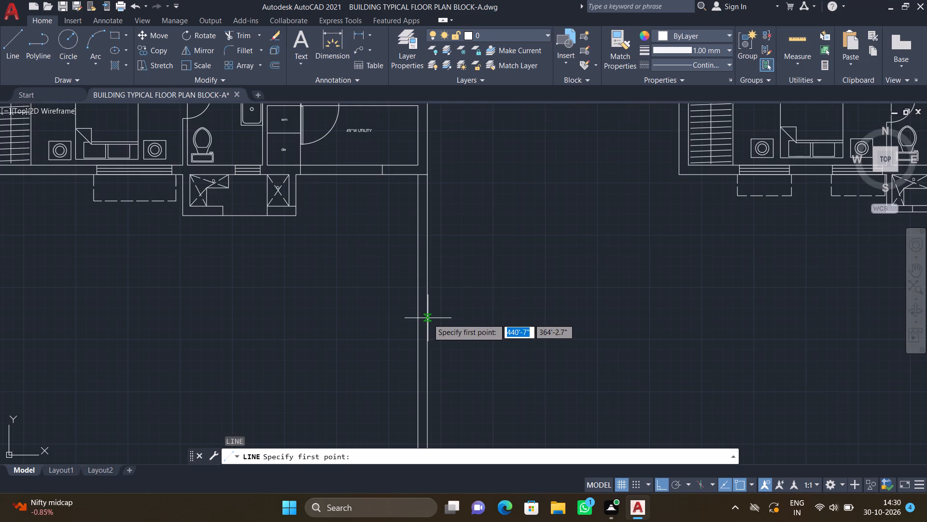
left_click(428, 320)
scroll(306, 356, "down", 1)
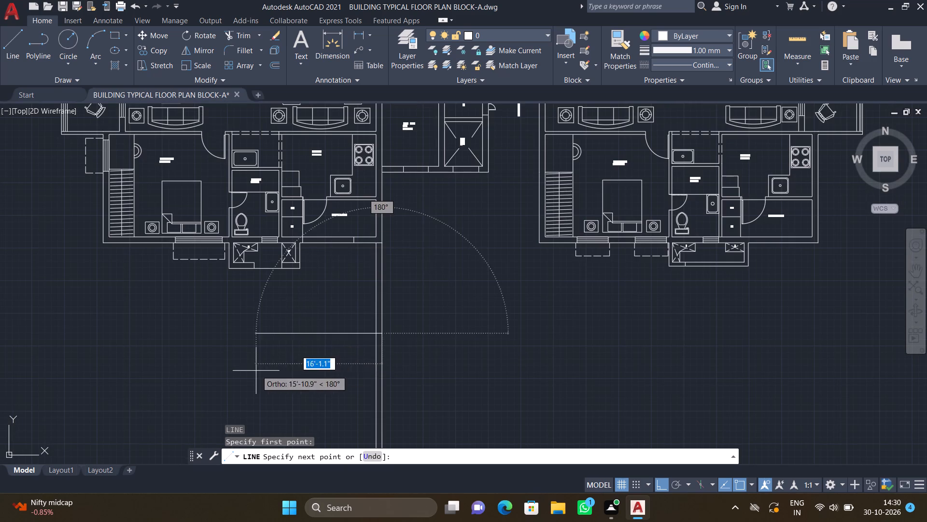
middle_click_drag(231, 393, 357, 361)
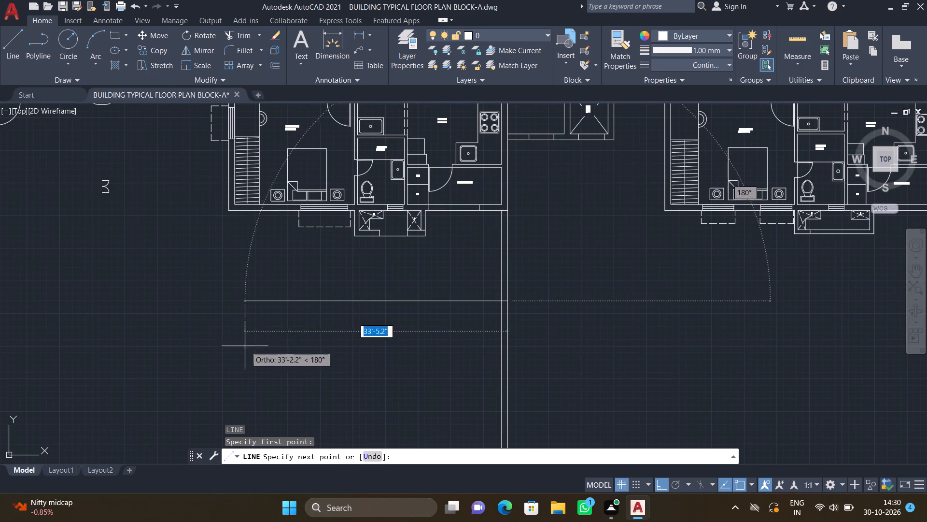
scroll(227, 308, "up", 1)
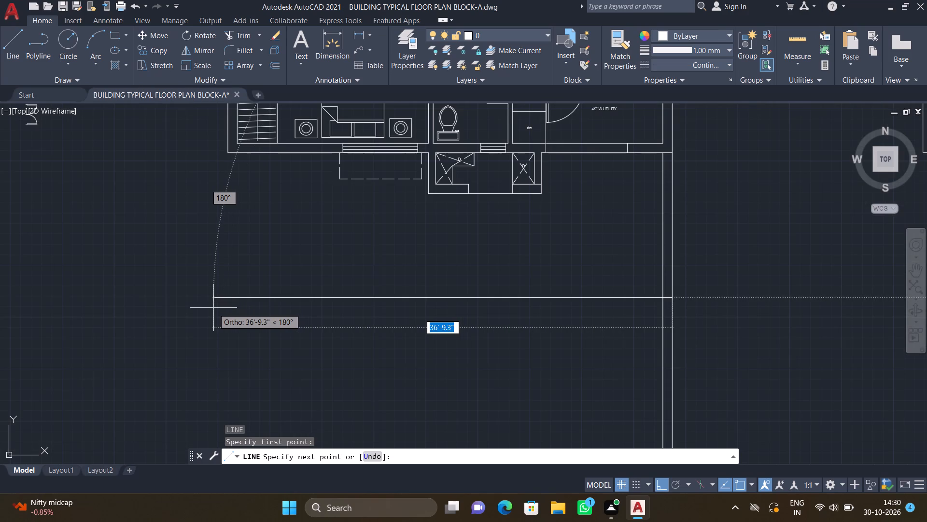
left_click(214, 305)
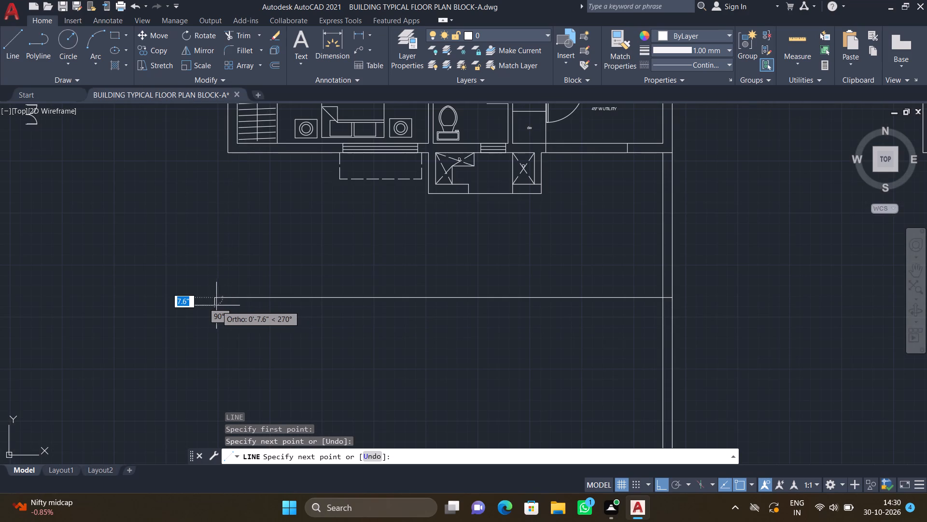
key("Return")
Offset the new horizontal line 9" to the south, away from the building.
key("o")
key("Return")
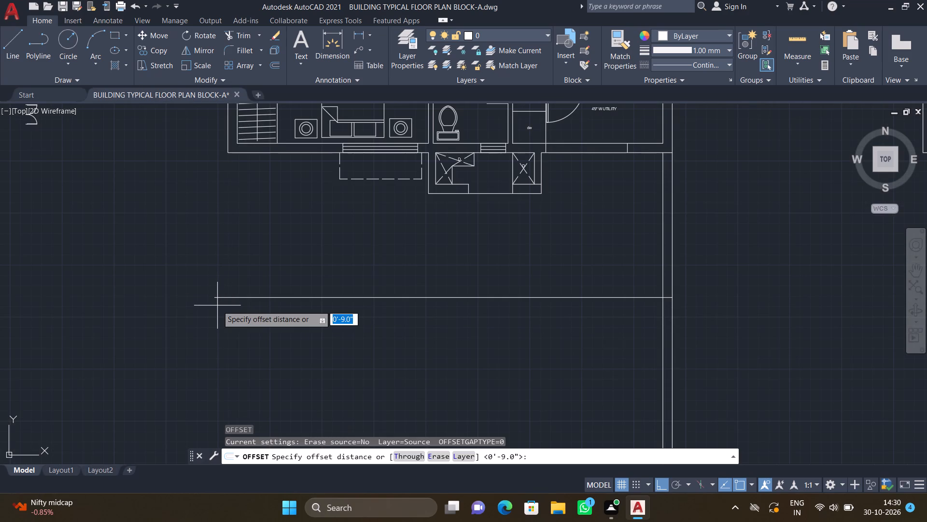
key("9")
key("shift+quotedbl")
key("Return")
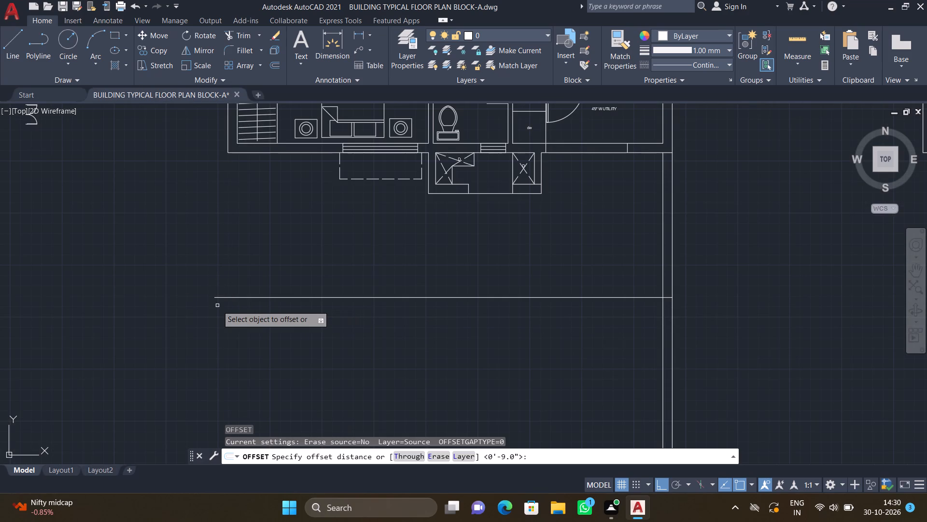
left_click(452, 296)
left_click(460, 332)
key("Return")
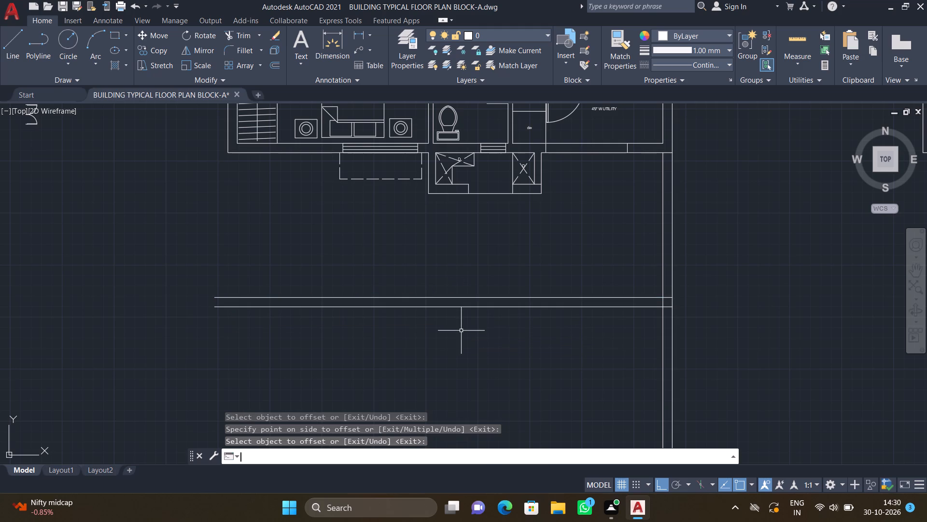
Offset the south outer wall line of the fireman's lift and shaft block 11'5" to the south.
scroll(479, 317, "down", 3)
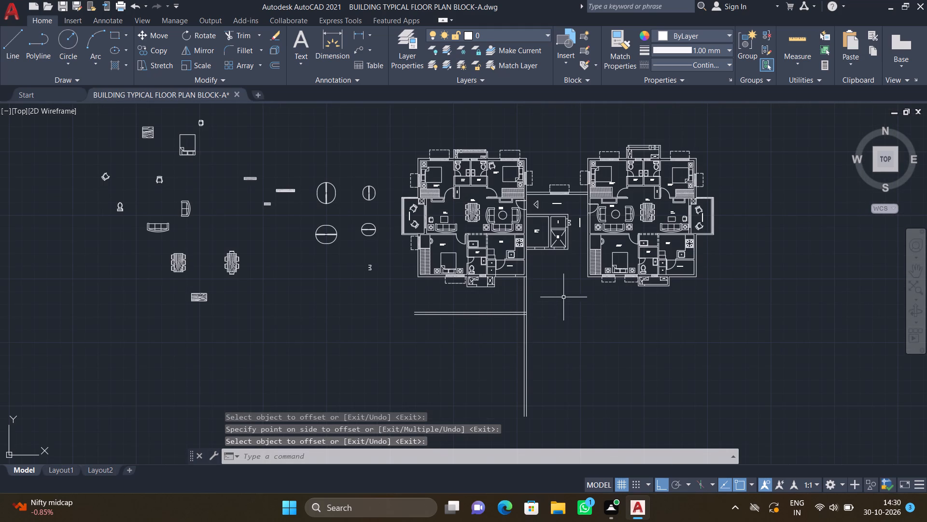
scroll(568, 241, "up", 2)
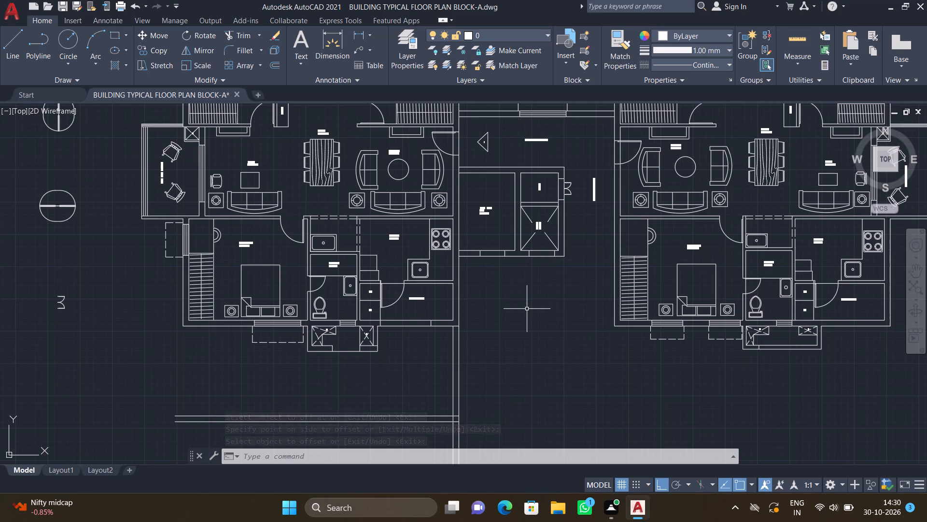
scroll(521, 306, "up", 1)
key("o")
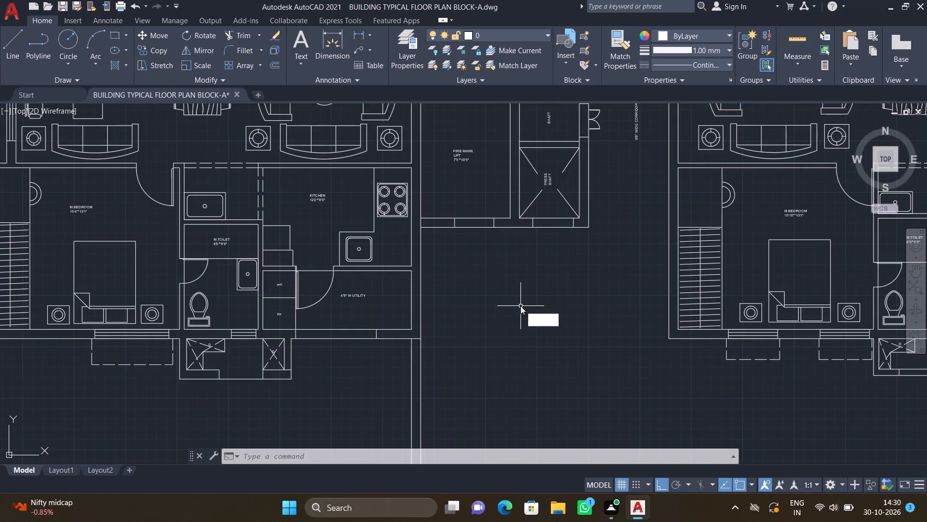
key("Return")
type("11'")
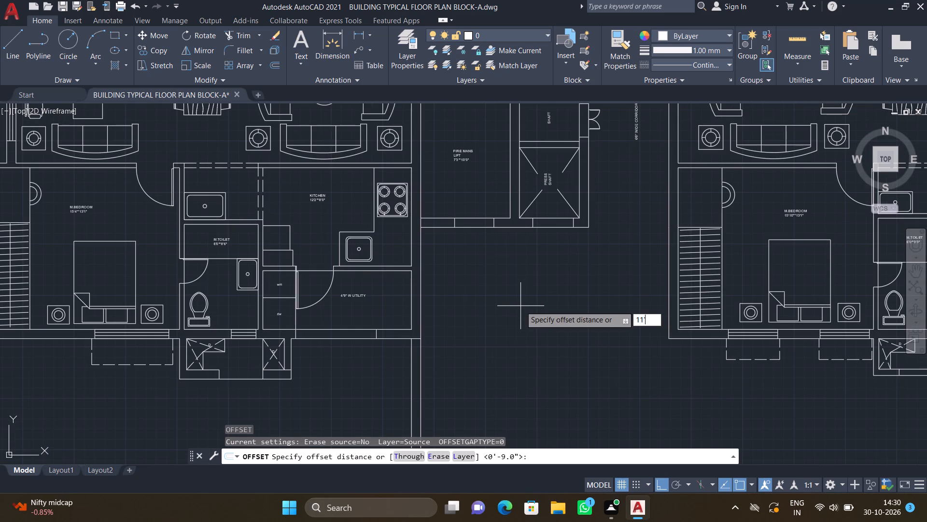
type("5\"")
key("Return")
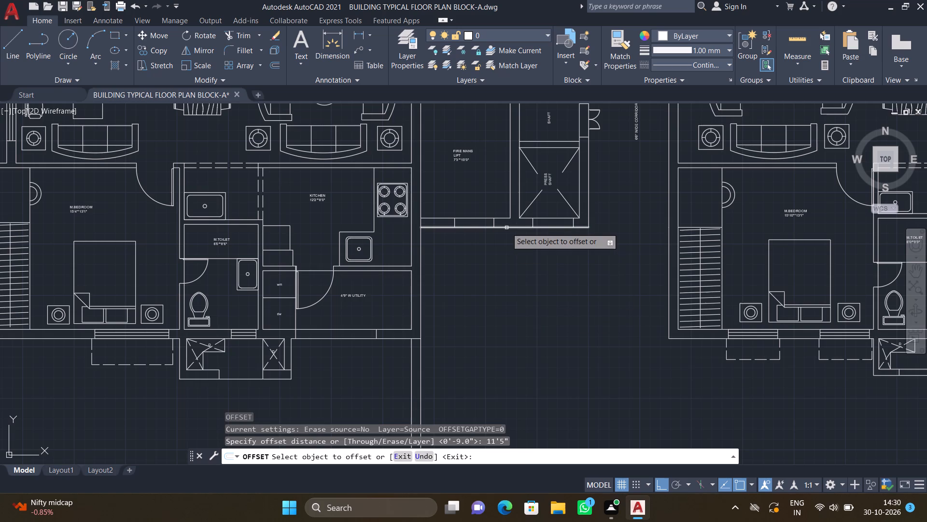
left_click(506, 228)
left_click(563, 330)
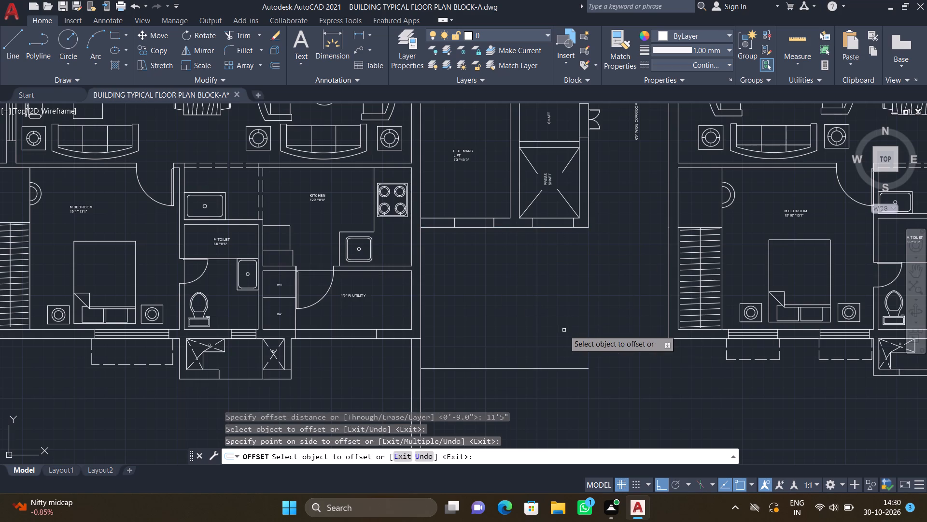
key("Return")
Offset the new horizontal line below the lift block 9" further south to form a double wall line.
key("o")
key("Return")
key("9")
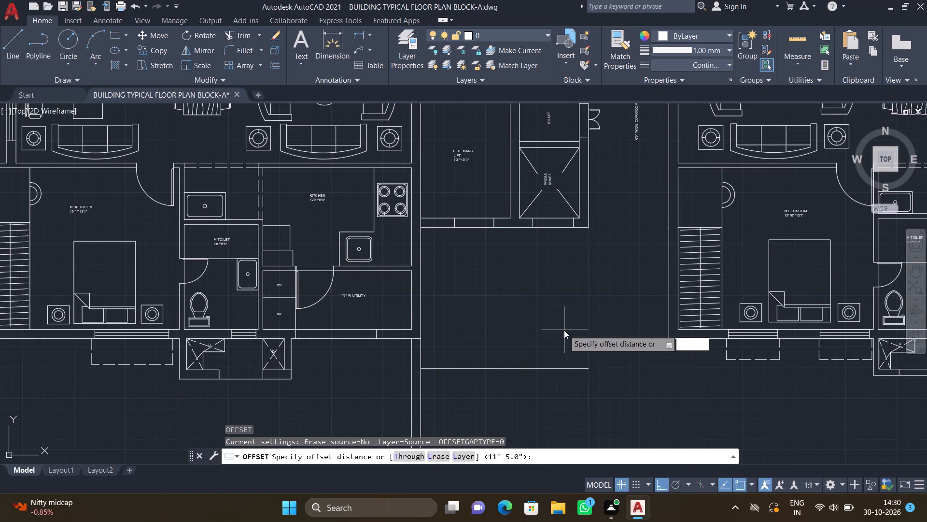
key("shift+quotedbl")
key("Return")
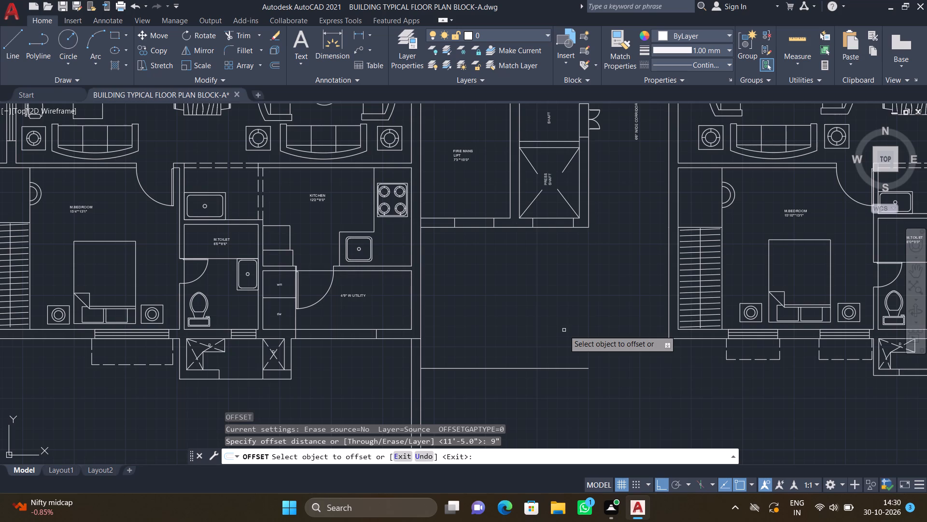
double_click(572, 369)
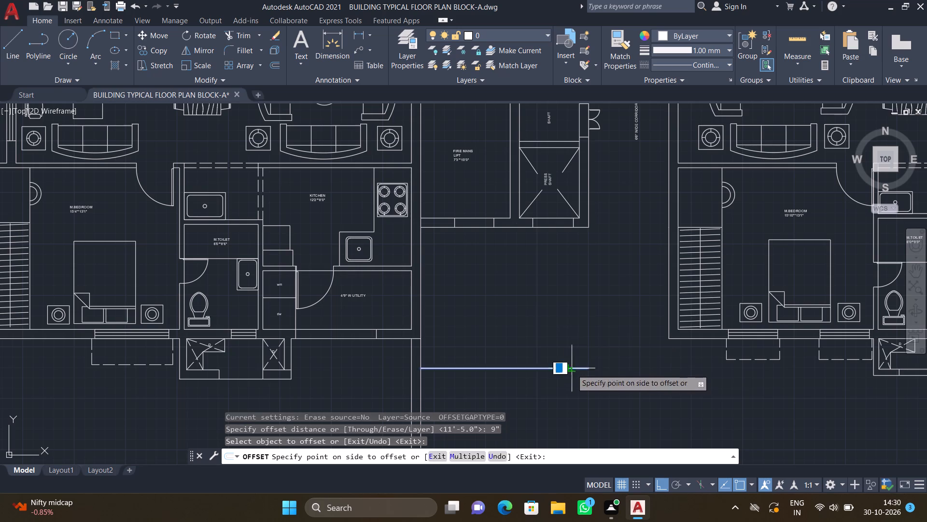
left_click(578, 401)
key("Return")
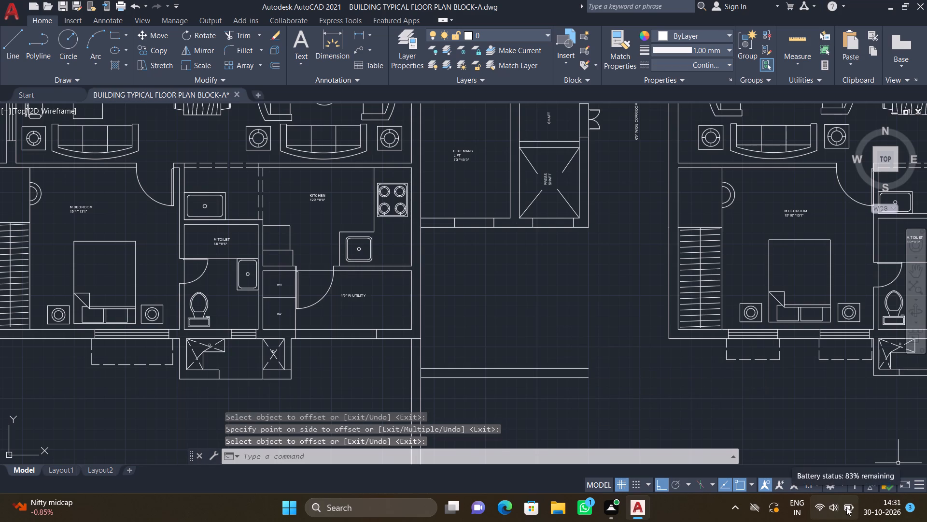
Offset the west flat's outer wall line beside the utility 7'5" to the east, into the space below the lift block.
scroll(734, 442, "down", 3)
middle_click_drag(614, 290, 566, 194)
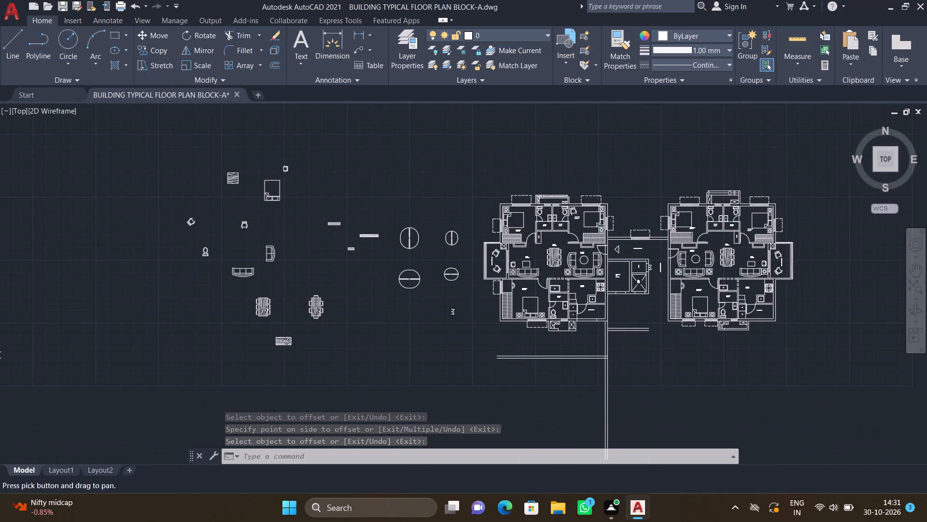
scroll(590, 339, "up", 2)
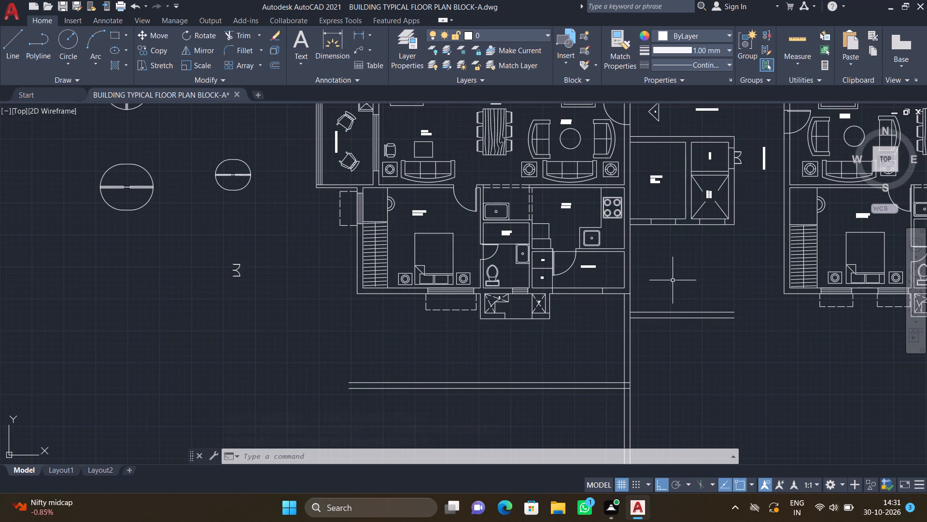
scroll(674, 280, "up", 2)
key("o")
key("Return")
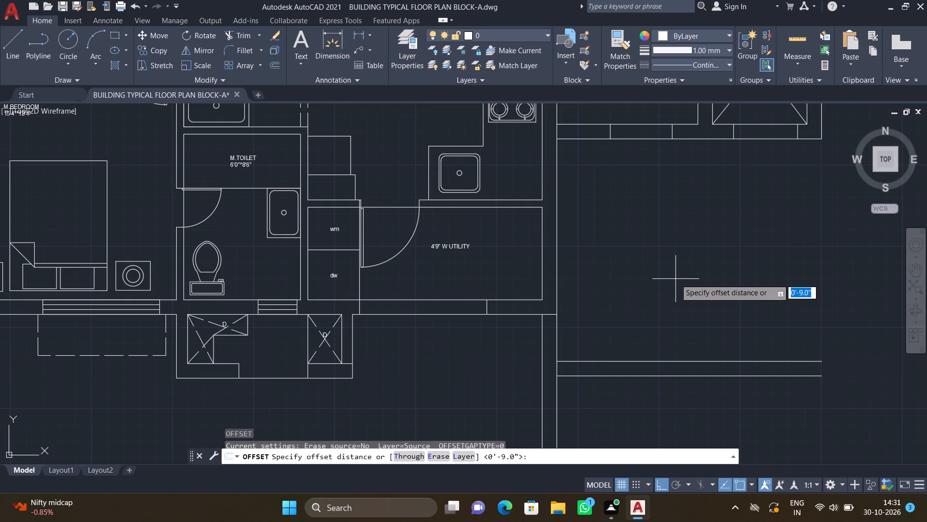
type("7'")
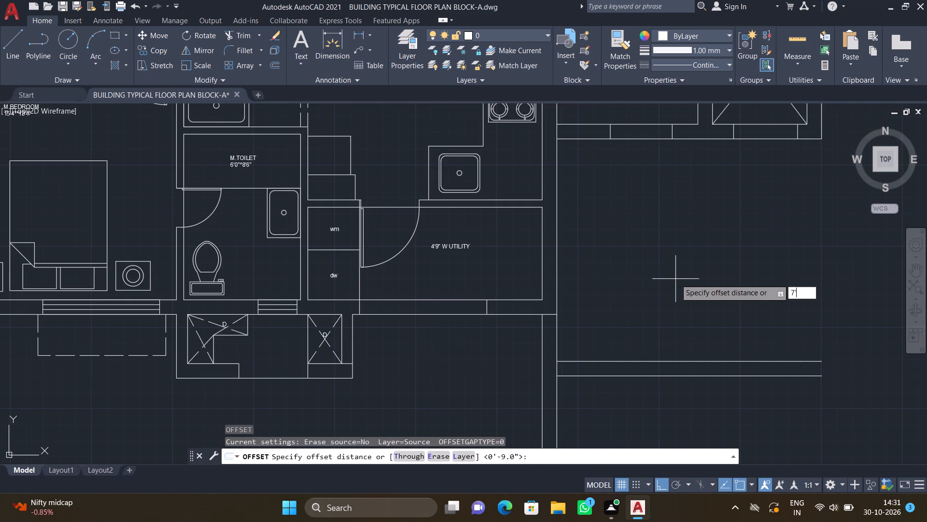
key("5")
key("shift+quotedbl")
key("Return")
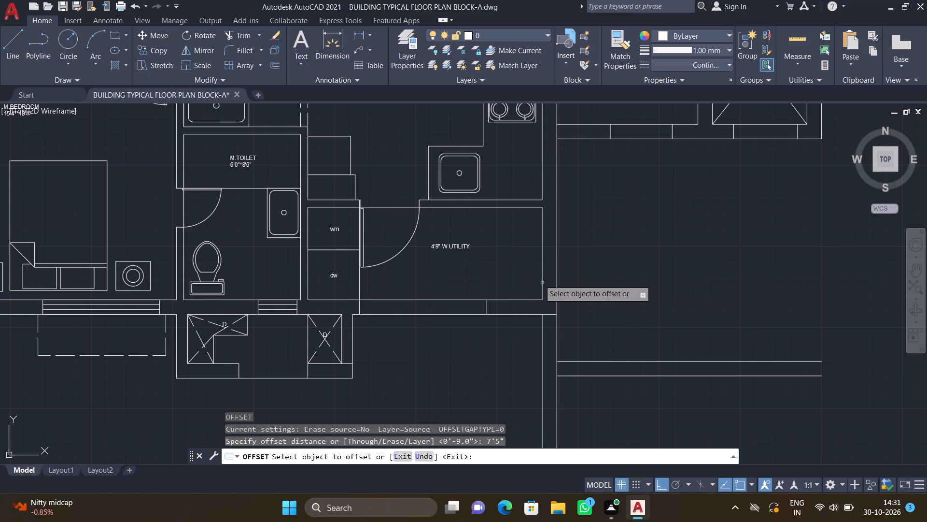
double_click(557, 278)
left_click(700, 276)
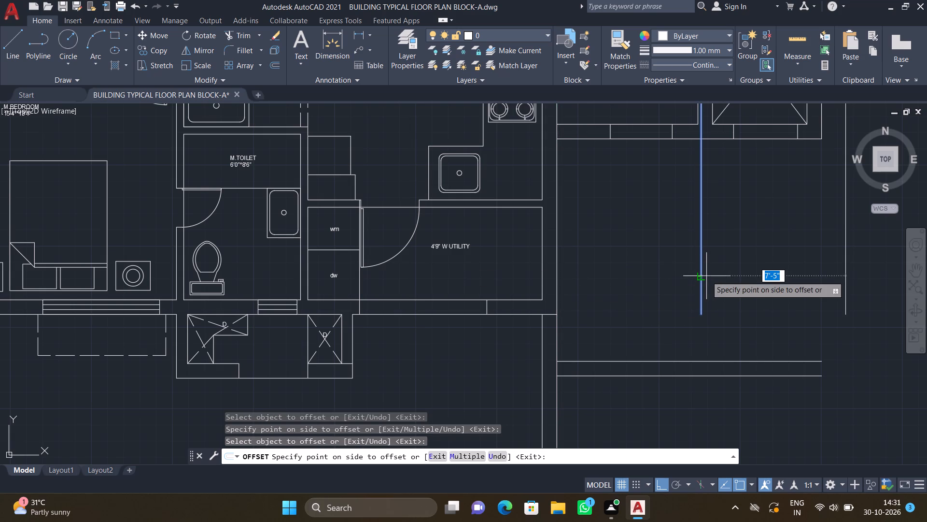
key("Escape")
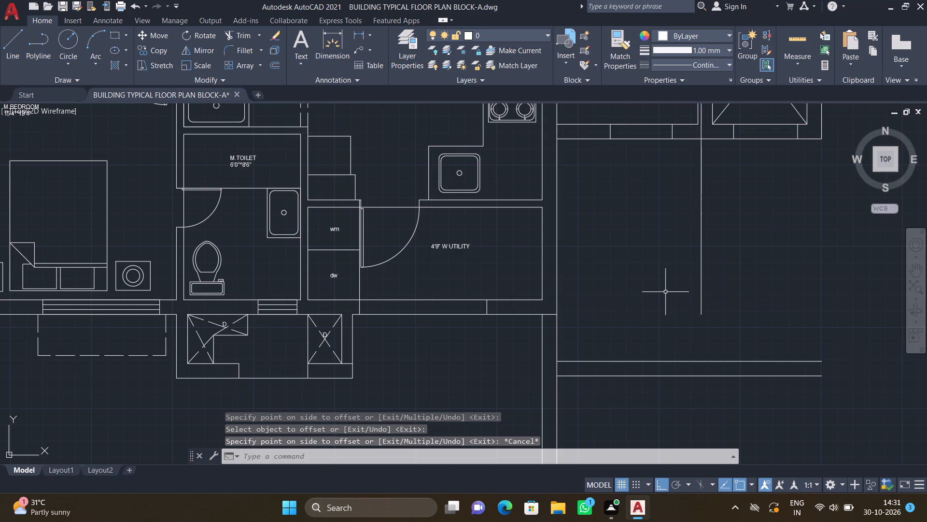
Extend the new vertical line south across the gap to the outer line of the horizontal double wall.
scroll(665, 290, "down", 2)
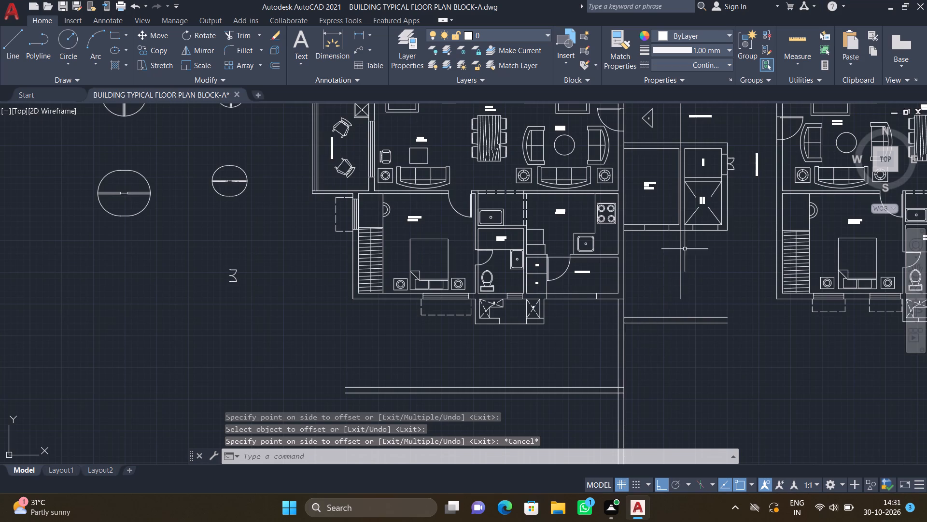
scroll(698, 242, "up", 2)
type("EX")
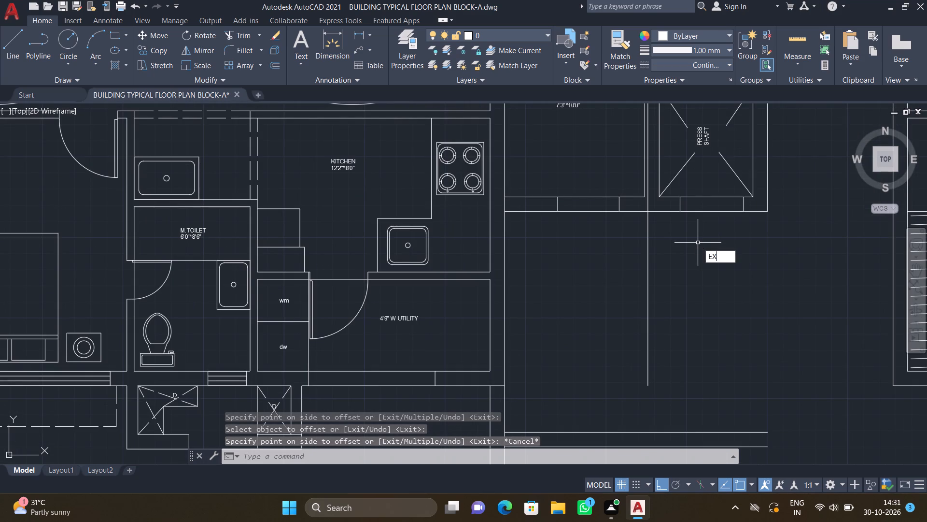
key("Return")
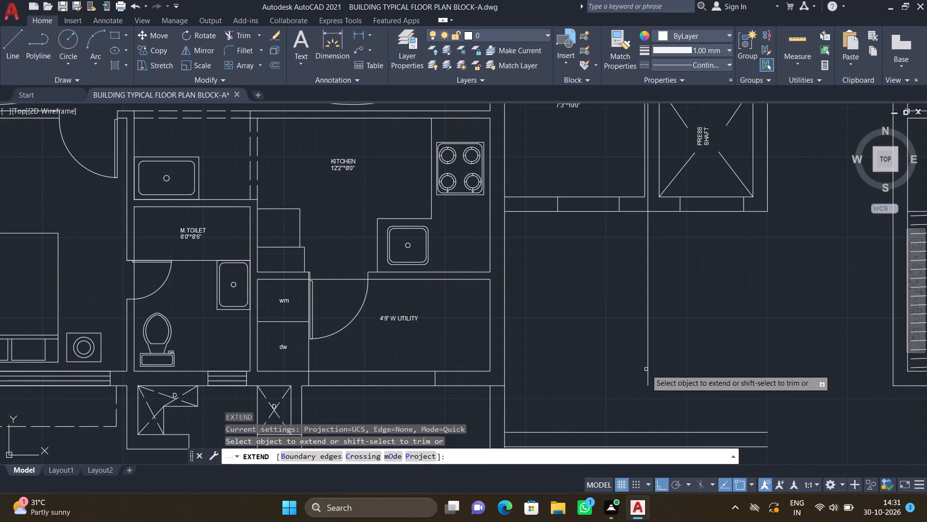
left_click(646, 370)
middle_click_drag(655, 406, 627, 371)
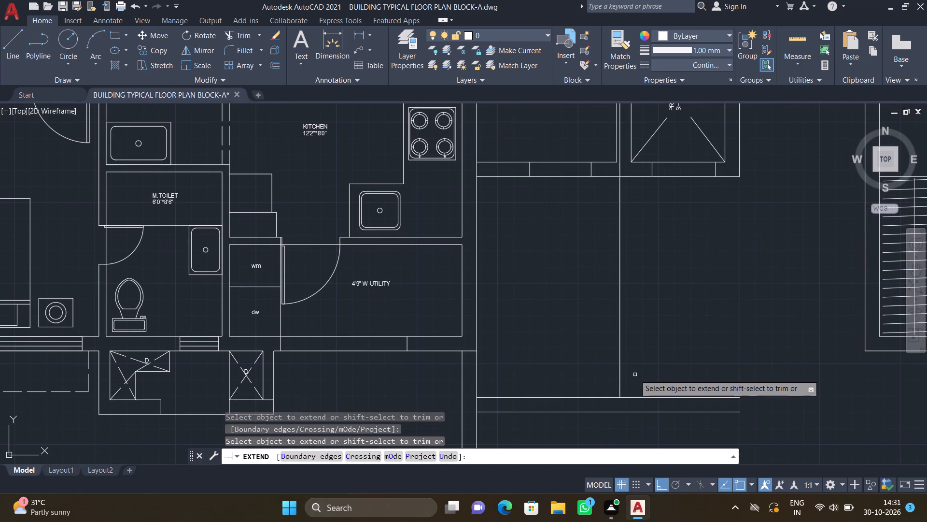
double_click(621, 364)
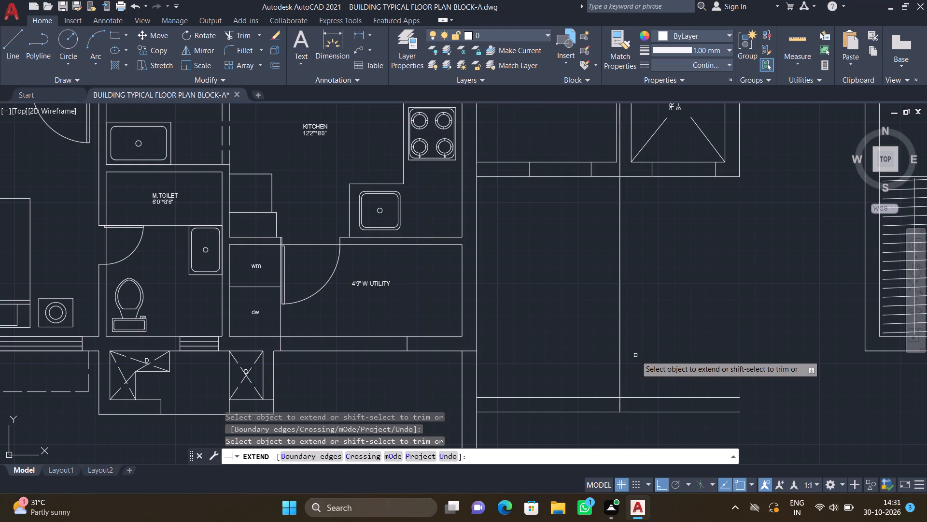
key("Return")
Trim the part of the new vertical line that runs north past the lift block's south outer wall.
type("TR")
key("Return")
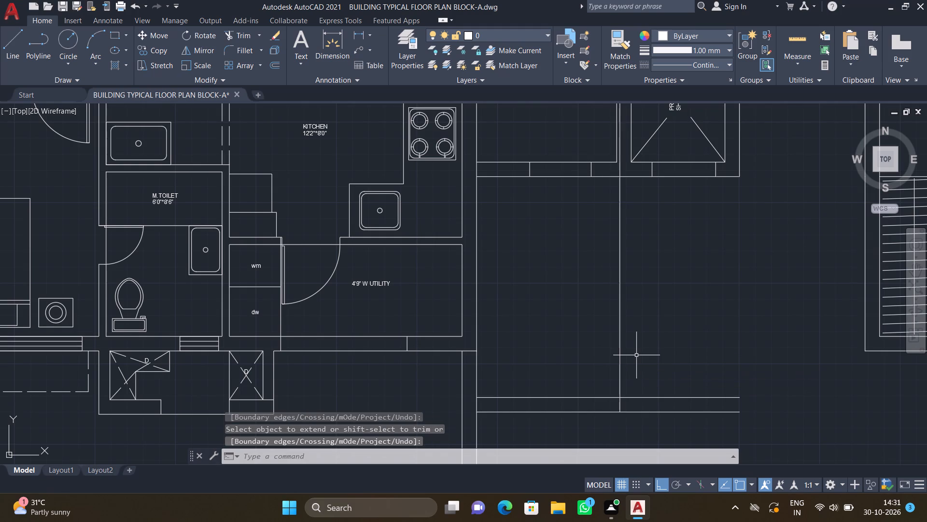
middle_click_drag(612, 293, 625, 374)
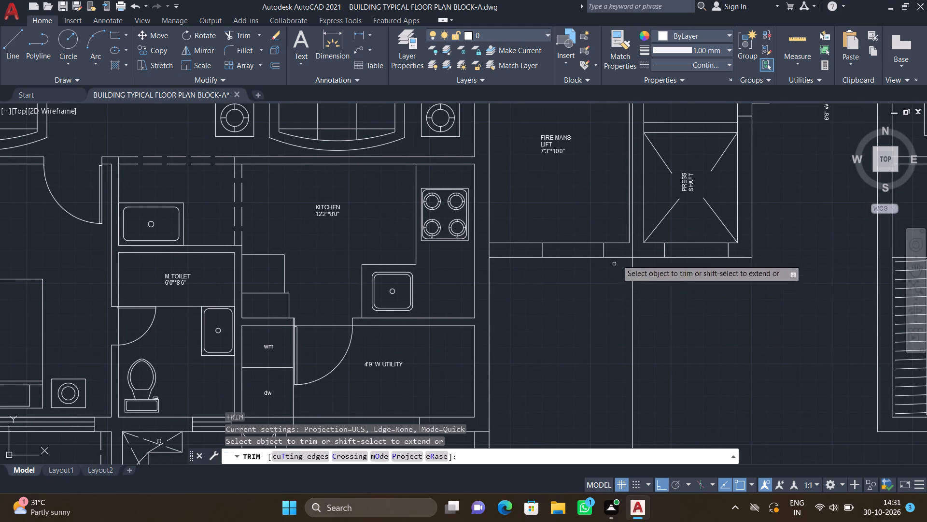
scroll(636, 250, "up", 2)
double_click(623, 251)
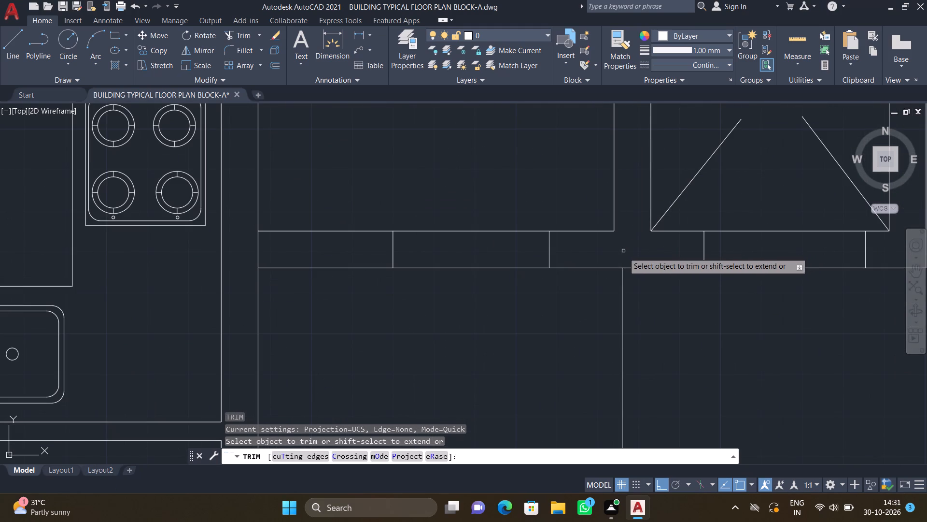
scroll(642, 255, "down", 2)
scroll(645, 255, "up", 3)
left_click(644, 256)
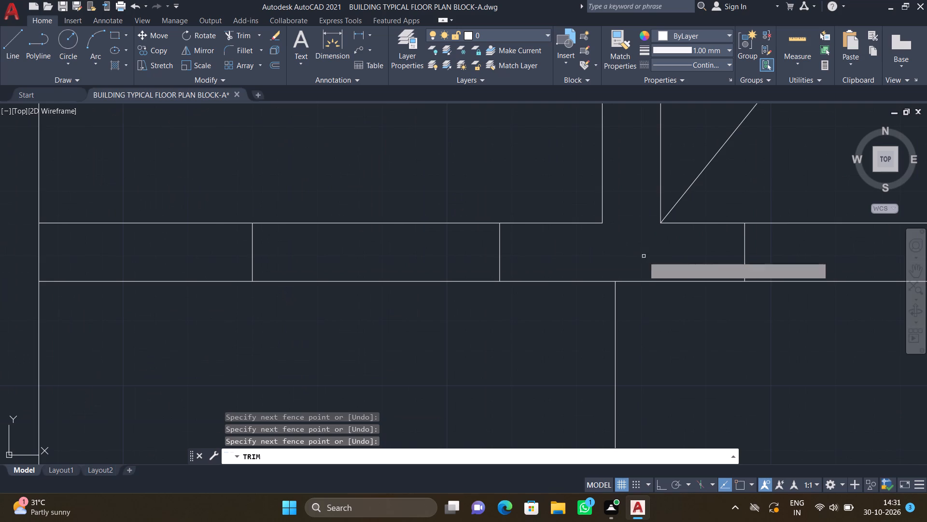
scroll(651, 262, "down", 3)
scroll(694, 321, "down", 3)
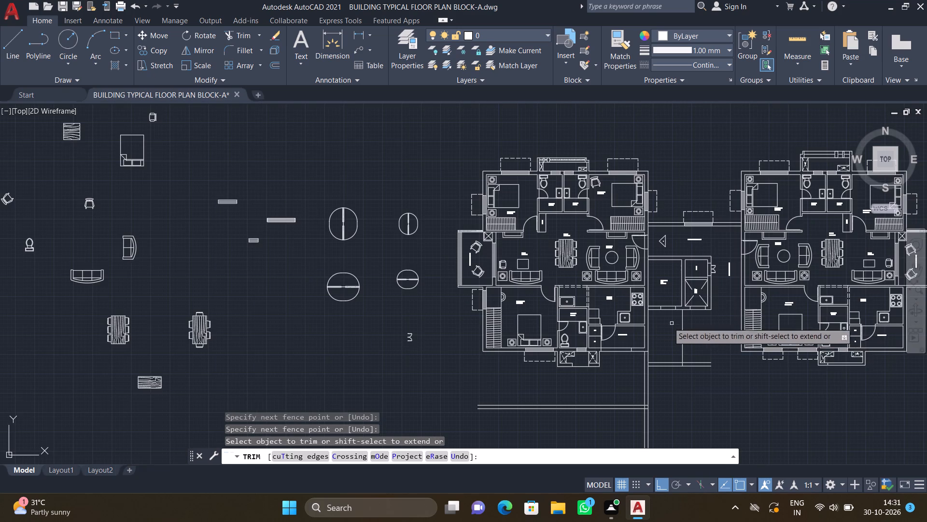
key("Return")
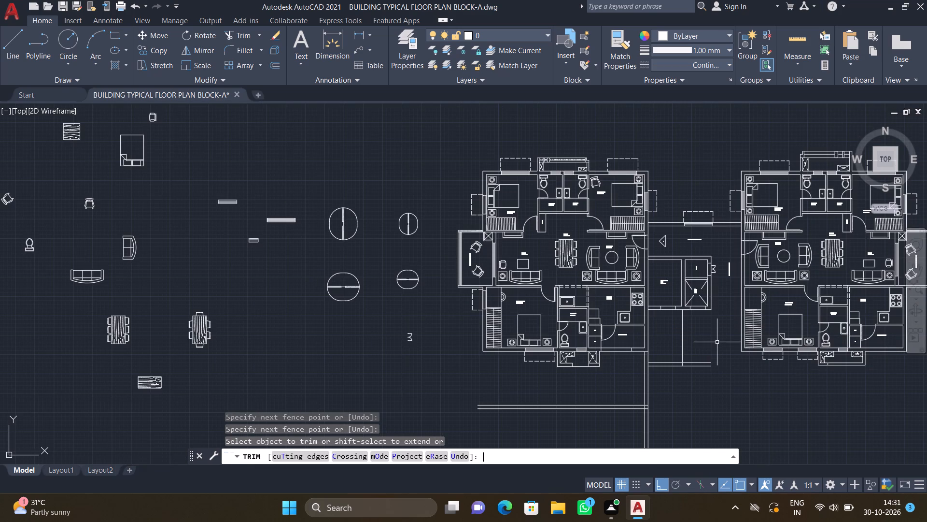
Offset the trimmed vertical line below the lift block 9" to the east to form a double wall.
scroll(690, 332, "up", 2)
key("o")
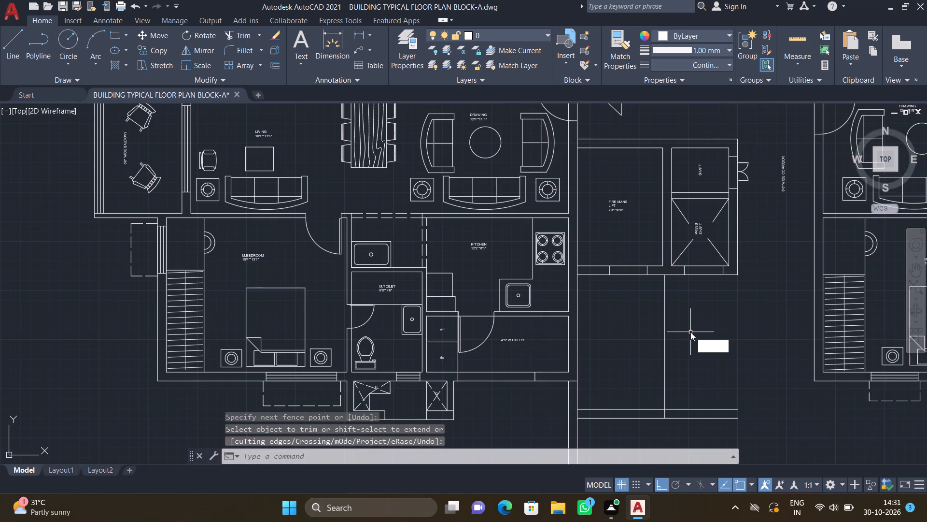
key("Return")
key("9")
key("shift+quotedbl")
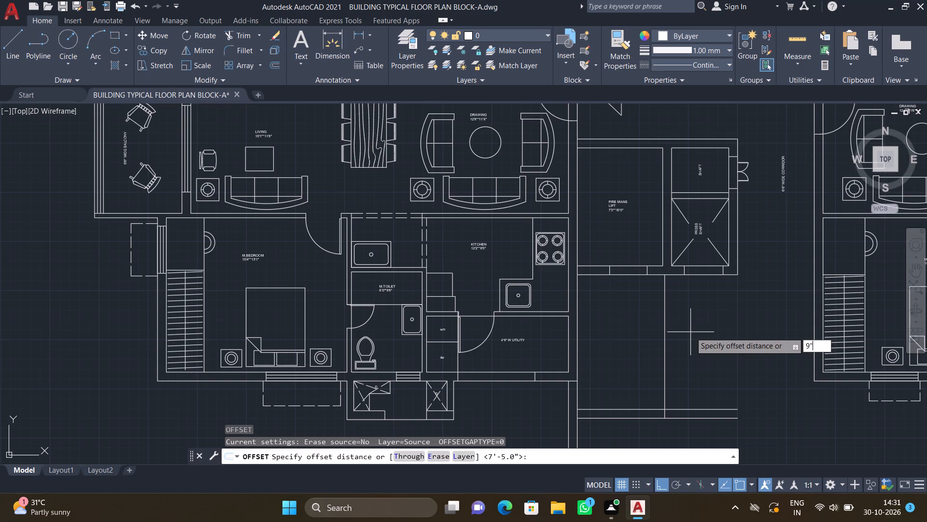
key("Return")
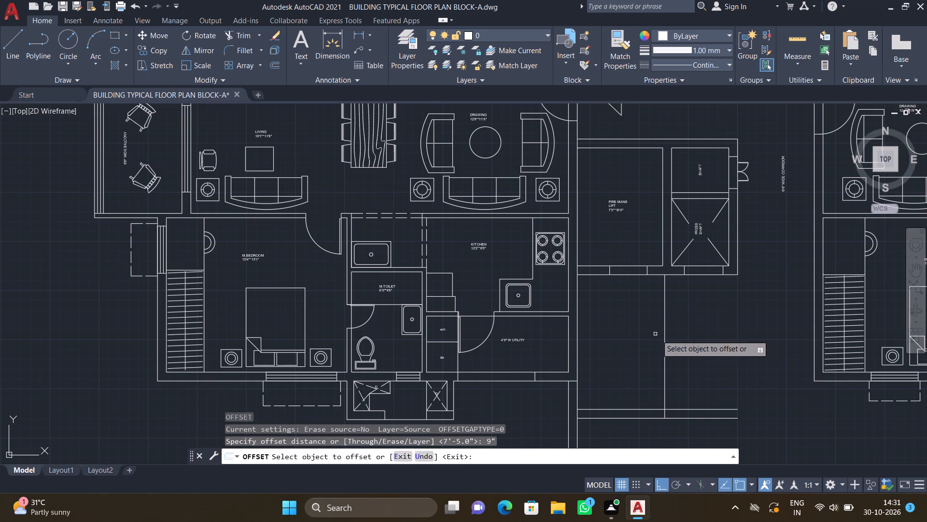
scroll(661, 342, "up", 2)
left_click(666, 337)
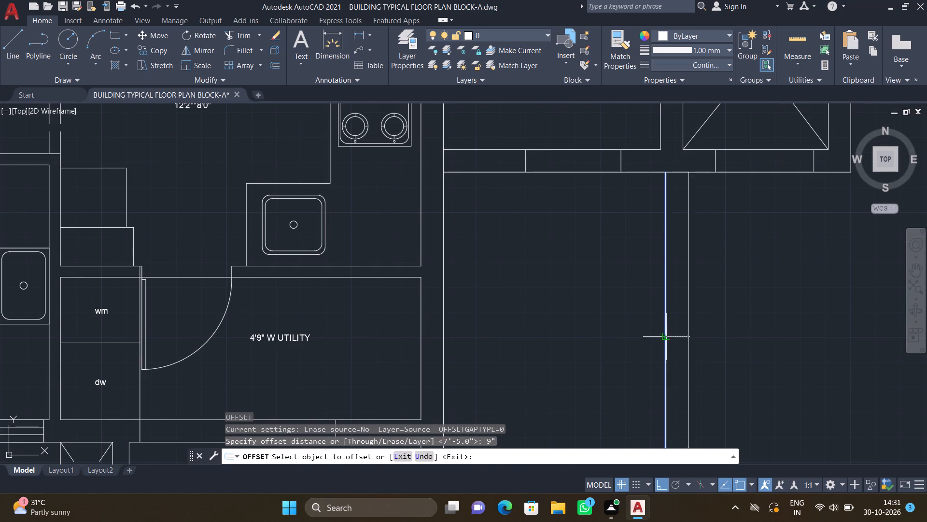
left_click(718, 329)
key("Return")
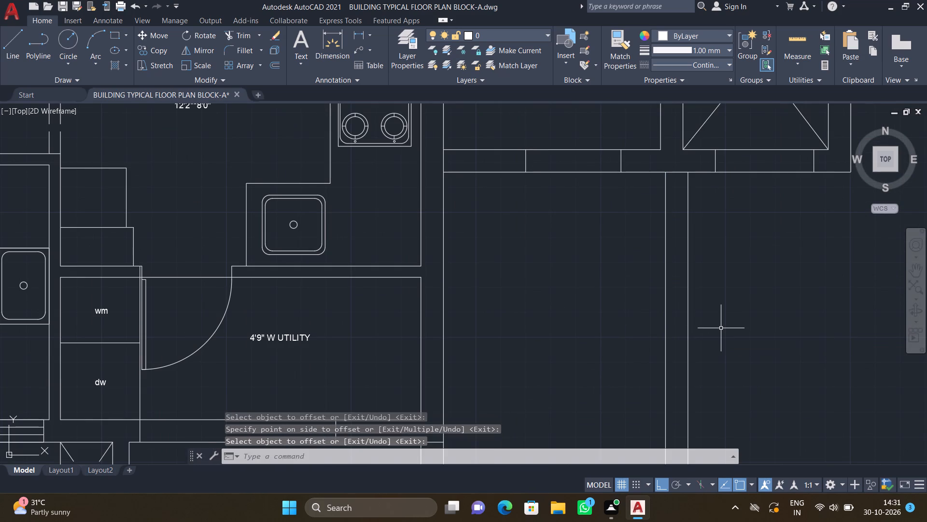
Draw a vertical line about 12'-2" long from the lift block's southeast corner south to the end of the double wall's outer line.
scroll(733, 318, "down", 5)
middle_click_drag(719, 373, 579, 289)
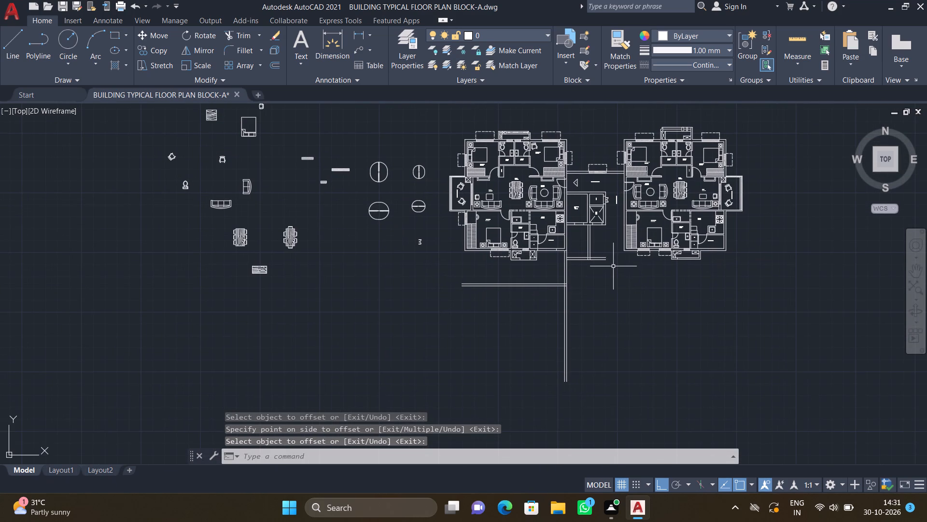
scroll(601, 233, "up", 3)
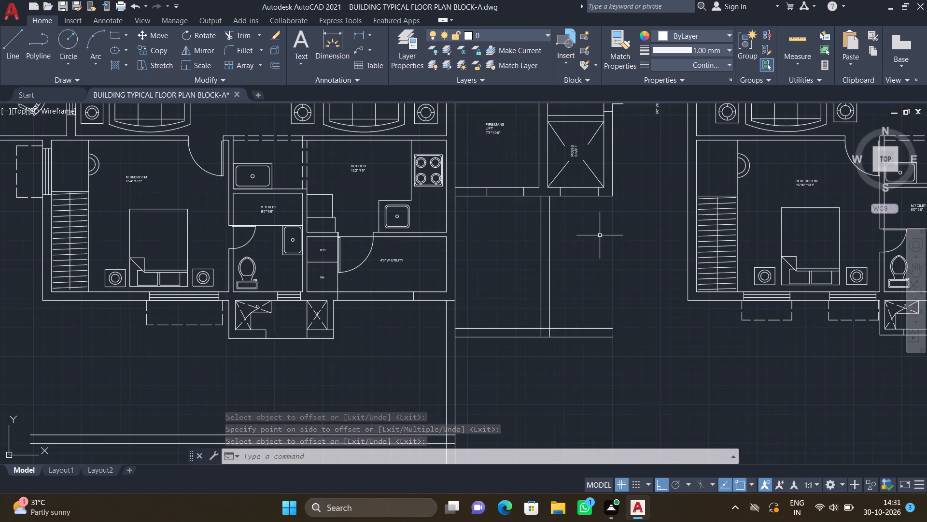
key("l")
key("Return")
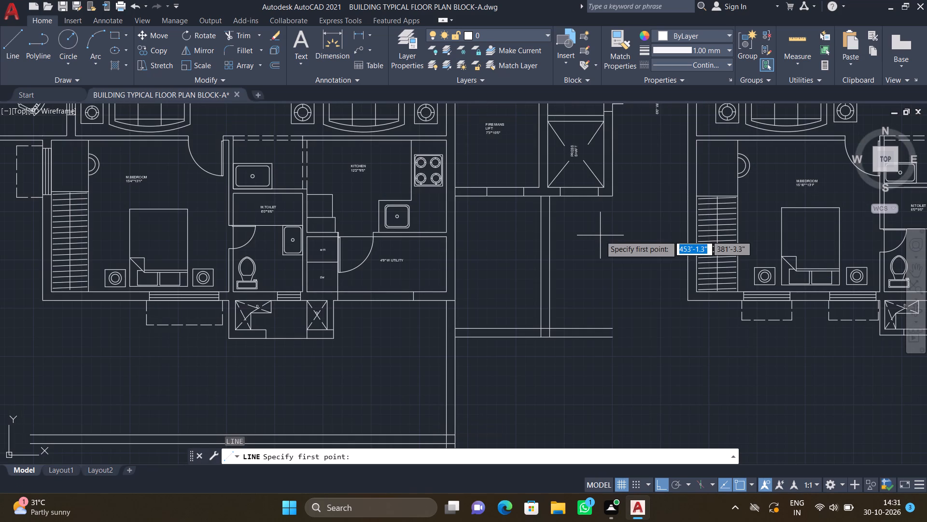
scroll(627, 201, "up", 1)
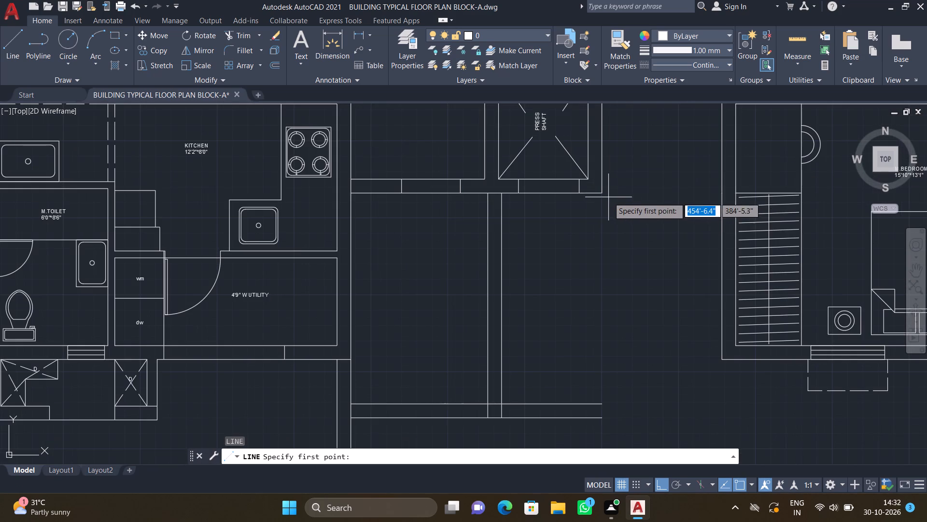
left_click_drag(599, 191, 610, 212)
middle_click_drag(634, 337, 616, 280)
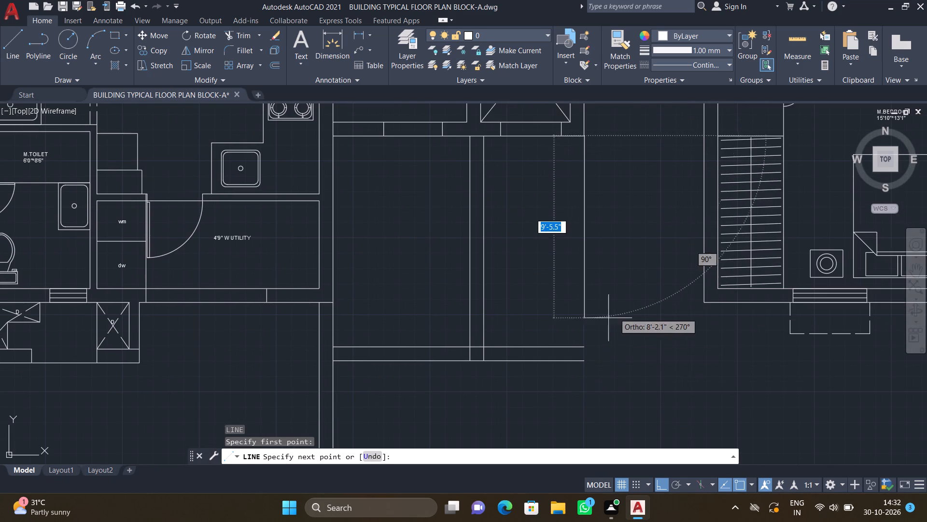
scroll(585, 345, "up", 2)
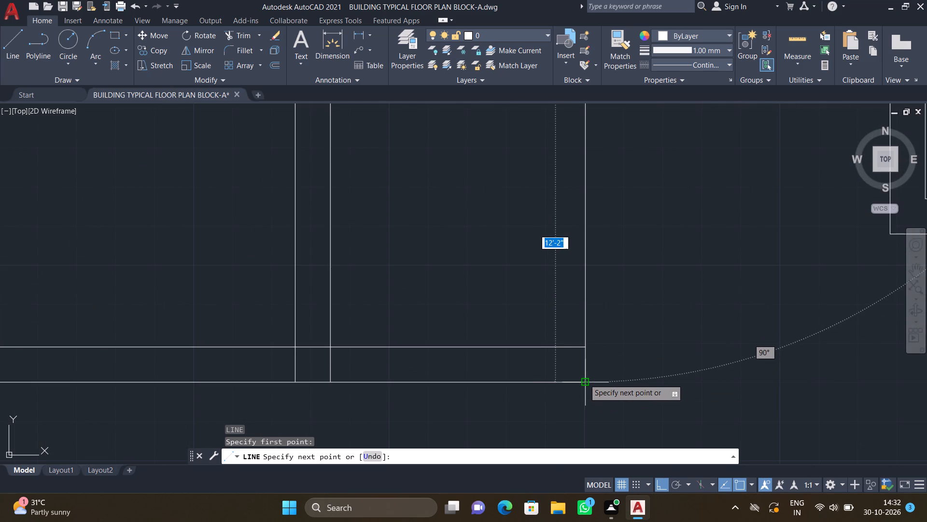
left_click(586, 378)
key("Return")
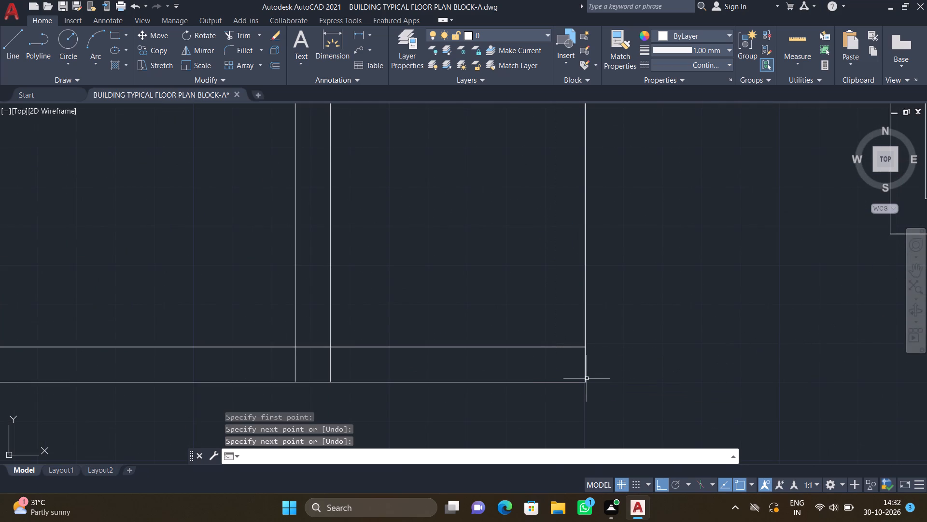
Offset the new vertical line below the lift block's southeast corner 9" to the west to form a double wall.
key("o")
key("Return")
key("9")
key("shift+quotedbl")
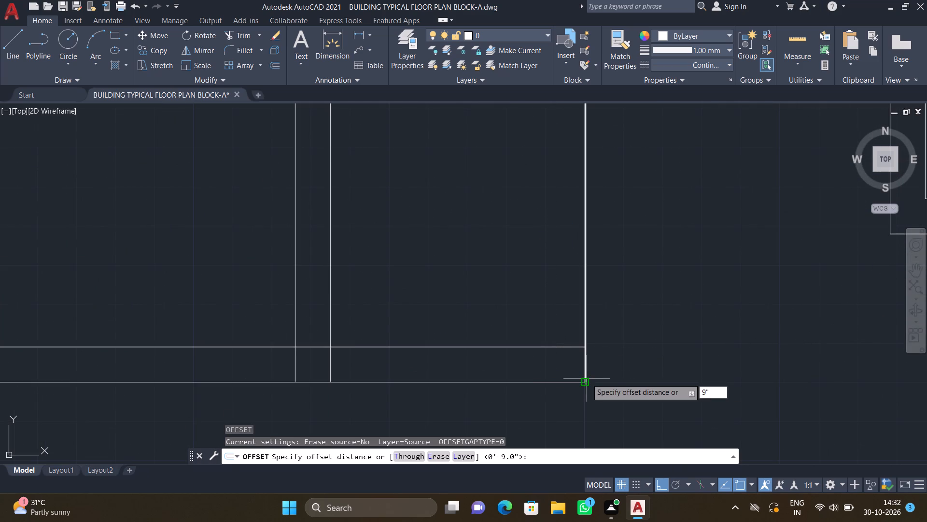
key("Return")
scroll(578, 315, "down", 2)
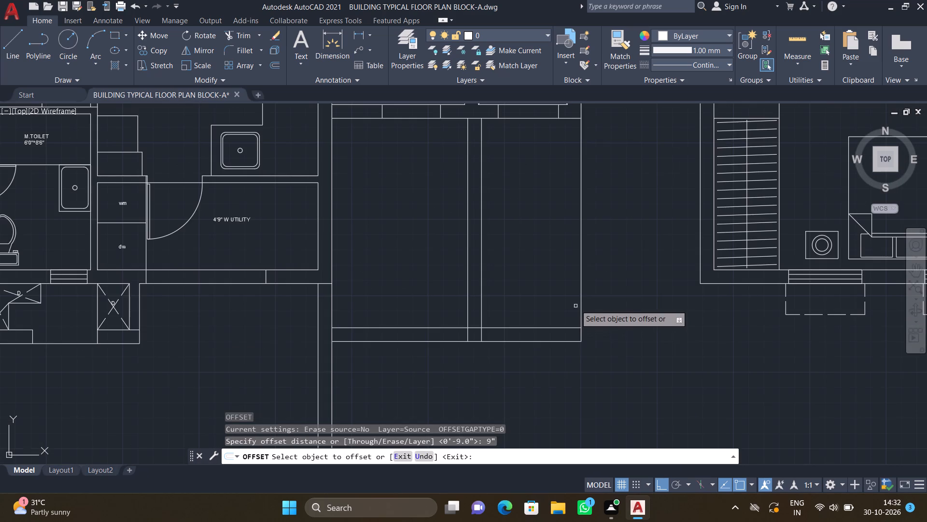
left_click(581, 290)
left_click(548, 296)
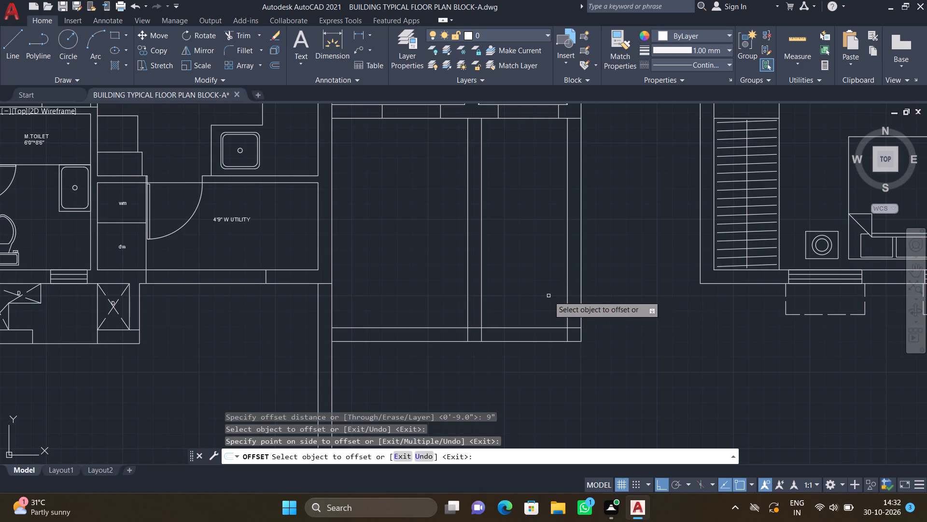
key("Return")
Draw a horizontal line below the press shaft, from the middle double wall's west line to the east double wall's outer line.
scroll(599, 276, "down", 3)
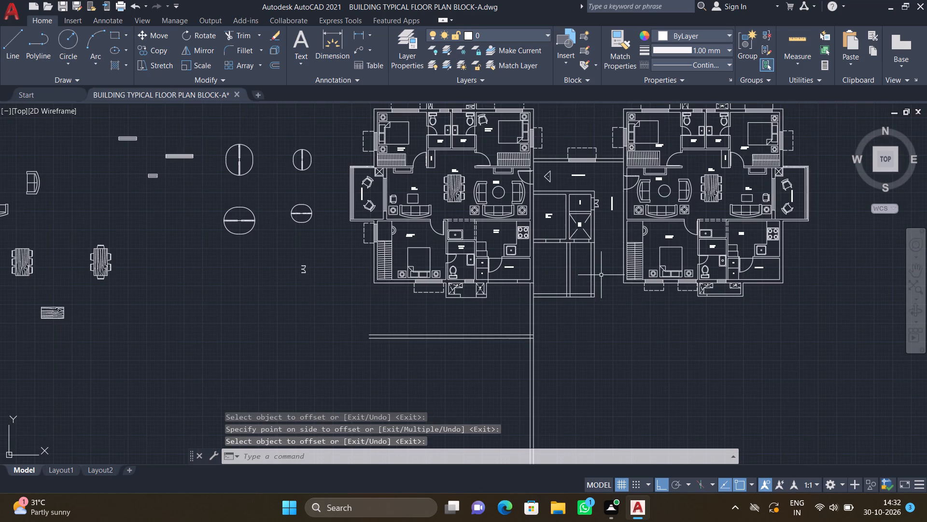
scroll(589, 246, "up", 3)
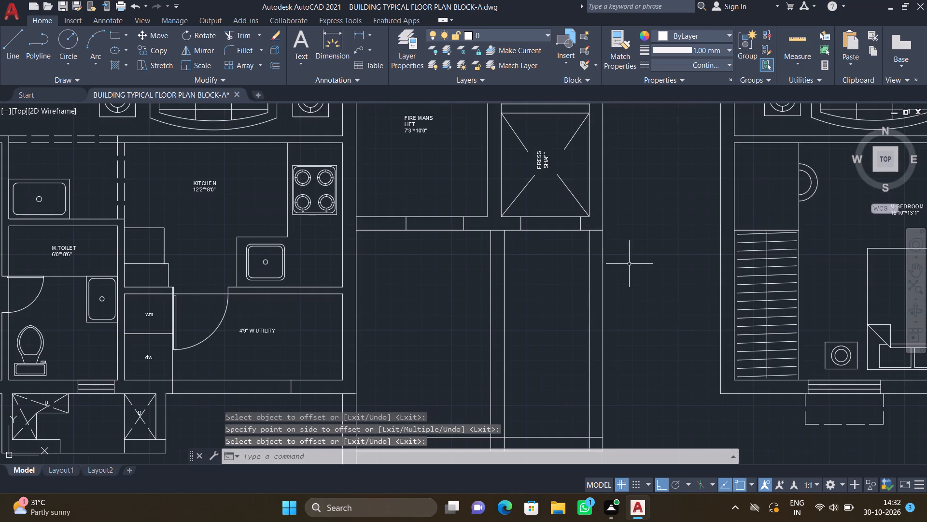
scroll(507, 351, "down", 2)
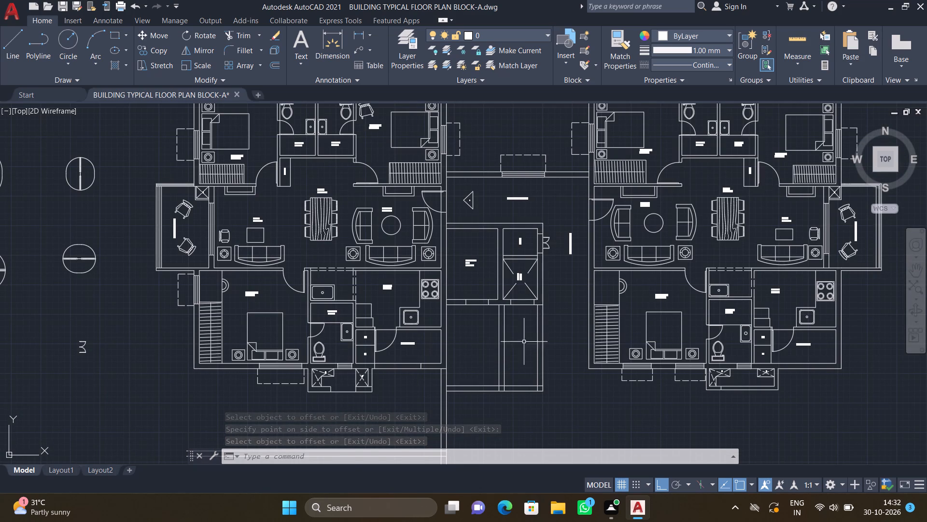
scroll(525, 325, "up", 2)
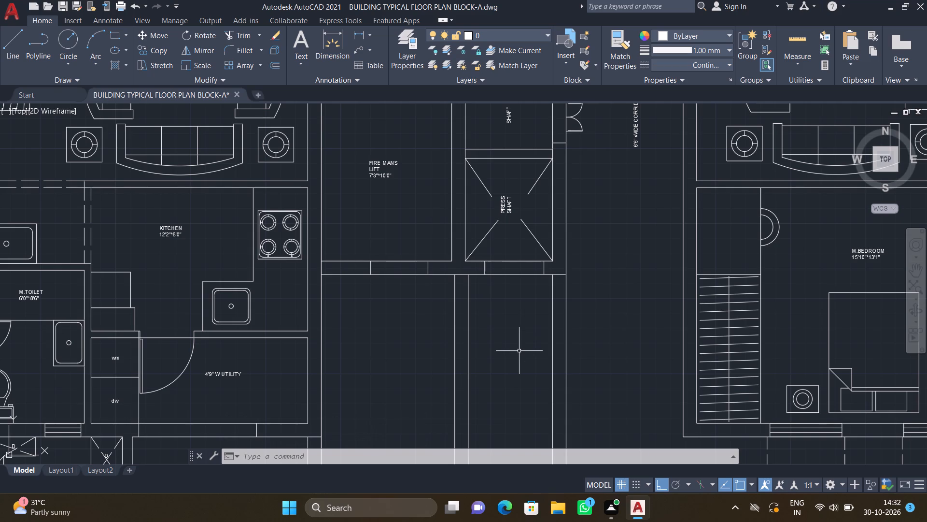
middle_click_drag(510, 348, 508, 277)
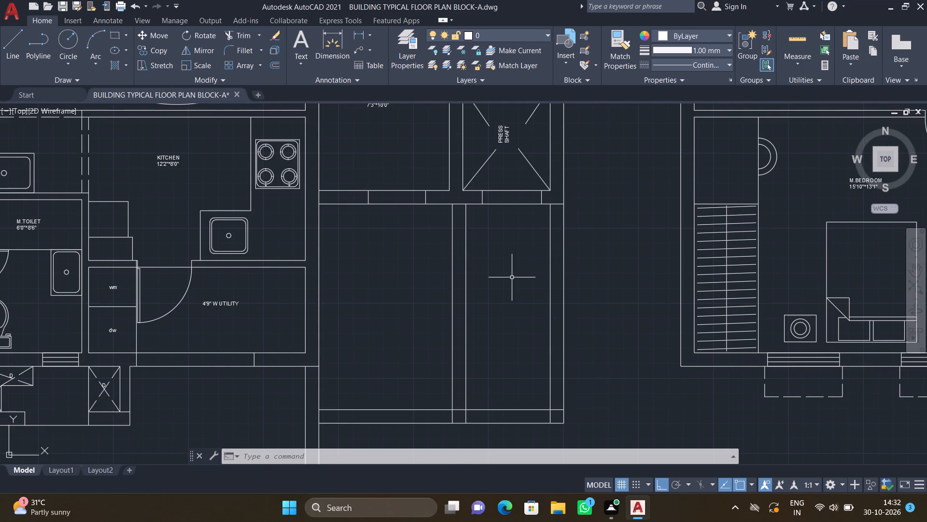
key("l")
key("Return")
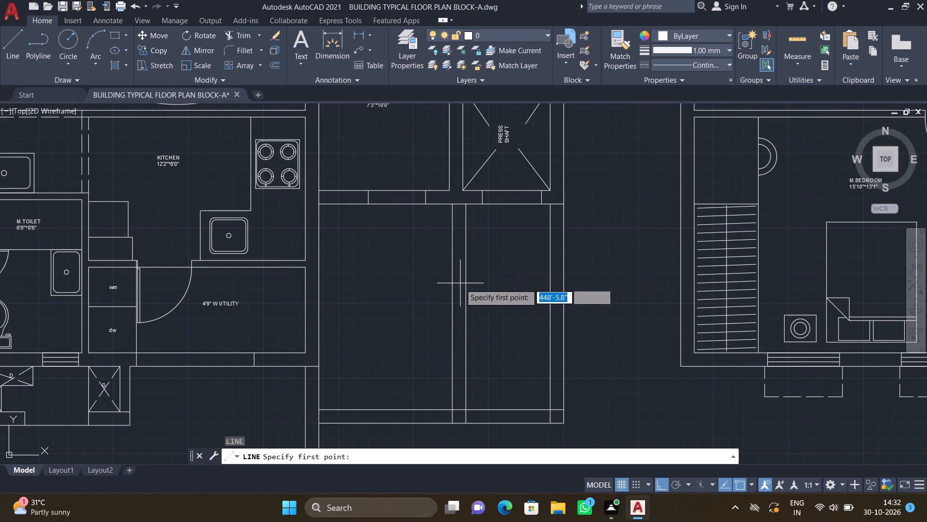
scroll(460, 284, "up", 1)
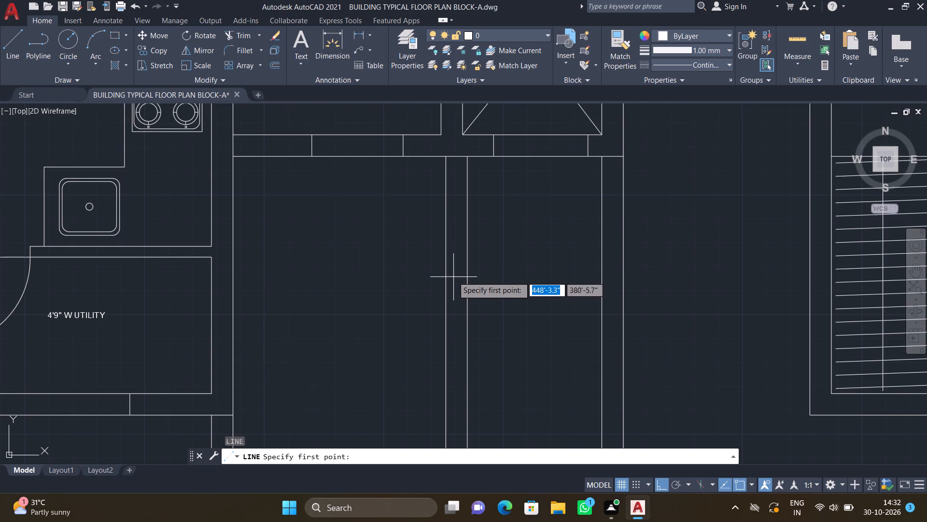
left_click(447, 264)
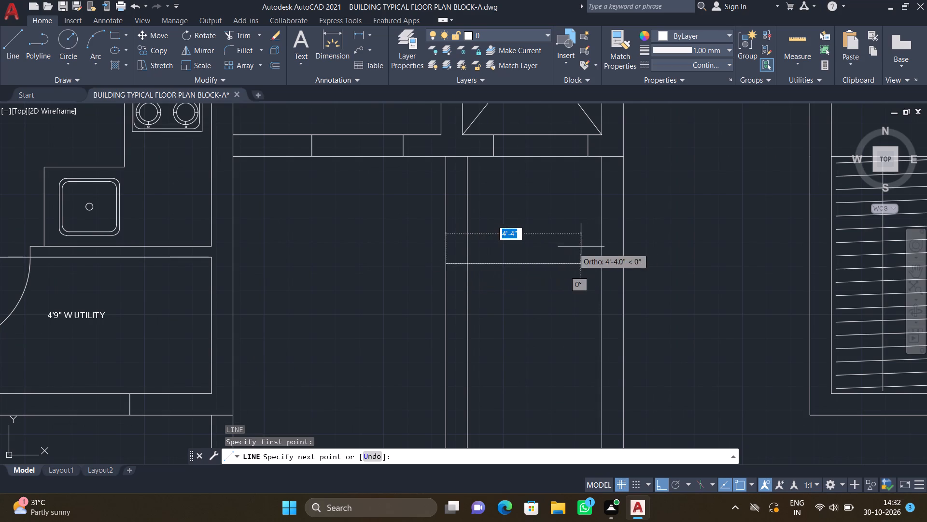
scroll(618, 257, "up", 1)
left_click(624, 264)
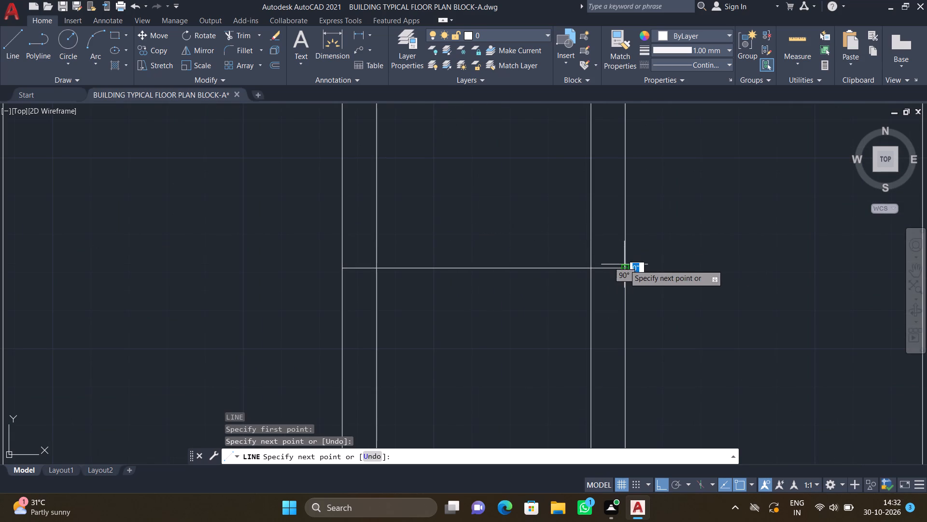
key("Return")
Offset the new horizontal line below the press shaft 4.5" to the south to form a thin wall.
key("o")
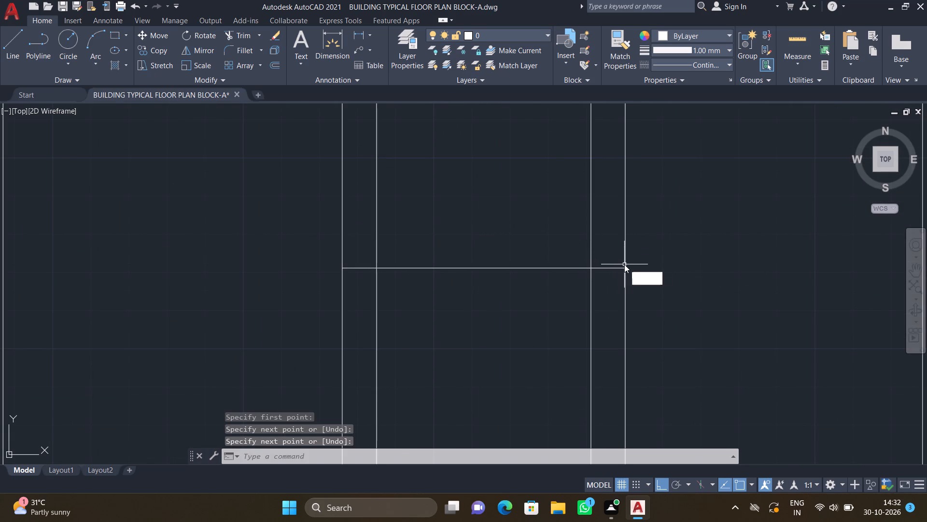
key("Return")
type("4.5\"")
key("Return")
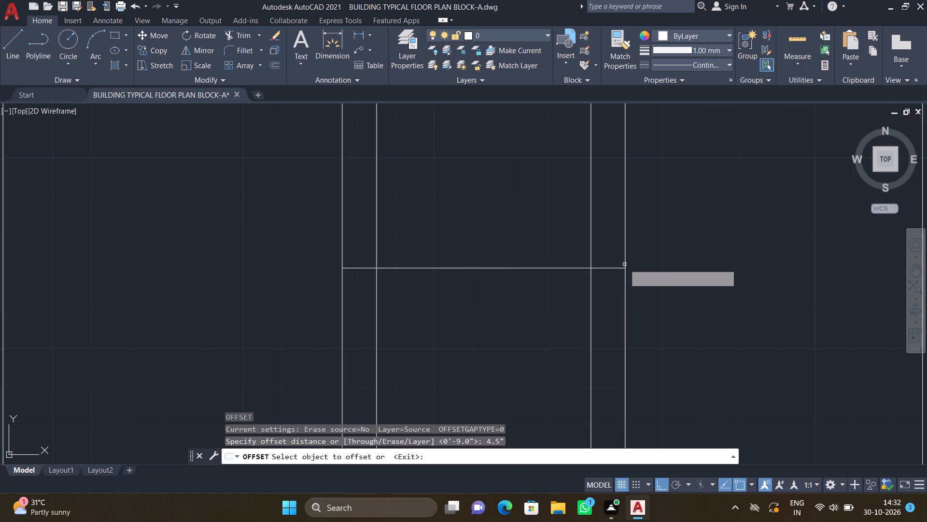
left_click(506, 269)
left_click(515, 298)
key("Return")
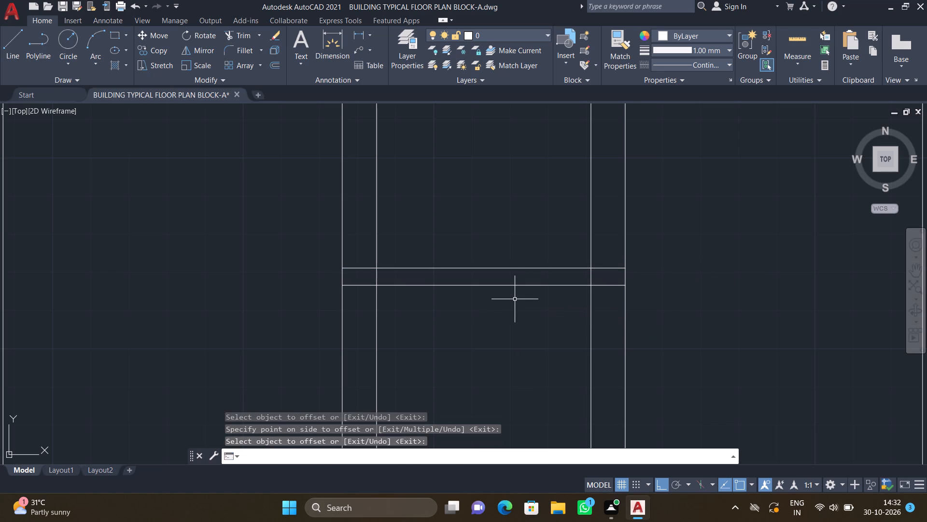
Trim all four vertical wall lines between the lift block's south outer wall and the new 4.5" horizontal wall.
type("TR")
key("Return")
scroll(460, 285, "down", 2)
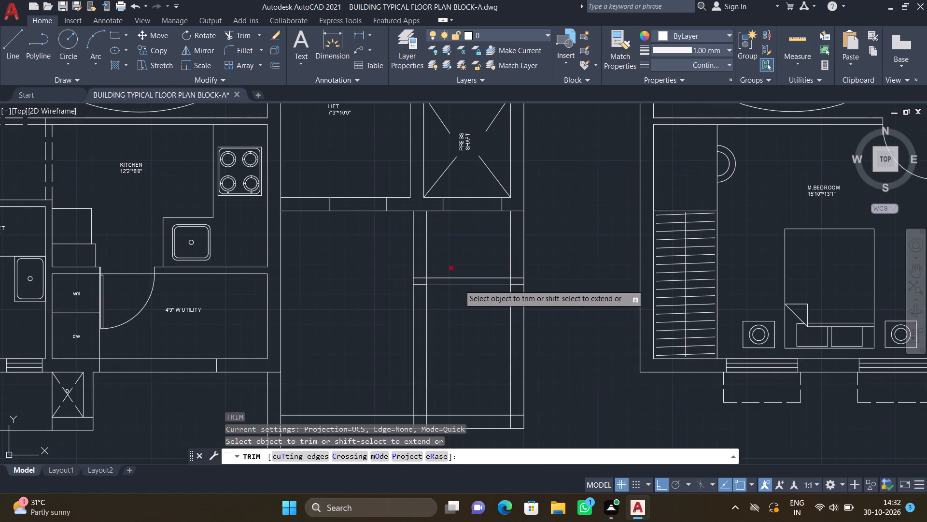
scroll(415, 246, "up", 2)
left_click_drag(396, 251, 399, 253)
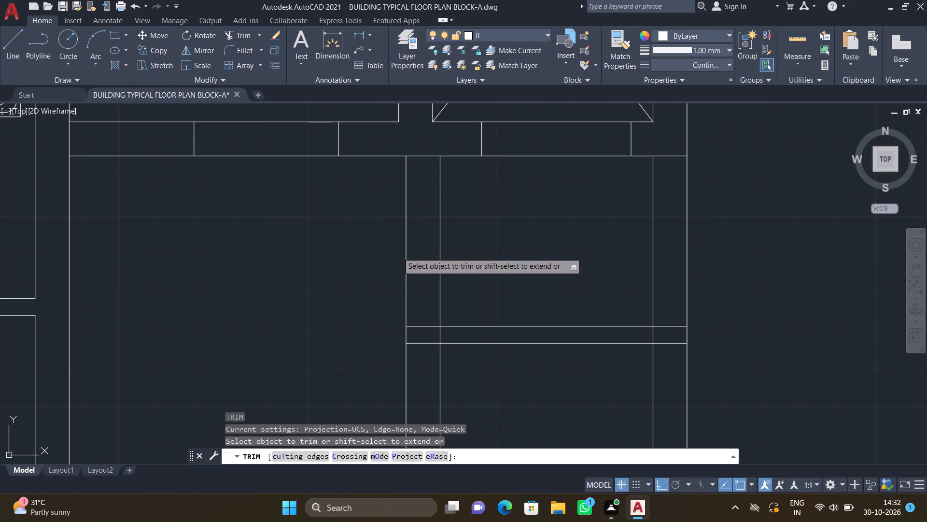
left_click_drag(399, 253, 491, 260)
scroll(526, 267, "down", 1)
middle_click_drag(538, 265, 448, 261)
scroll(454, 259, "down", 1)
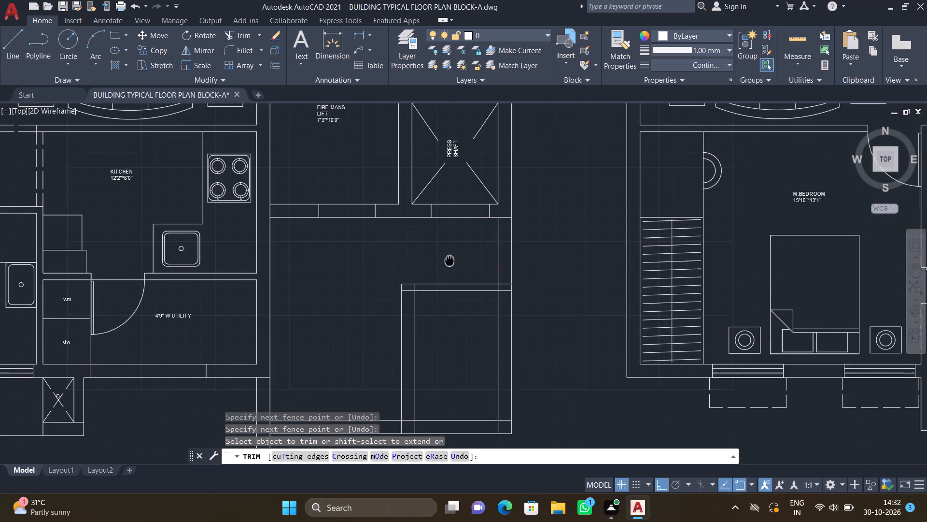
middle_click_drag(448, 261, 450, 263)
scroll(487, 258, "up", 2)
left_click_drag(485, 256, 575, 258)
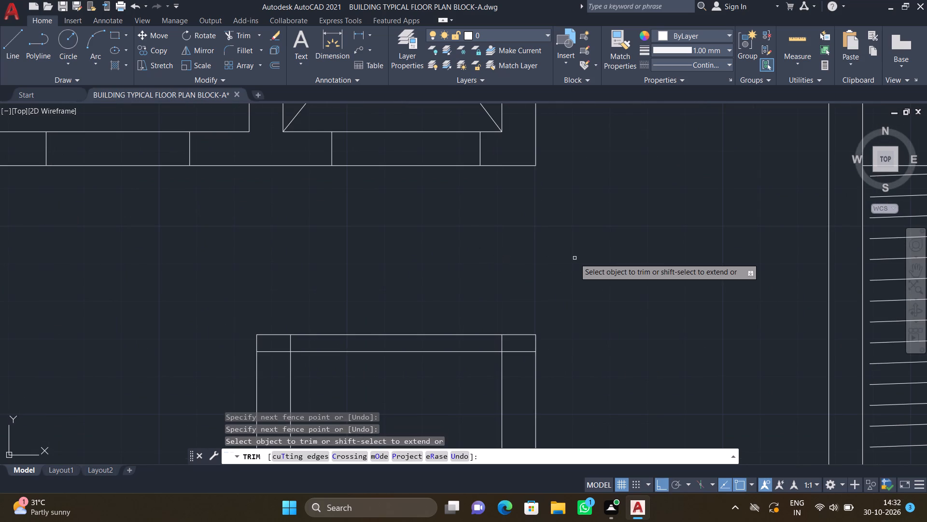
key("Return")
Draw a second horizontal line across the lower part of the small enclosure, between its west and east outer wall lines.
scroll(575, 258, "down", 3)
middle_click_drag(493, 328, 493, 307)
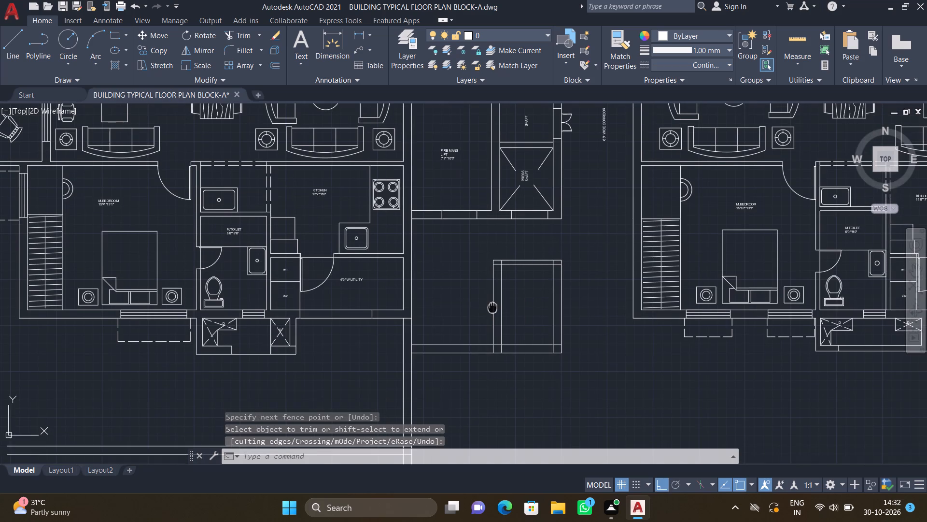
scroll(532, 308, "up", 2)
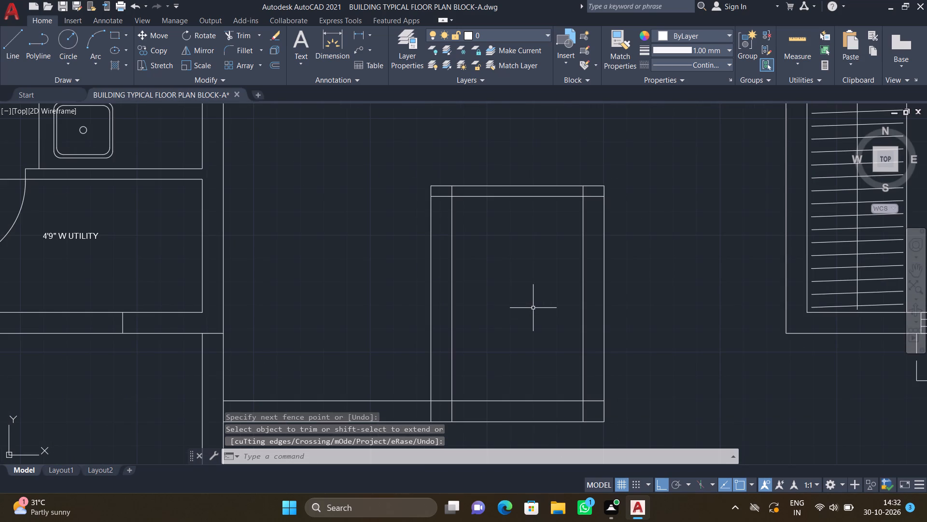
key("l")
key("Return")
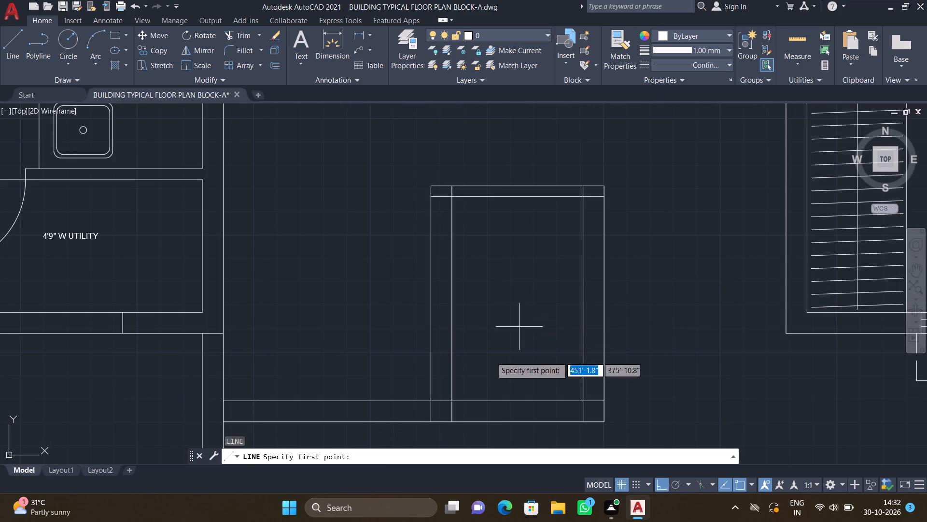
scroll(420, 318, "up", 1)
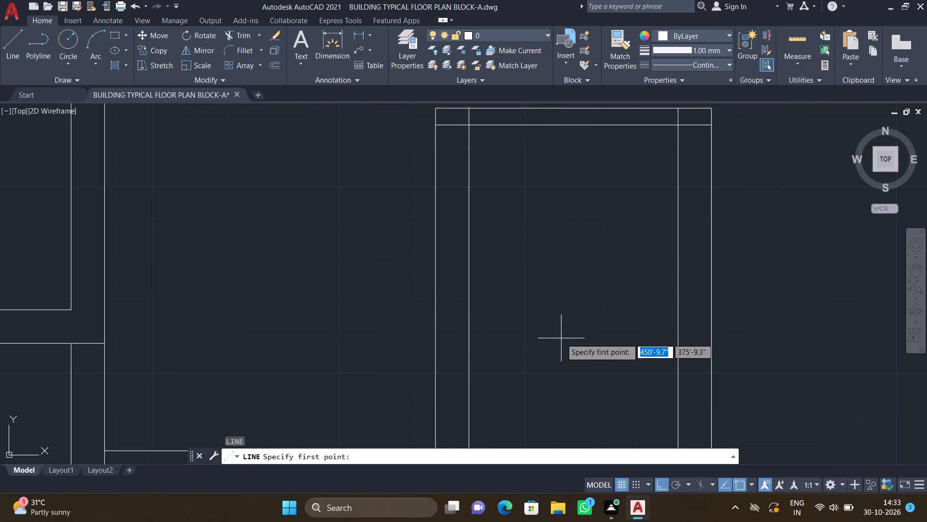
double_click(434, 342)
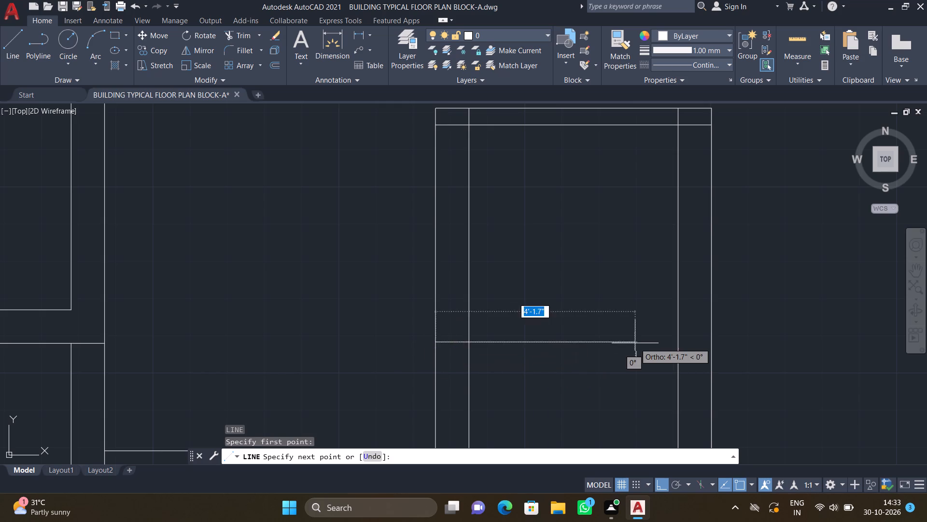
scroll(637, 342, "down", 2)
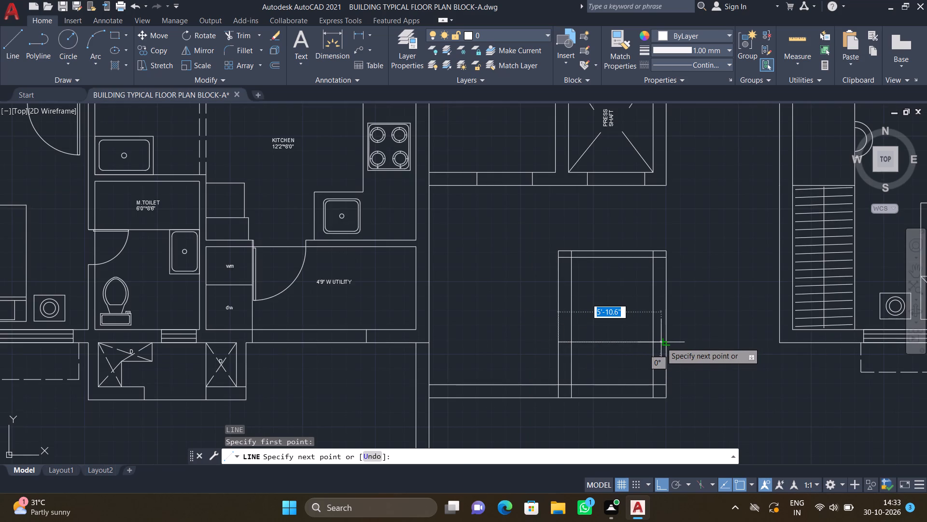
scroll(661, 342, "up", 2)
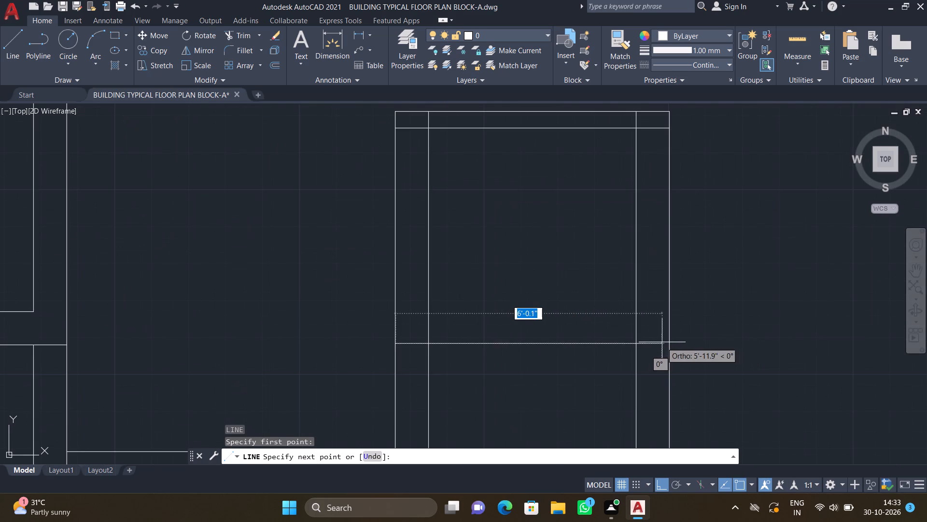
left_click(671, 344)
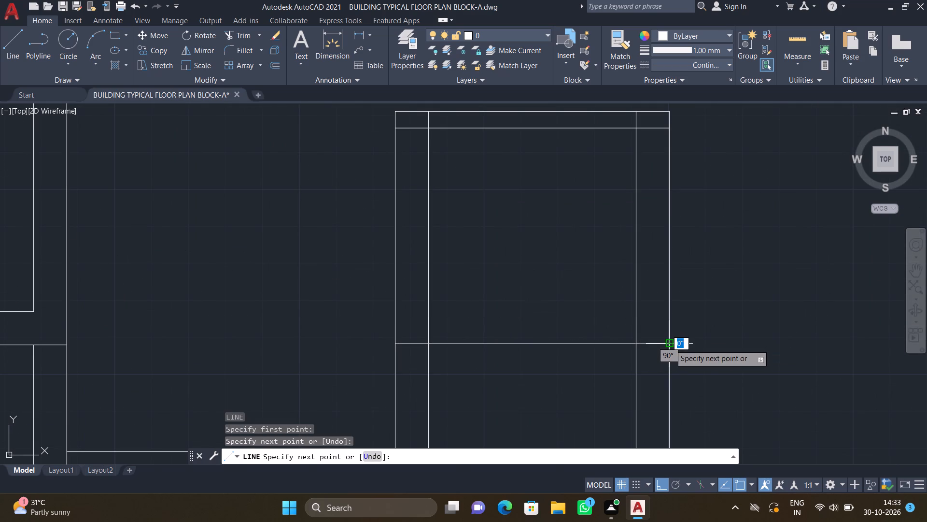
key("Return")
Draw a horizontal line about 6'-2.3" long across the small enclosure, just above its existing lower cross line.
key("l")
key("Return")
scroll(668, 348, "down", 2)
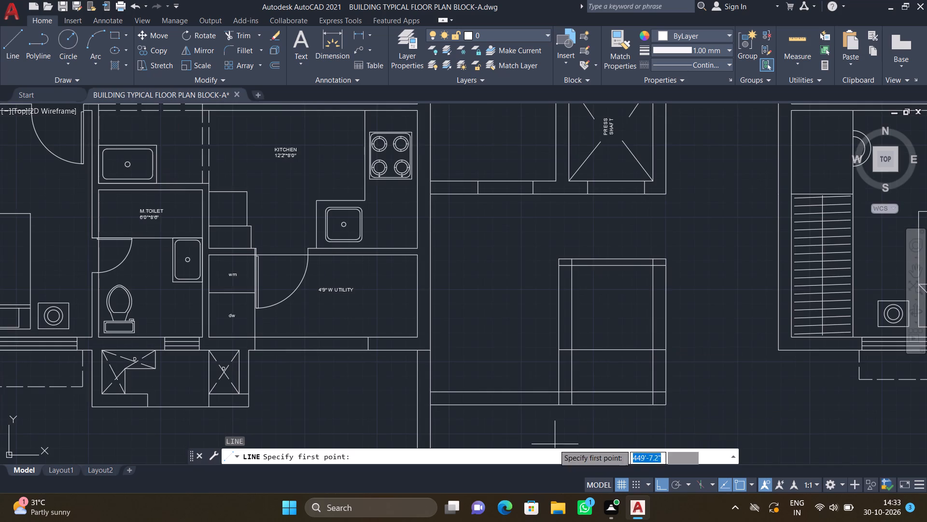
scroll(561, 340, "up", 2)
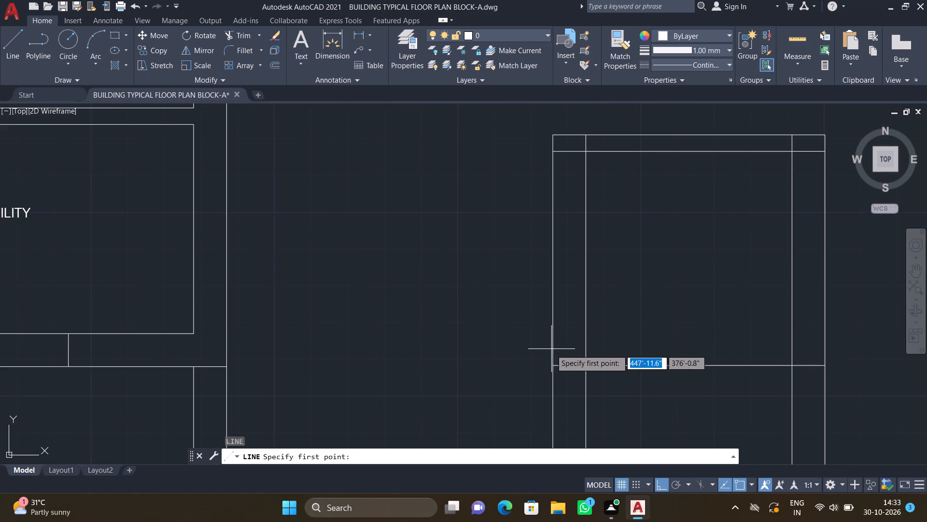
left_click(555, 344)
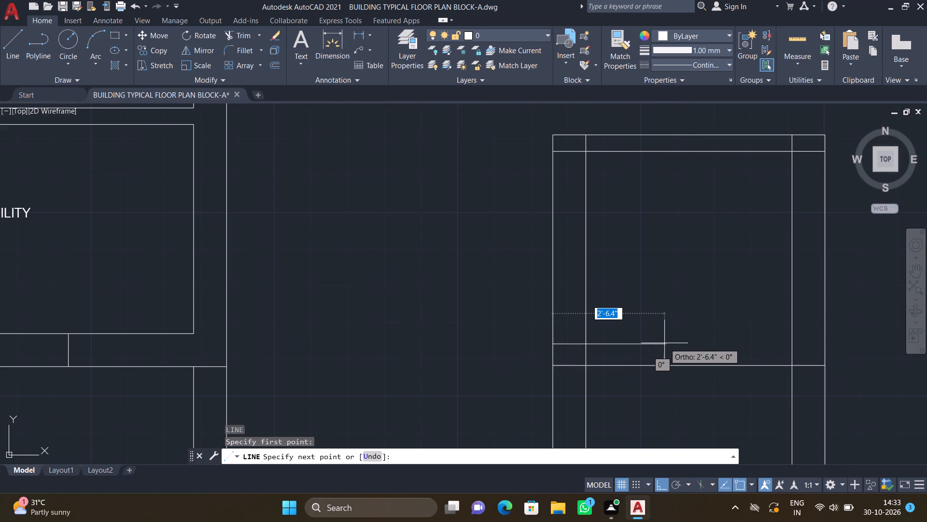
scroll(689, 341, "down", 1)
middle_click_drag(657, 334, 547, 330)
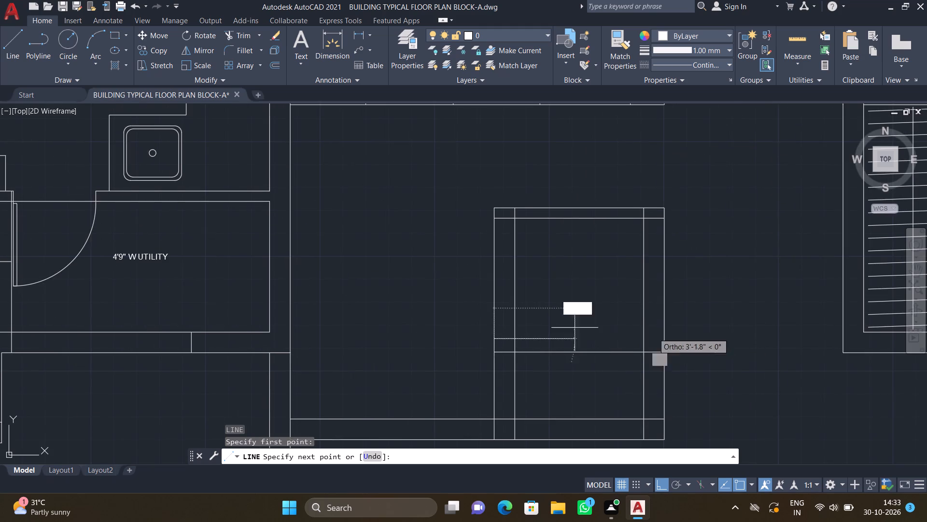
scroll(657, 334, "up", 2)
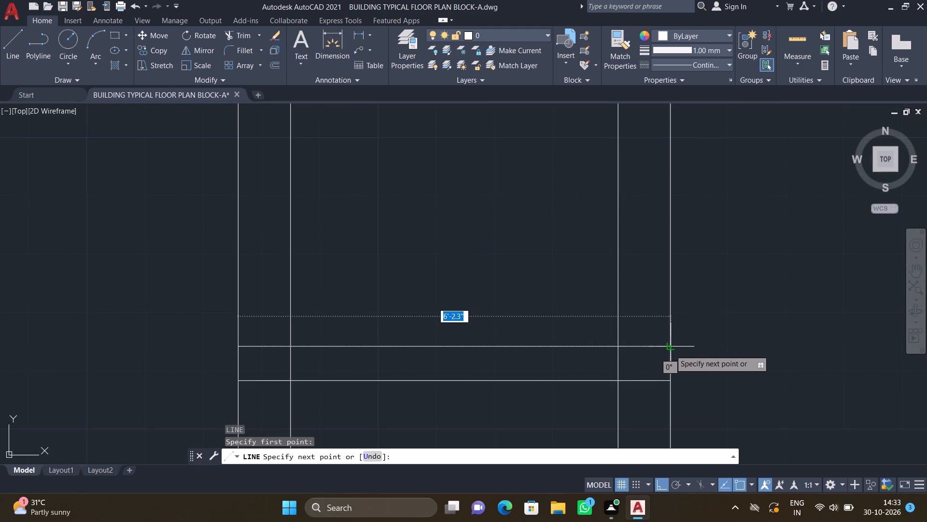
left_click(670, 349)
key("Return")
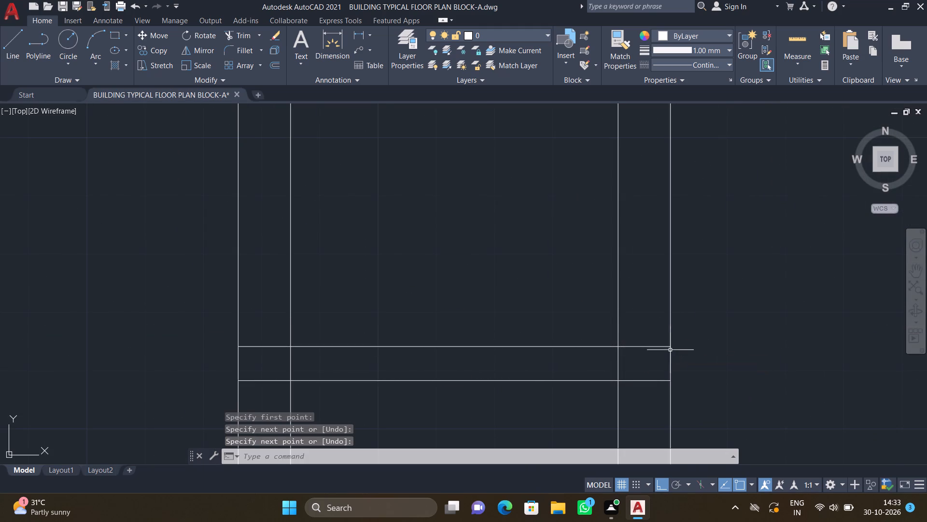
Offset the west line of the long vertical double wall south of the west flat 12' to the west.
scroll(670, 350, "down", 2)
middle_click_drag(592, 378, 596, 334)
scroll(591, 377, "down", 3)
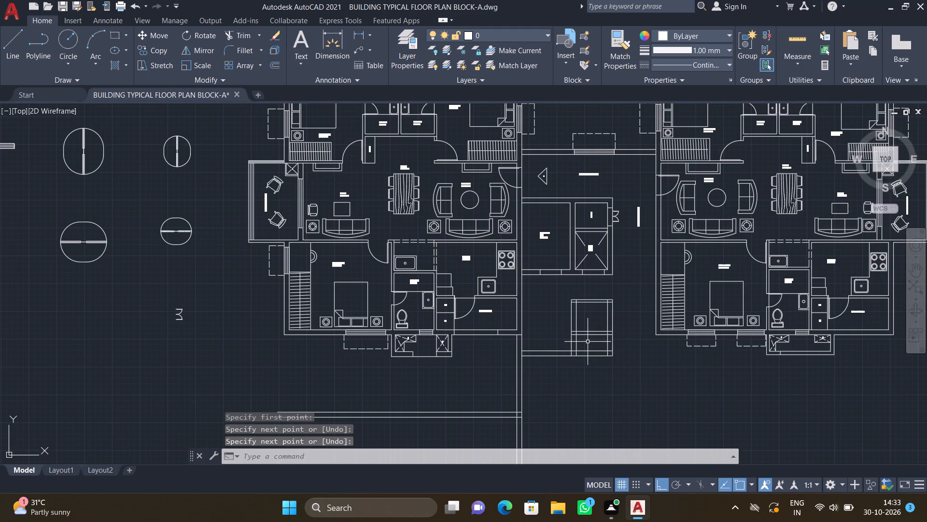
scroll(564, 345, "up", 2)
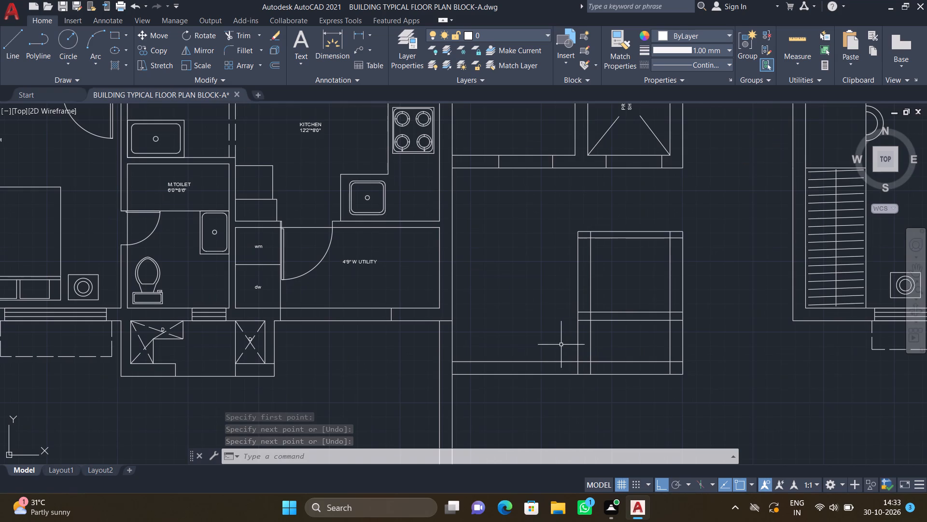
middle_click_drag(559, 402, 558, 373)
scroll(558, 375, "down", 2)
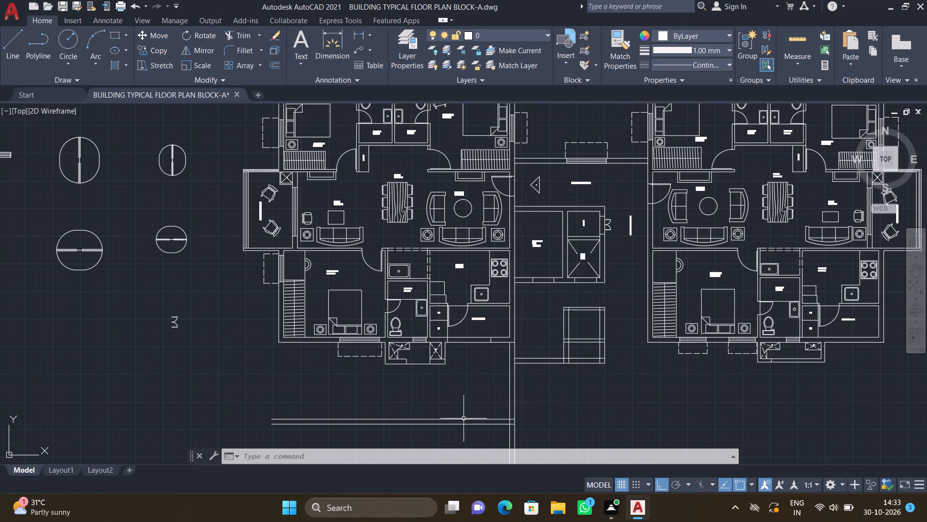
scroll(501, 366, "down", 2)
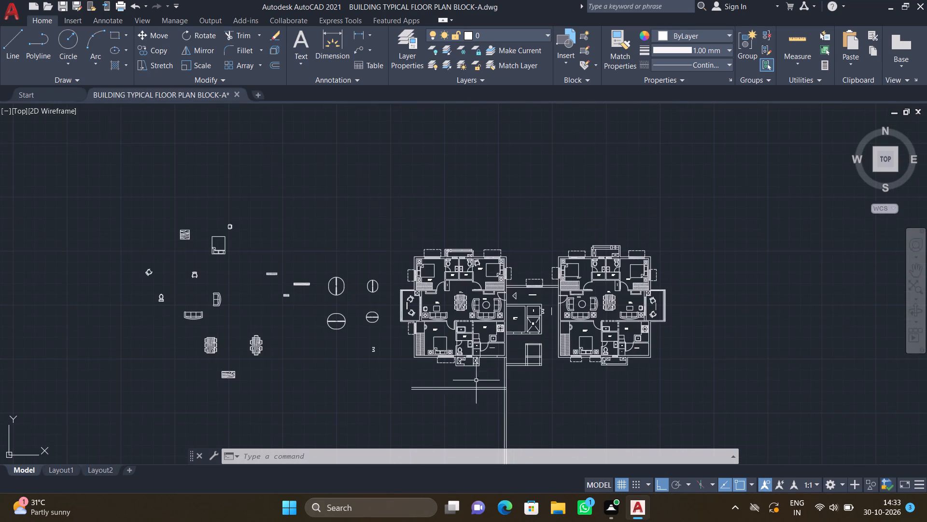
scroll(426, 392, "up", 2)
middle_click(461, 278)
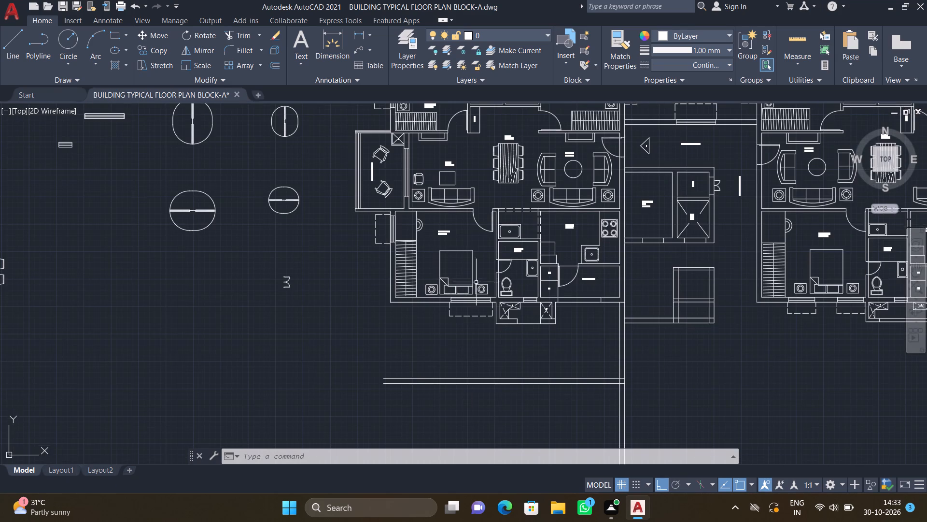
scroll(479, 285, "down", 2)
middle_click_drag(511, 293, 499, 250)
scroll(514, 296, "up", 3)
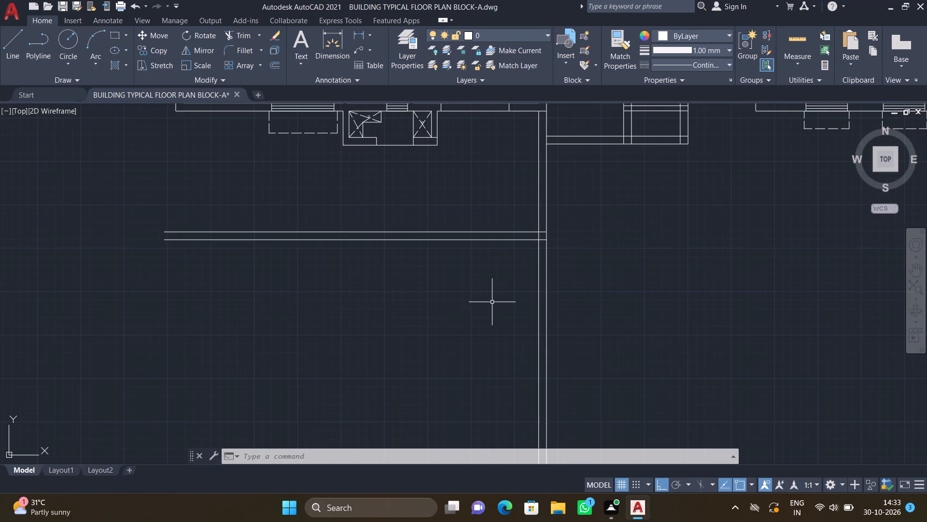
key("o")
key("Return")
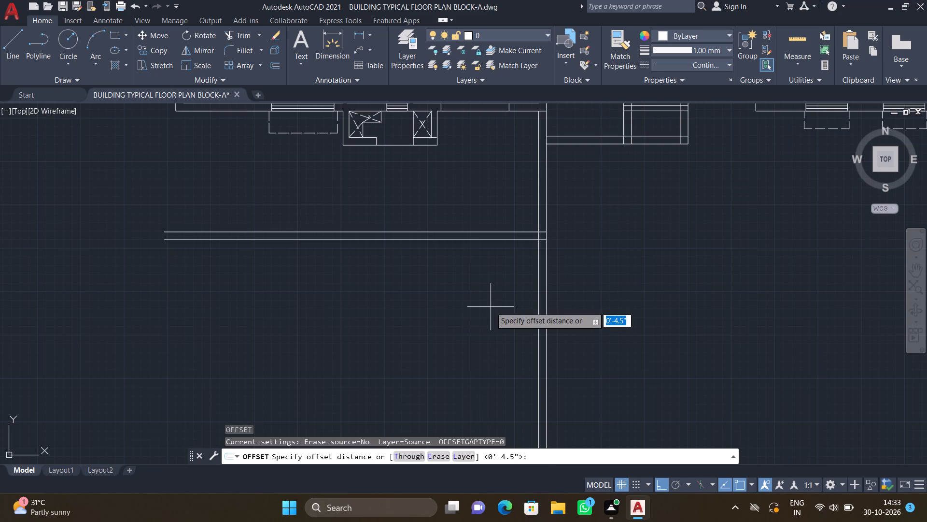
type("12'")
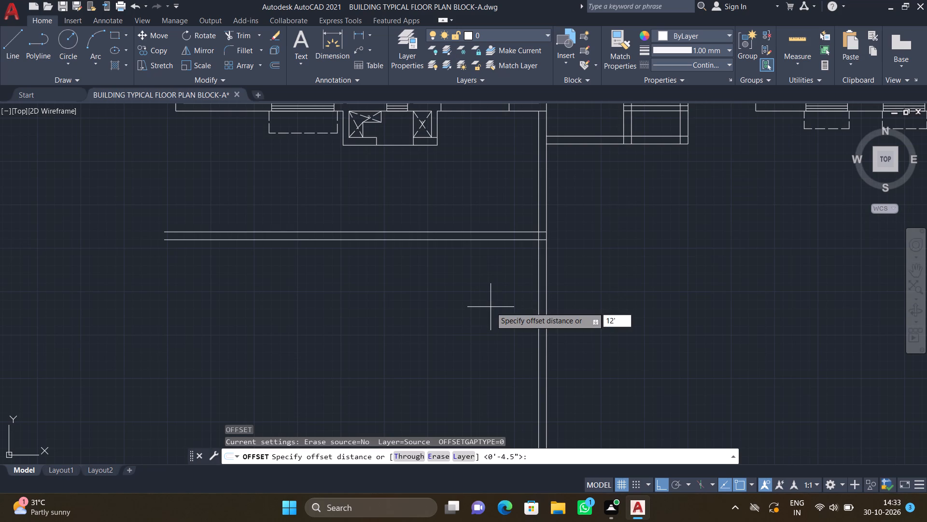
key("Return")
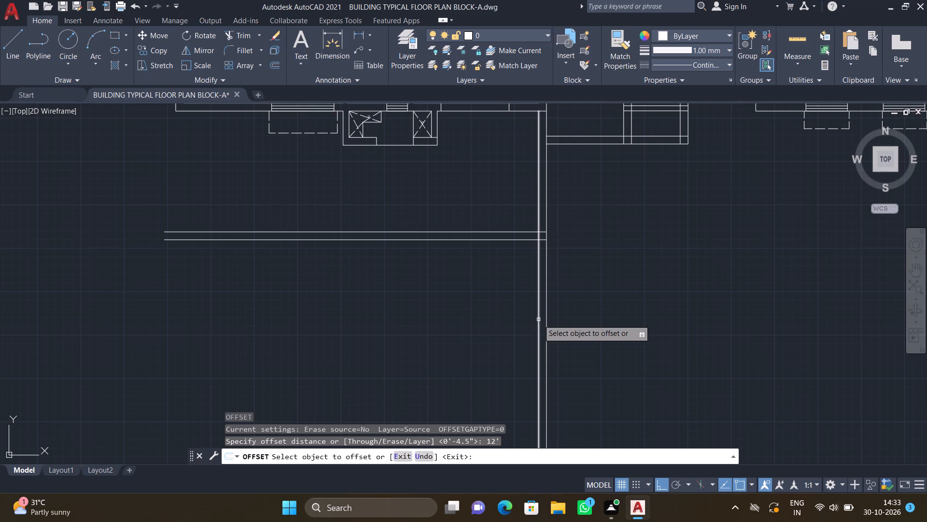
left_click(538, 319)
left_click(443, 346)
key("Return")
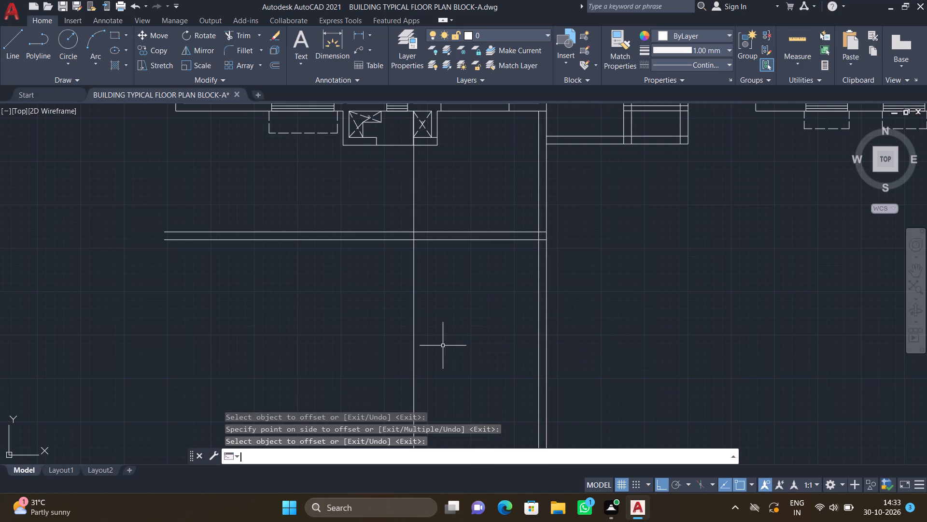
Trim the new vertical line between the duct projection and the lower line of the long horizontal double wall.
type("TR")
key("Return")
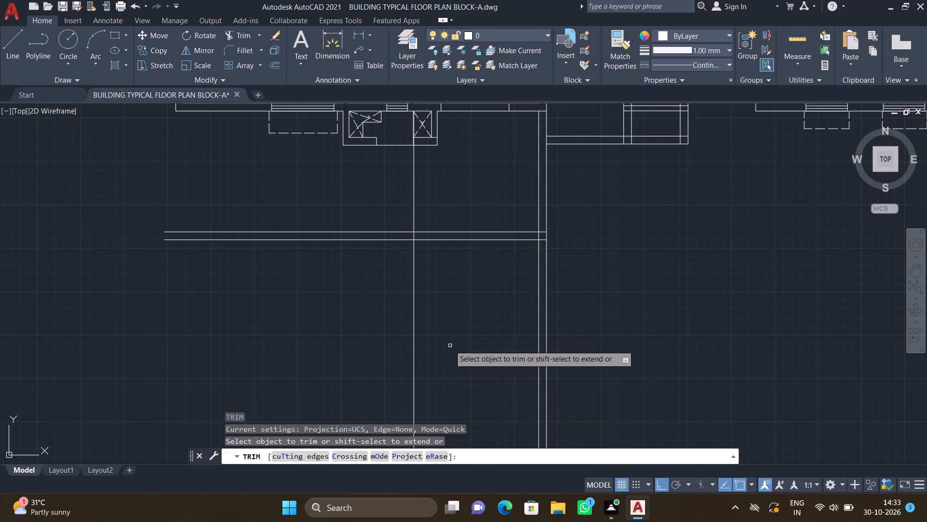
left_click(413, 201)
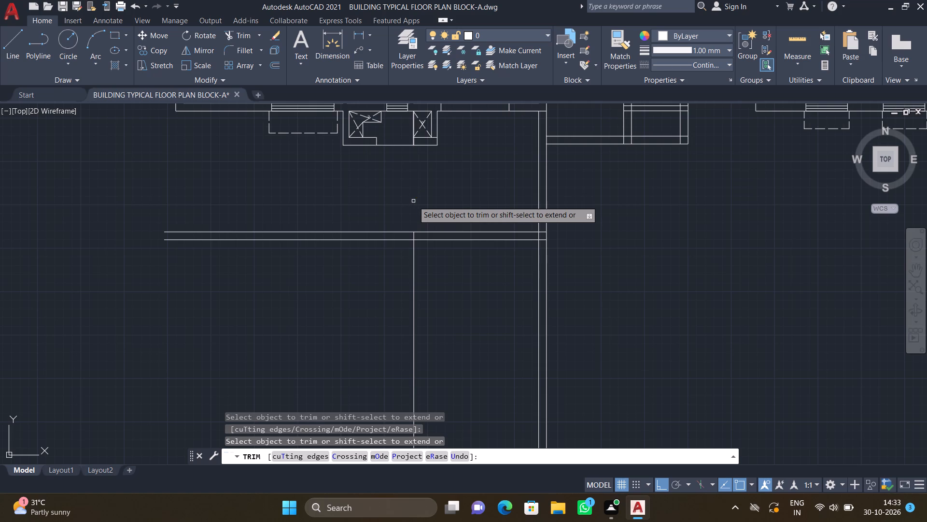
scroll(417, 238, "up", 1)
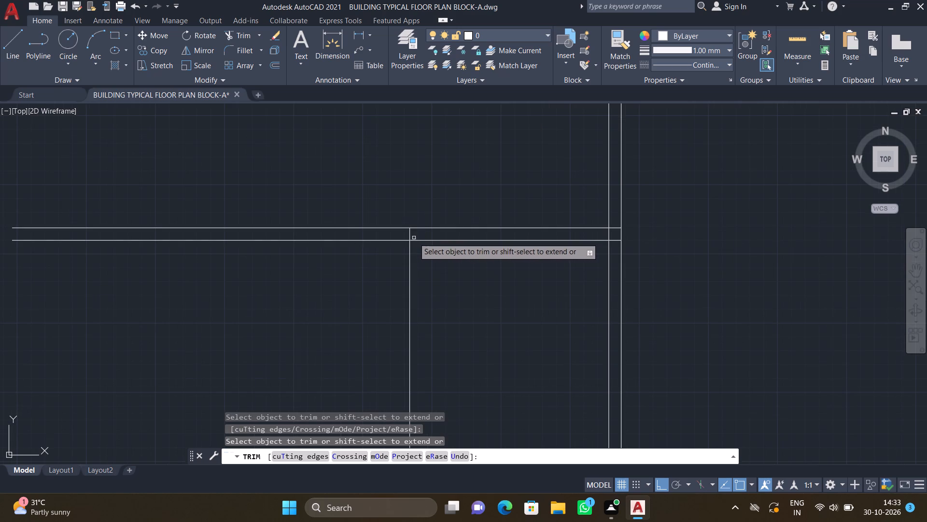
left_click(409, 233)
key("Return")
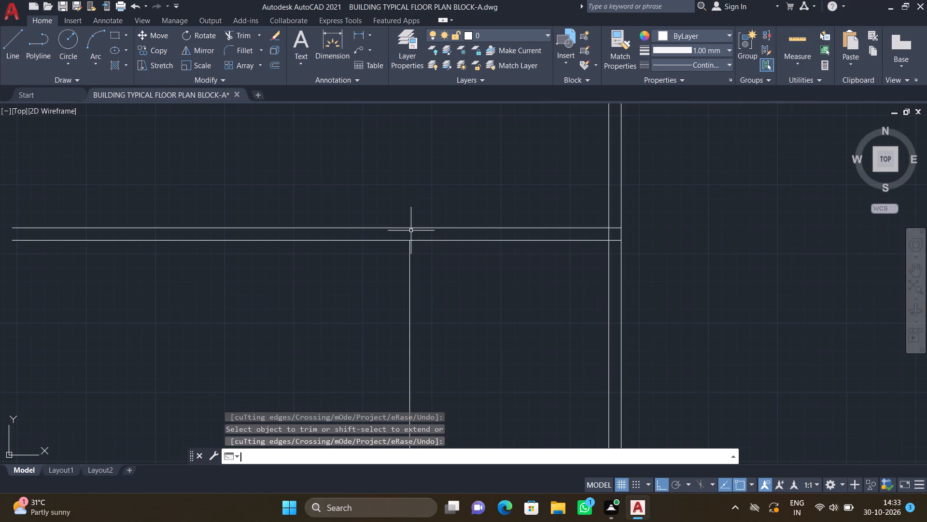
Erase the short vertical line forming the west edge of the eastern D duct below the utility.
scroll(476, 227, "down", 3)
scroll(455, 167, "up", 3)
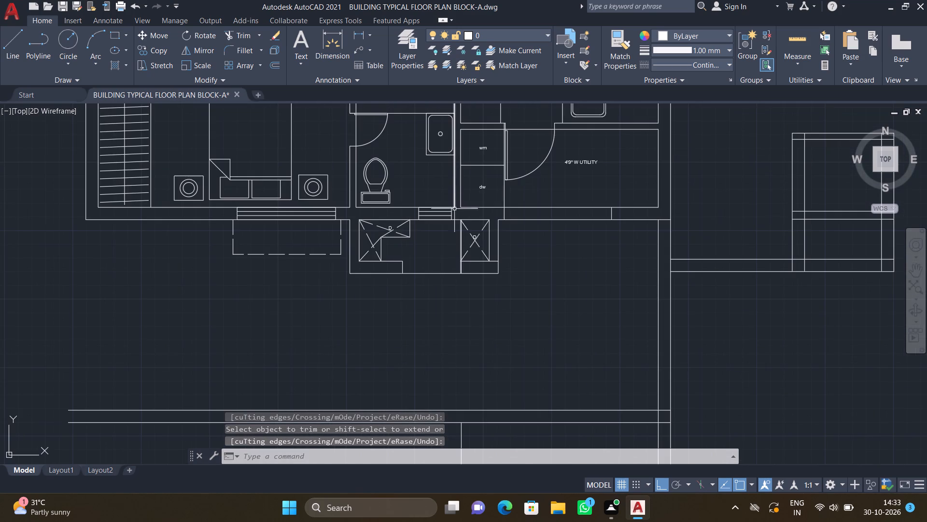
scroll(465, 253, "up", 5)
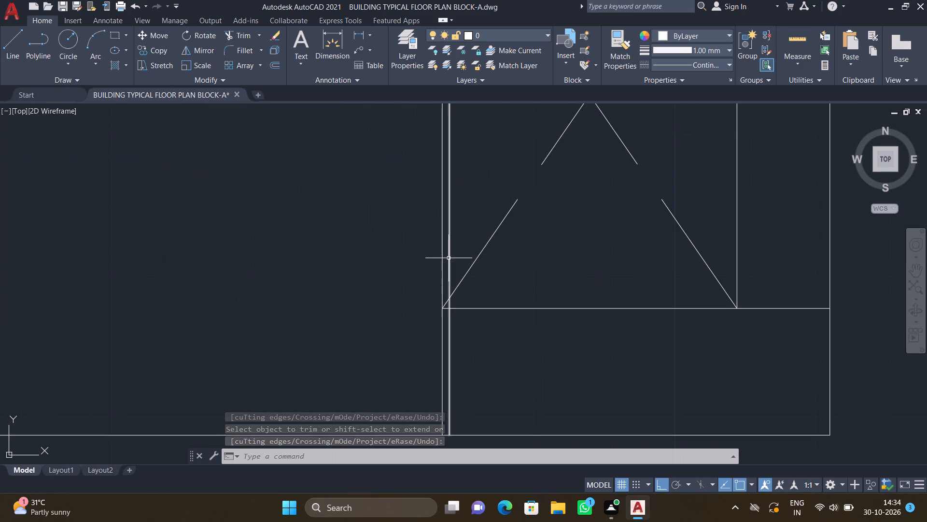
left_click(443, 252)
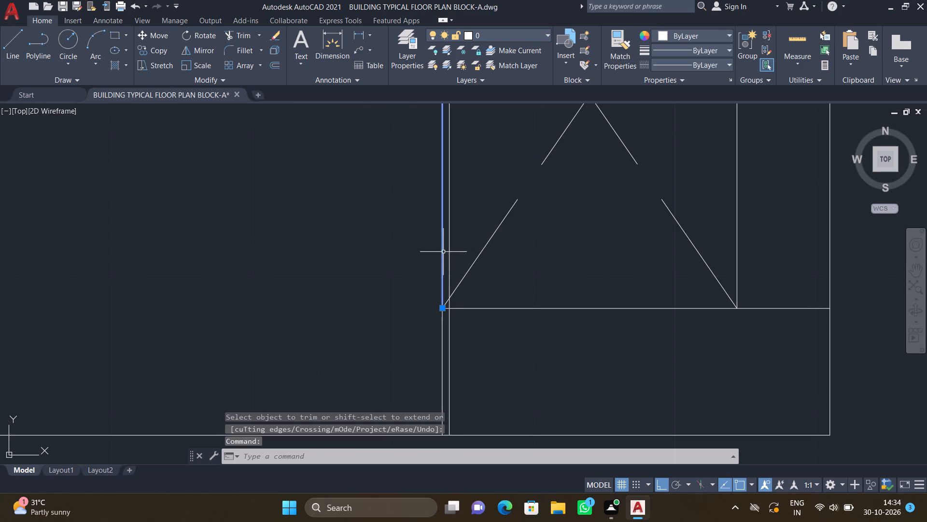
scroll(443, 251, "down", 2)
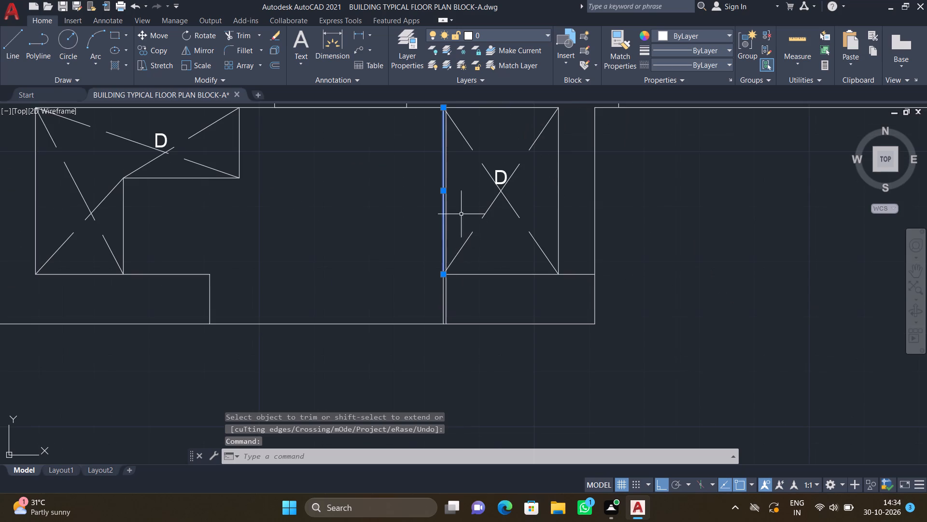
scroll(449, 167, "up", 2)
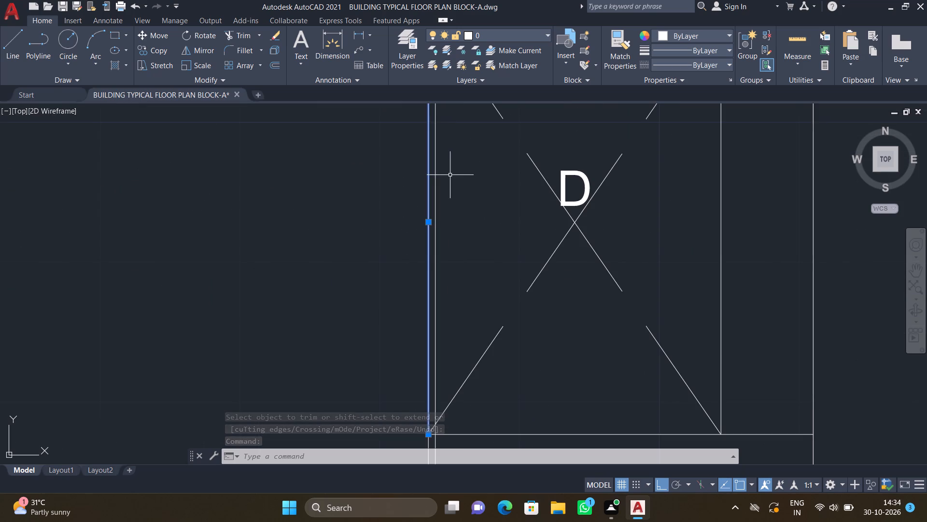
key("Delete")
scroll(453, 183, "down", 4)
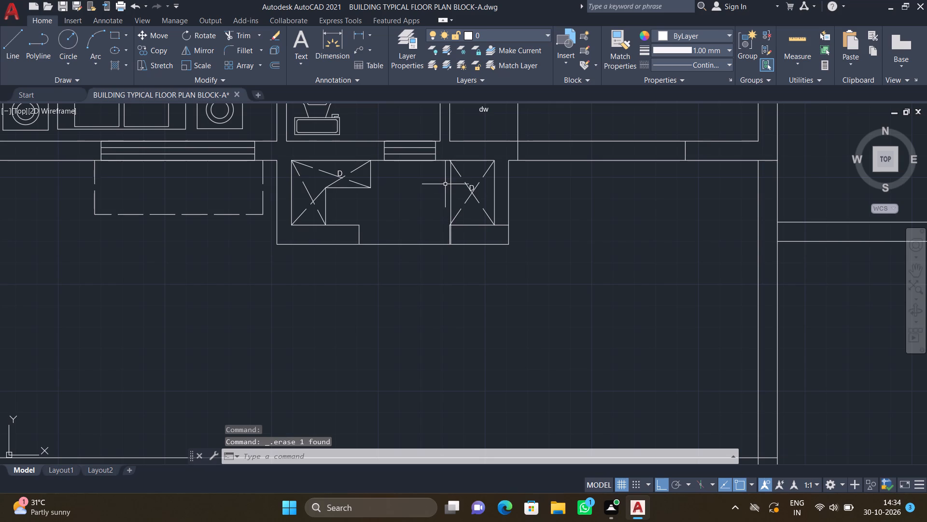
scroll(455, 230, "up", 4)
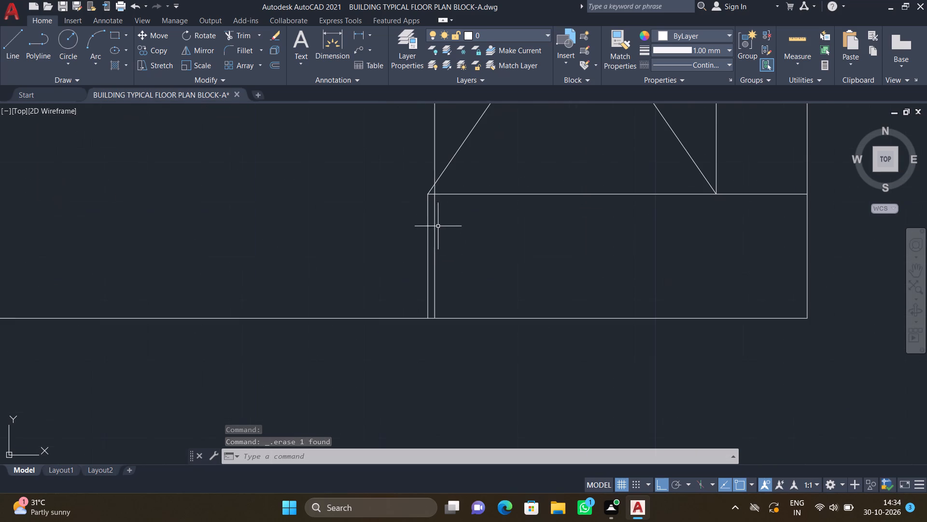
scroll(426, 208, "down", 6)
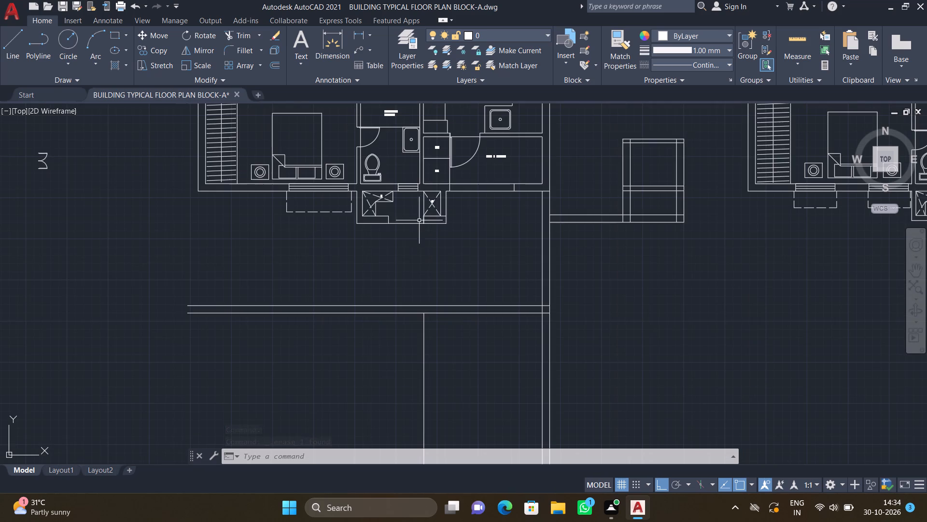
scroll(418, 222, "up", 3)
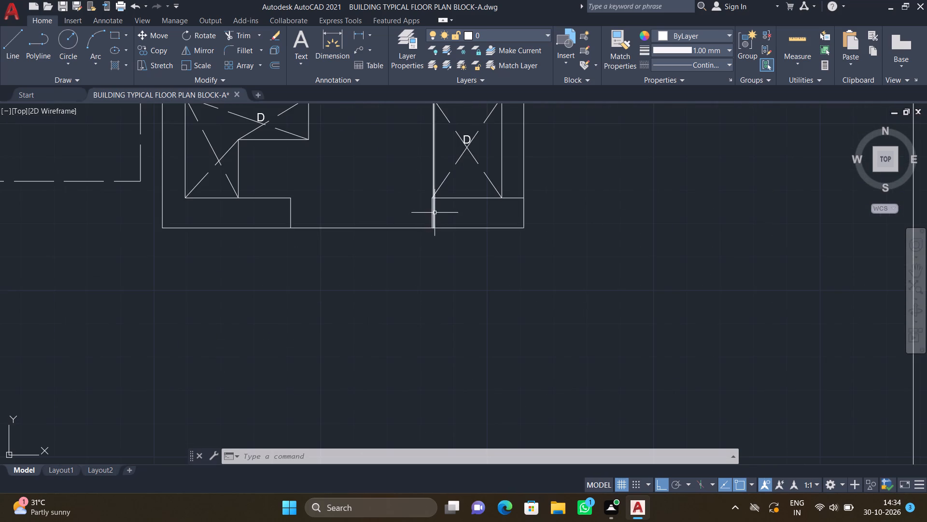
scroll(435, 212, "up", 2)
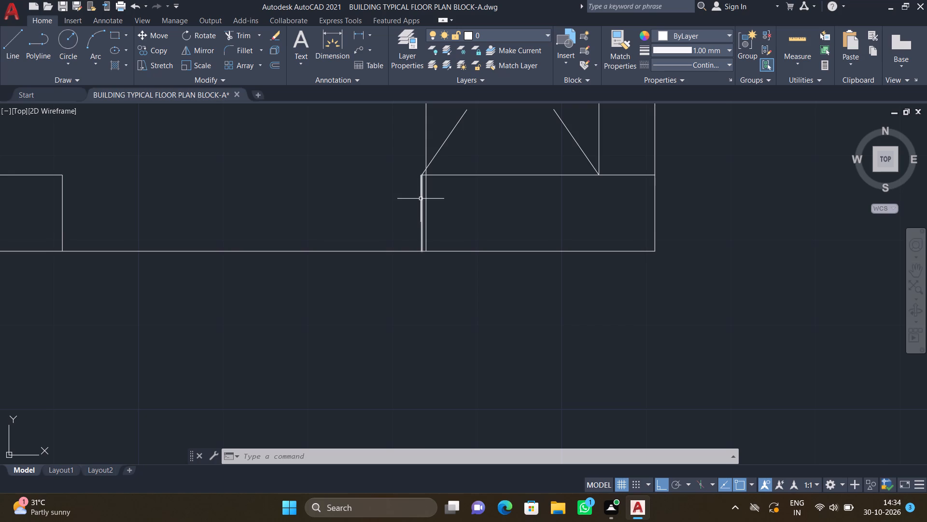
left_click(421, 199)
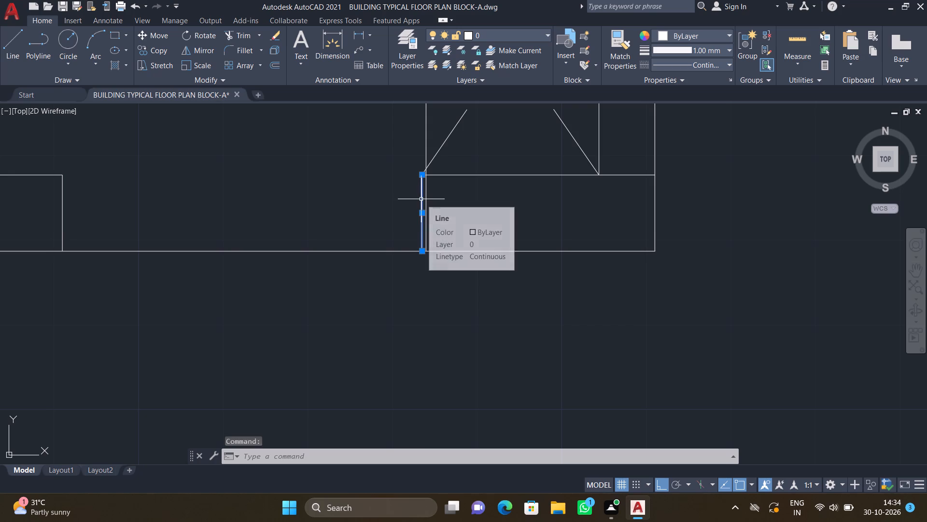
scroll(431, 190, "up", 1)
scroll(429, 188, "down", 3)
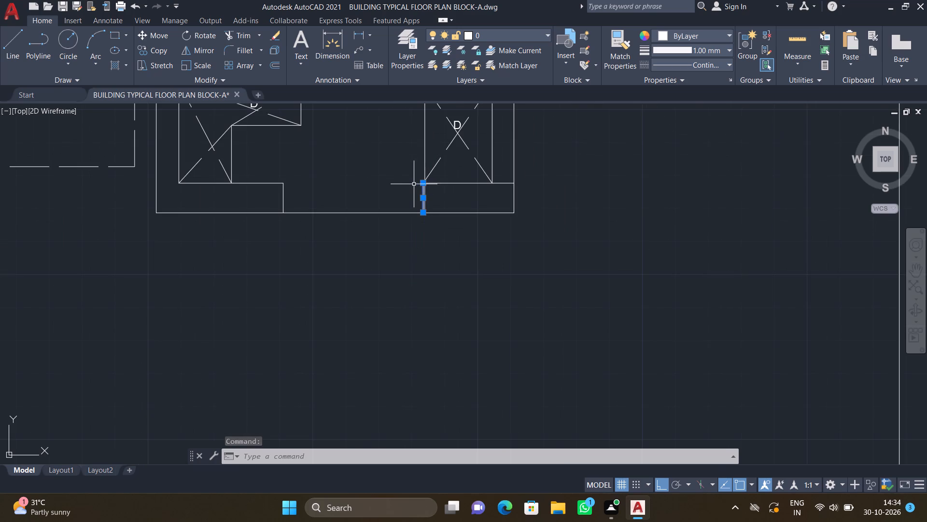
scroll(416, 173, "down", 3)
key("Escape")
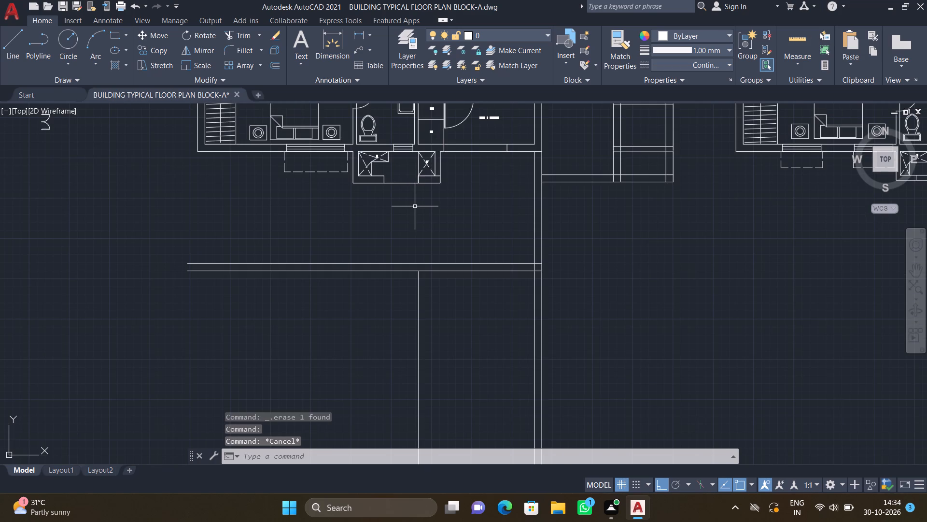
Erase the long vertical line on the west side of the eastern D duct below the utility.
scroll(418, 182, "up", 5)
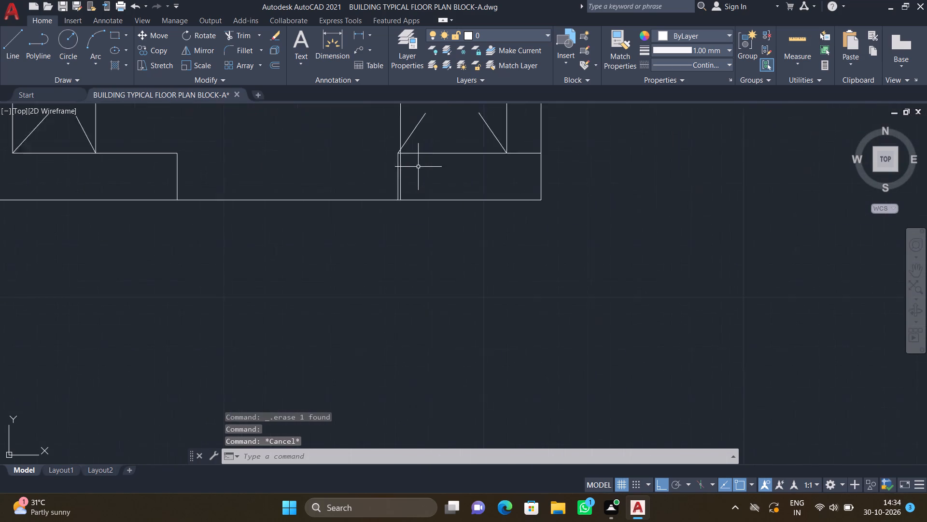
scroll(418, 167, "up", 1)
left_click_drag(370, 167, 376, 170)
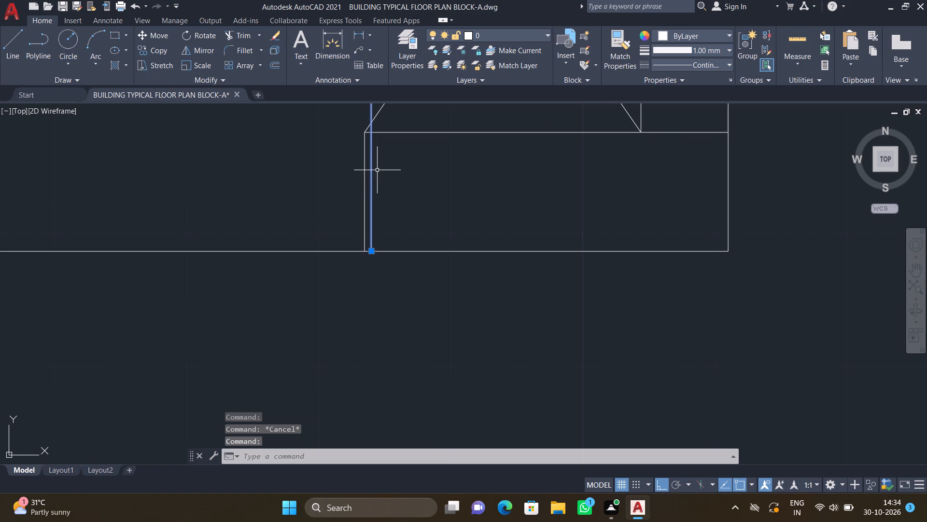
key("Delete")
scroll(429, 164, "down", 3)
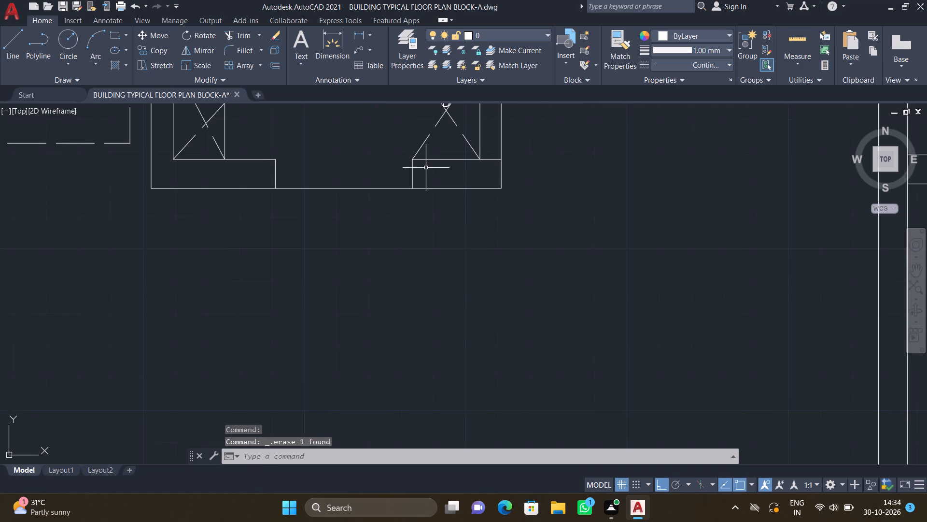
Extend the short vertical line below the eastern D duct north to the flat's wall, forming the duct's west edge.
middle_click_drag(424, 173, 465, 257)
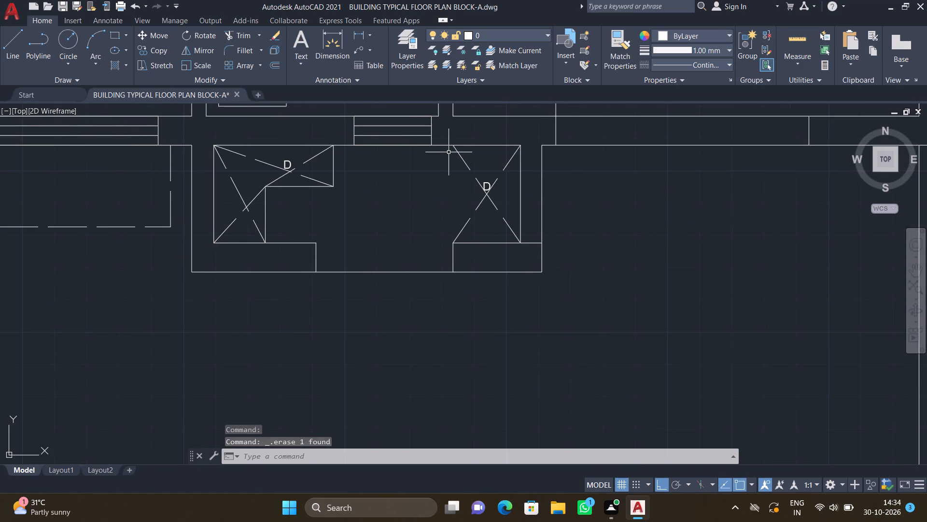
type("EX")
key("Return")
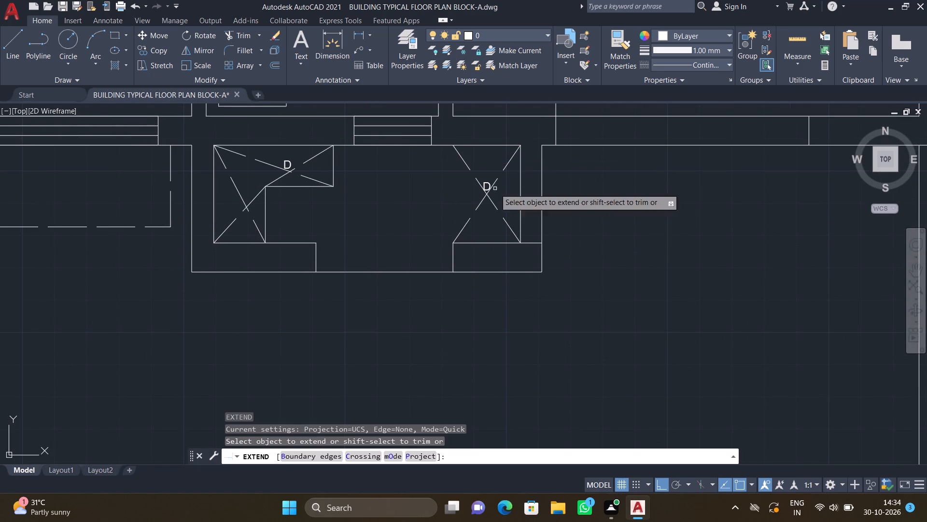
left_click(451, 255)
key("Return")
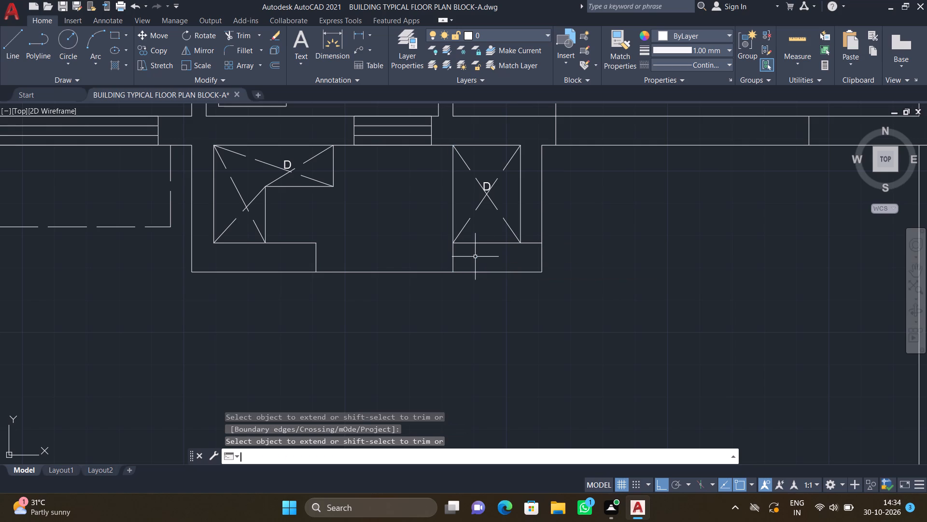
Offset the vertical line below the long horizontal double wall 4.5" to the west to form a partition.
scroll(492, 266, "down", 3)
middle_click_drag(452, 307, 469, 263)
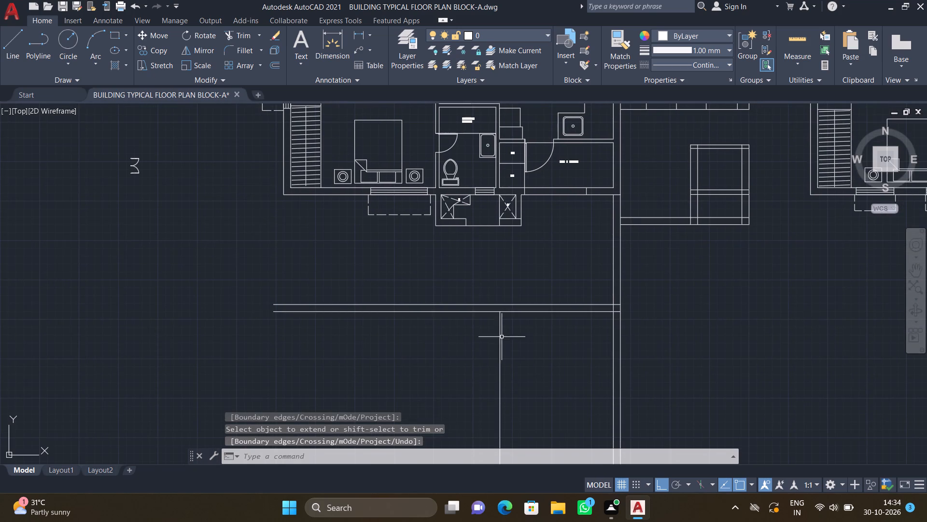
middle_click_drag(490, 315, 472, 252)
scroll(478, 271, "up", 2)
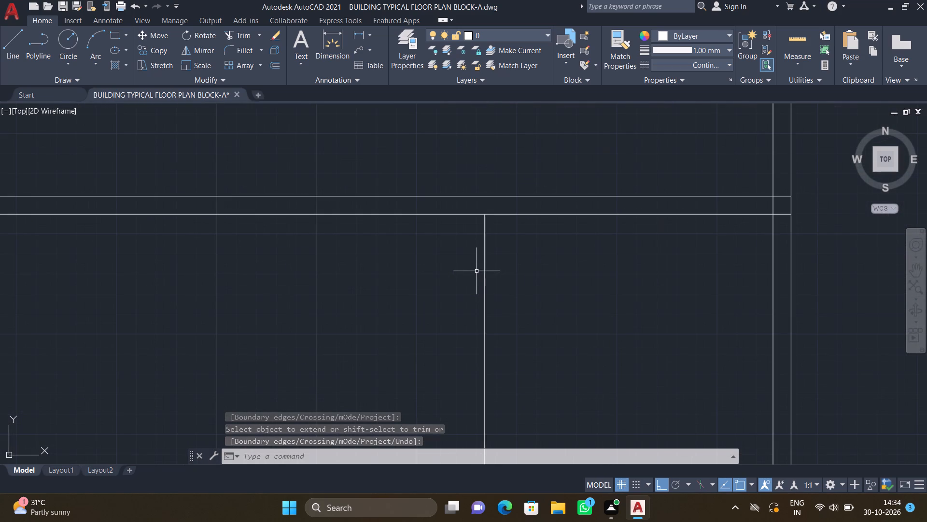
key("o")
key("Return")
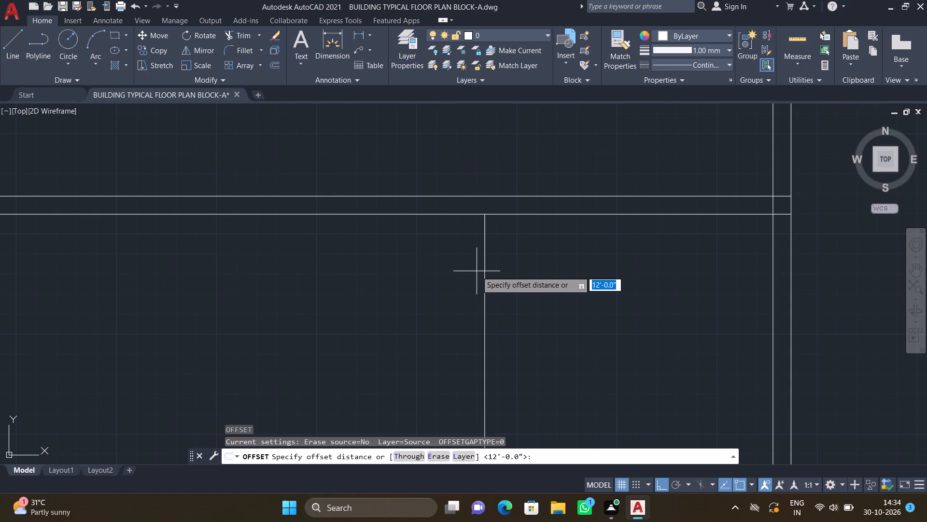
type("4.5")
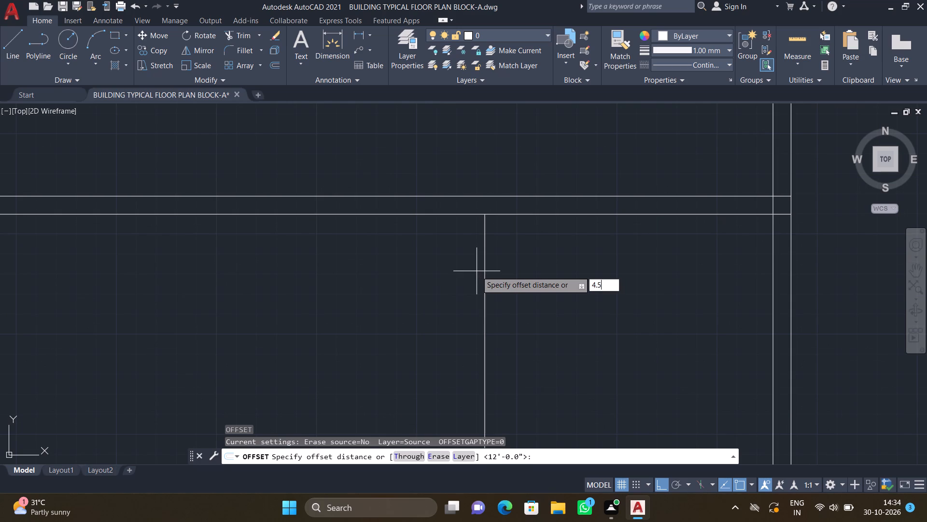
key("shift+quotedbl")
key("Return")
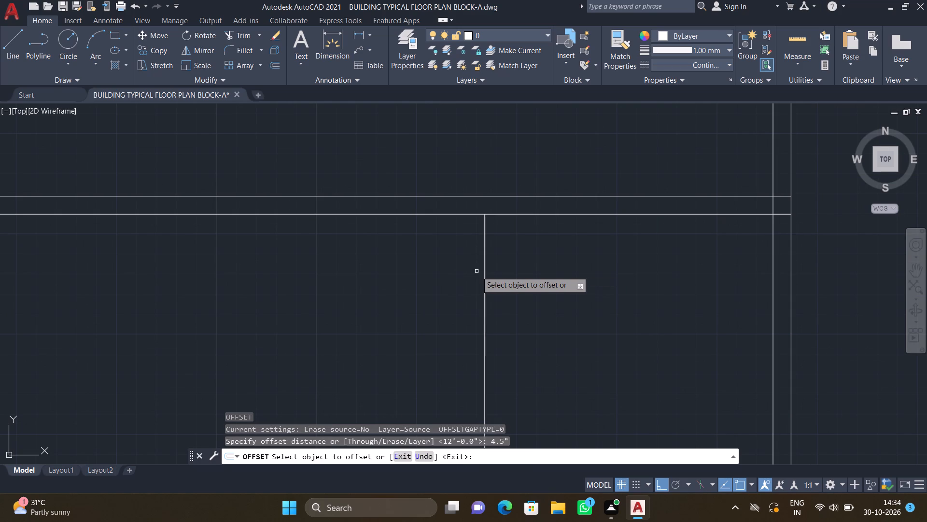
left_click(484, 282)
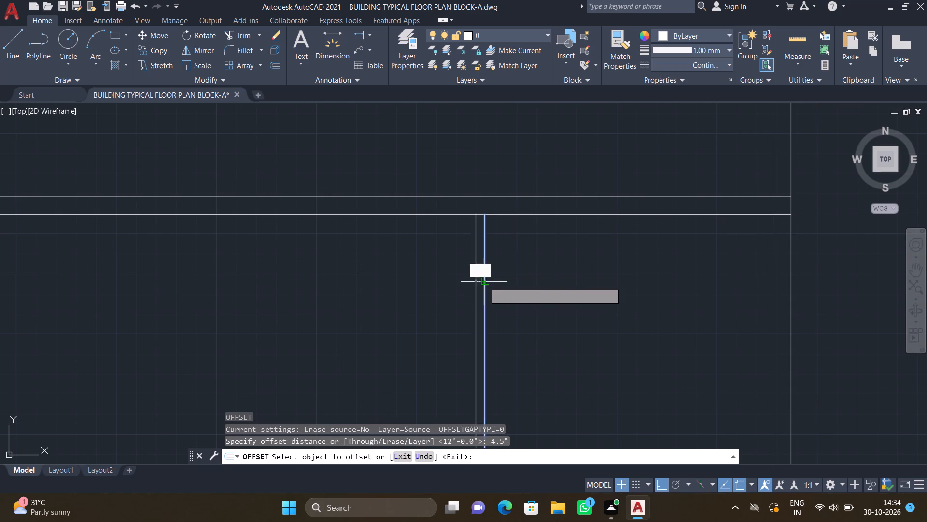
left_click(435, 281)
key("Return")
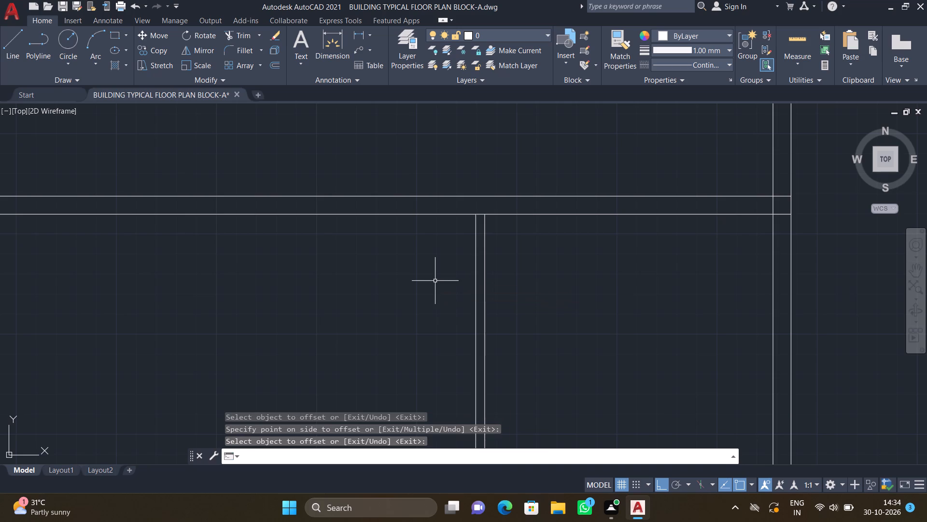
Offset the west line of the new 4.5" partition 6'7" to the west.
scroll(438, 278, "down", 3)
middle_click_drag(395, 312, 467, 235)
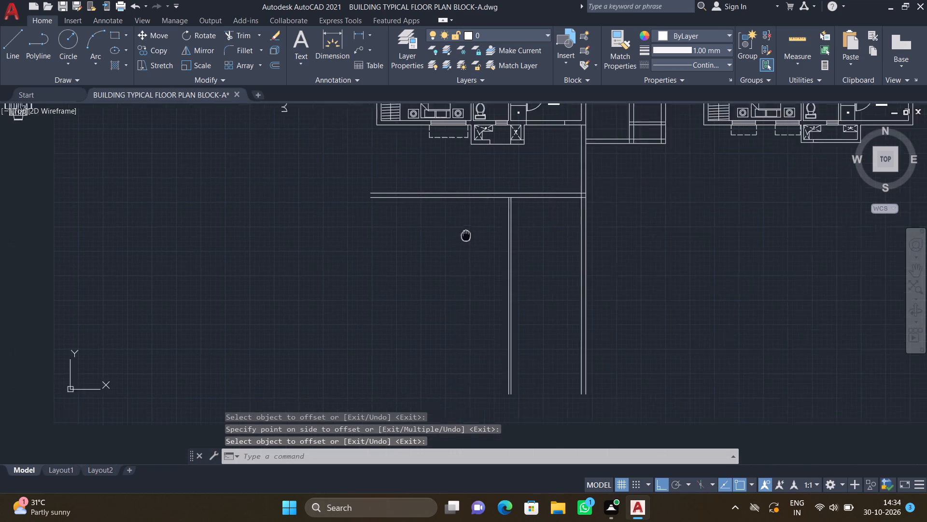
middle_click_drag(467, 235, 469, 235)
scroll(492, 217, "up", 1)
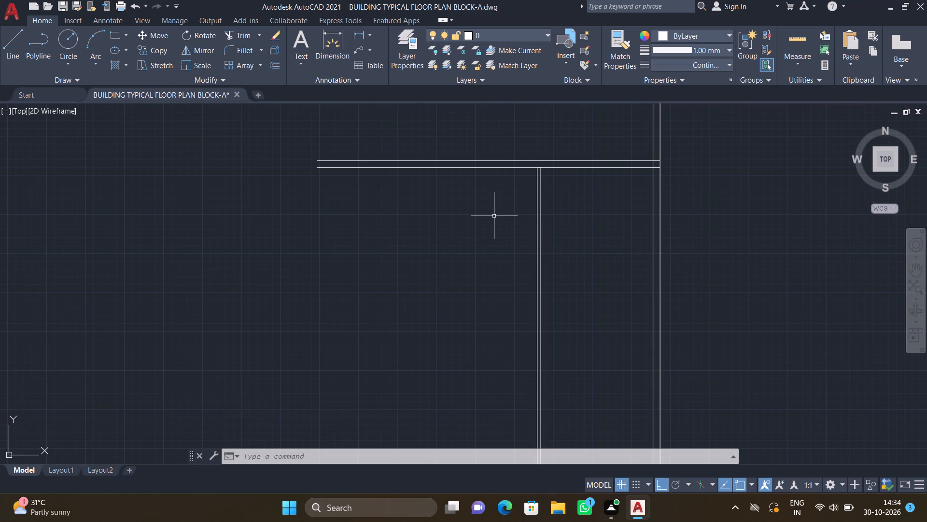
key("o")
key("Return")
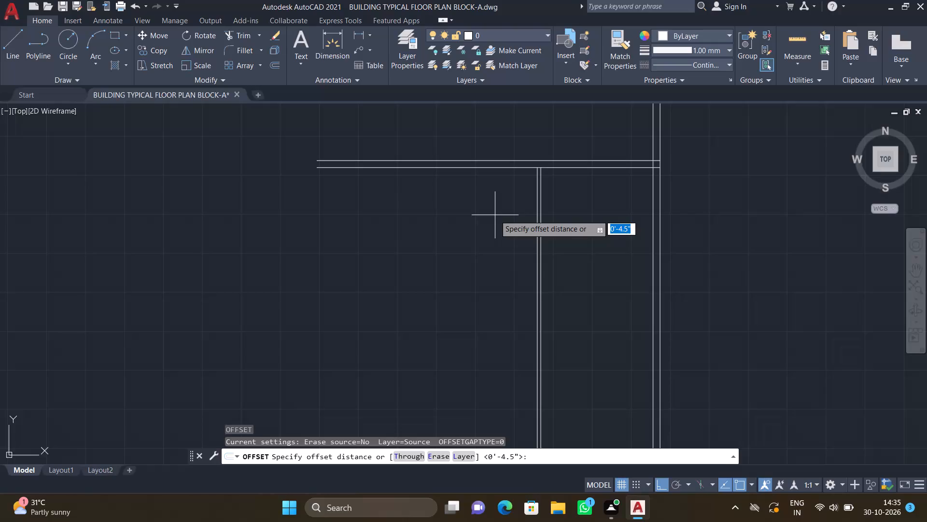
type("6'")
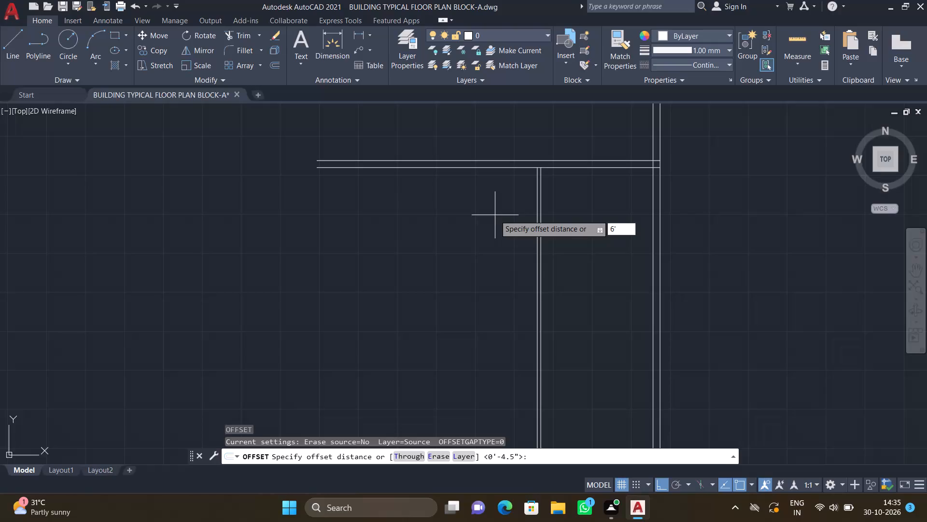
key("7")
key("shift+quotedbl")
key("Return")
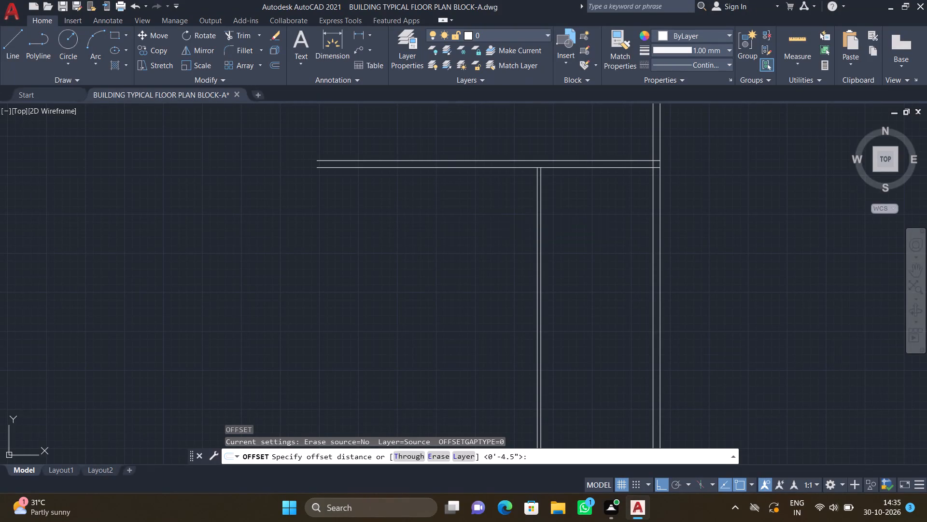
left_click(539, 233)
left_click(391, 254)
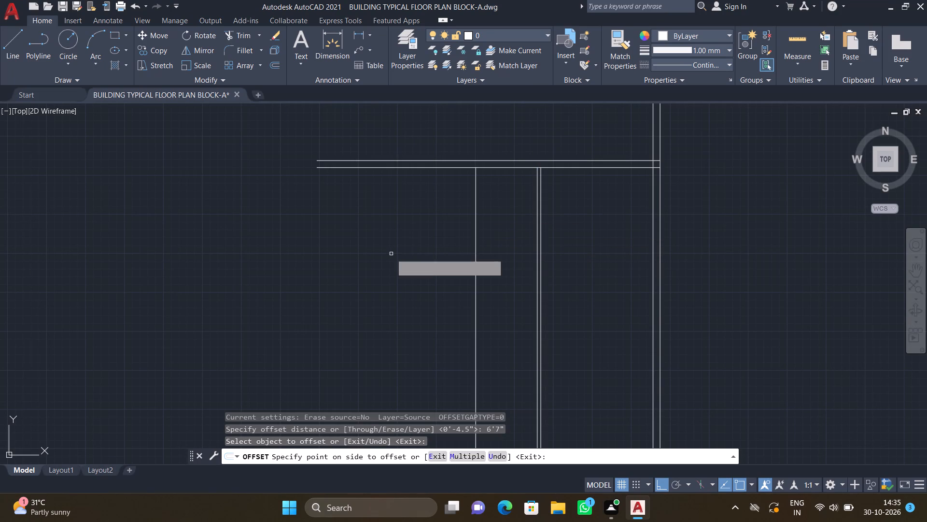
key("Return")
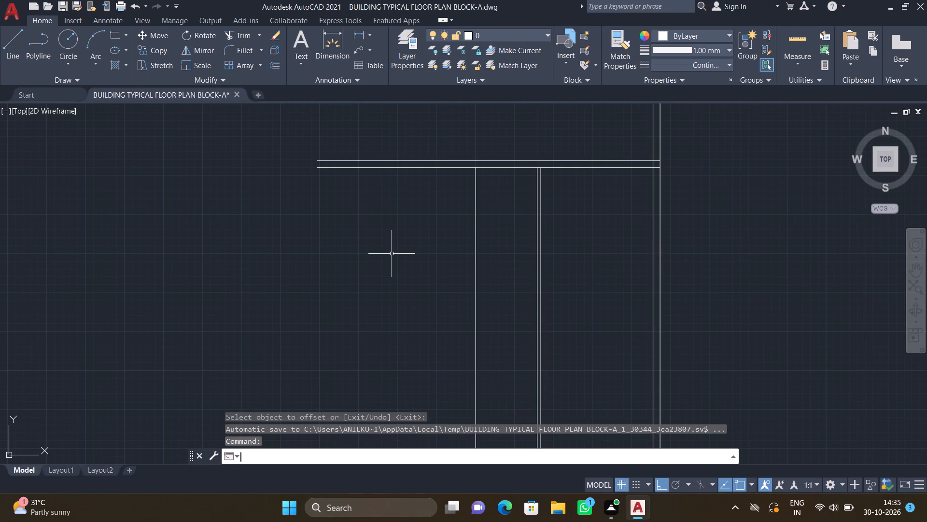
Offset the newest vertical line 4.5" to the west to form a second partition.
key("o")
key("Return")
type("4.5\"")
key("Return")
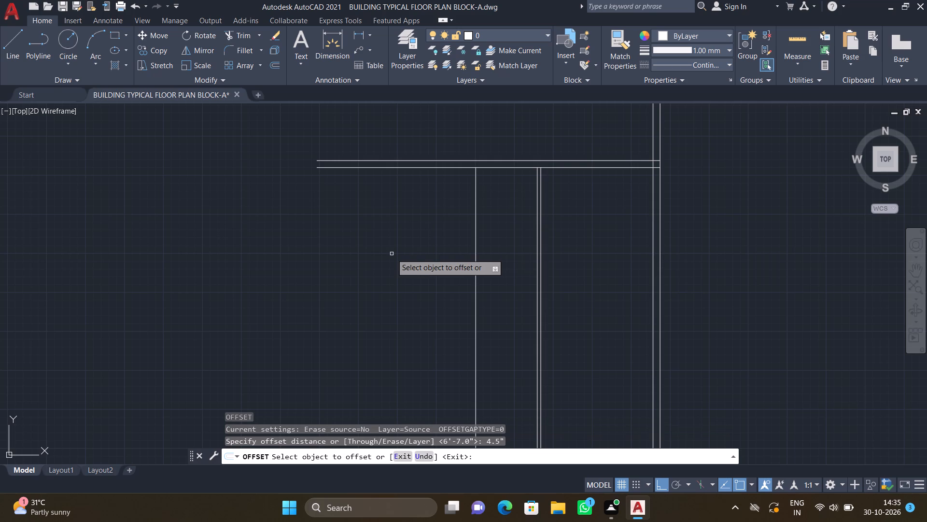
left_click(476, 279)
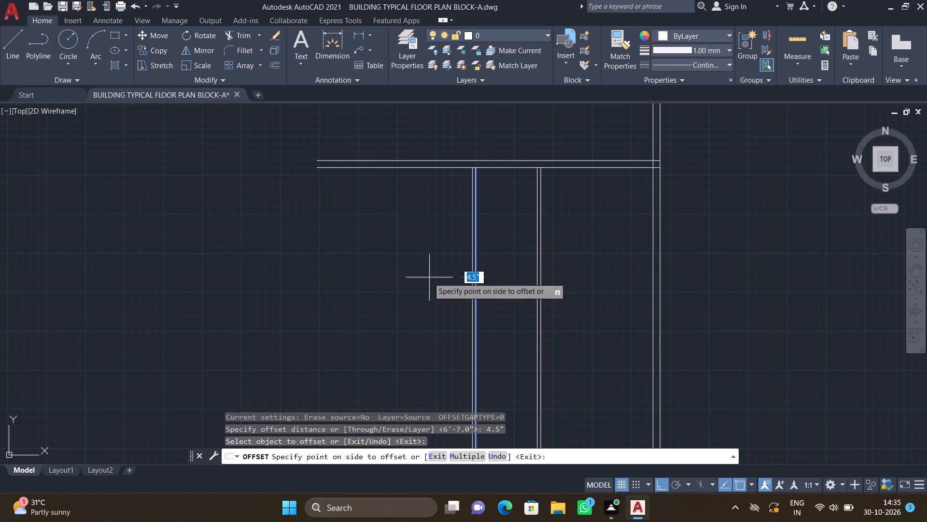
left_click(426, 277)
key("Return")
Offset the west line of the second 4.5" partition 12' to the west.
key("o")
key("Return")
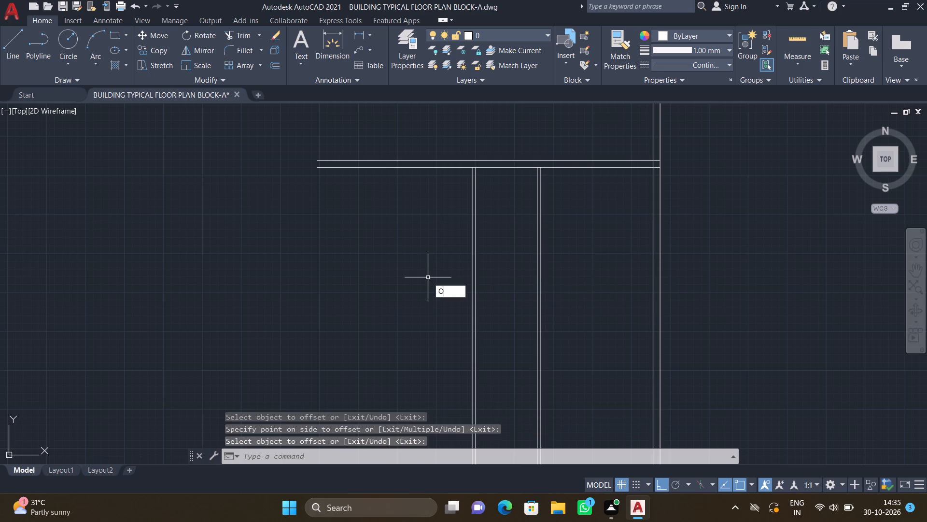
type("12'")
key("Return")
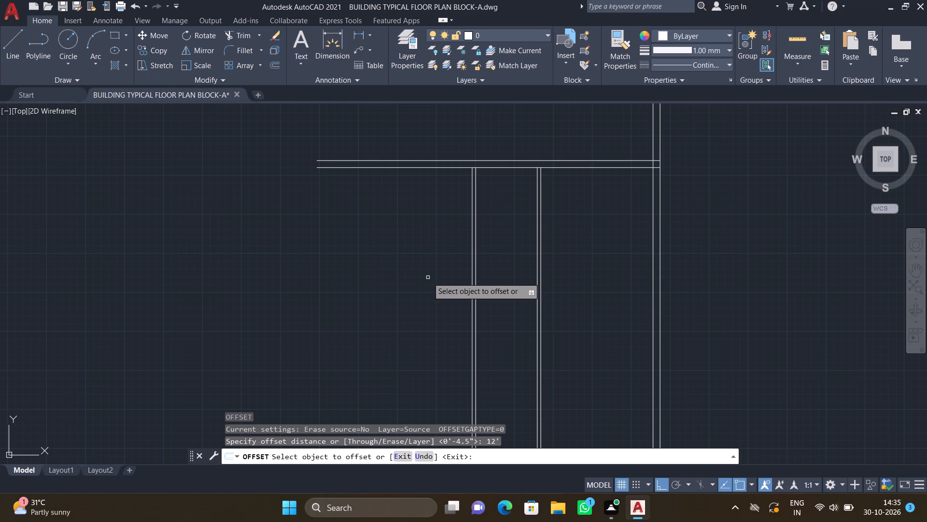
scroll(473, 275, "up", 1)
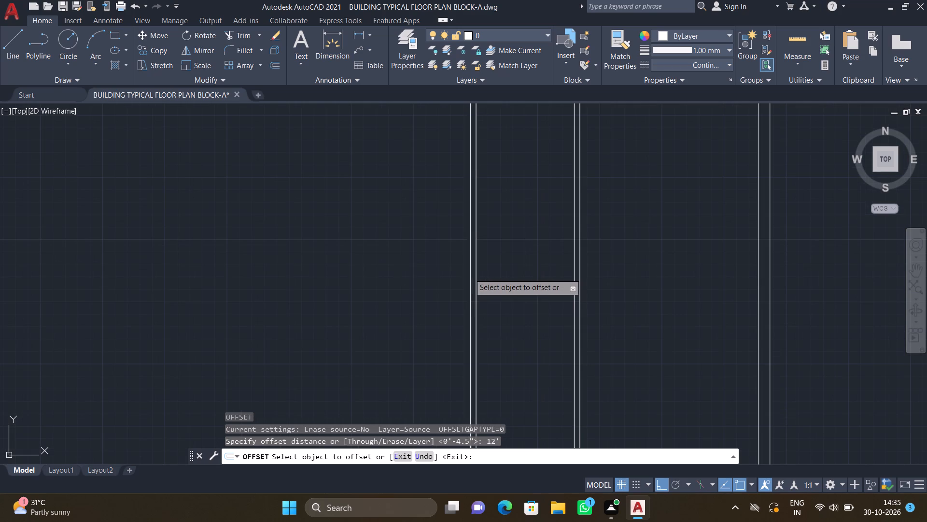
left_click(469, 274)
left_click(349, 286)
key("Return")
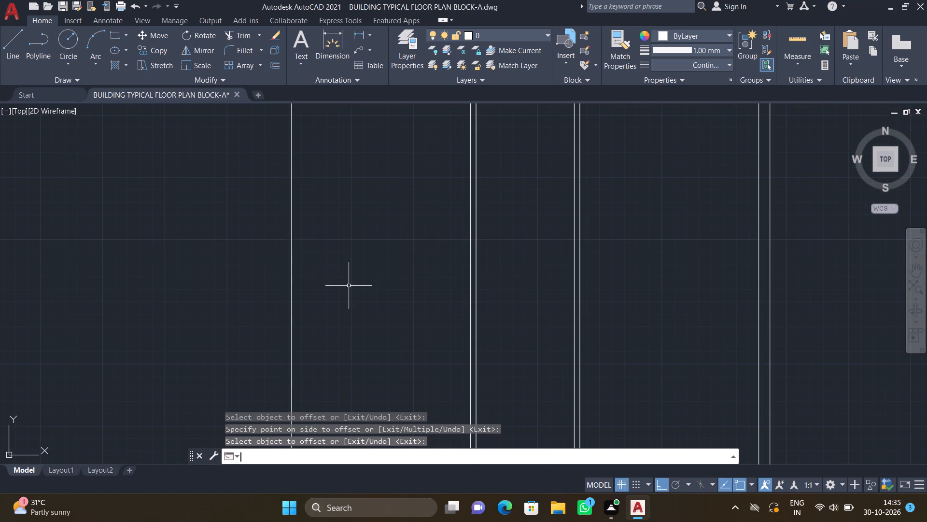
Offset the westernmost vertical line 9" to the west to form a double wall.
scroll(350, 281, "down", 2)
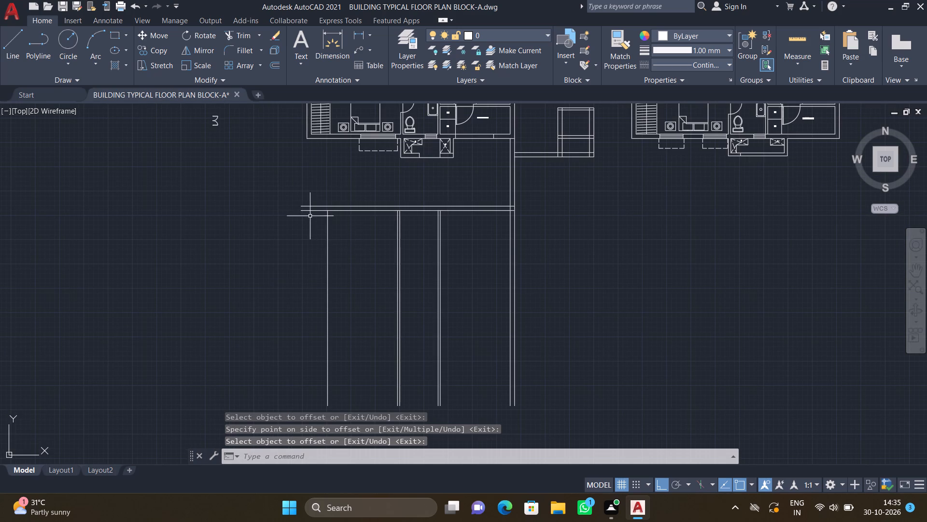
scroll(314, 212, "up", 2)
key("o")
key("Return")
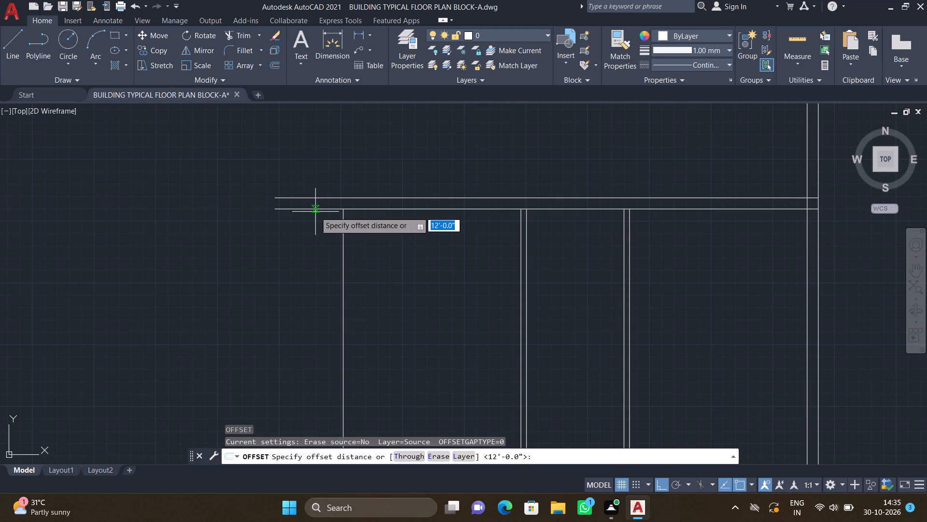
type("9\"")
key("Return")
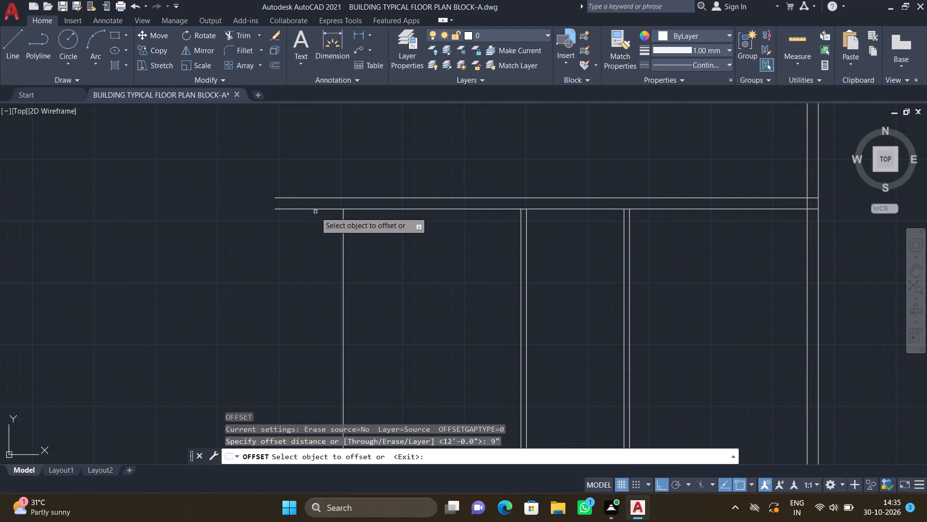
left_click(344, 274)
left_click(312, 266)
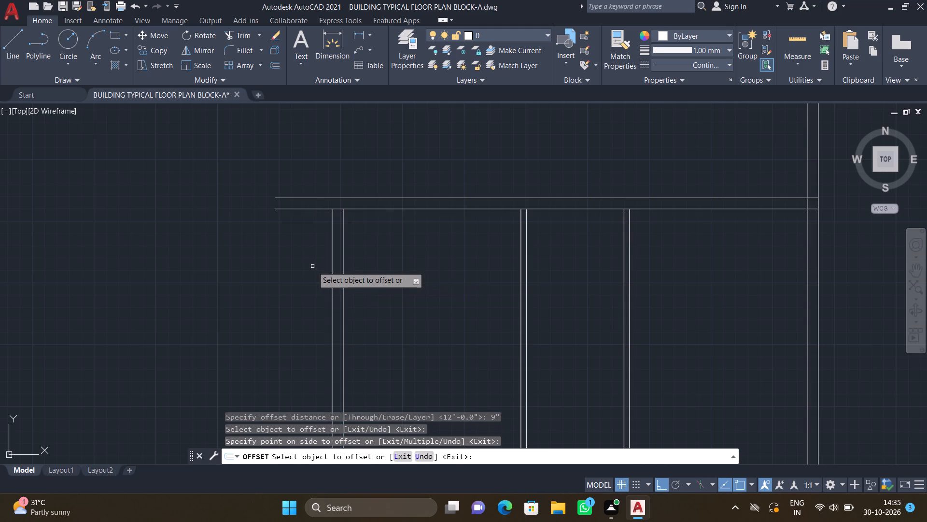
key("Return")
Extend both lines of the western 9" wall north to the upper line of the long horizontal double wall.
type("EX")
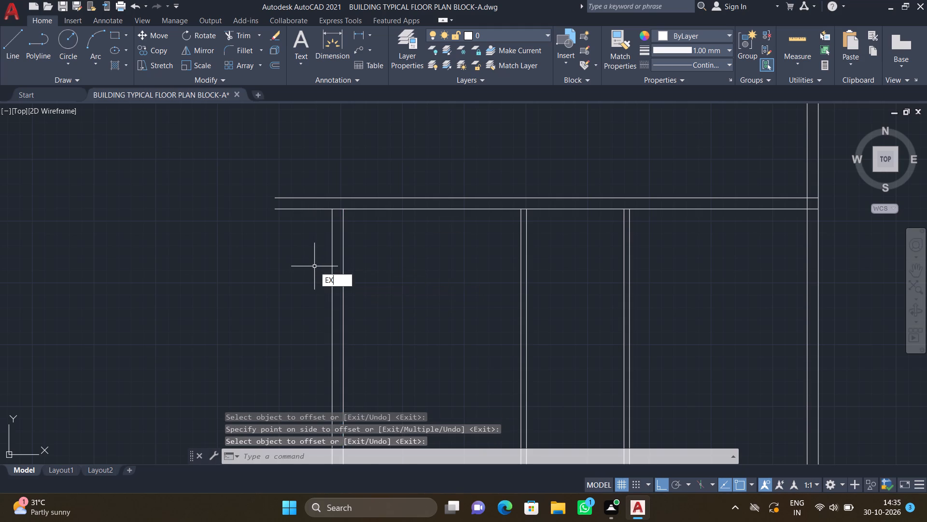
key("Return")
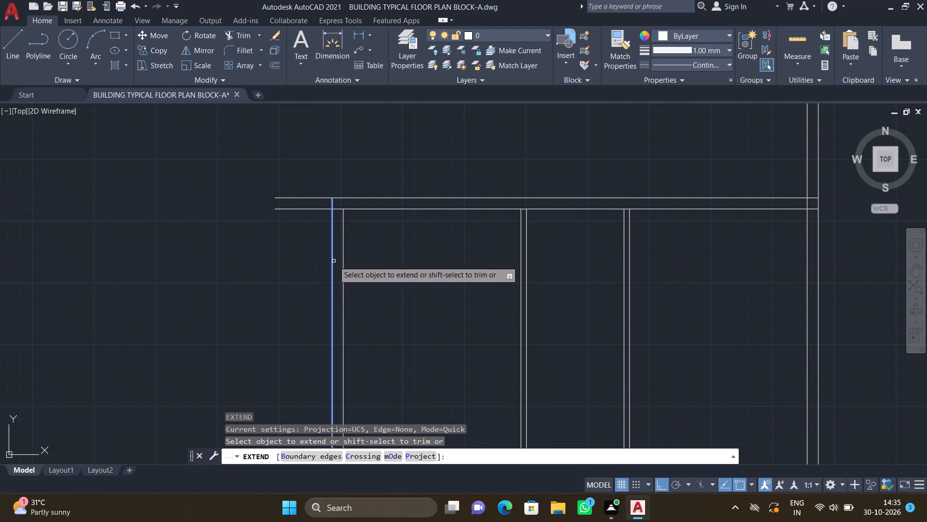
left_click(334, 261)
left_click(342, 261)
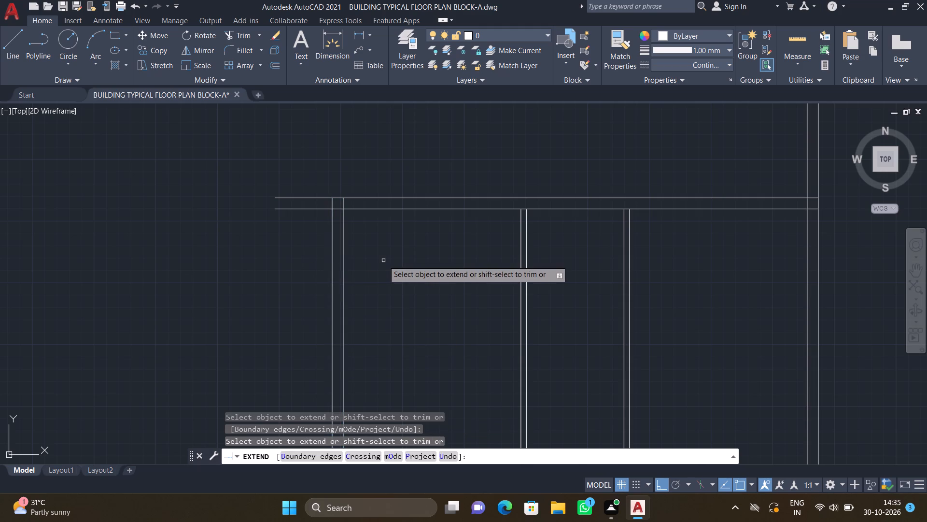
key("Return")
Trim the overhanging ends of the horizontal double wall west of the western 9" wall.
type("TR")
key("Return")
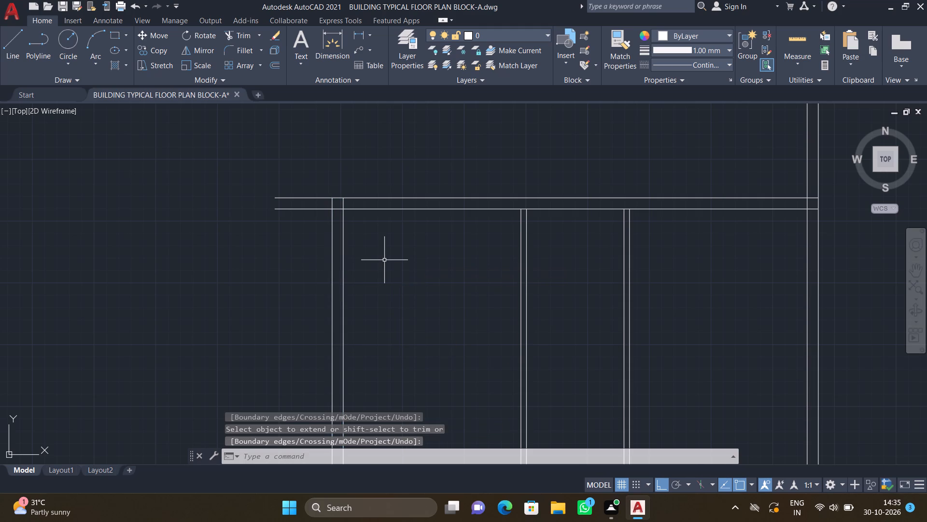
left_click_drag(284, 173, 293, 245)
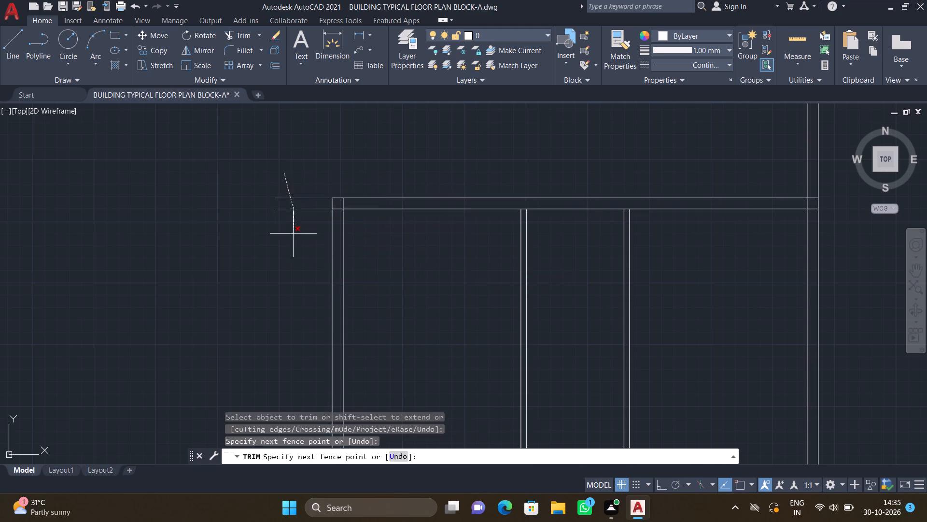
left_click_drag(293, 245, 293, 246)
key("Return")
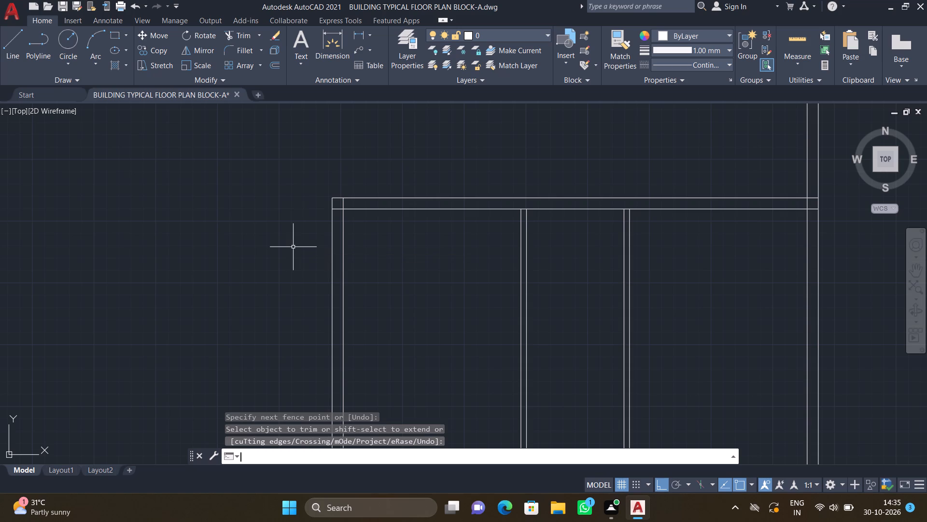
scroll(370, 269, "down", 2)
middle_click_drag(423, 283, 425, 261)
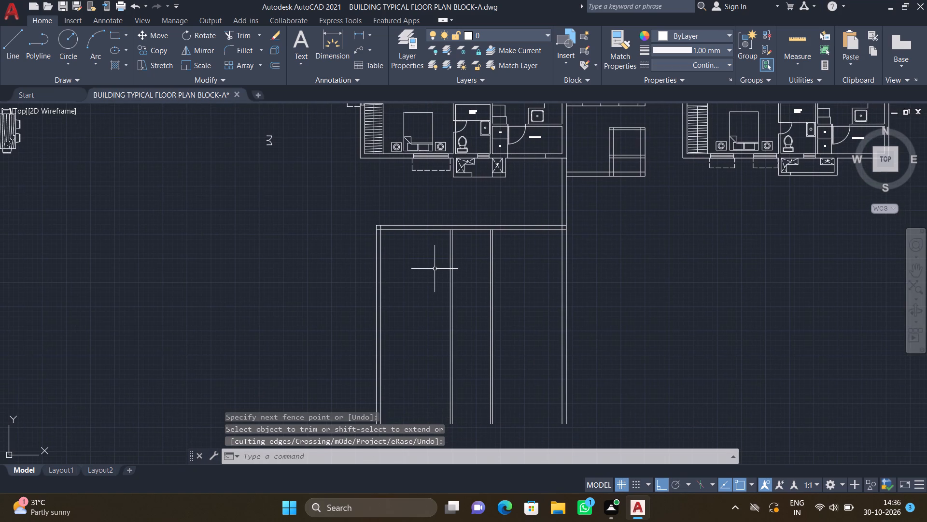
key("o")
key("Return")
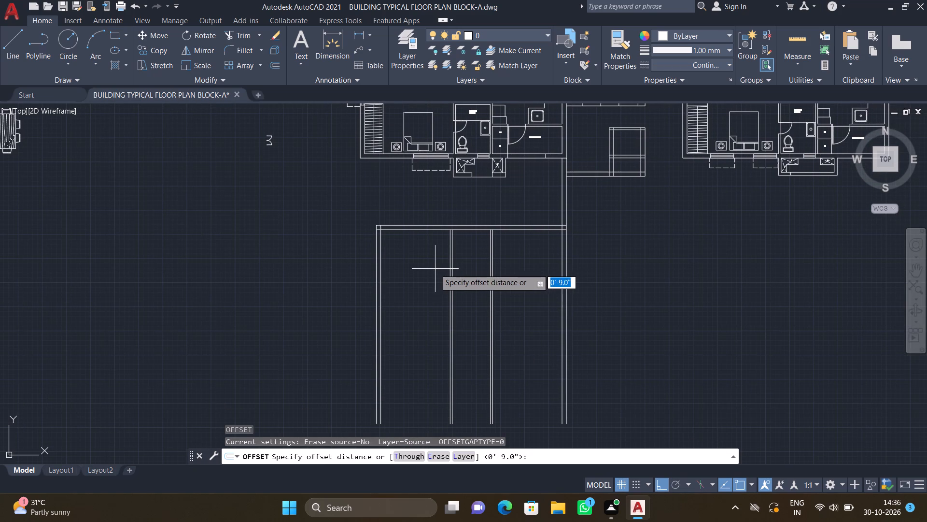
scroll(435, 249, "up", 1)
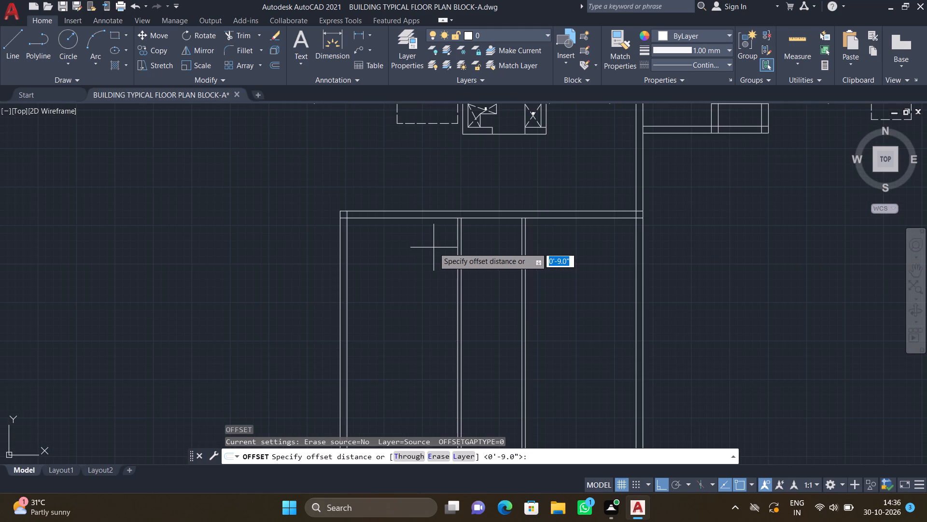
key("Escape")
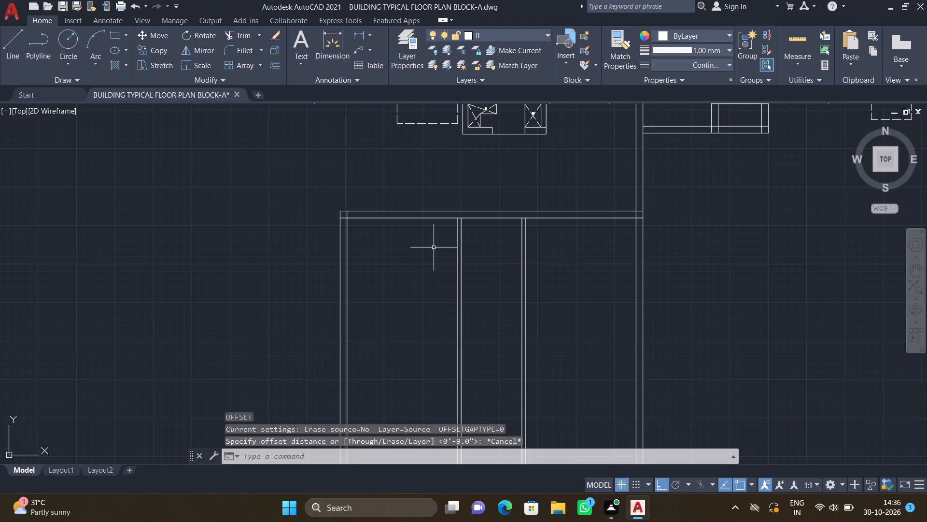
Offset the lower line of the top horizontal double wall 11' to the south.
key("o")
key("Return")
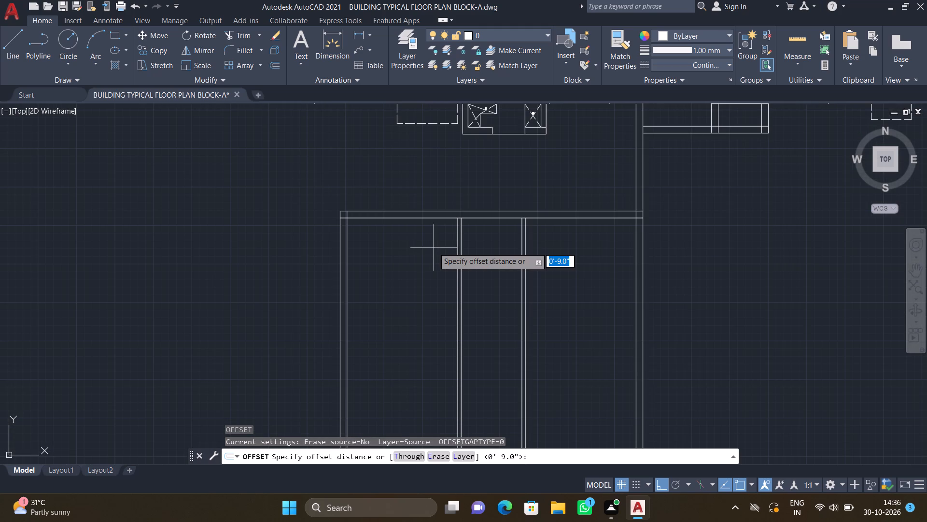
type("11'")
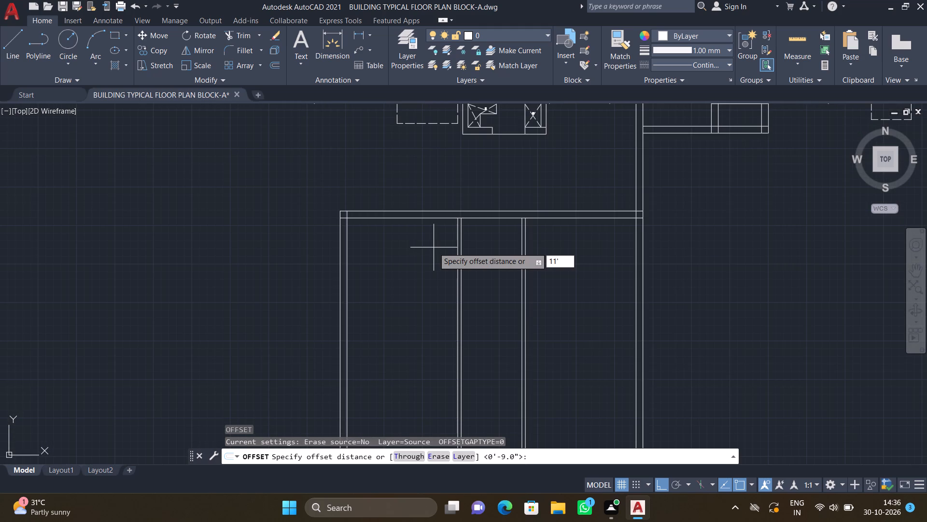
key("Return")
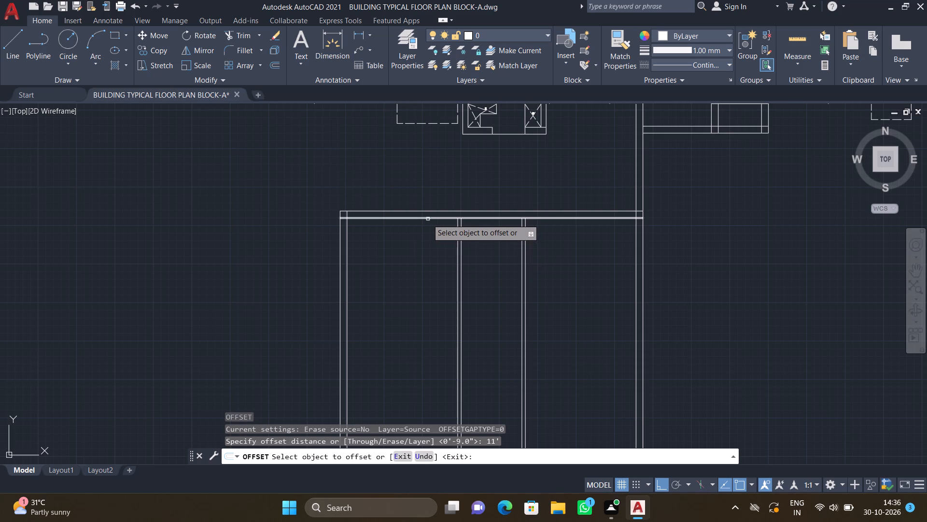
left_click(426, 217)
left_click(426, 284)
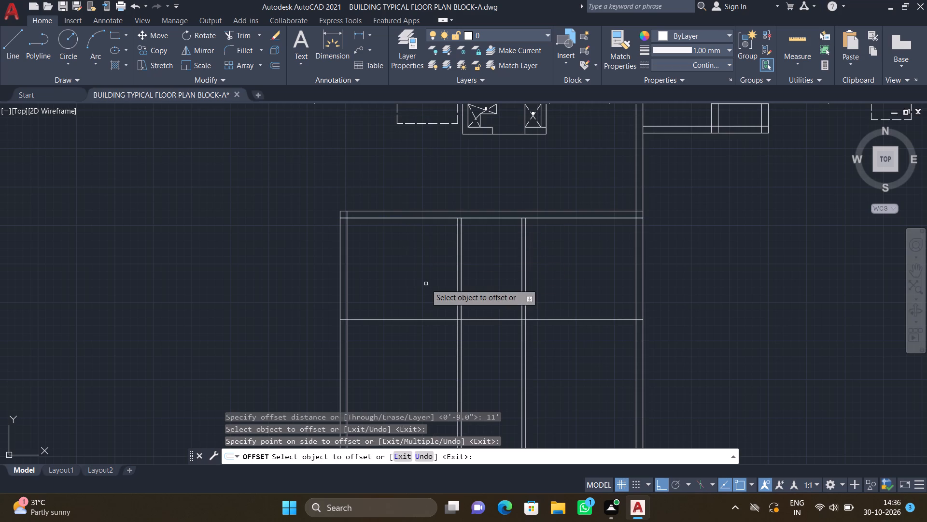
key("Return")
Offset the new horizontal line 4.5" to the south to form a cross partition.
scroll(439, 282, "down", 3)
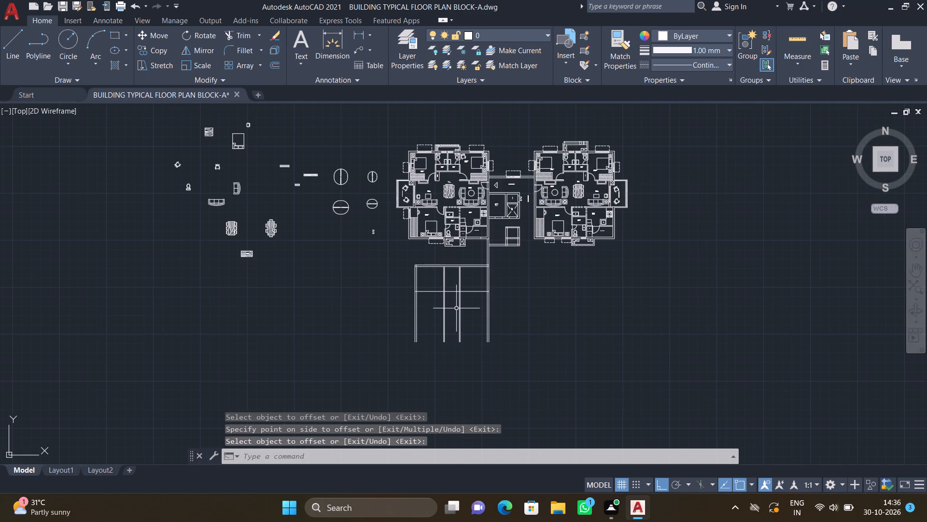
scroll(430, 293, "up", 2)
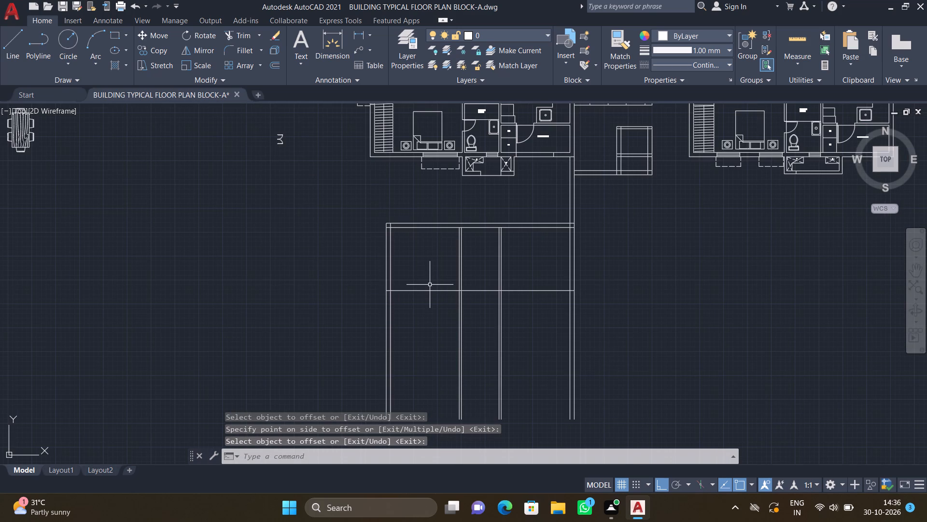
key("o")
key("Return")
type("4.5")
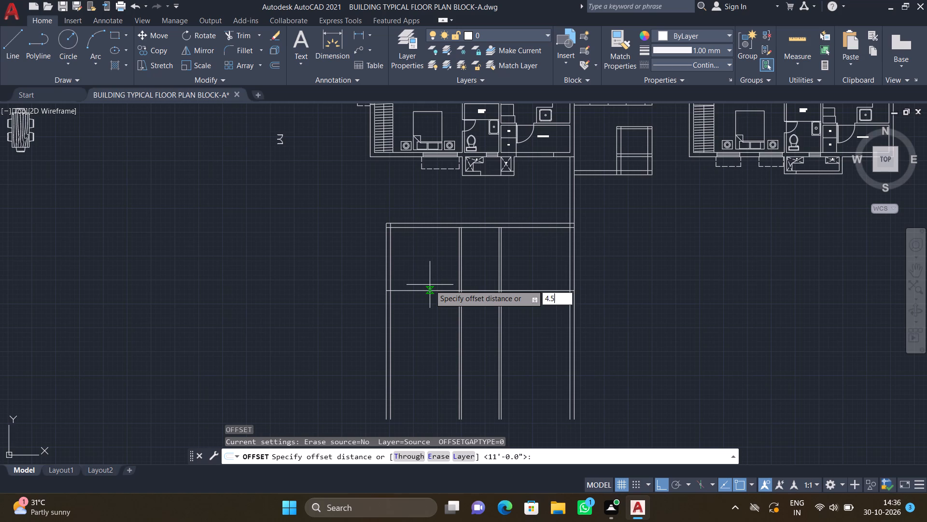
key("shift+quotedbl")
key("Return")
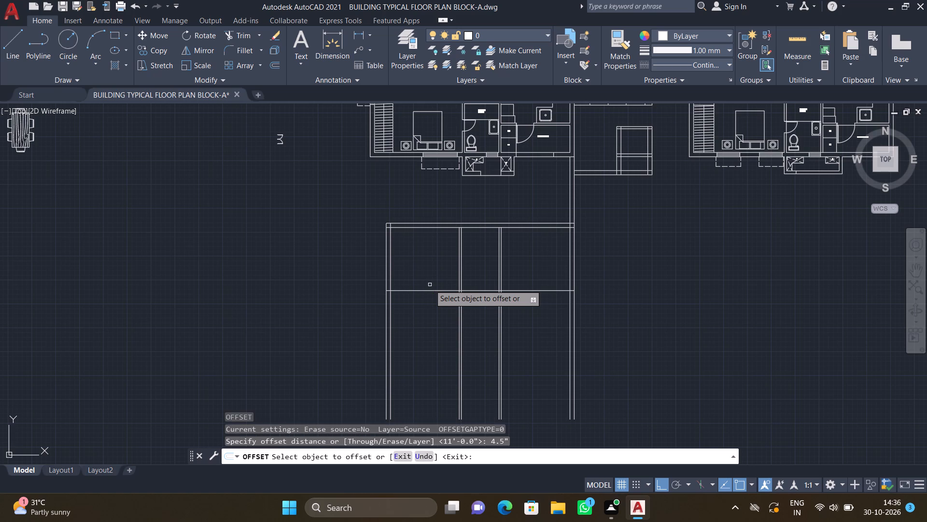
left_click(430, 290)
left_click(437, 330)
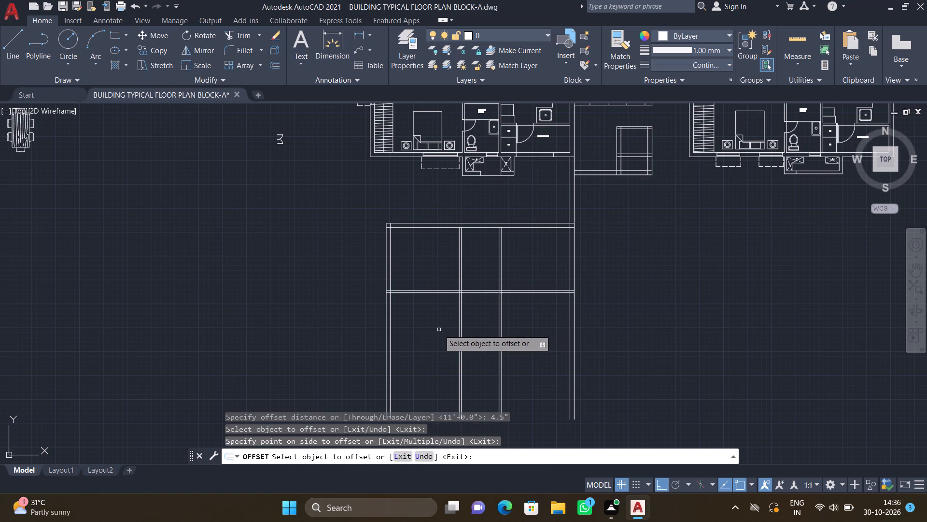
key("Return")
Trim both lines of the horizontal partition out of the middle bay between the two vertical 4.5" partitions.
type("TR")
key("Return")
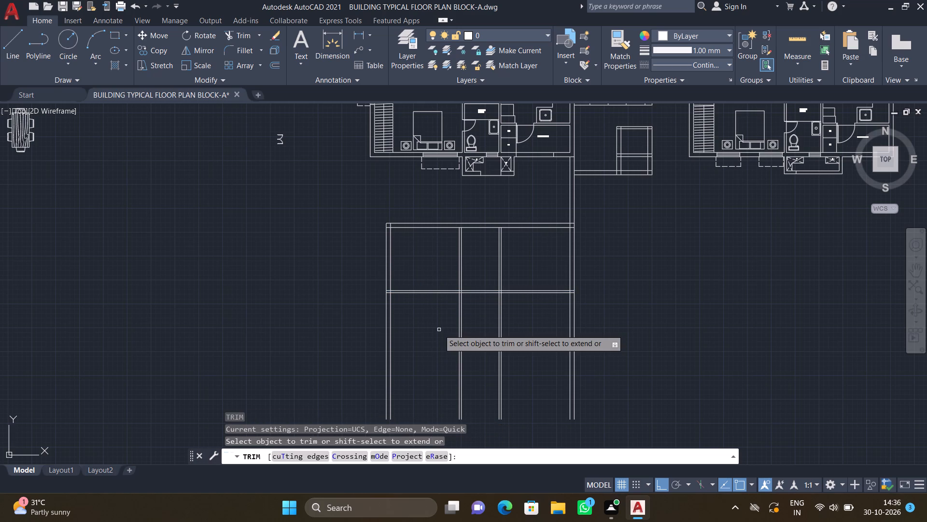
scroll(495, 297, "up", 1)
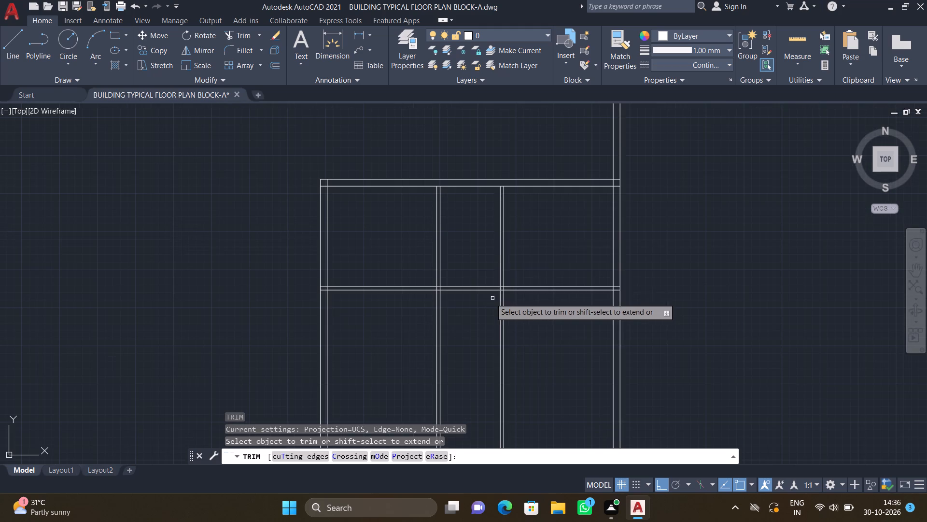
left_click_drag(459, 264, 472, 296)
key("Return")
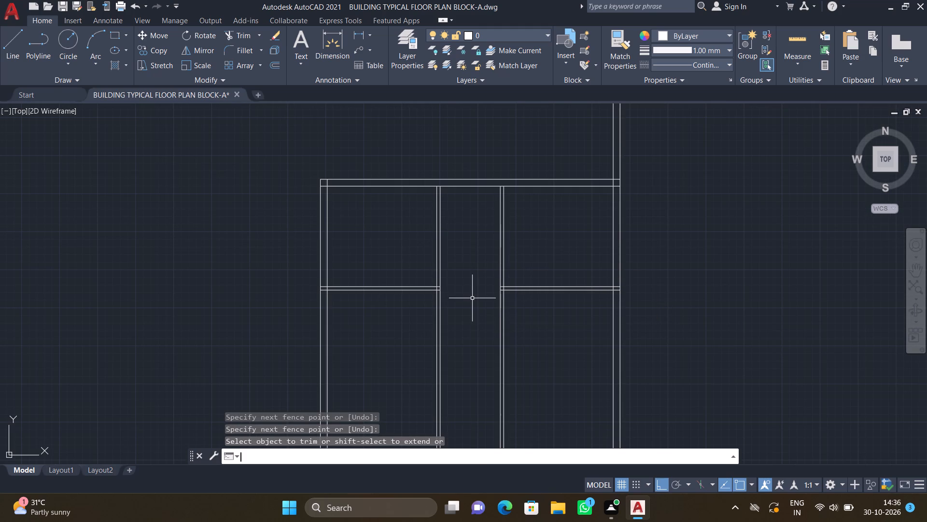
Offset the lower line of the top horizontal double wall 7' to the south.
key("o")
key("Return")
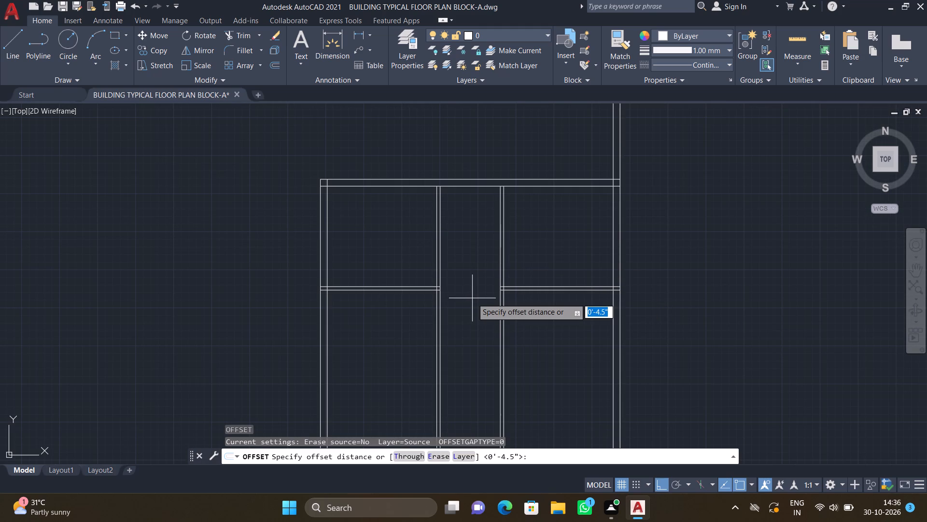
type("7'")
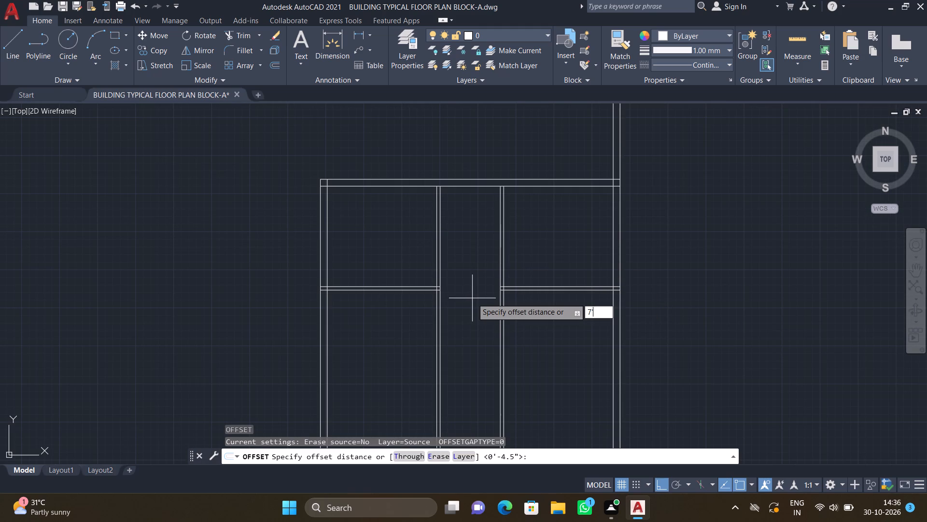
key("Return")
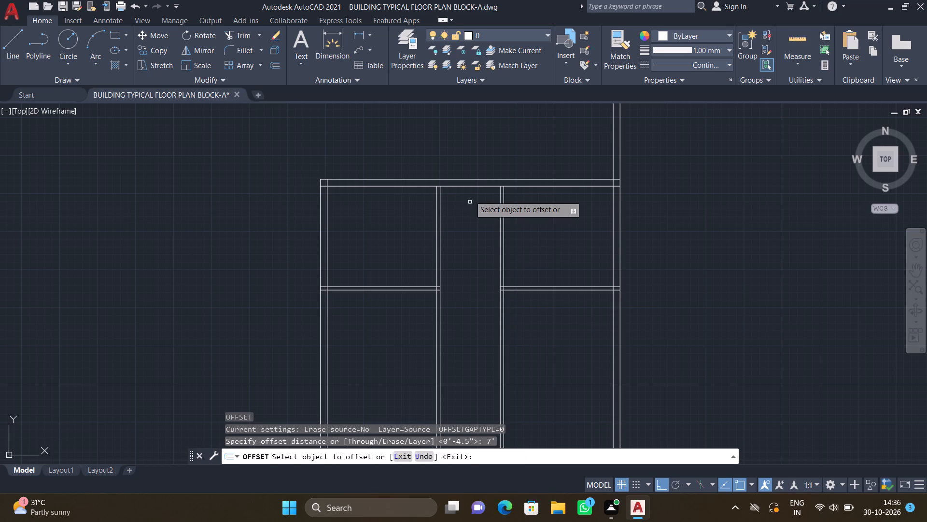
left_click(467, 187)
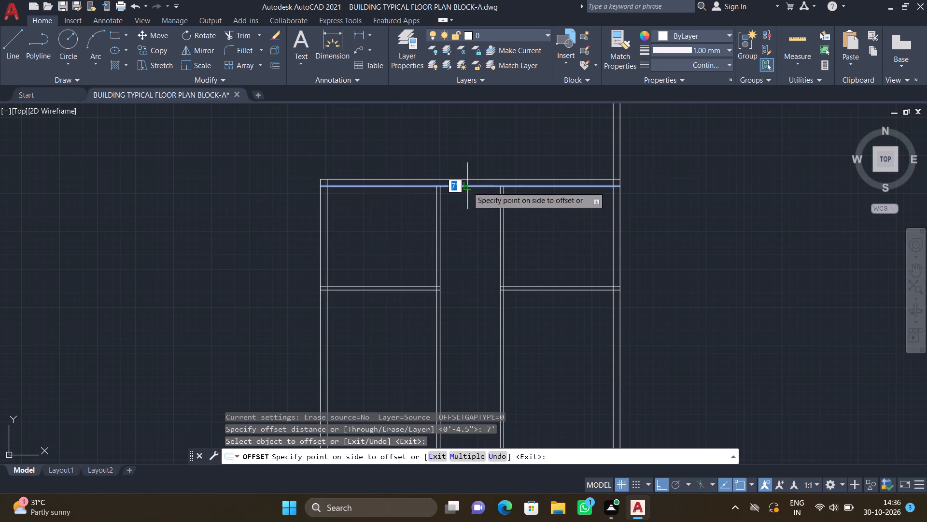
left_click(472, 266)
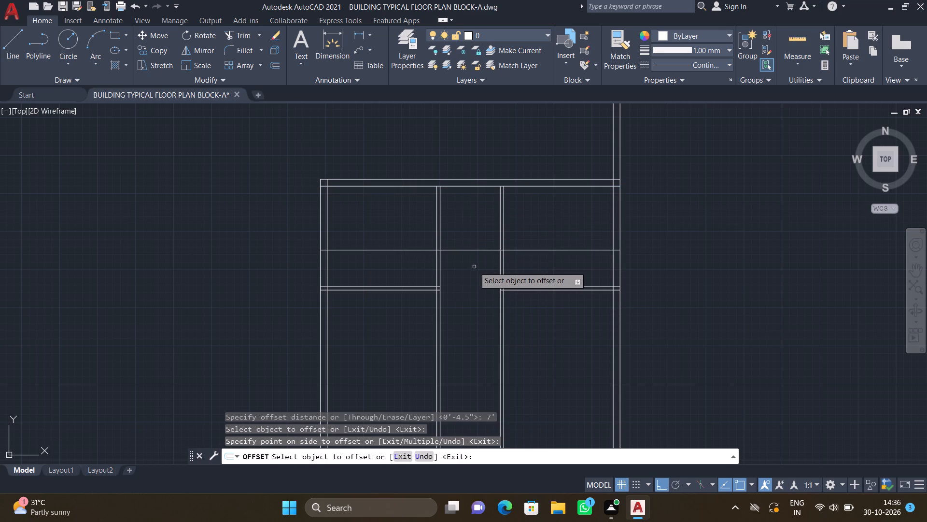
key("Return")
Trim the new horizontal line from the west and east rooms and inside both outer 9" walls, keeping it across the middle bay.
type("TR")
key("Return")
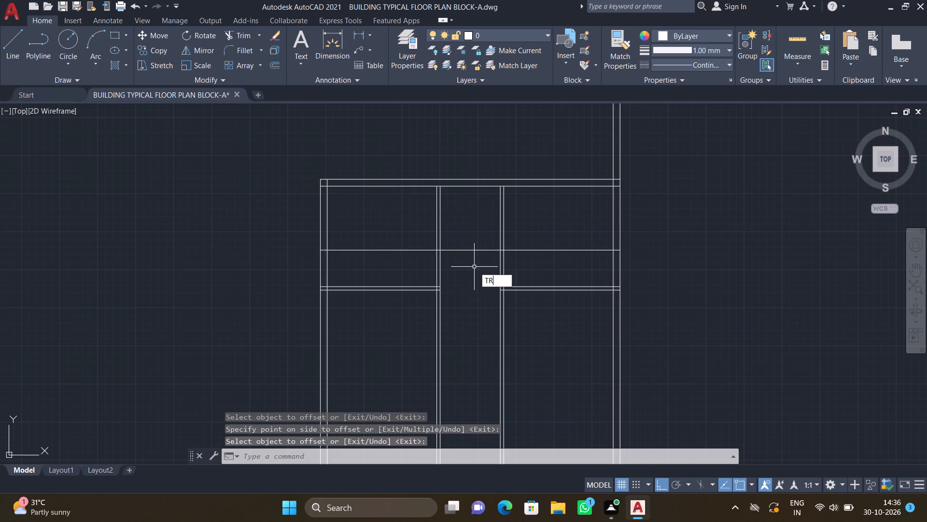
left_click_drag(381, 236, 386, 258)
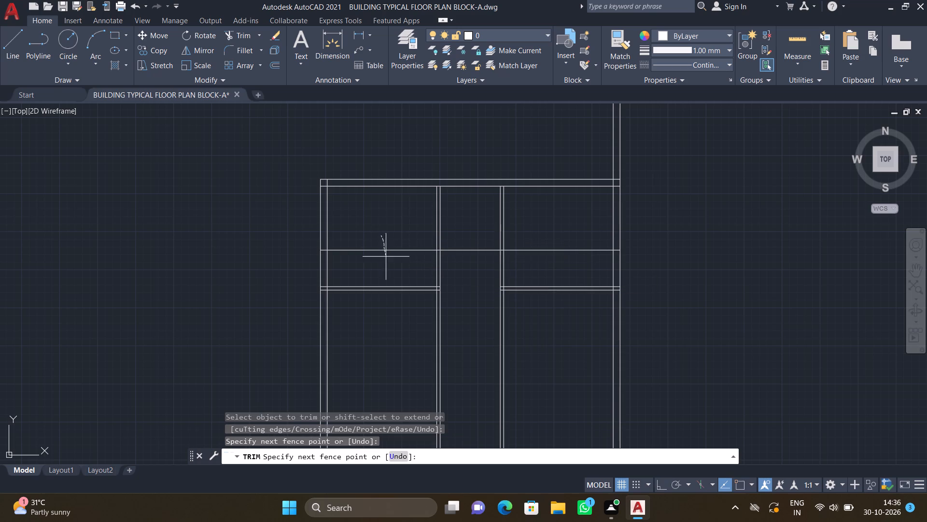
left_click_drag(386, 258, 387, 259)
scroll(323, 255, "up", 3)
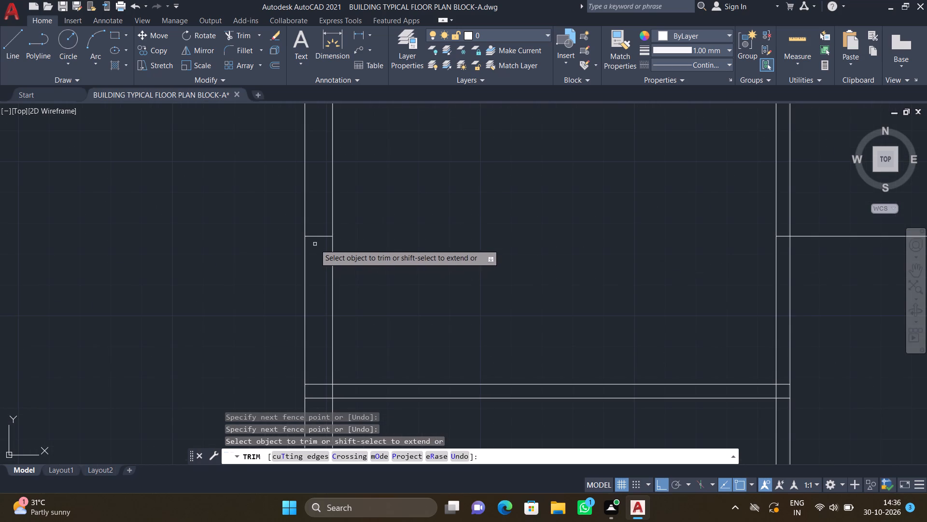
left_click(315, 236)
scroll(396, 259, "down", 3)
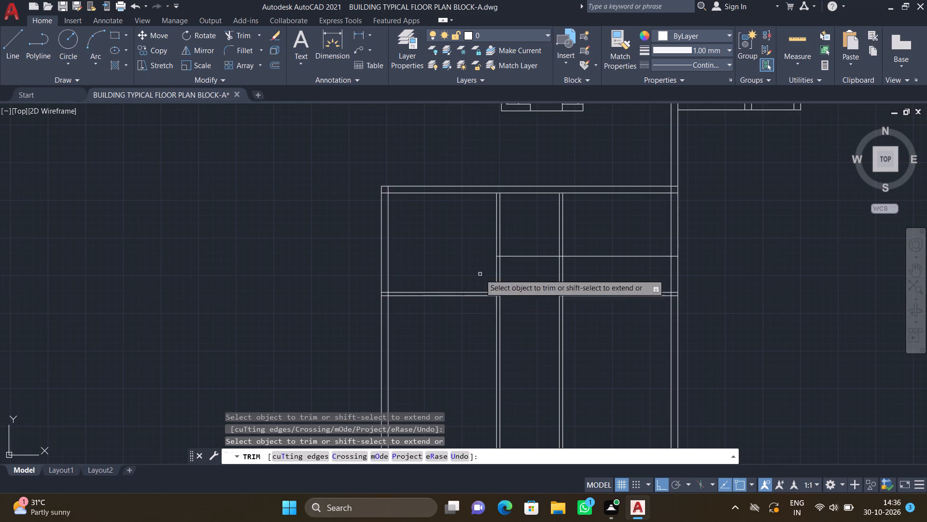
middle_click_drag(548, 272, 404, 266)
scroll(450, 256, "up", 2)
left_click_drag(457, 235, 468, 255)
scroll(484, 256, "down", 2)
scroll(559, 254, "up", 2)
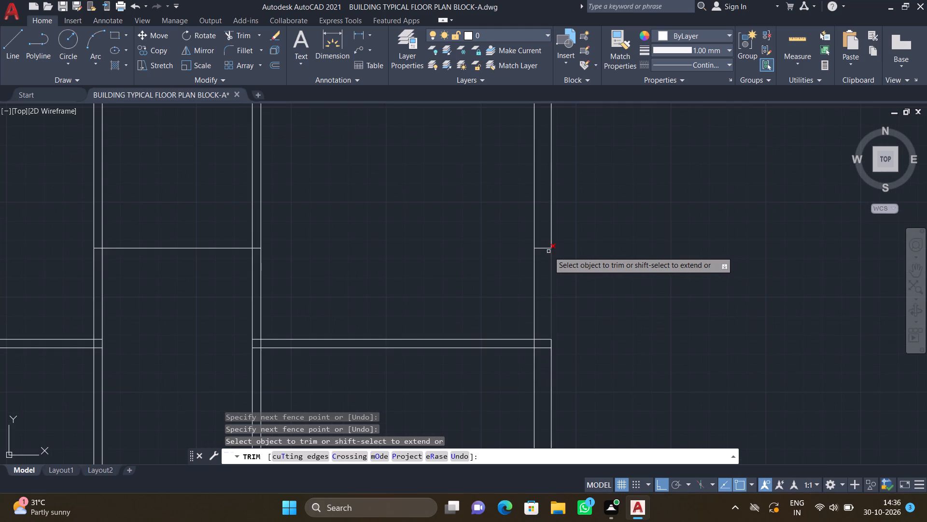
scroll(546, 250, "up", 1)
left_click_drag(541, 246, 541, 258)
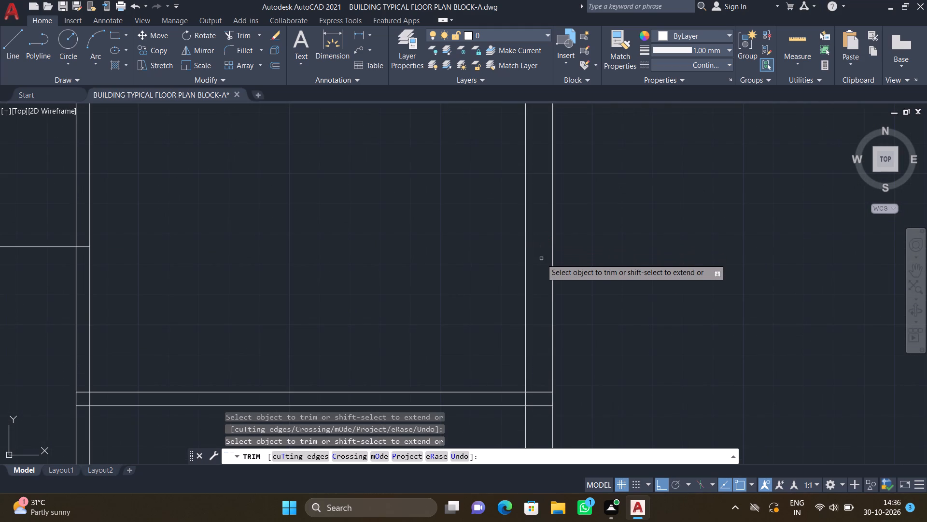
key("Return")
Offset the short horizontal line in the middle bay 4.5" to the south to form a partition.
scroll(539, 233, "down", 4)
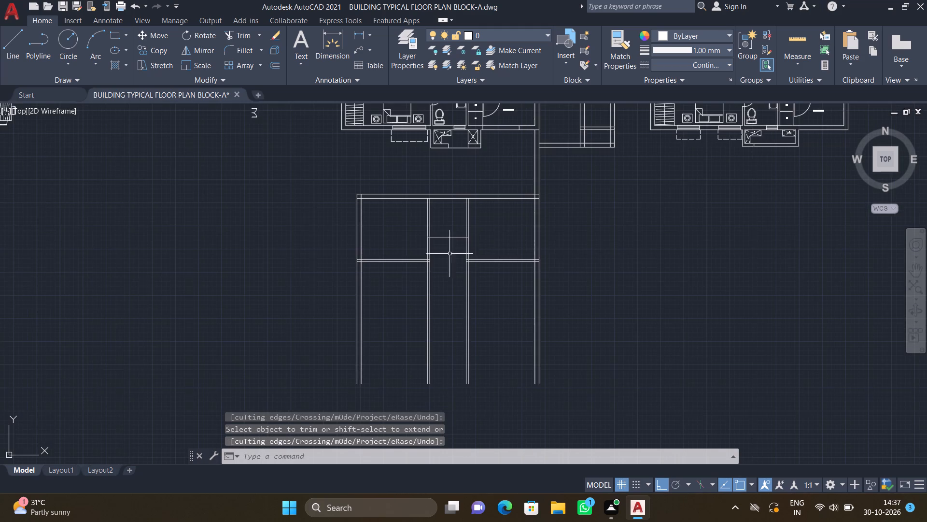
scroll(435, 239, "up", 3)
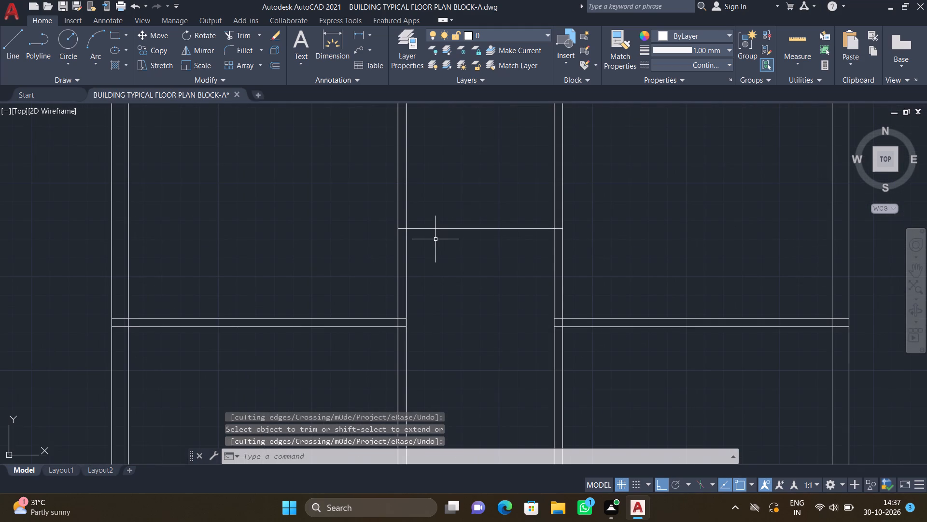
key("o")
key("Return")
type("4.5\"")
key("Return")
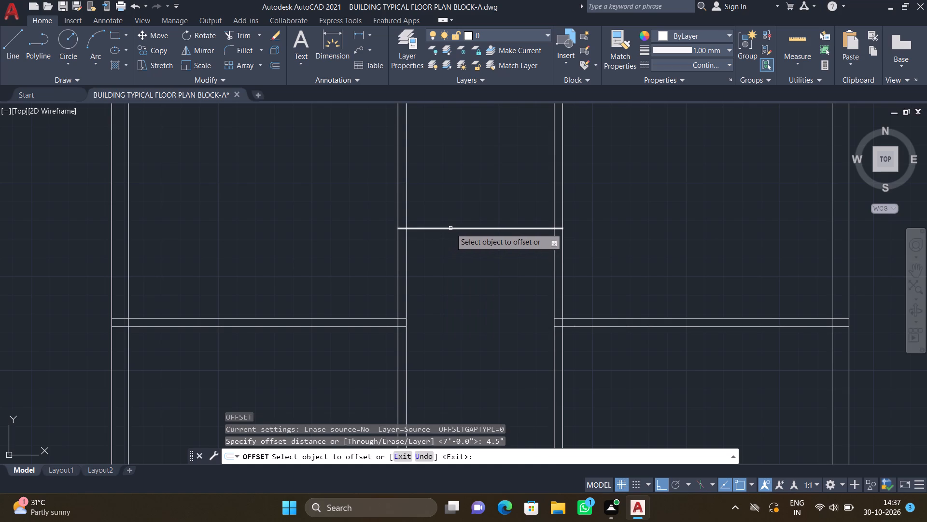
left_click(450, 228)
left_click(461, 255)
key("Return")
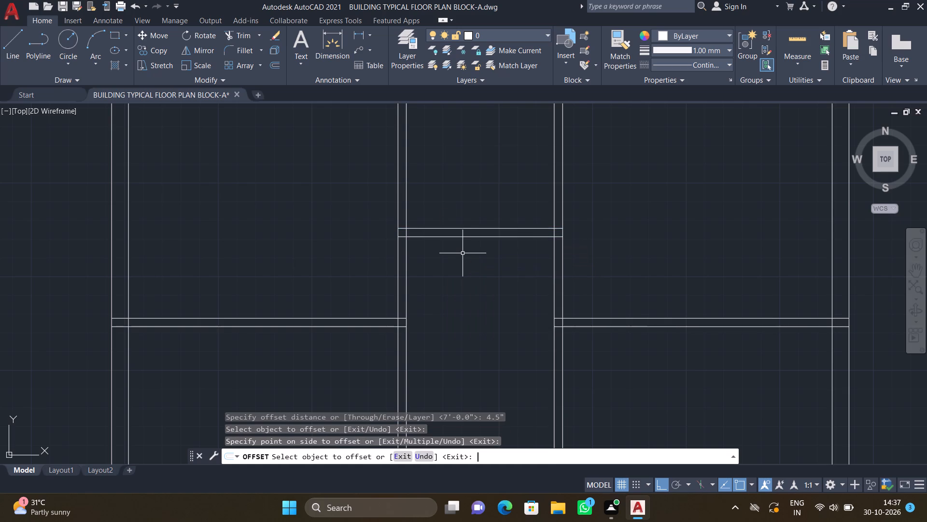
scroll(463, 246, "down", 2)
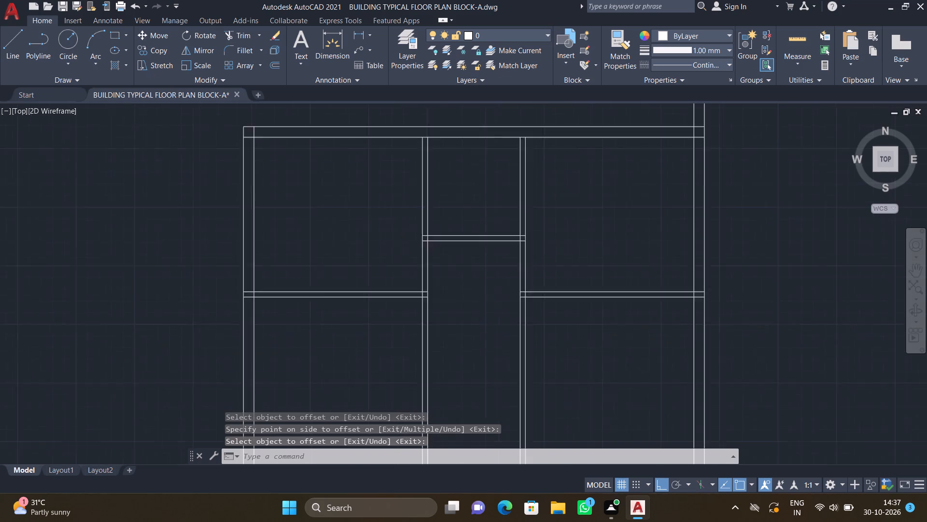
Trim the two vertical 4.5" partitions and the east outer wall lines off south of the horizontal partitions.
scroll(463, 246, "down", 1)
scroll(455, 326, "up", 1)
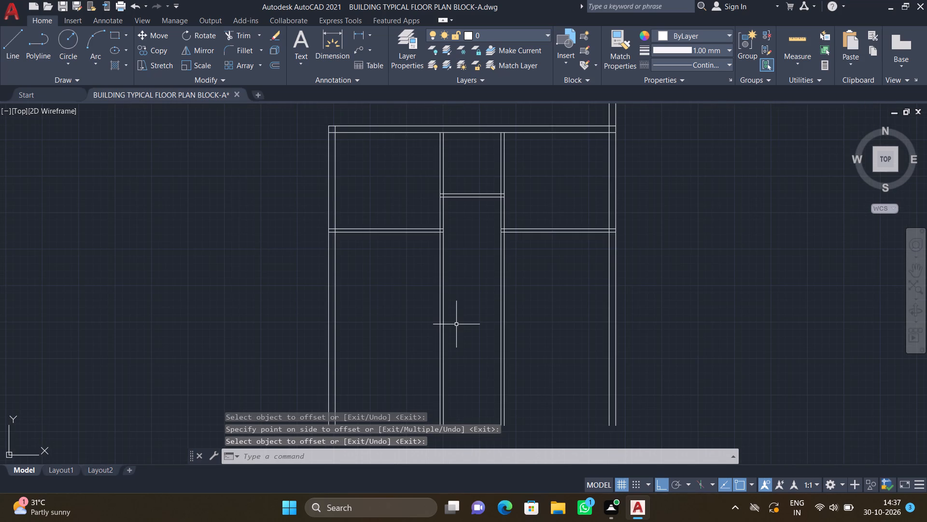
type("TR")
key("Return")
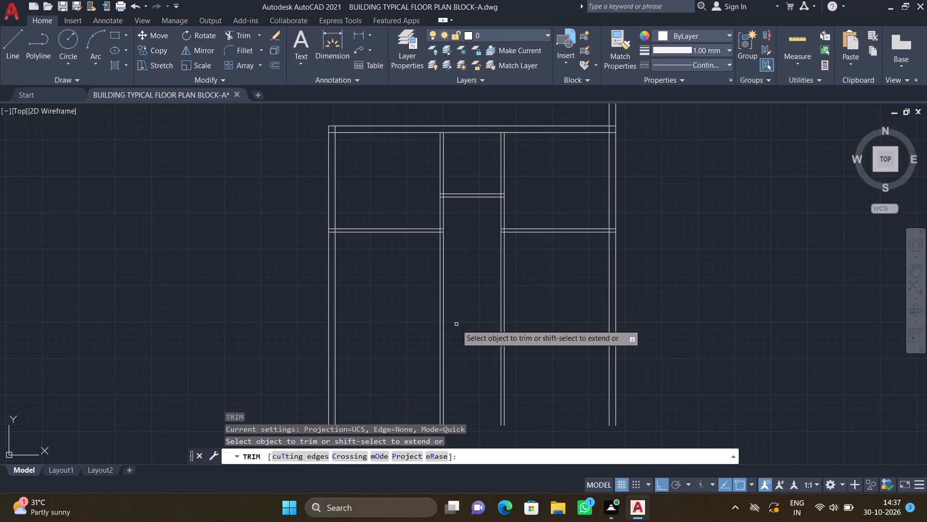
left_click_drag(424, 318, 460, 324)
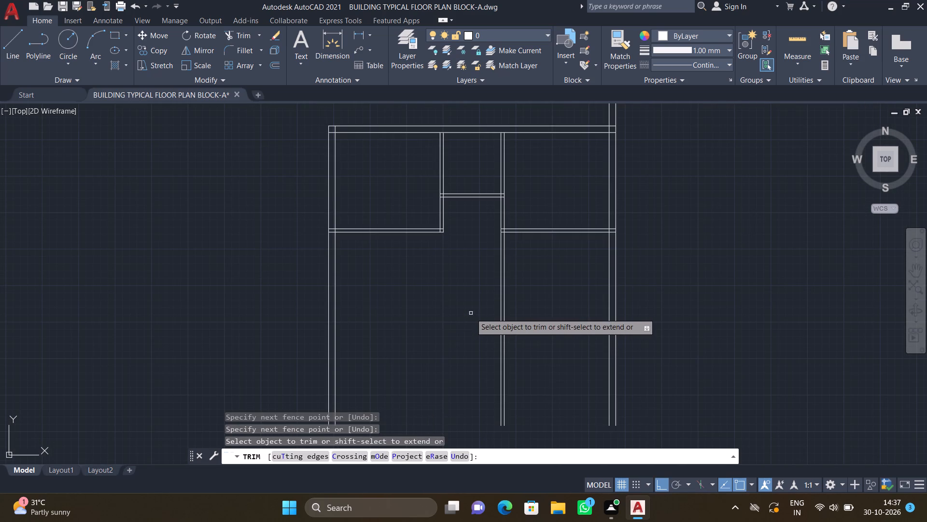
left_click_drag(472, 313, 623, 347)
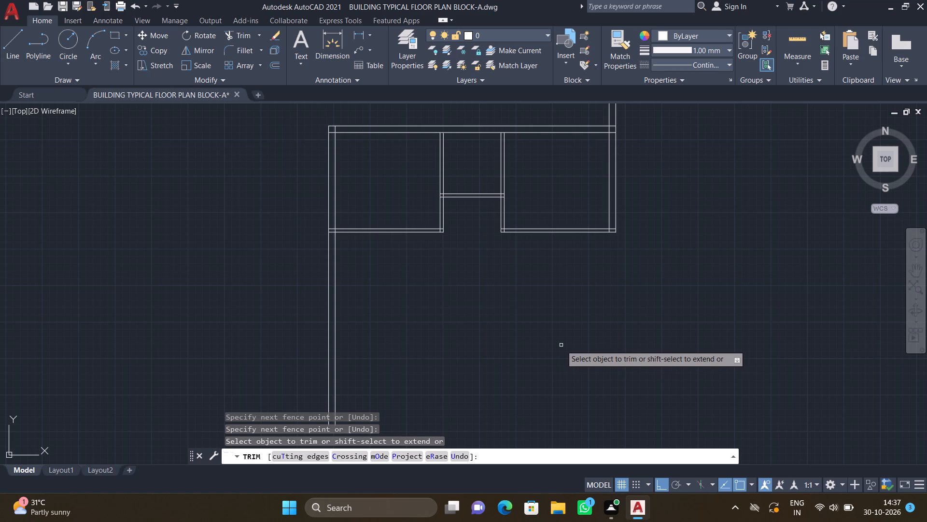
key("Escape")
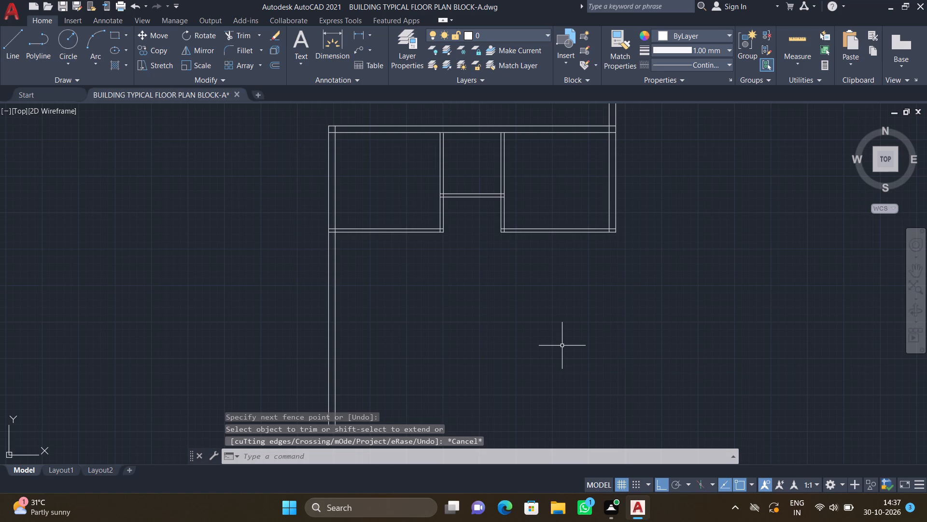
Draw a vertical line south from the east room's outer southeast corner to just past the south end of the west wall.
key("l")
key("Return")
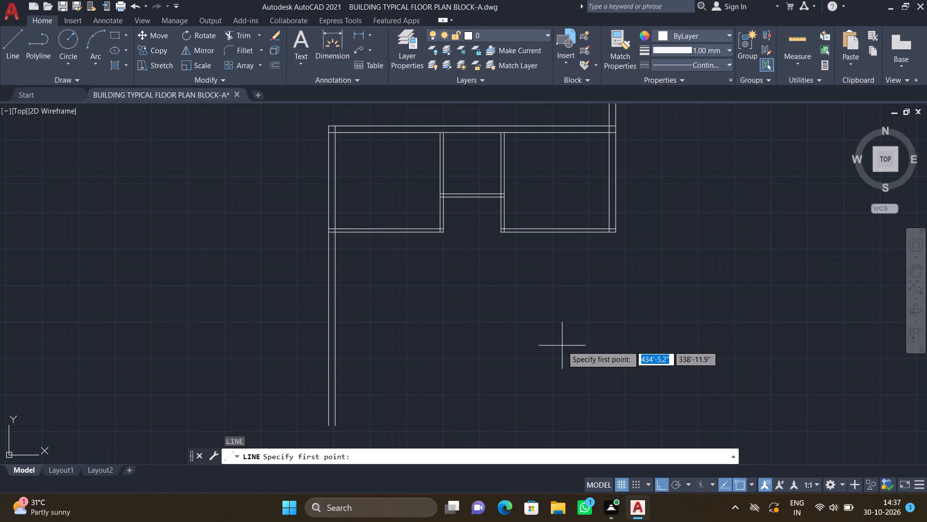
scroll(607, 233, "up", 2)
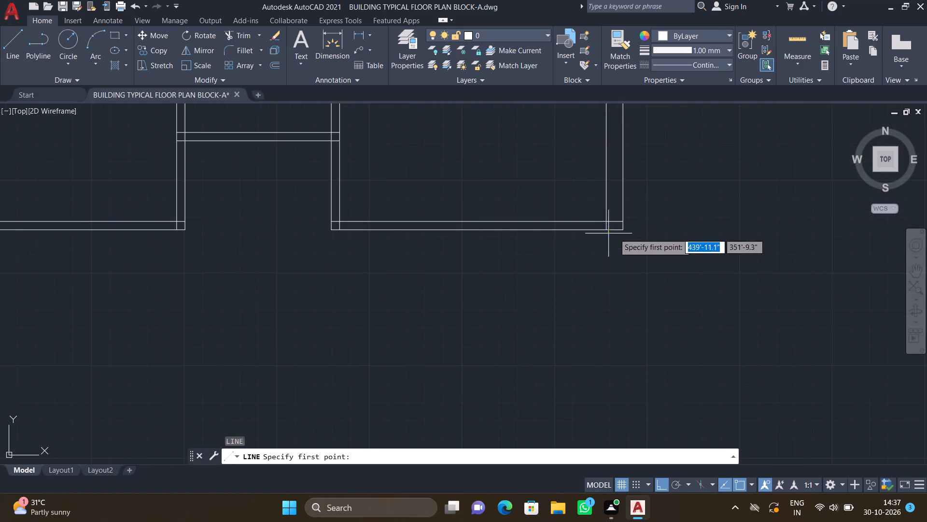
left_click_drag(625, 229, 629, 244)
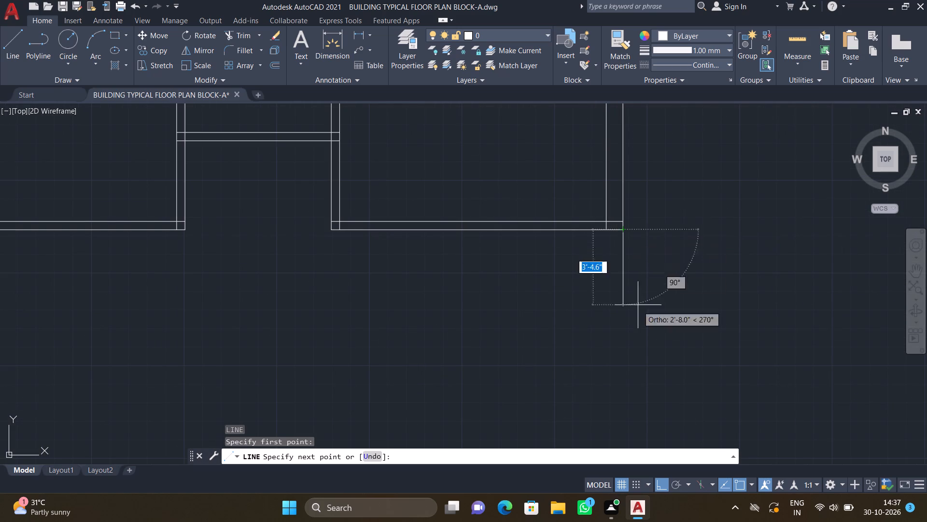
scroll(634, 321, "down", 3)
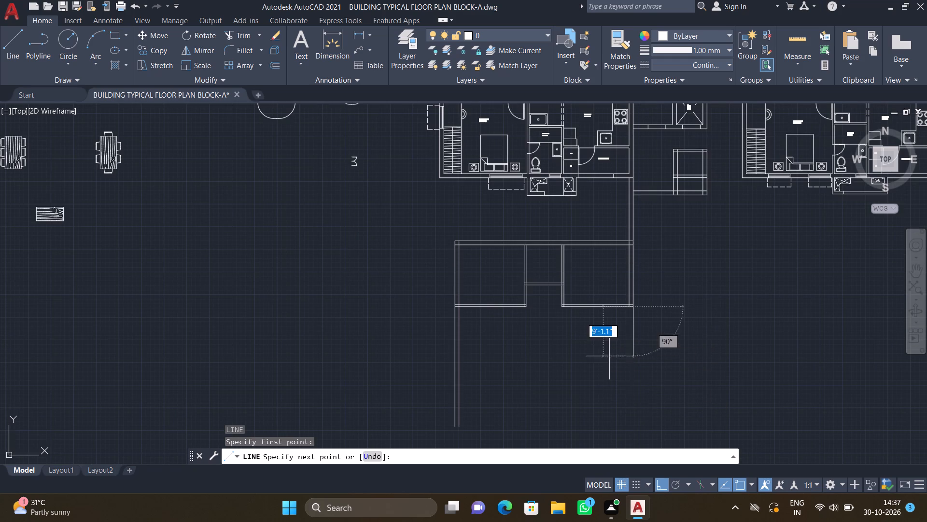
scroll(642, 428, "up", 1)
left_click(620, 434)
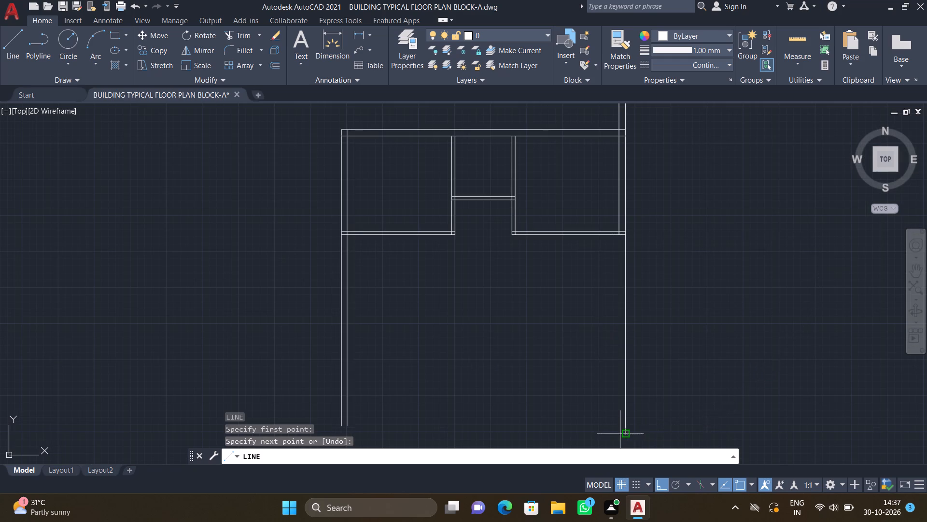
key("Return")
Offset the new vertical line 9" to the west to form the east outer wall.
key("o")
key("Return")
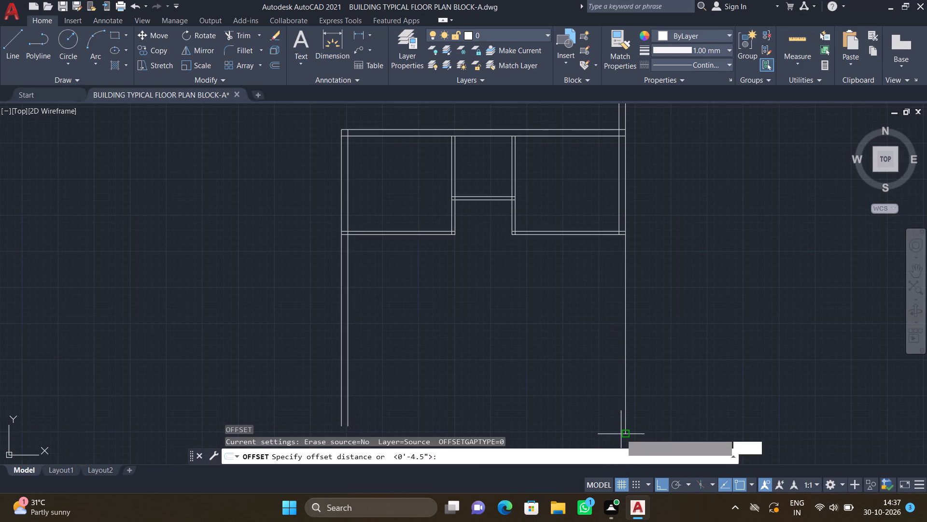
key("9")
key("shift+quotedbl")
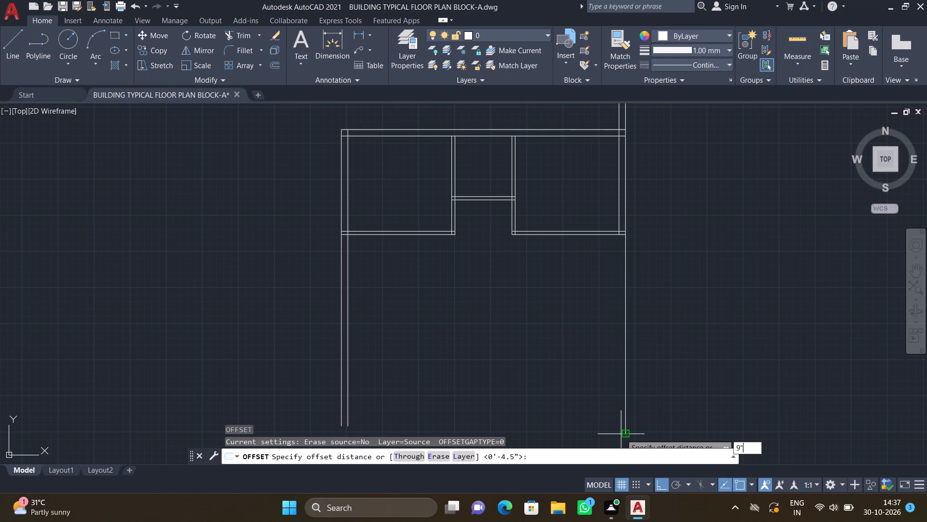
key("Return")
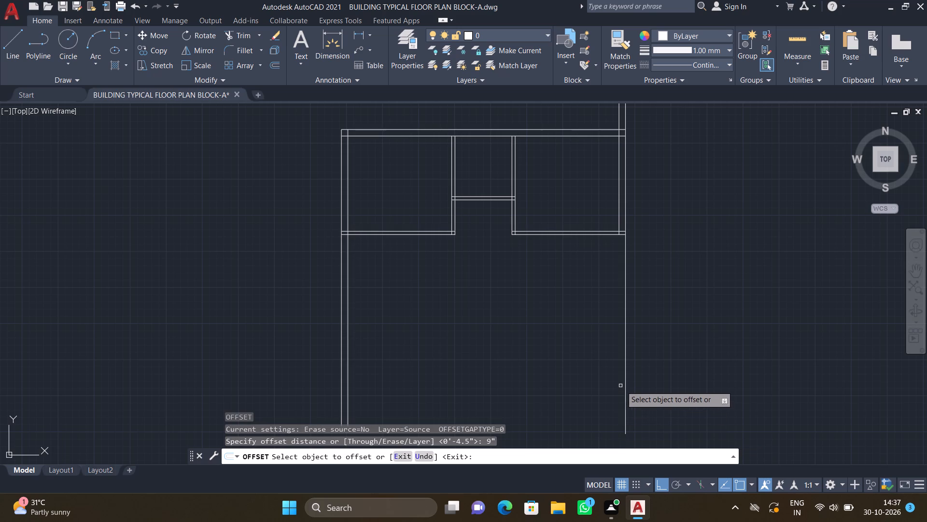
left_click(625, 391)
double_click(574, 403)
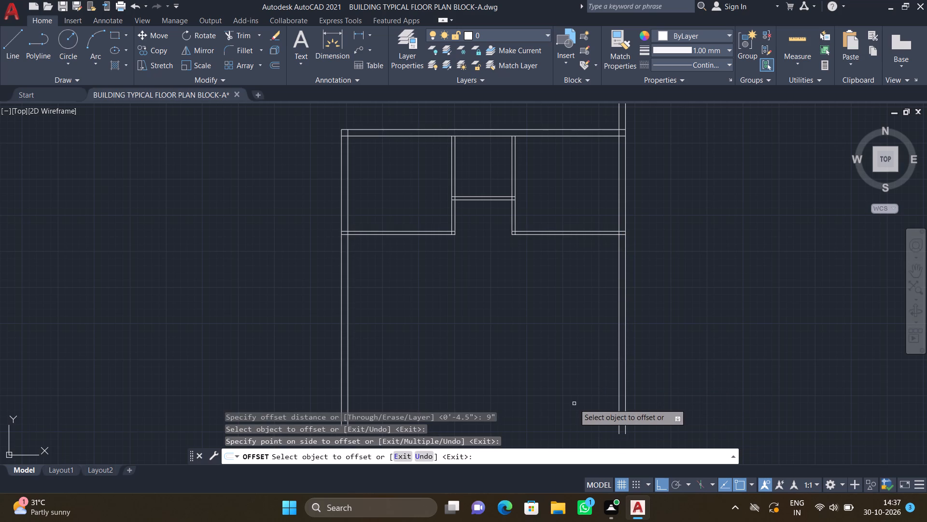
key("Return")
Offset the lower line of the west room's south partition 11' to the south.
scroll(568, 324, "down", 2)
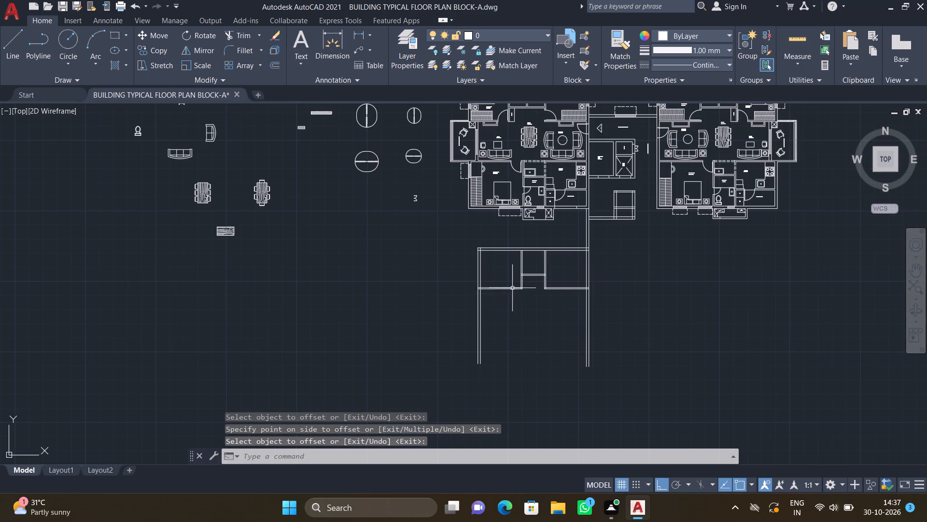
scroll(504, 316, "up", 2)
key("o")
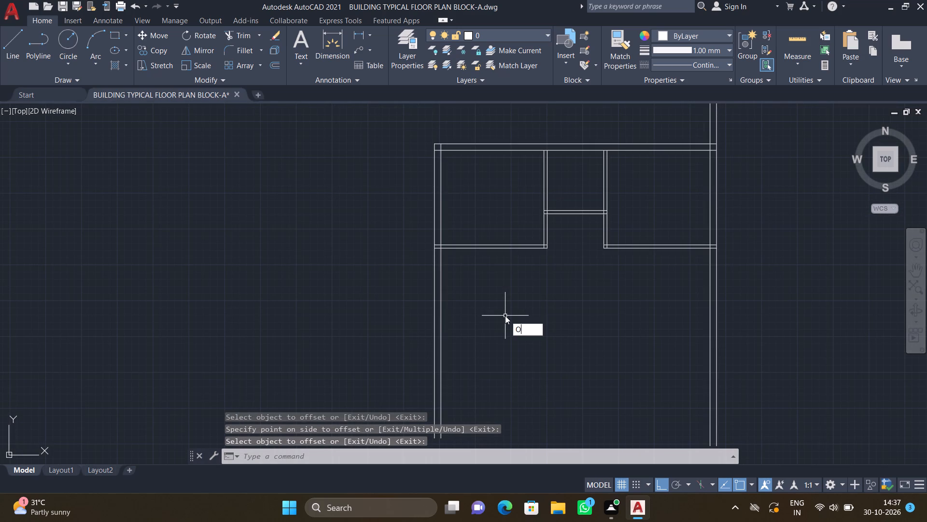
key("Return")
type("11'")
key("Return")
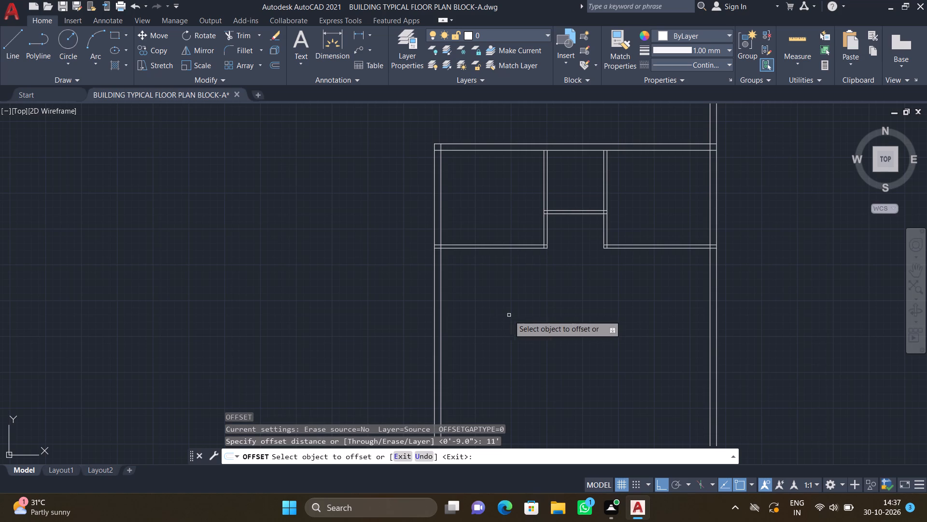
scroll(490, 248, "up", 1)
left_click(489, 247)
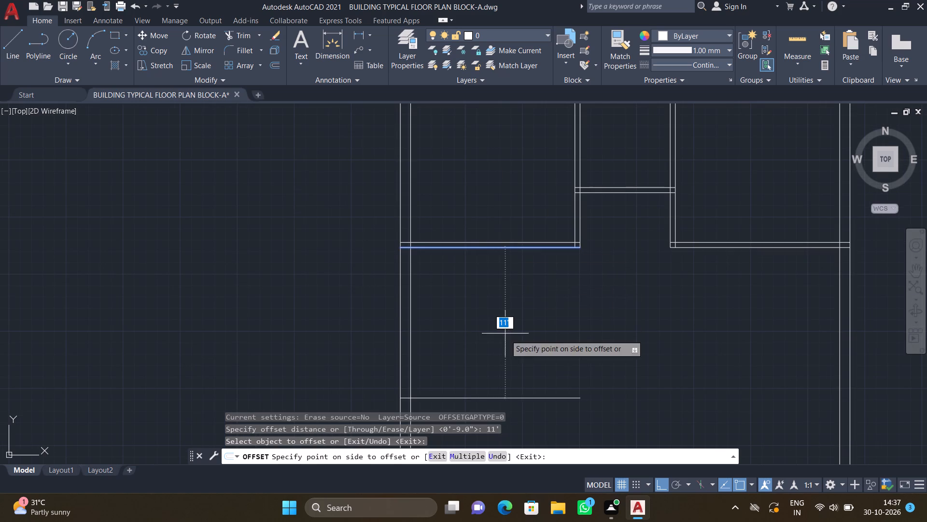
left_click(509, 352)
key("Return")
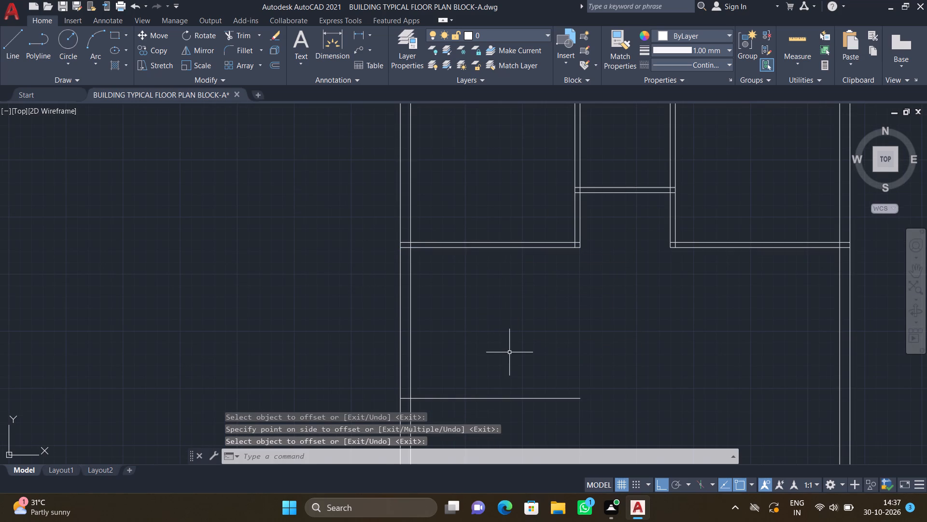
Extend the new horizontal line east to the outer line of the east 9" wall.
type("EX")
key("Return")
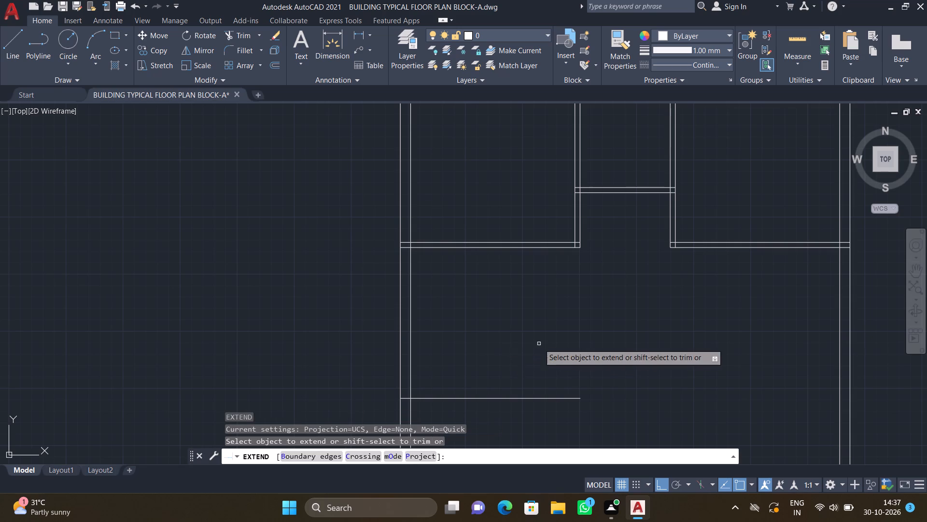
scroll(539, 347, "down", 2)
scroll(557, 375, "up", 1)
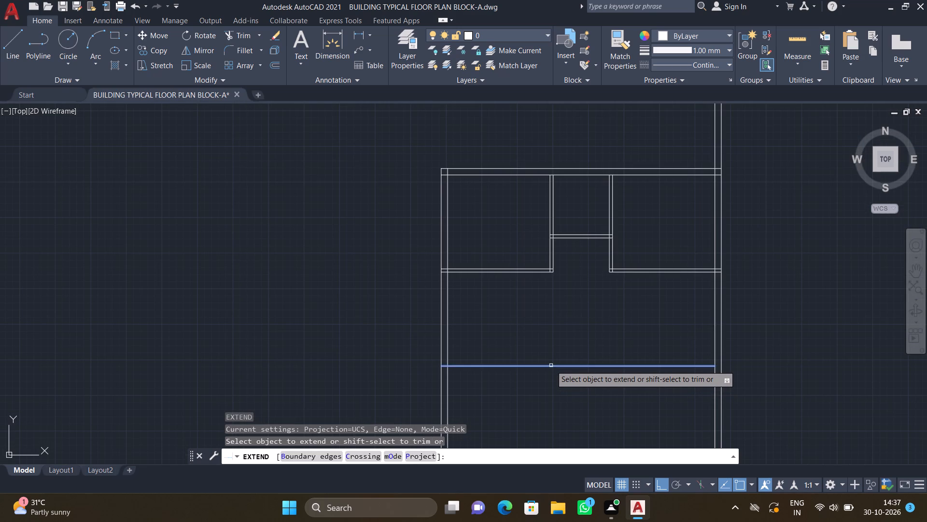
left_click(551, 365)
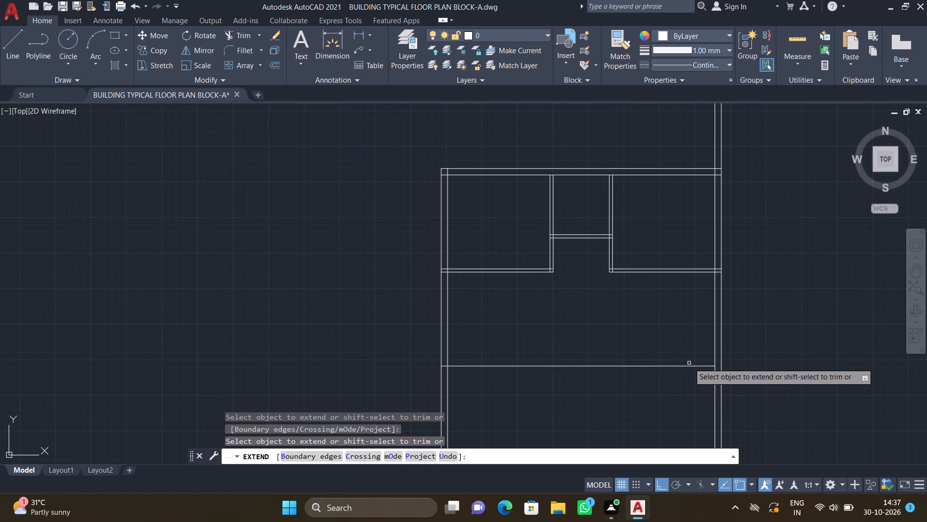
left_click(690, 365)
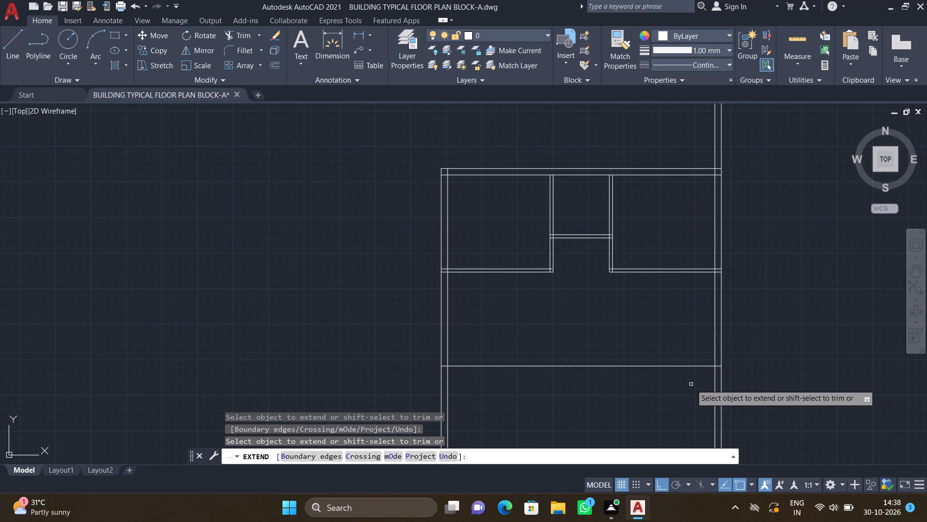
key("Return")
Offset the extended horizontal line 4.5" to the south to form a full-width partition.
key("o")
key("Return")
type("4.5\"")
key("Return")
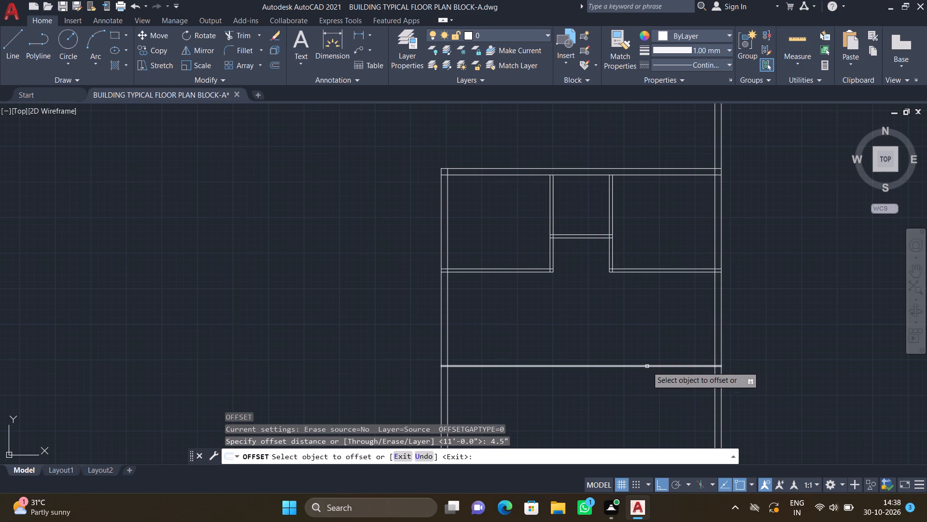
left_click_drag(646, 366, 636, 397)
left_click(636, 397)
key("Return")
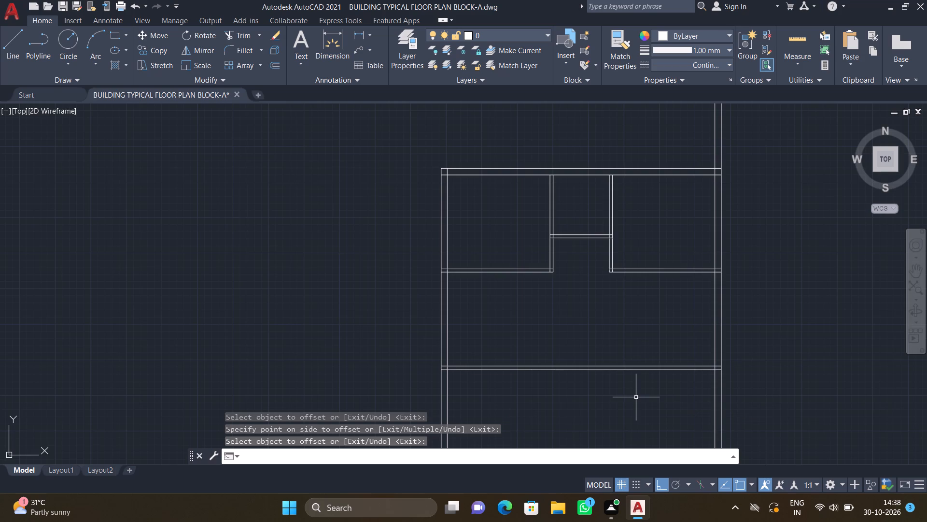
Offset the lower line of the full-width partition 13'1" to the south.
scroll(678, 399, "down", 3)
scroll(627, 420, "up", 1)
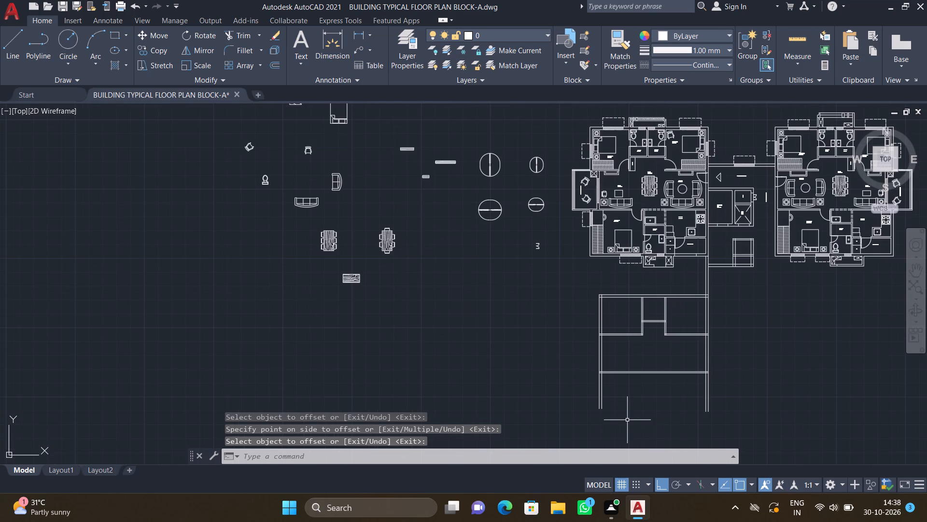
scroll(625, 418, "up", 1)
key("o")
key("Return")
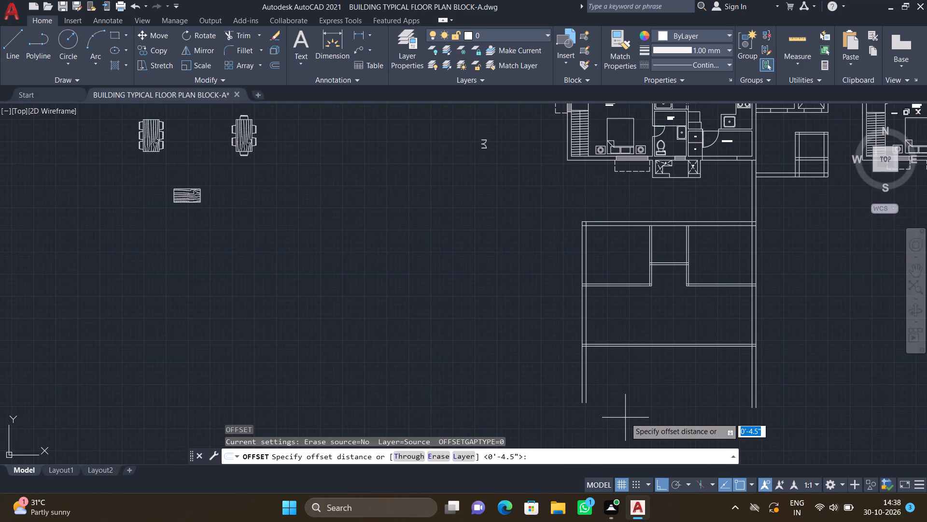
type("13'")
type("1\"")
key("Return")
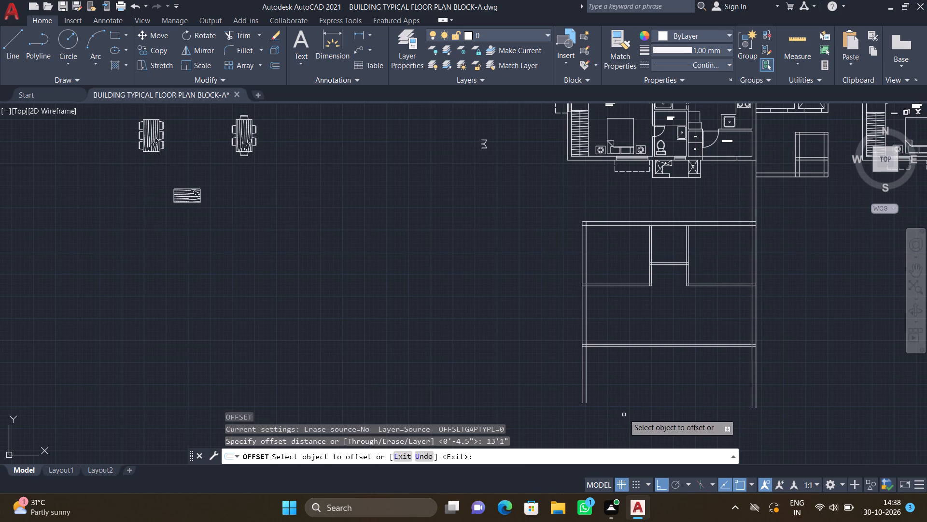
scroll(638, 353, "up", 2)
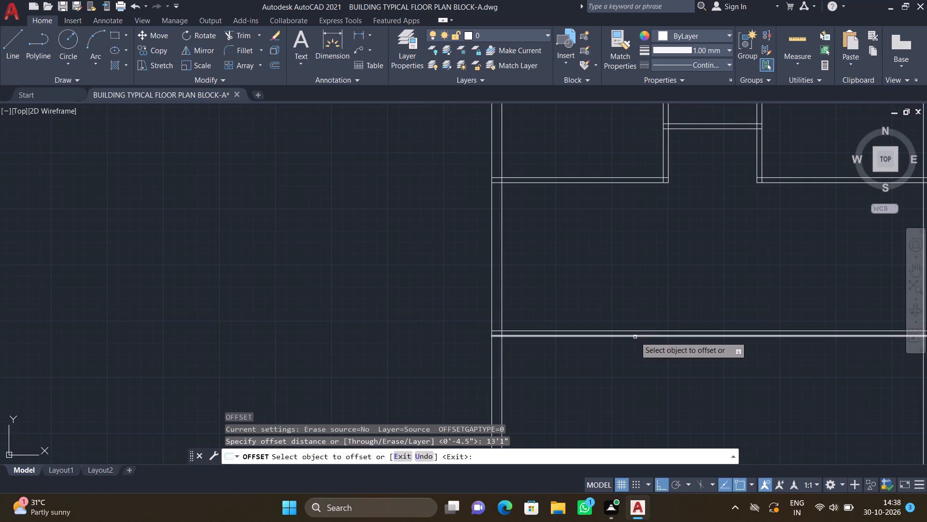
left_click(635, 336)
left_click(393, 444)
scroll(408, 420, "down", 3)
scroll(551, 440, "down", 3)
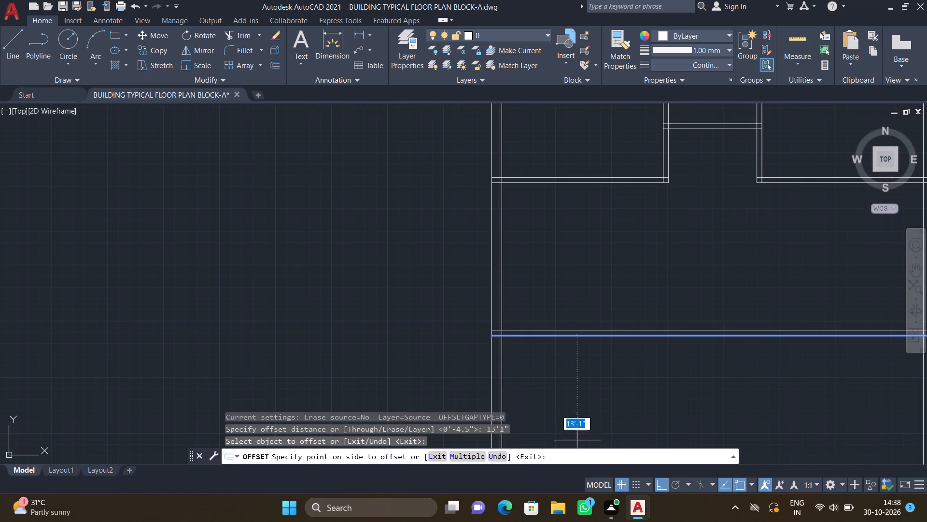
scroll(515, 337, "down", 2)
scroll(546, 401, "up", 1)
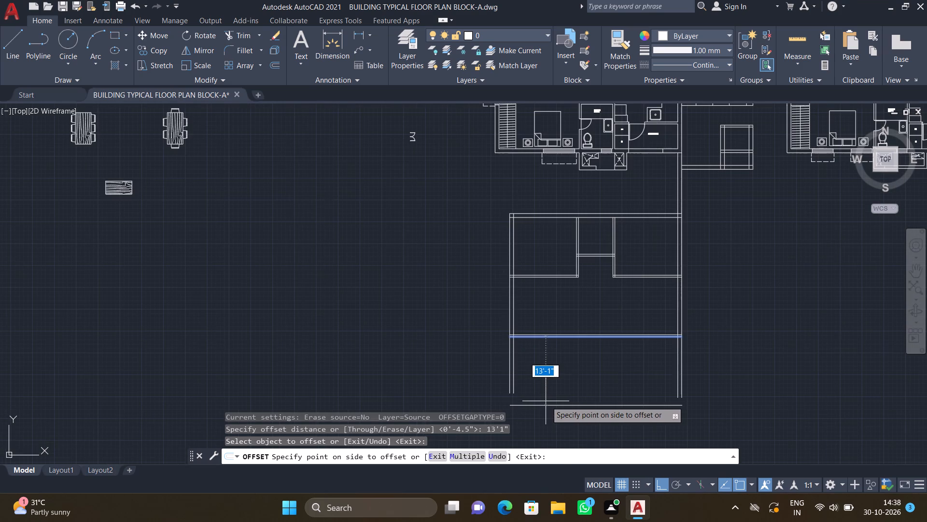
left_click(547, 400)
key("Return")
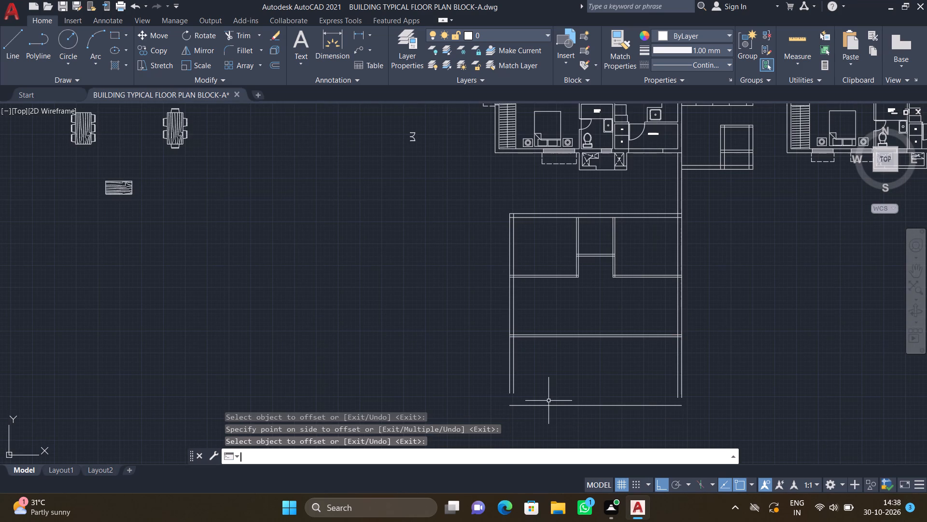
middle_click_drag(559, 399, 535, 338)
scroll(539, 359, "up", 1)
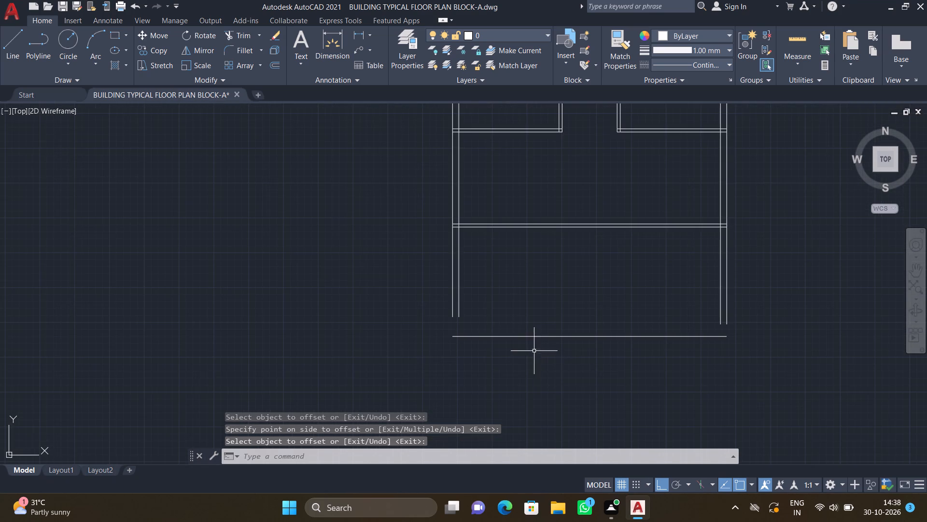
scroll(469, 329, "up", 1)
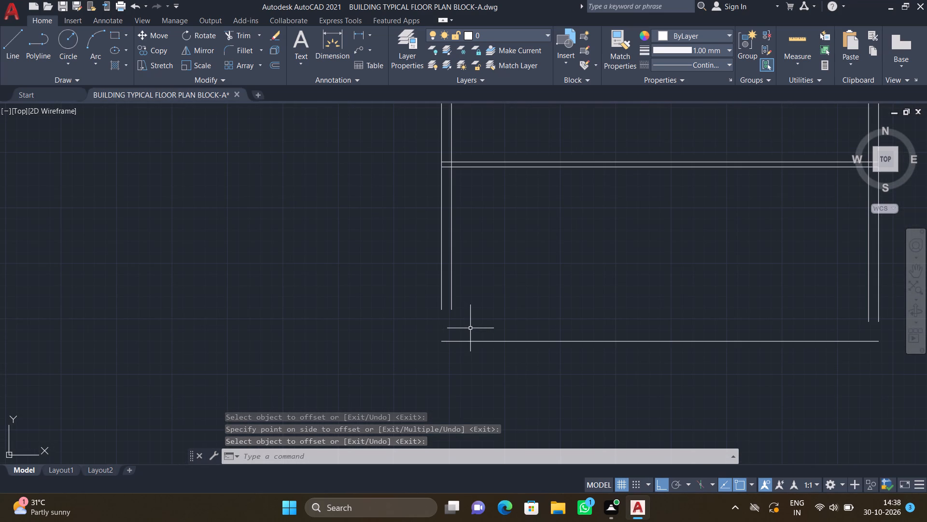
Extend both lines of the west and east 9" walls south to the new bottom horizontal line.
type("EX")
key("Return")
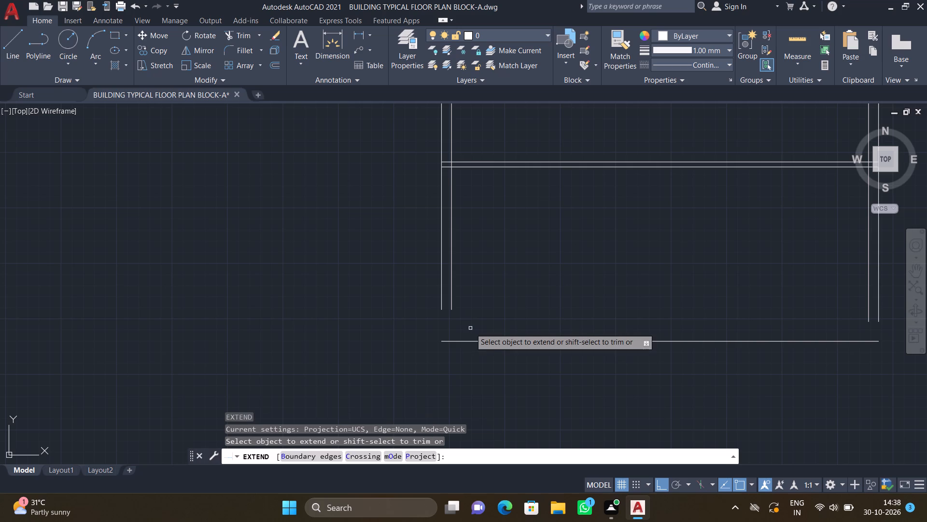
scroll(435, 310, "up", 2)
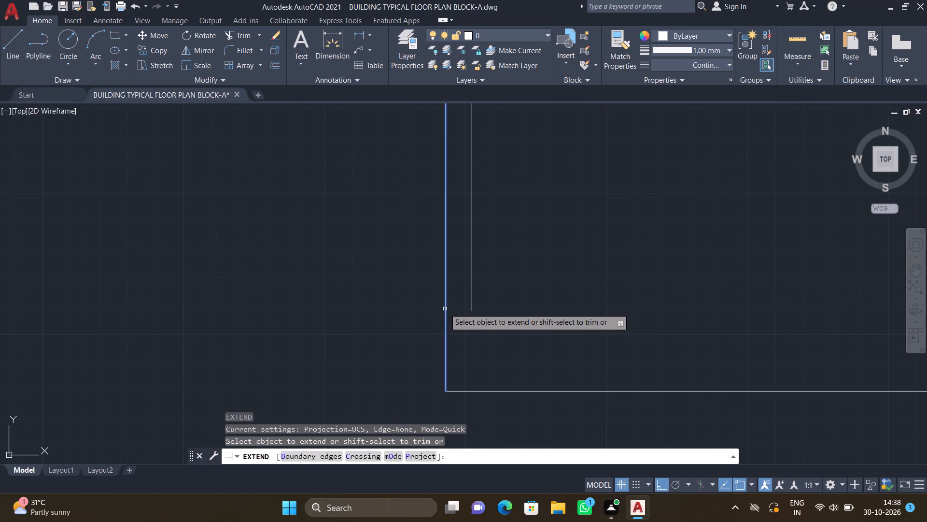
left_click(445, 308)
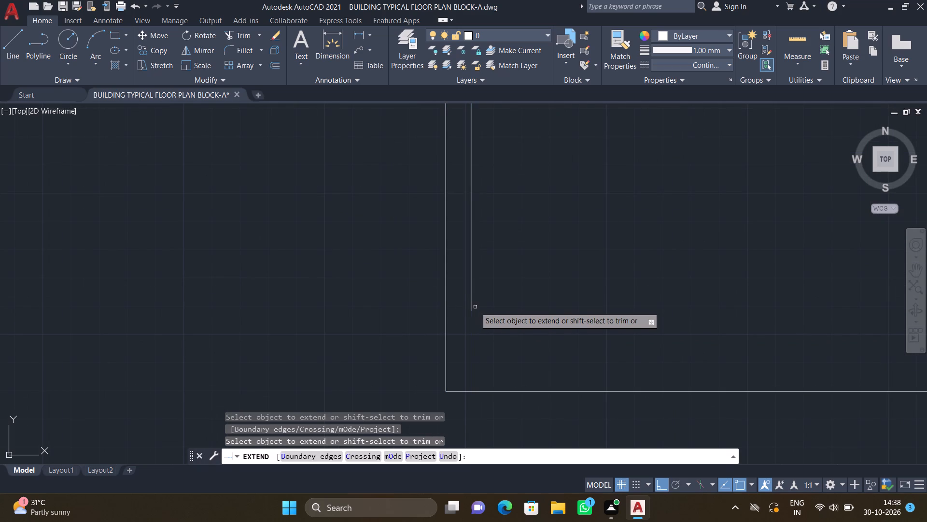
left_click(470, 304)
scroll(501, 318, "down", 4)
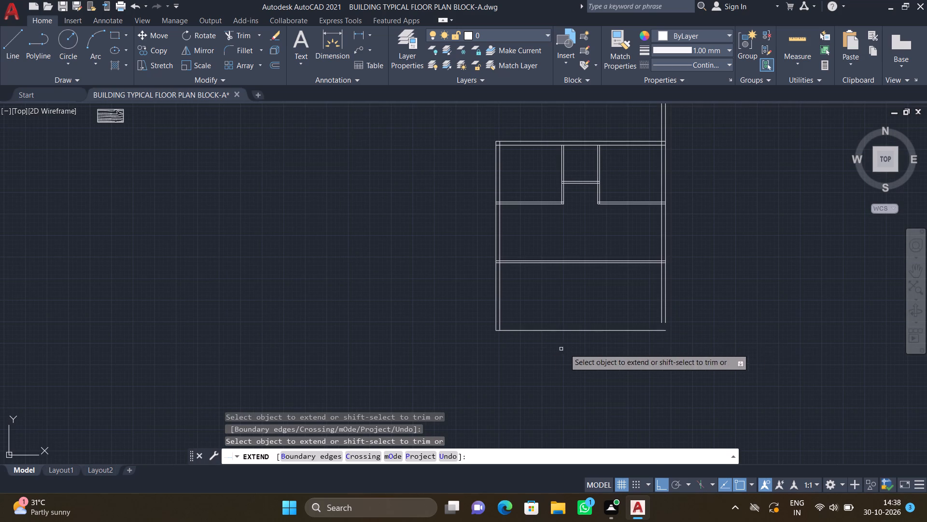
scroll(653, 325, "up", 4)
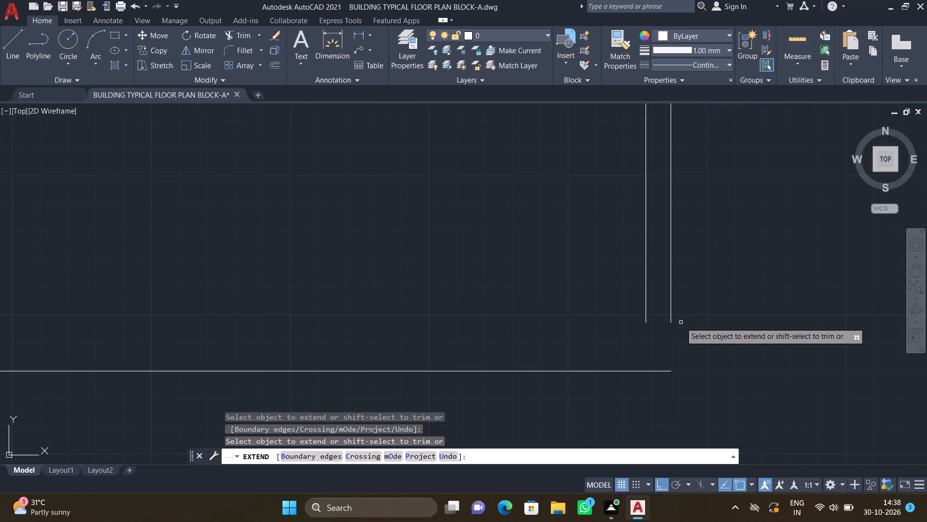
left_click(672, 315)
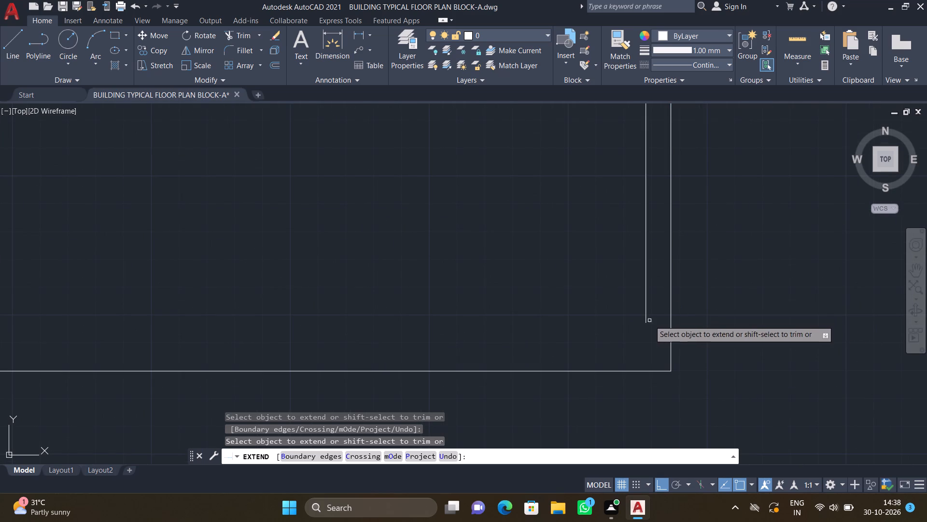
left_click(646, 314)
key("Return")
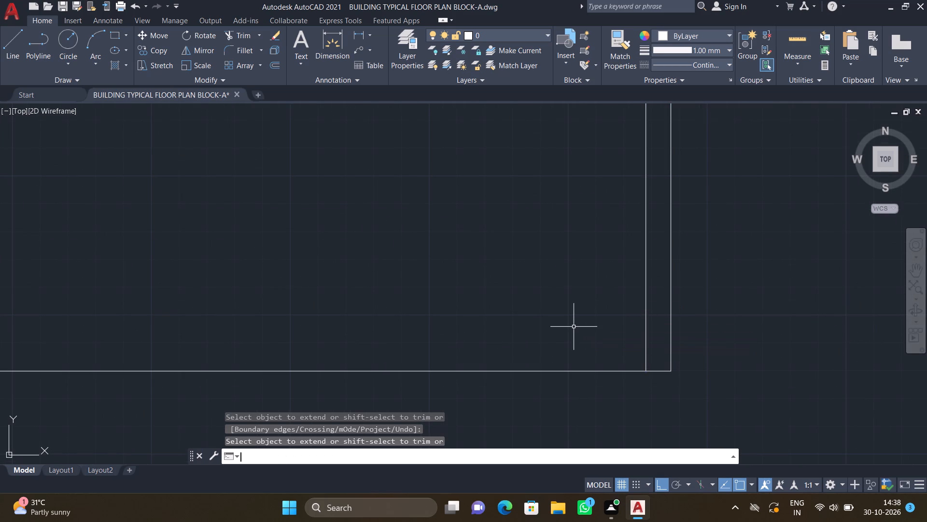
Offset the bottom horizontal line 9" to the south to form the south outer wall.
scroll(559, 324, "down", 3)
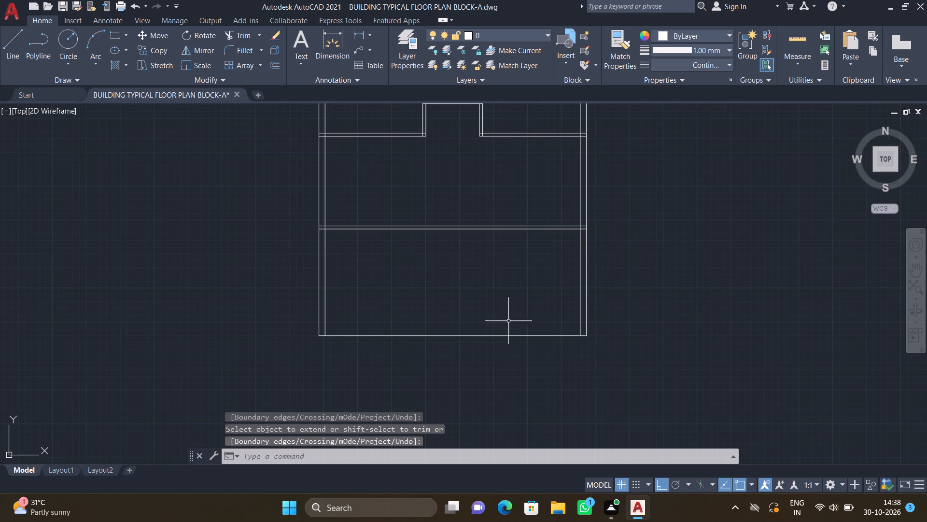
scroll(466, 336, "up", 2)
key("o")
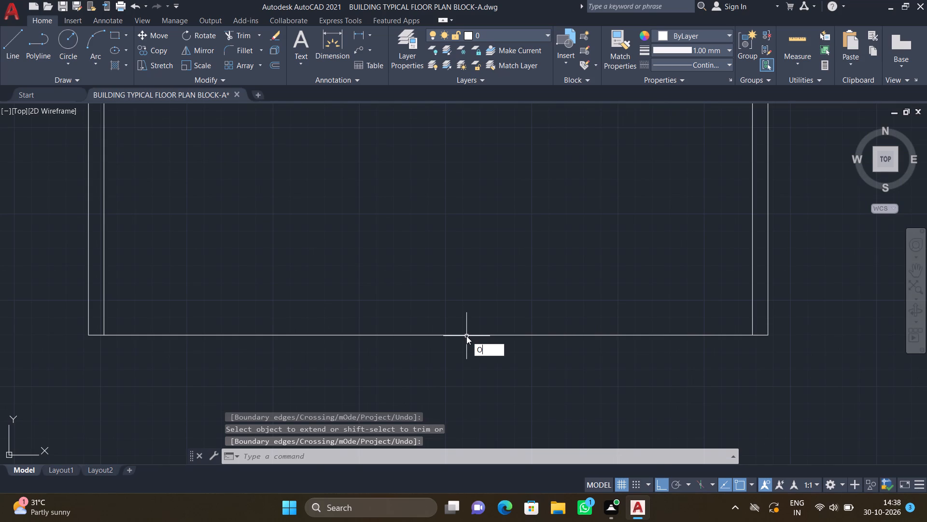
key("Return")
key("9")
key("shift+quotedbl")
key("Return")
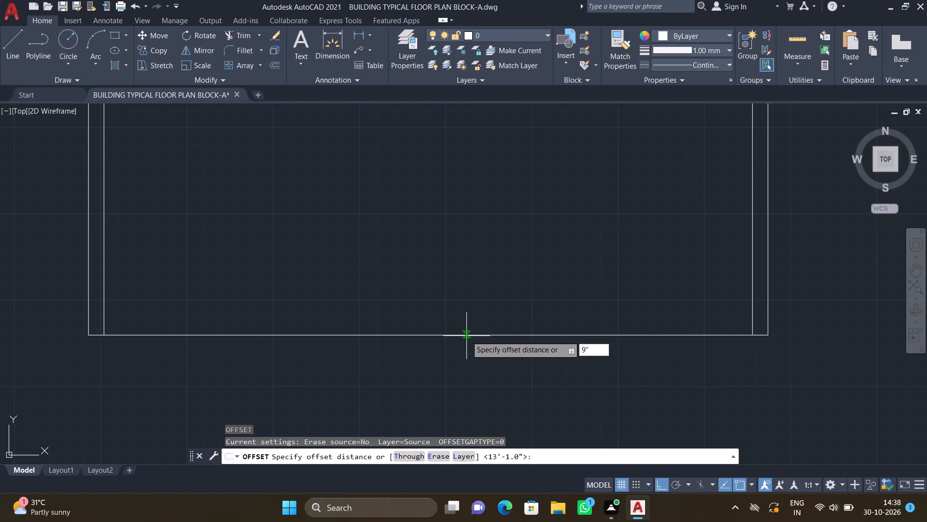
left_click(467, 334)
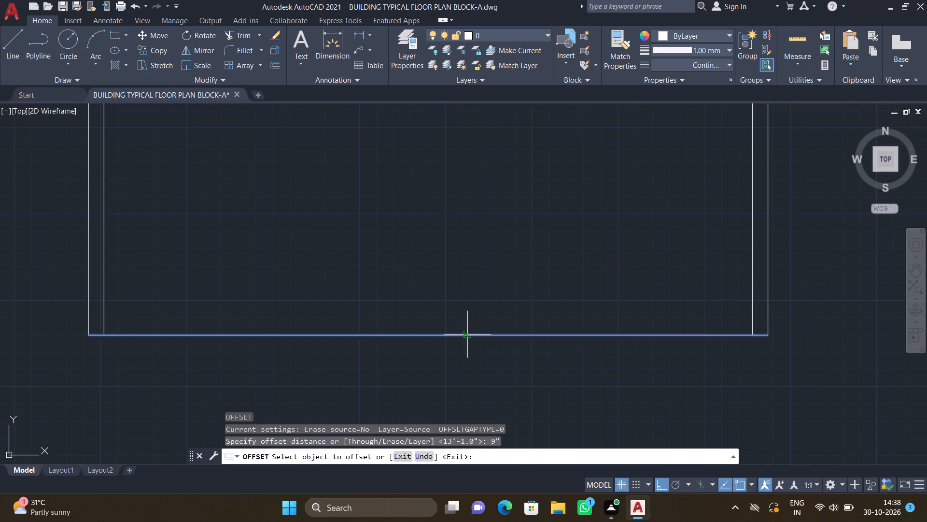
left_click(475, 369)
key("Return")
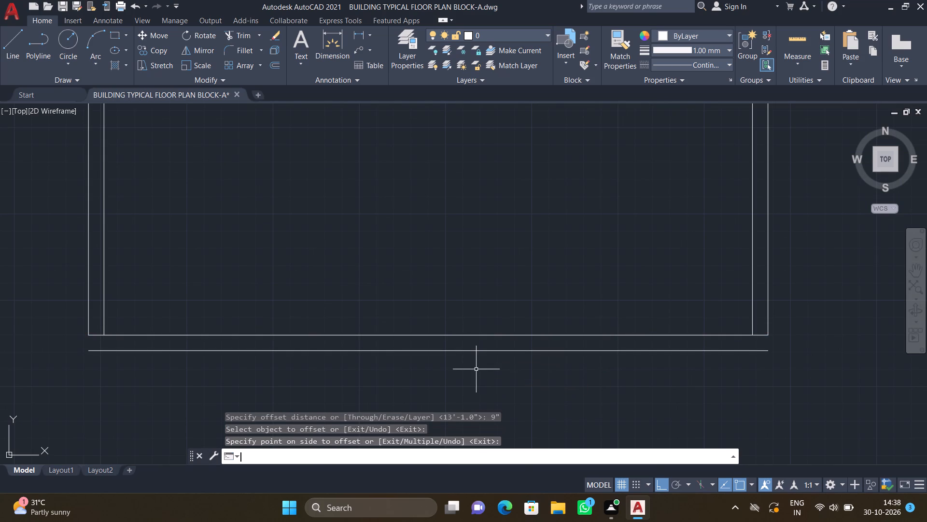
Extend both lines of the west and east walls to the outer line of the south 9" wall.
type("EX")
key("Return")
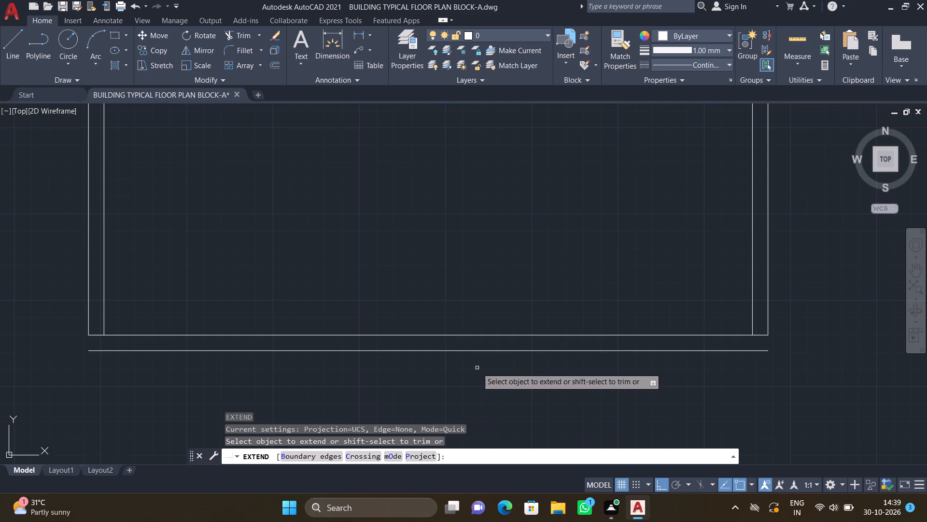
left_click(104, 324)
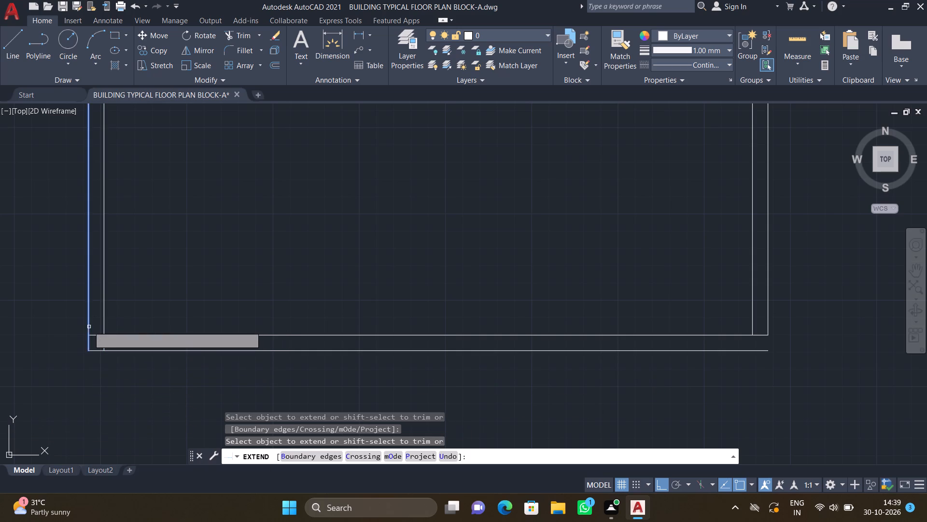
left_click(87, 325)
scroll(209, 342, "down", 1)
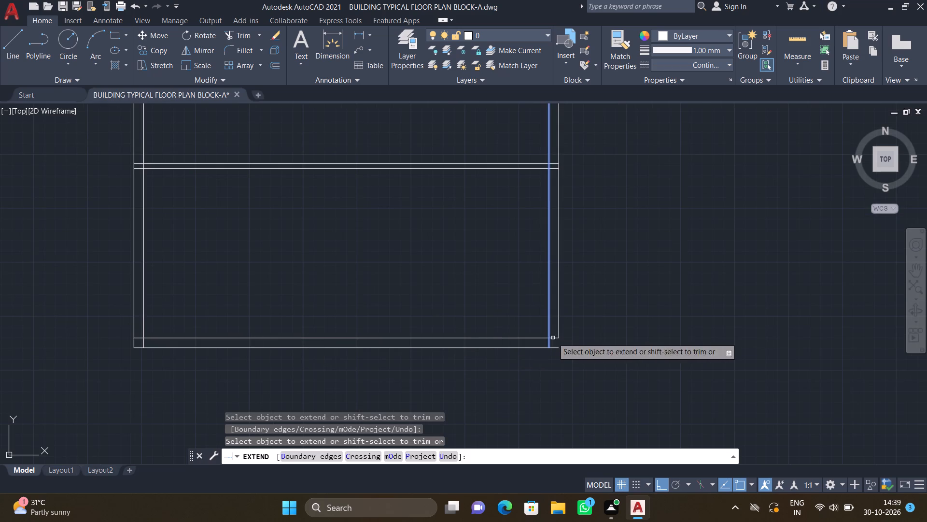
scroll(553, 338, "up", 2)
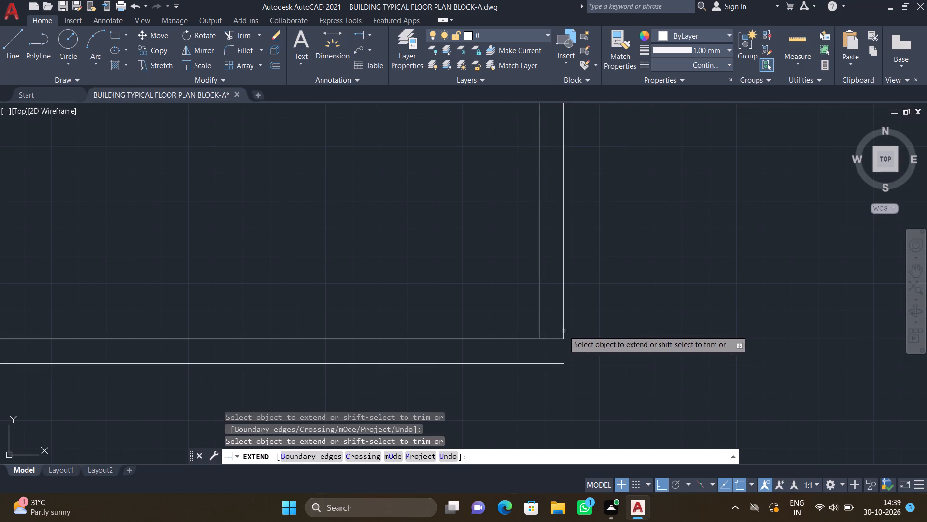
left_click(565, 331)
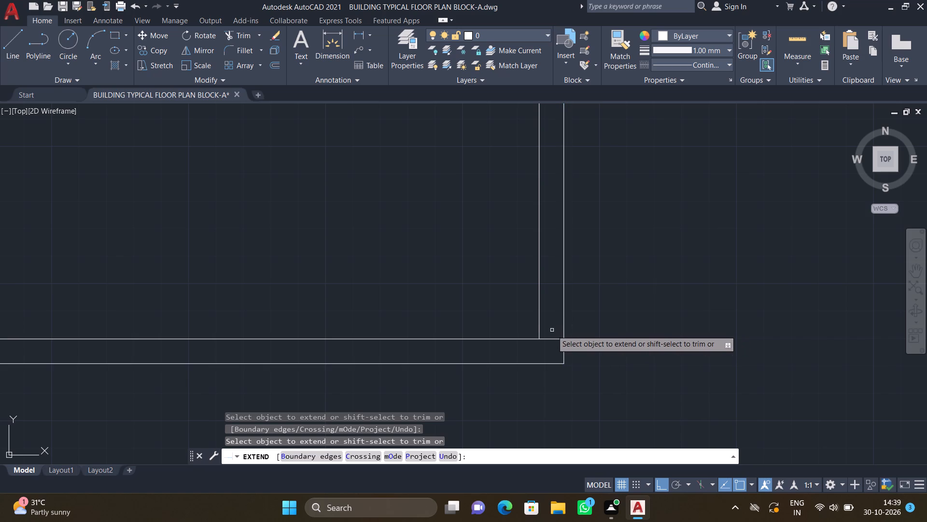
left_click(539, 319)
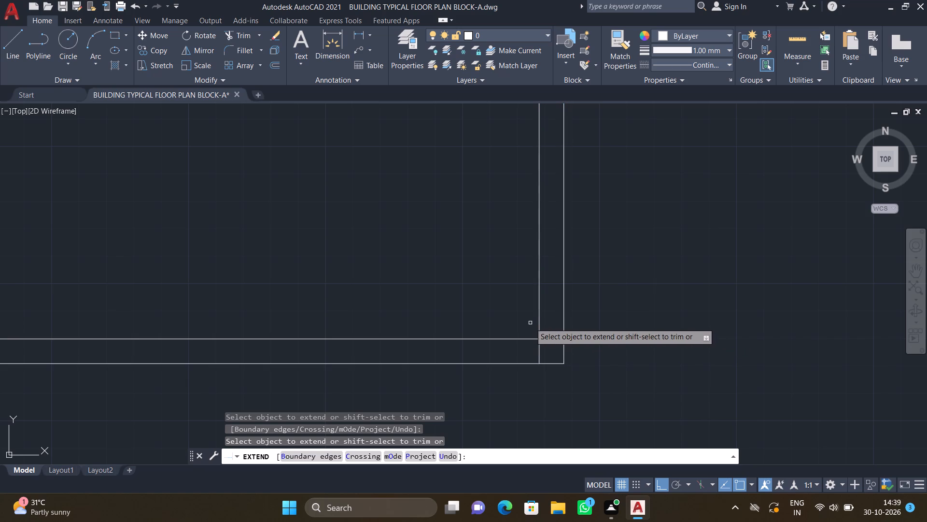
key("Return")
Offset the inner line of the west 9" wall 13'7" to the east.
scroll(506, 346, "down", 4)
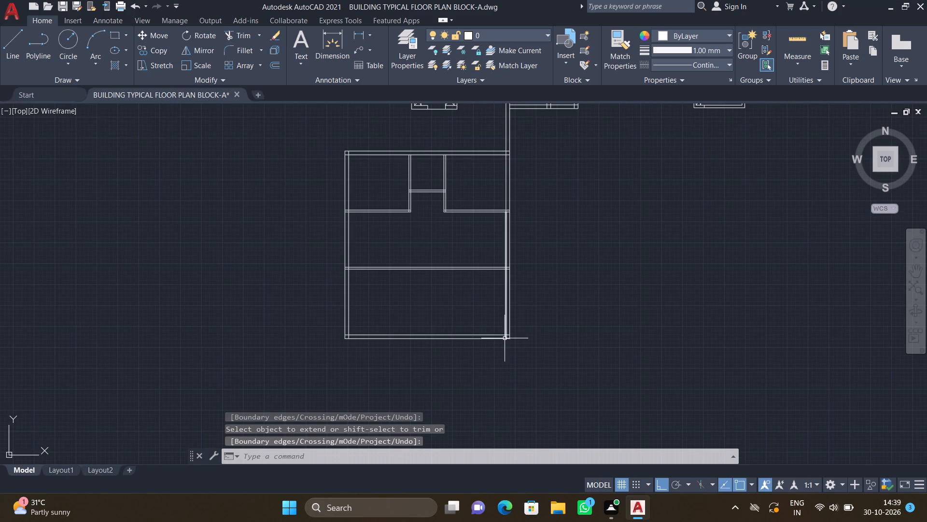
scroll(388, 290, "up", 2)
key("o")
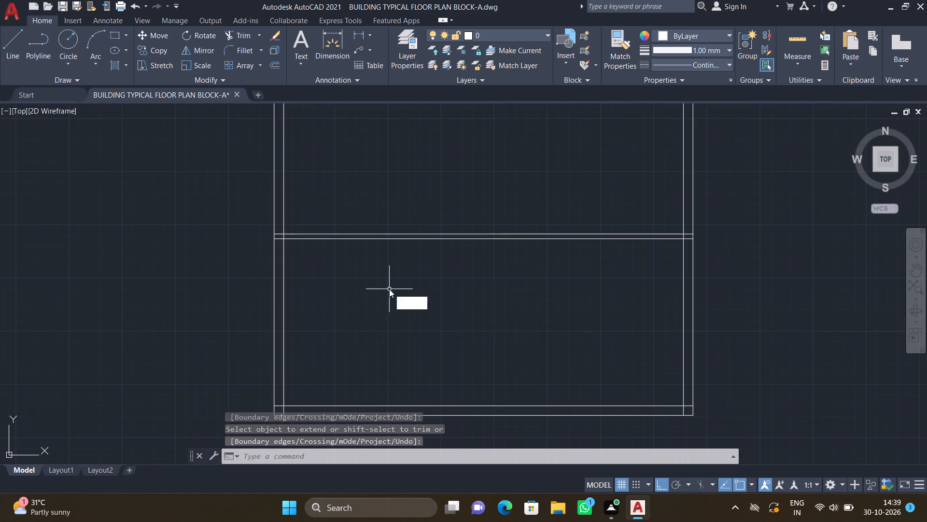
key("Return")
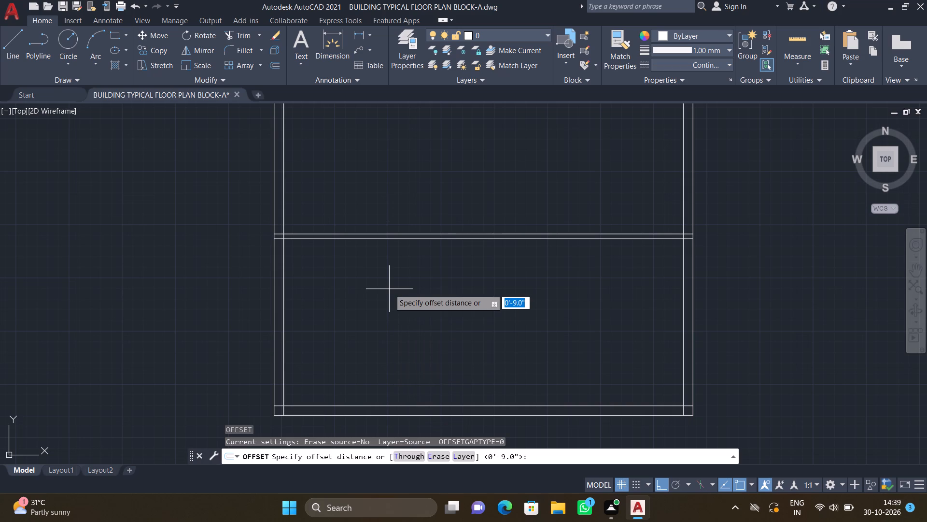
type("13'")
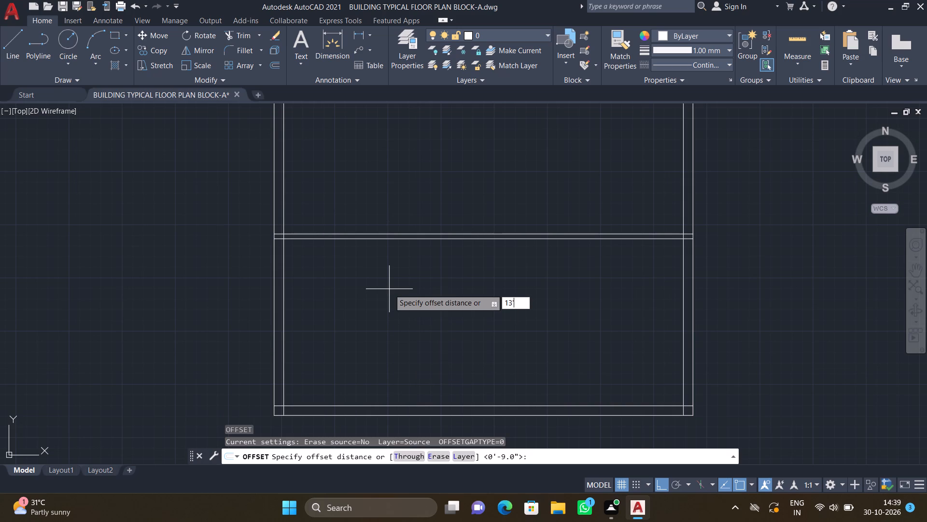
type("7\"")
key("Return")
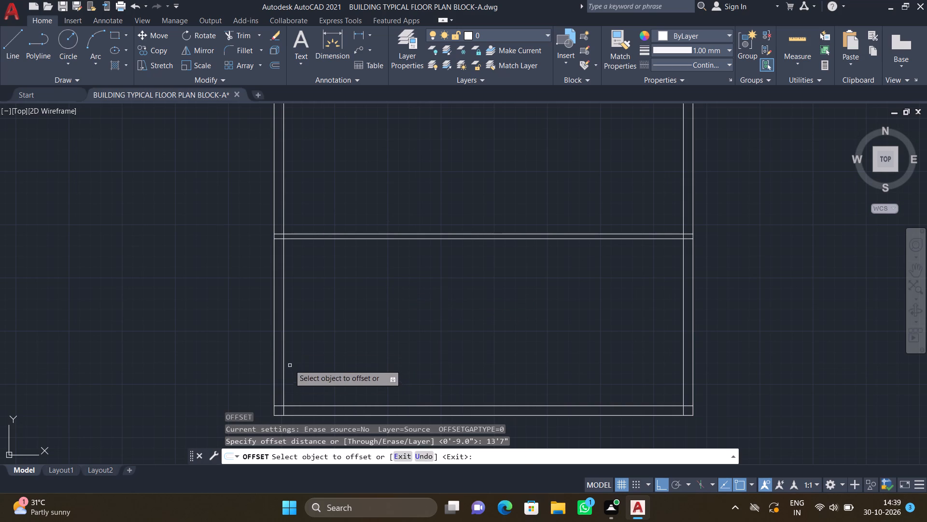
left_click(284, 354)
left_click(423, 345)
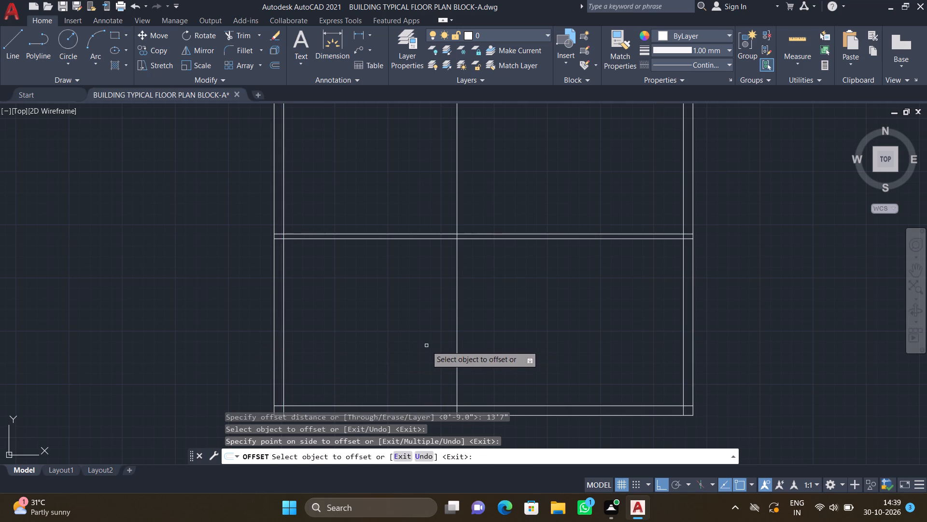
key("Return")
Trim away the new vertical line's segments north of the full-width partition, including those crossing the small middle room and north wall.
type("TR")
key("Return")
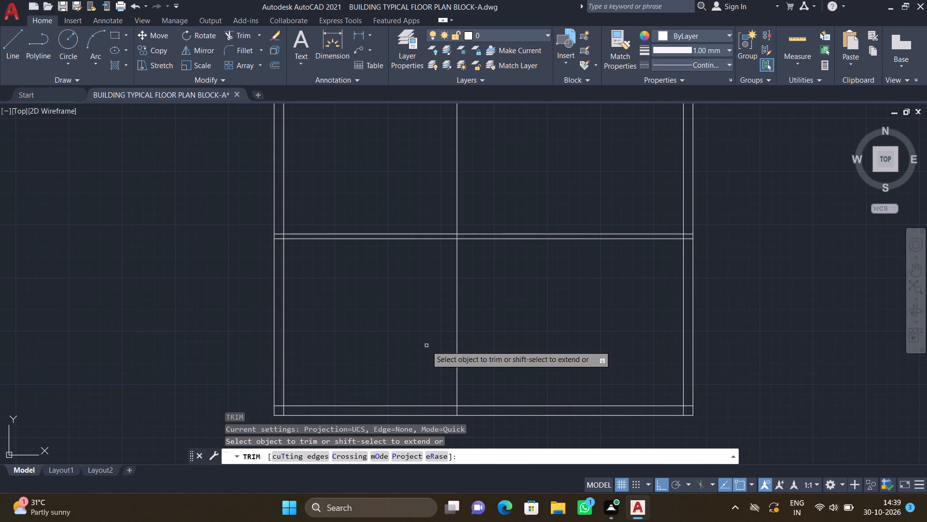
scroll(429, 350, "down", 3)
scroll(441, 261, "up", 3)
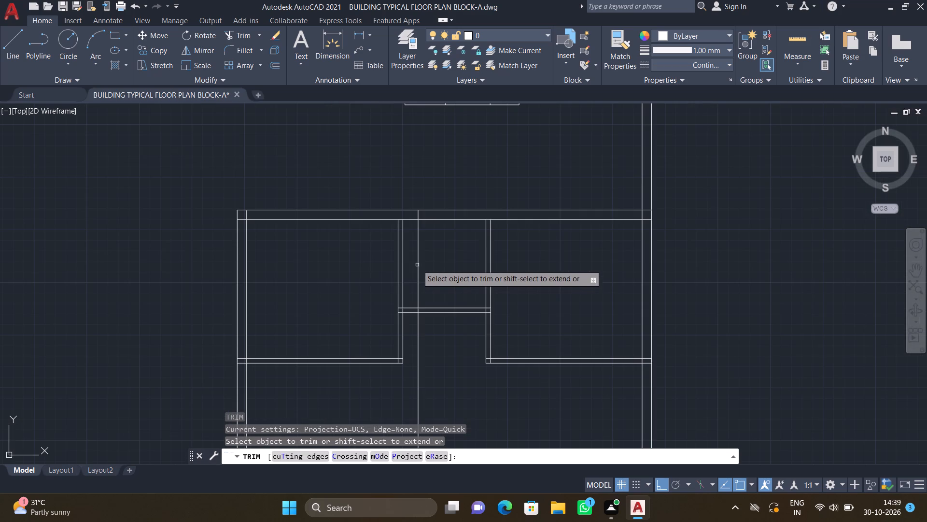
left_click(420, 265)
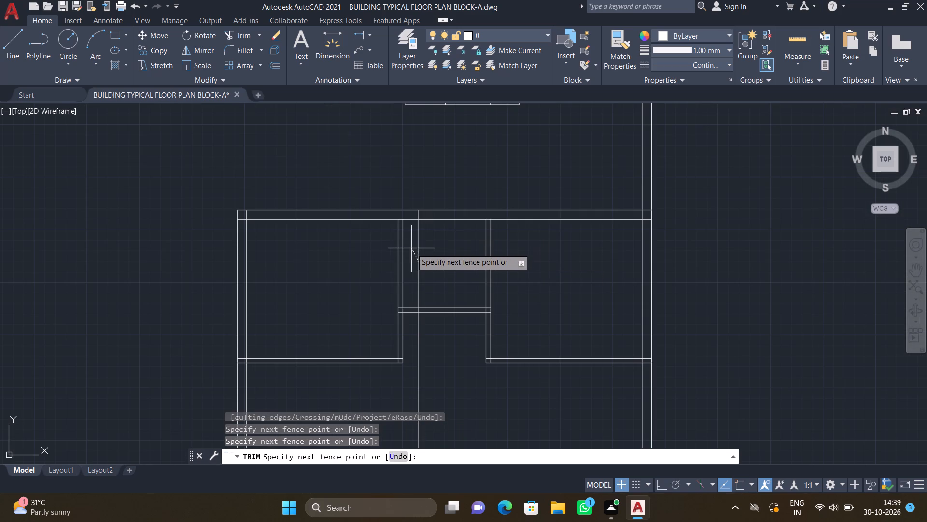
scroll(411, 248, "up", 1)
left_click(411, 248)
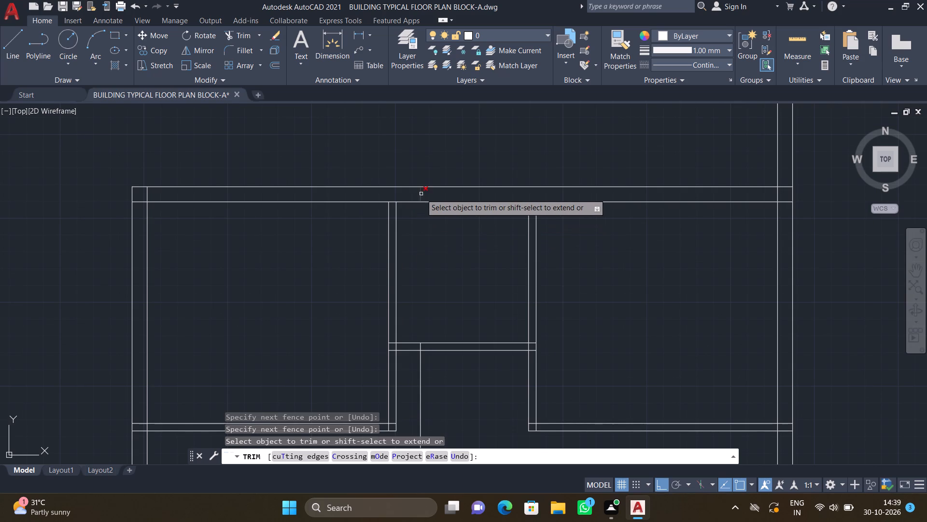
scroll(421, 194, "up", 1)
left_click(421, 197)
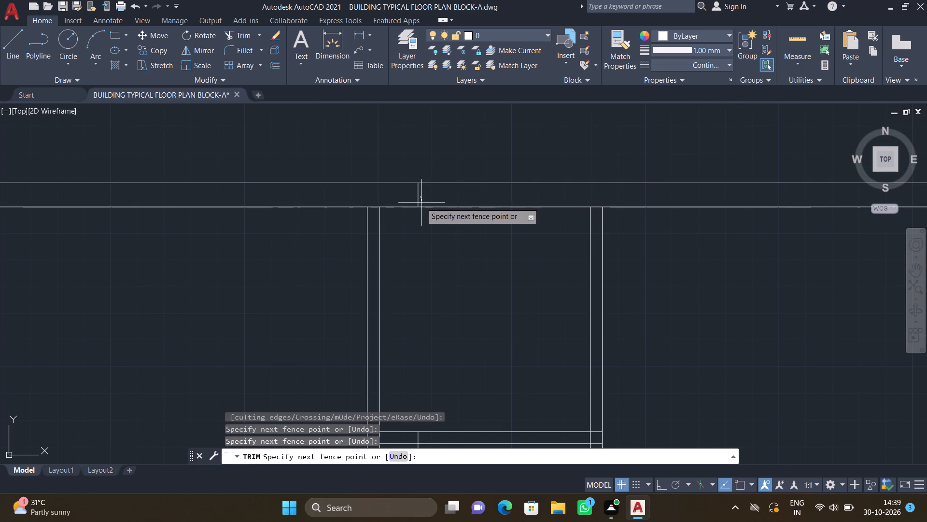
left_click(407, 199)
scroll(425, 250, "down", 6)
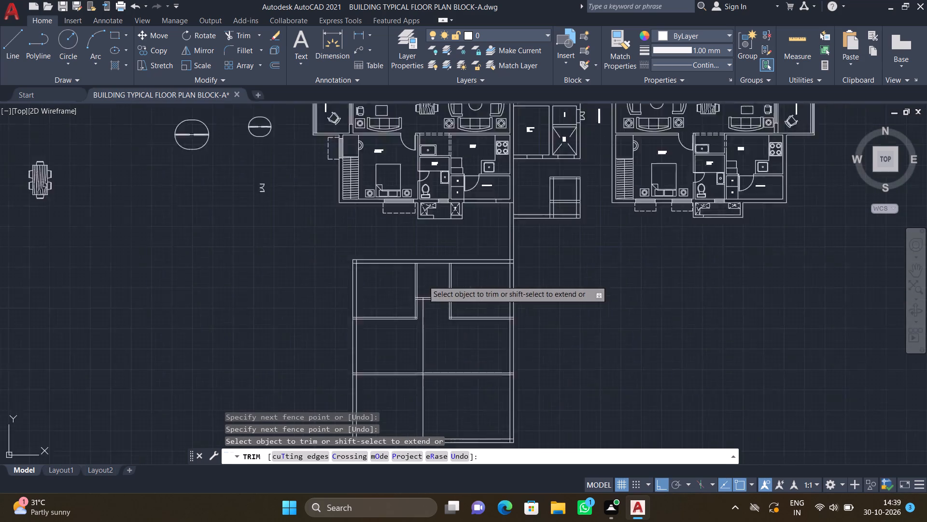
scroll(422, 347, "up", 4)
left_click_drag(415, 318, 438, 323)
scroll(438, 323, "down", 2)
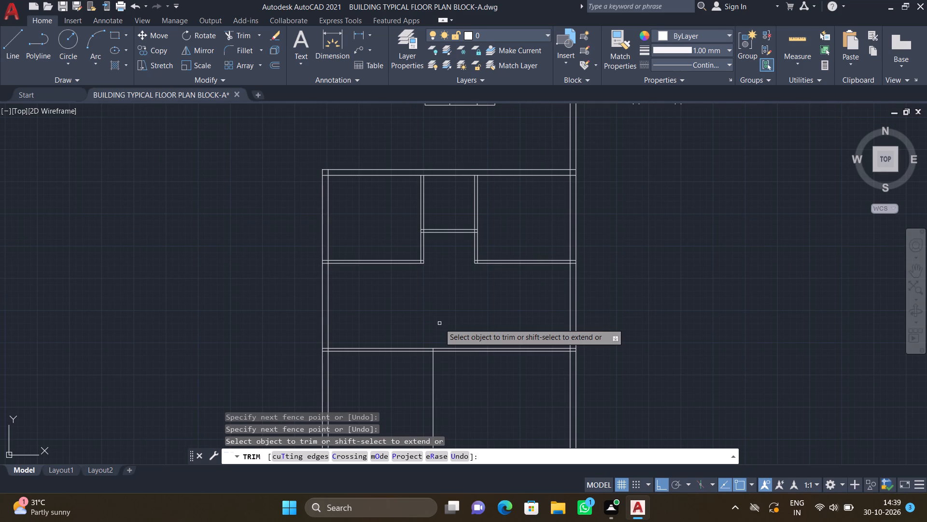
key("Return")
Offset the vertical line south of the full-width partition 4.5" to the east to form a partition.
scroll(441, 334, "down", 2)
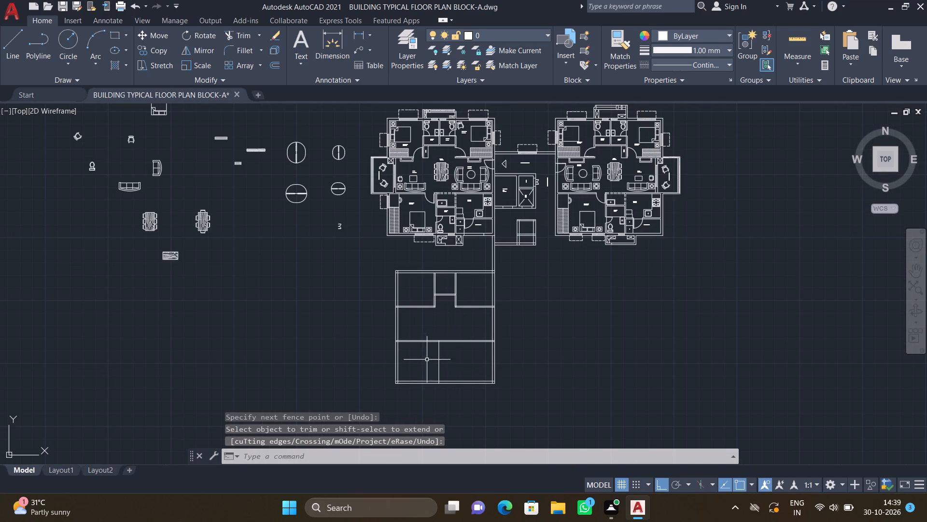
scroll(435, 365, "up", 3)
key("o")
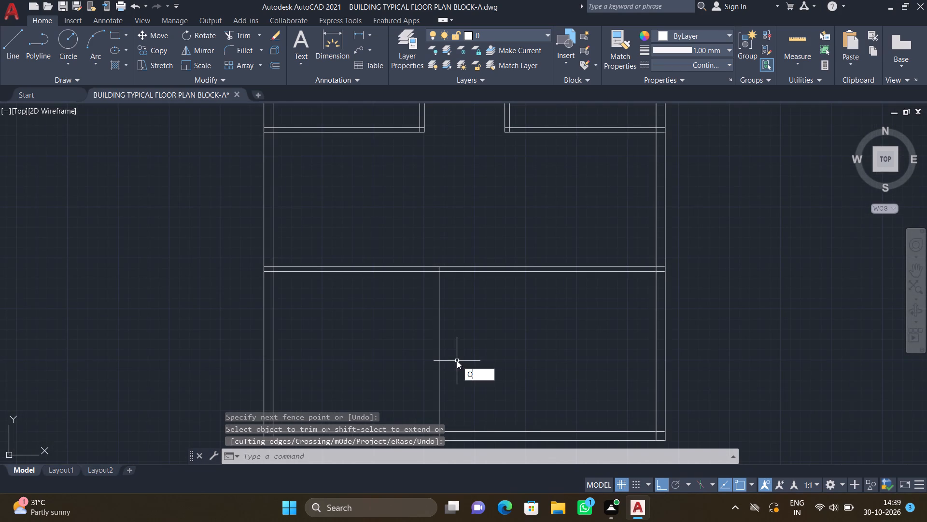
key("Return")
type("4.5\"")
key("Return")
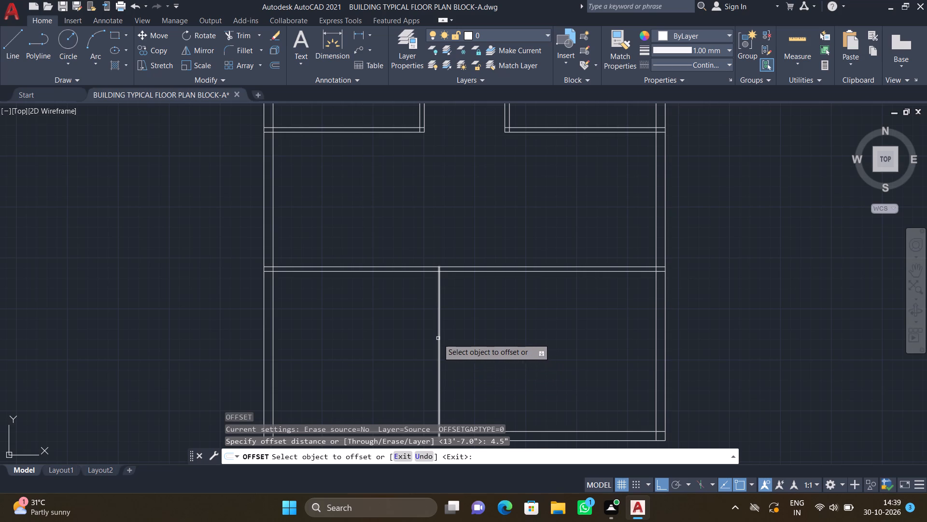
left_click(438, 338)
left_click(463, 337)
key("Return")
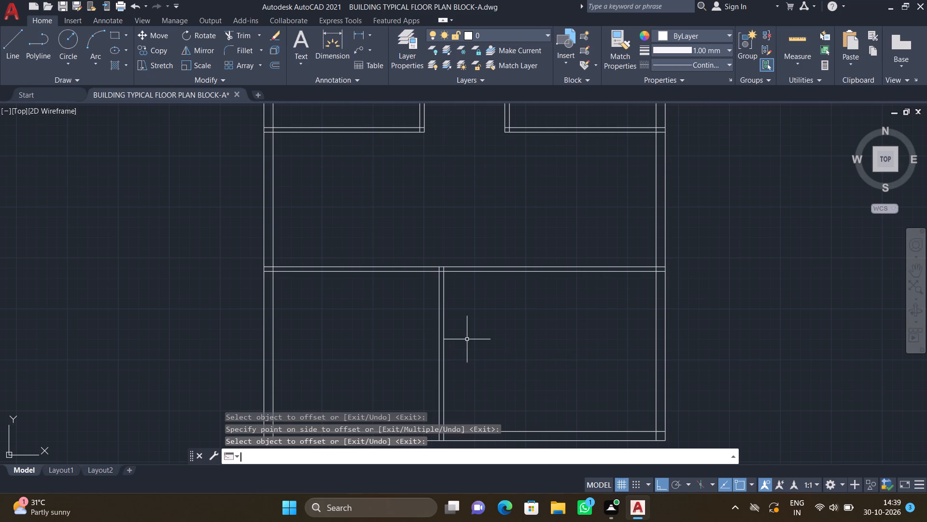
Offset the east line of the new vertical partition 5' to the east.
key("o")
key("Return")
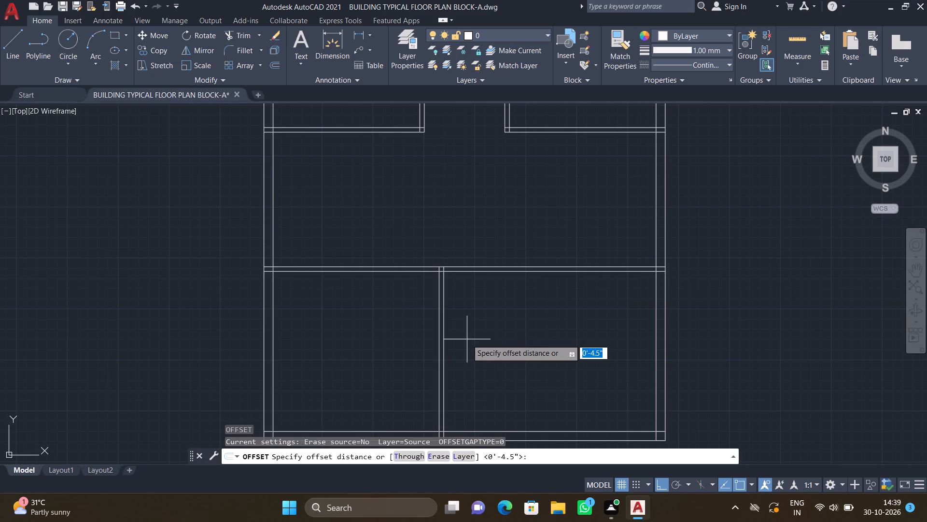
type("5'")
key("Return")
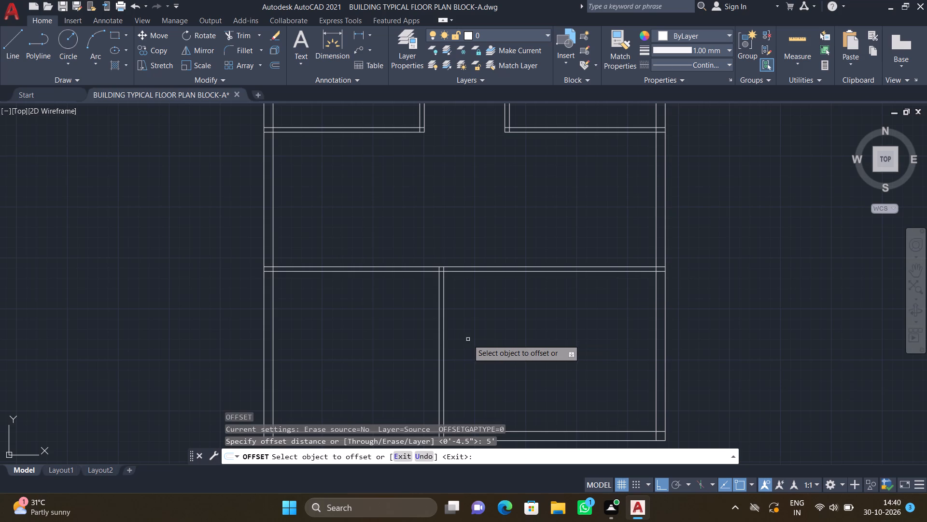
scroll(459, 331, "down", 2)
scroll(456, 348, "up", 1)
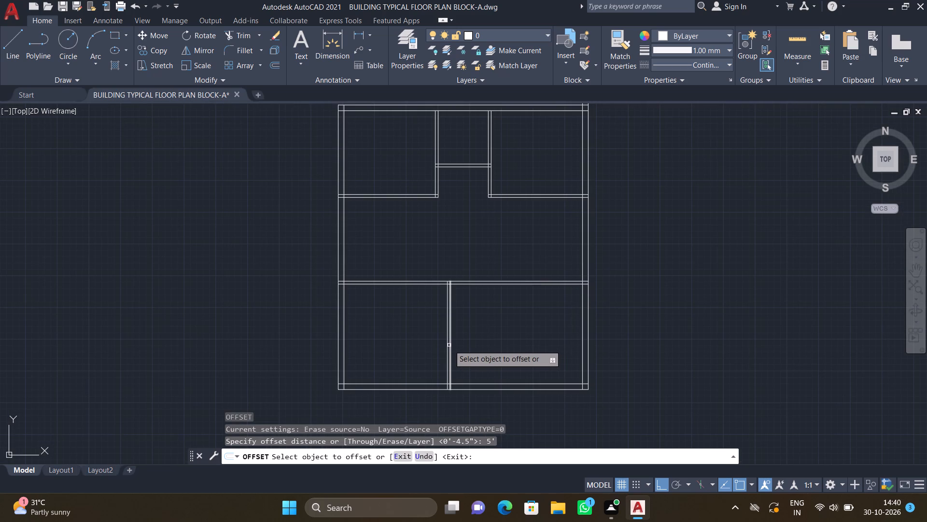
left_click(451, 344)
left_click(534, 363)
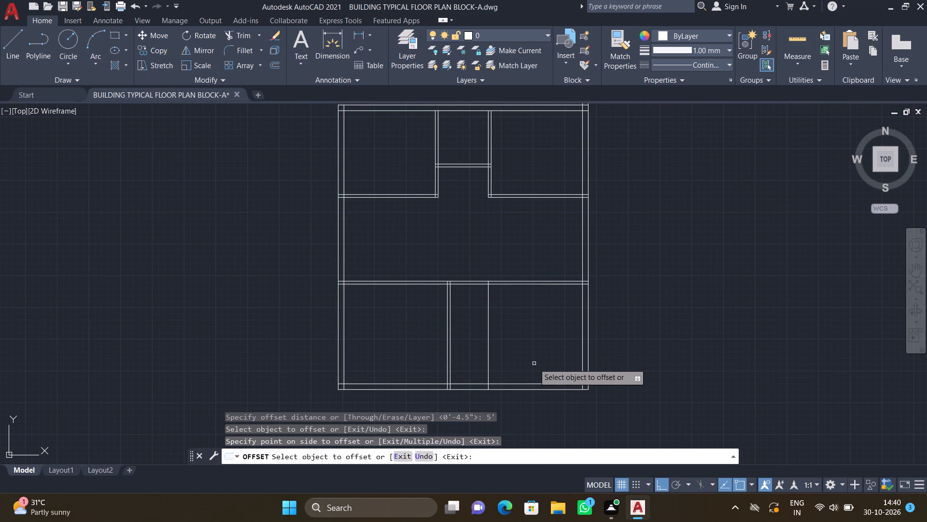
key("Return")
Offset the new vertical line 4.5" to the east to form the second partition.
key("o")
key("Return")
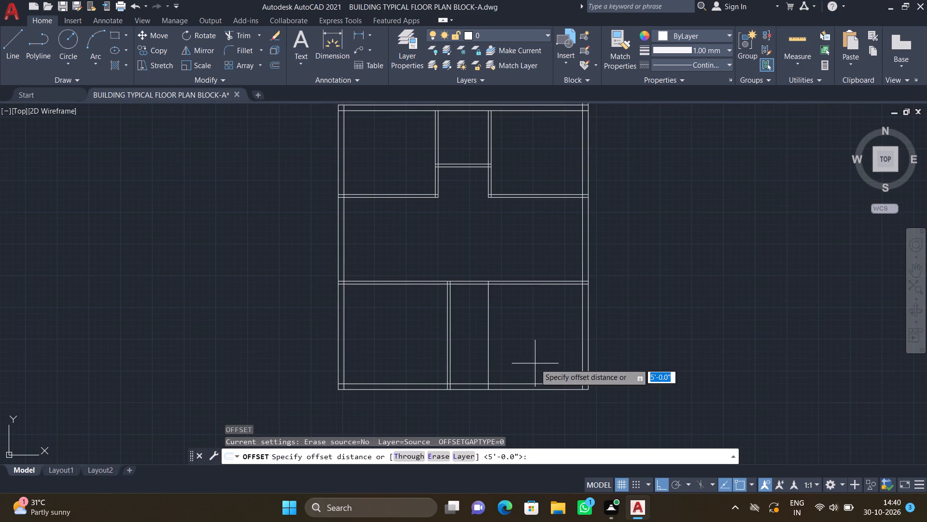
type("4.5\"")
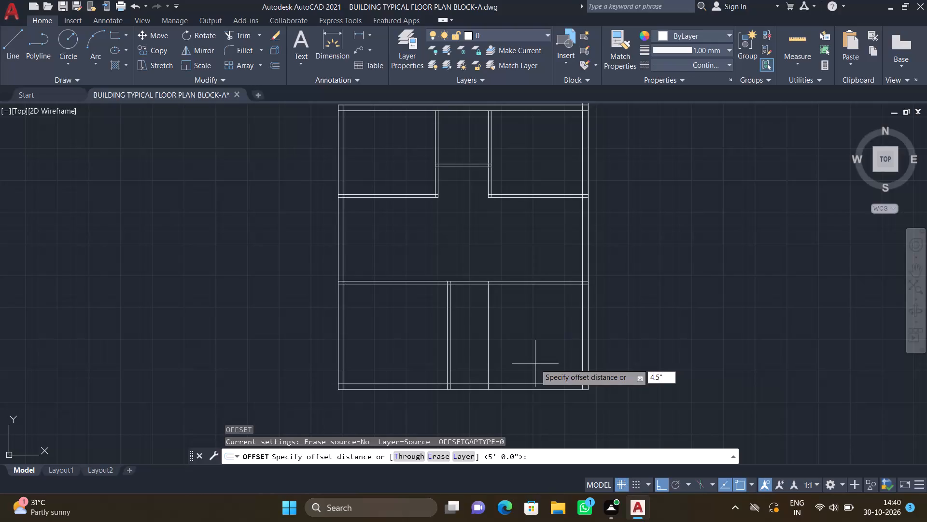
key("Return")
scroll(486, 336, "up", 1)
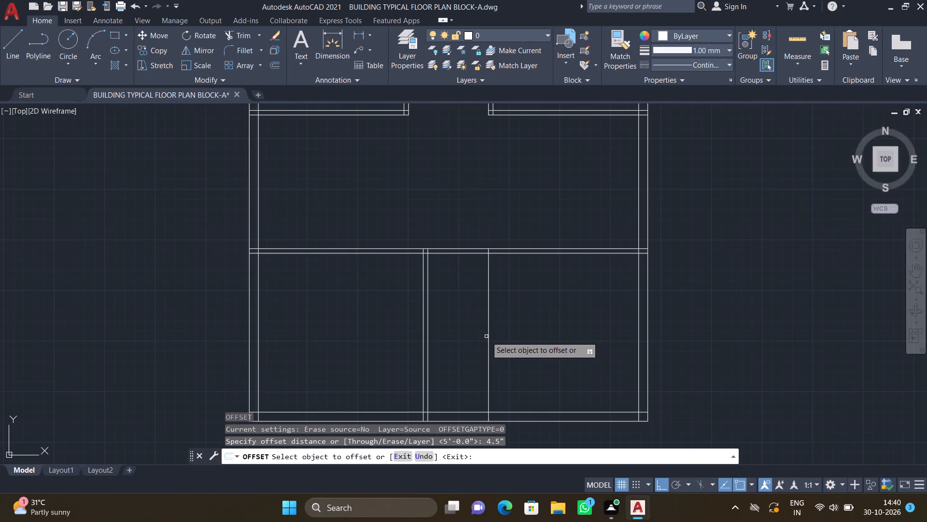
left_click(489, 336)
left_click(516, 334)
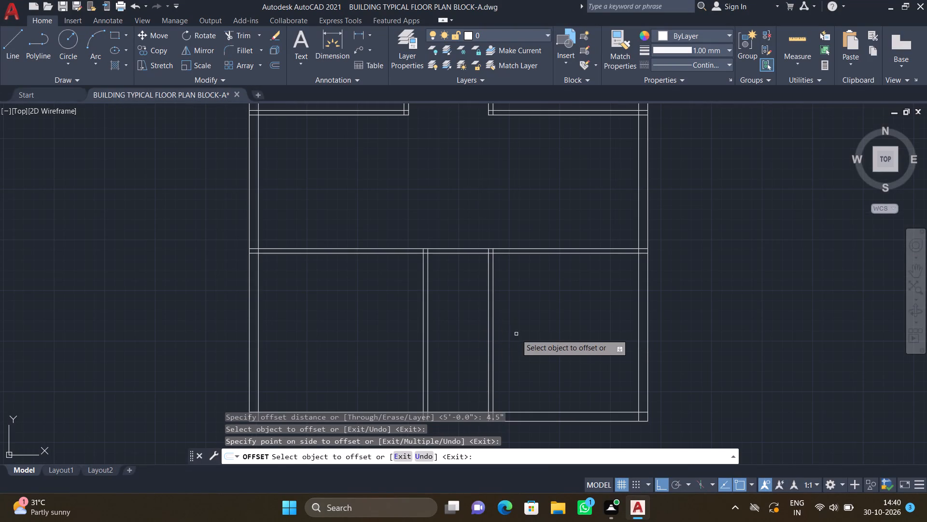
key("Return")
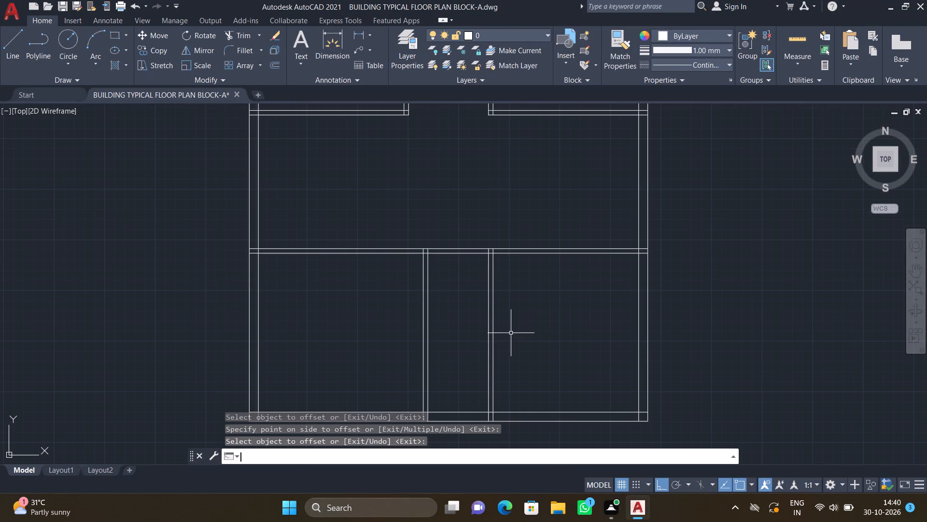
Offset the inner line of the south 9" wall 4'9" to the north.
key("o")
key("Return")
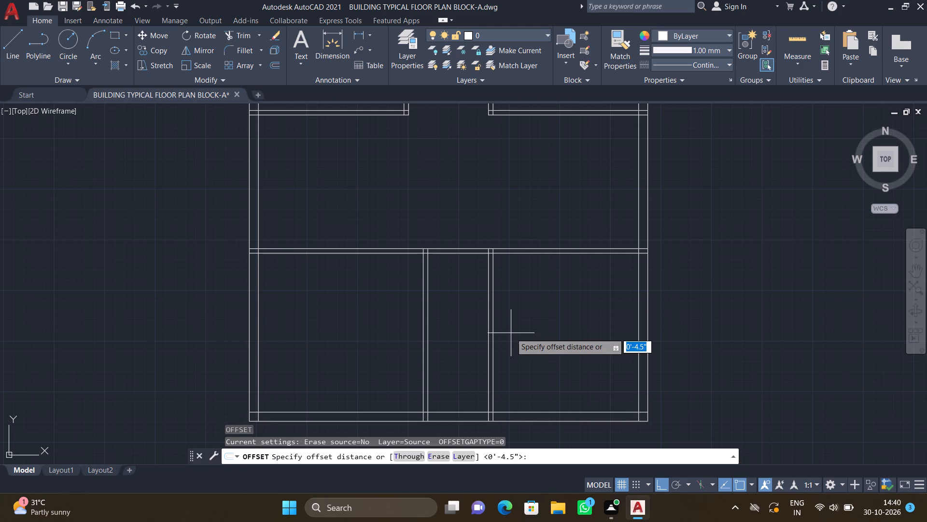
type("4'")
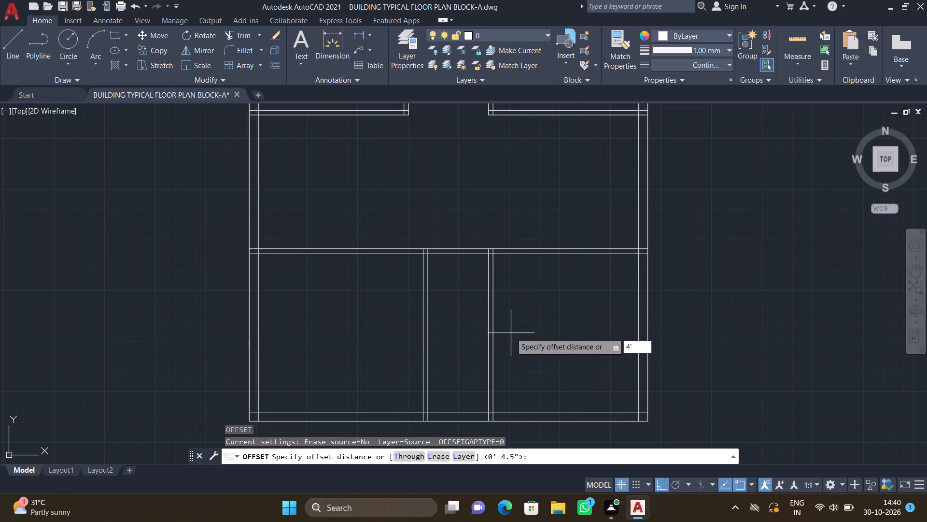
key("9")
key("shift+quotedbl")
key("Return")
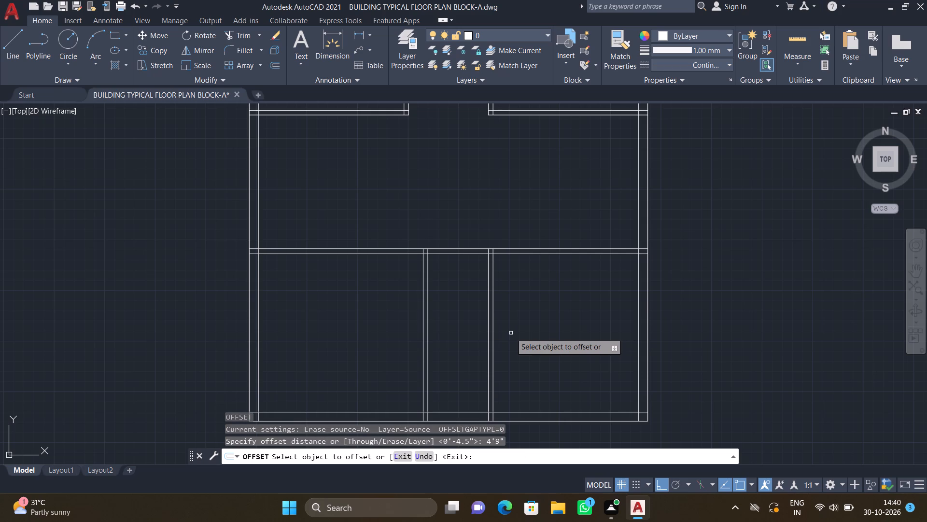
left_click(538, 410)
left_click(540, 410)
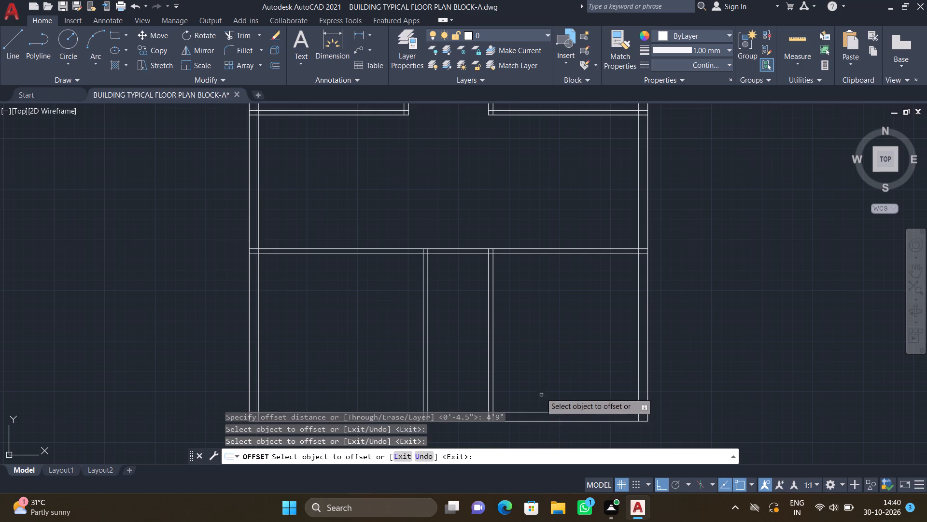
left_click(544, 413)
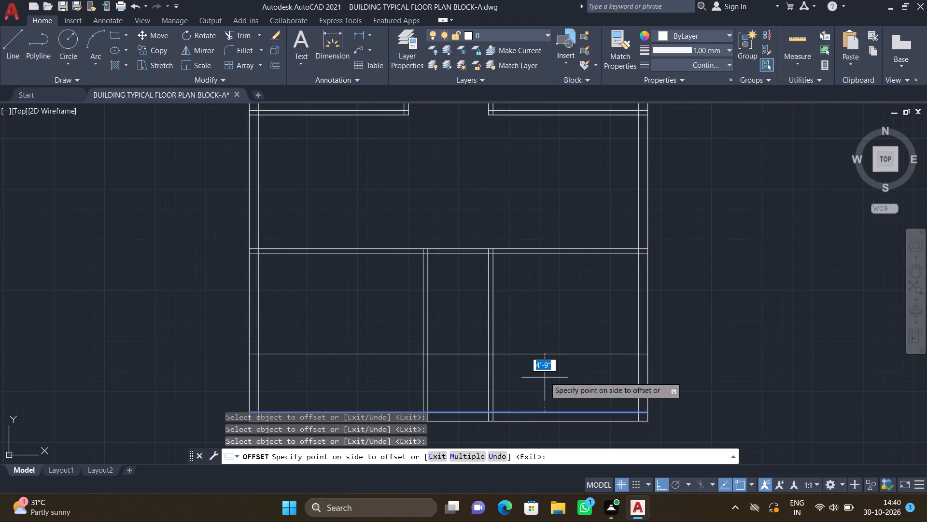
left_click(544, 371)
key("Return")
Trim away the new horizontal line's segments west of the second partition, including those inside the first partition and the west wall.
type("TR")
key("Return")
scroll(490, 348, "down", 2)
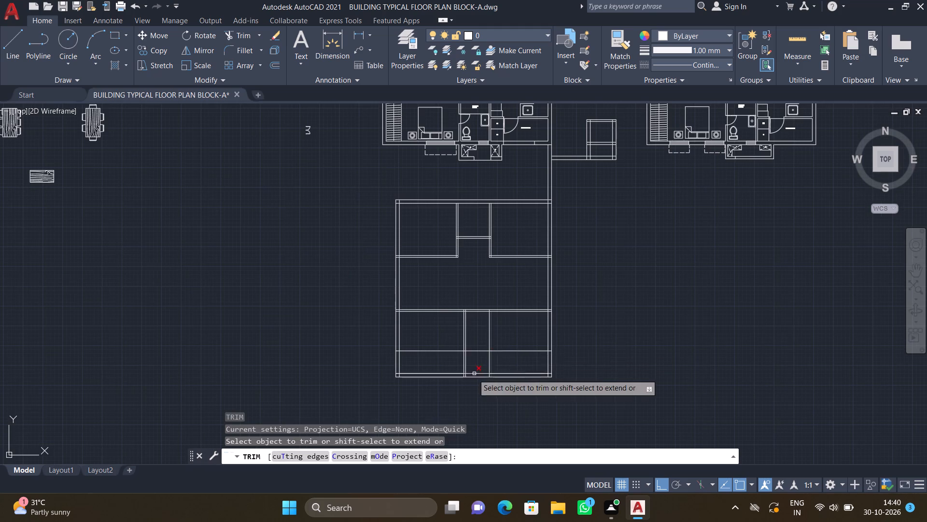
middle_click_drag(440, 300, 436, 294)
scroll(468, 356, "up", 2)
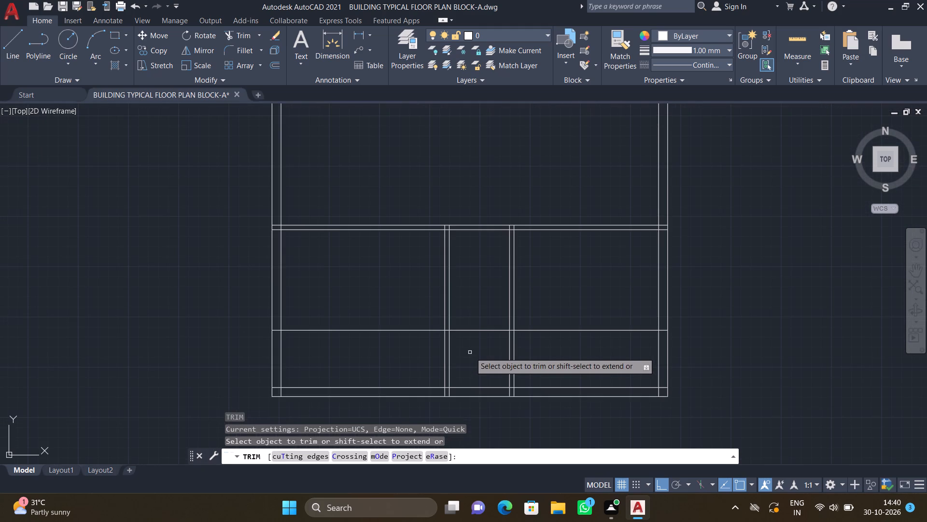
left_click_drag(475, 315, 484, 346)
scroll(435, 331, "up", 2)
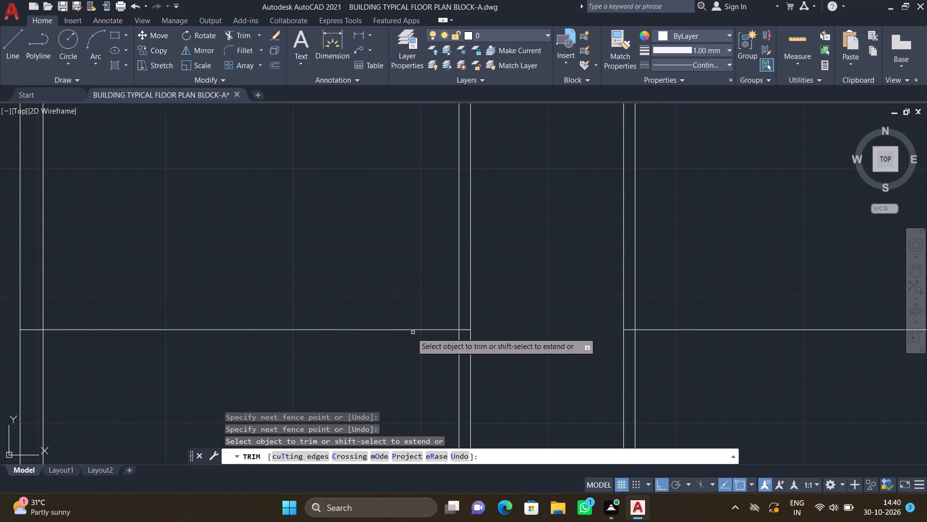
left_click_drag(357, 316, 364, 336)
scroll(364, 339, "down", 1)
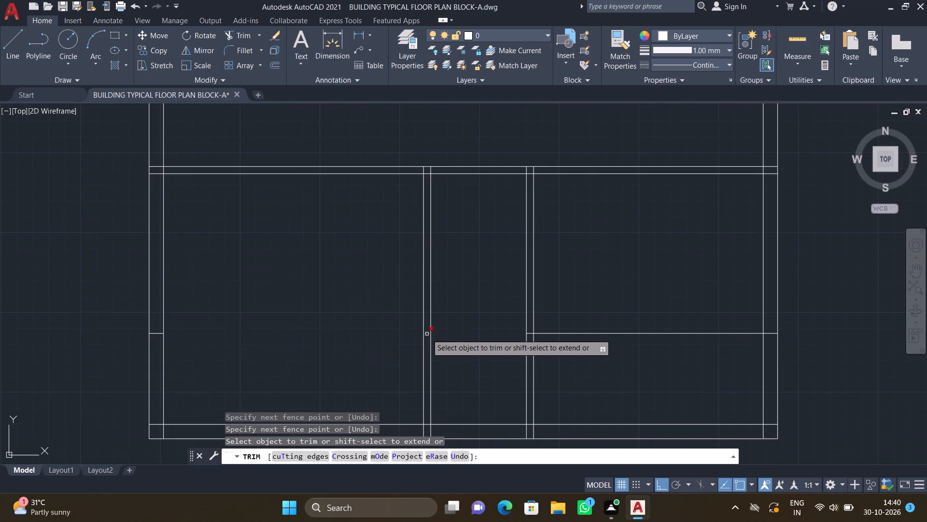
scroll(427, 334, "up", 2)
left_click(425, 332)
scroll(390, 362, "down", 1)
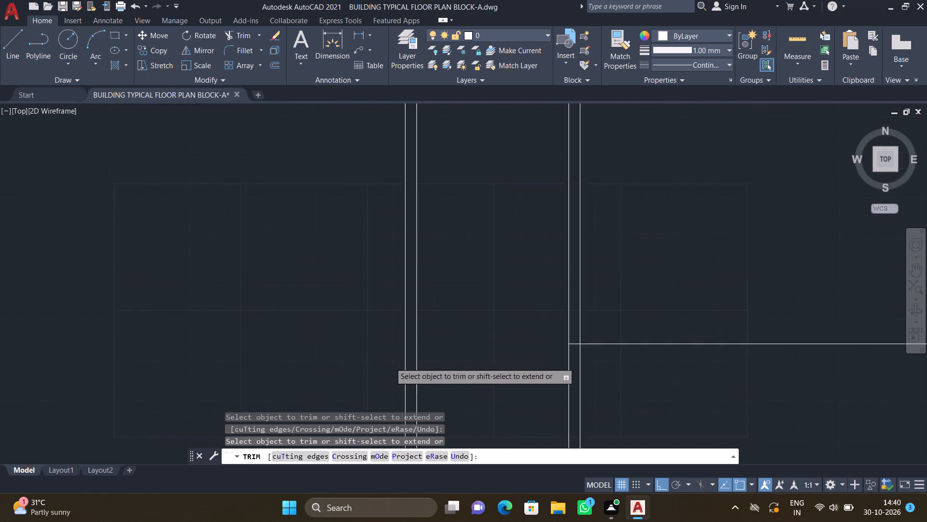
scroll(390, 362, "down", 2)
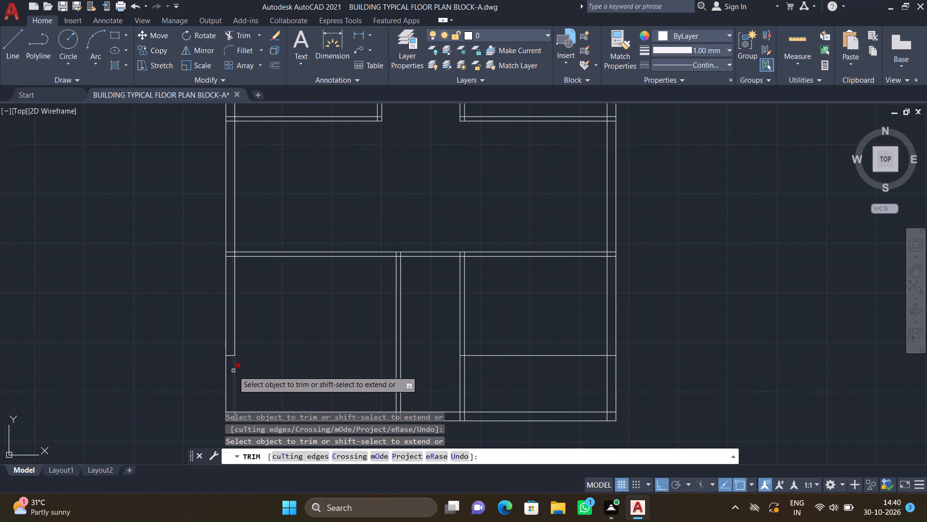
scroll(233, 369, "up", 4)
left_click_drag(225, 336, 231, 349)
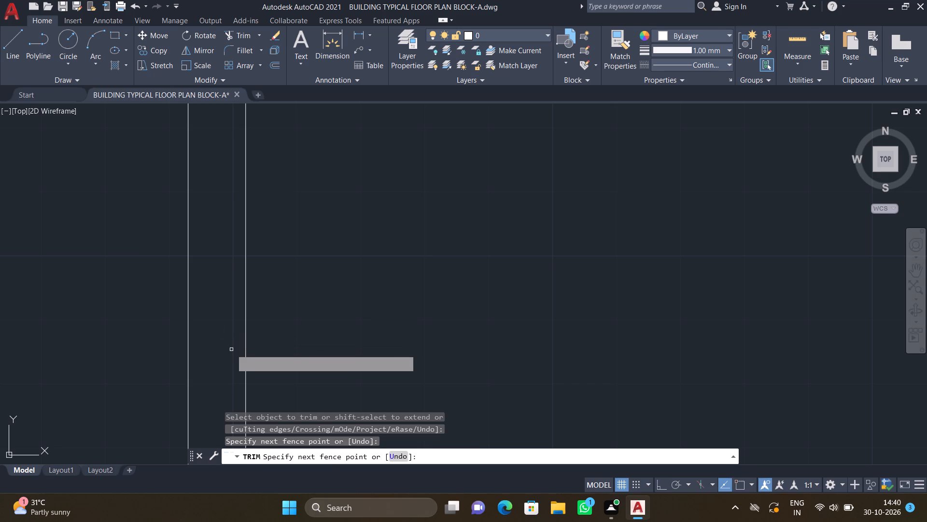
key("Return")
Offset the remaining horizontal line in the southeast room 4.5" to the north to form a partition.
scroll(245, 361, "down", 4)
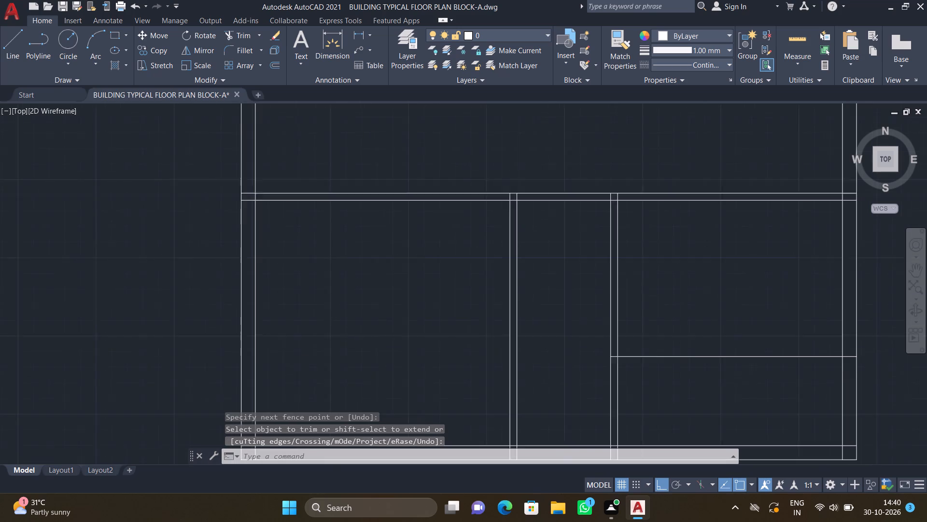
scroll(548, 363, "up", 3)
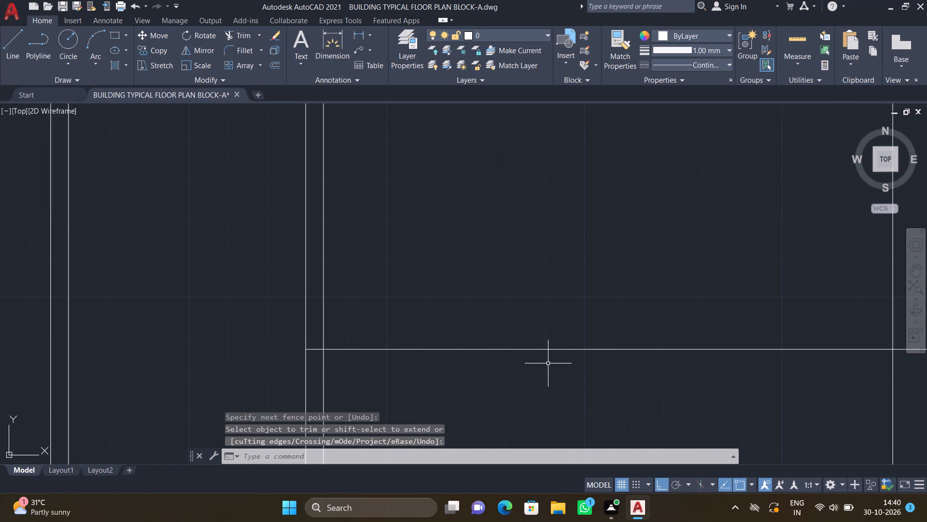
key("o")
key("Return")
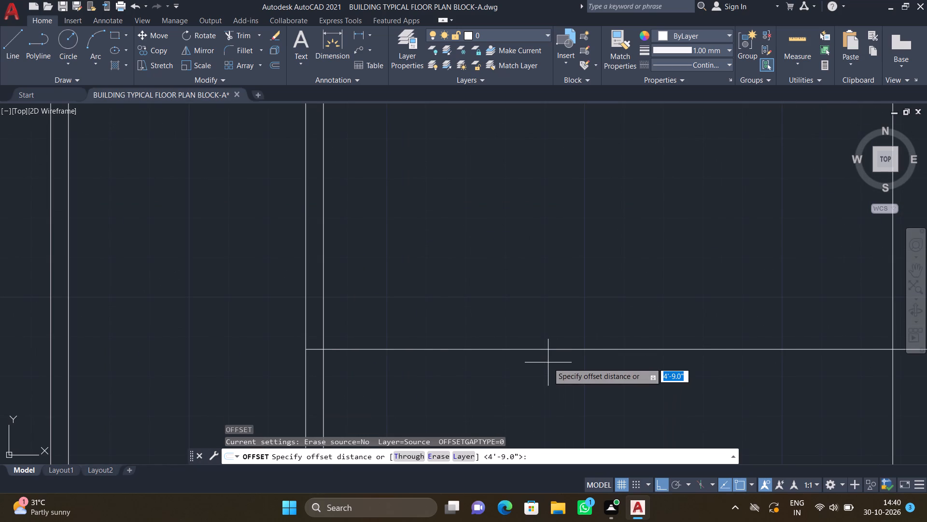
scroll(563, 367, "down", 2)
type("4.5\"")
key("Return")
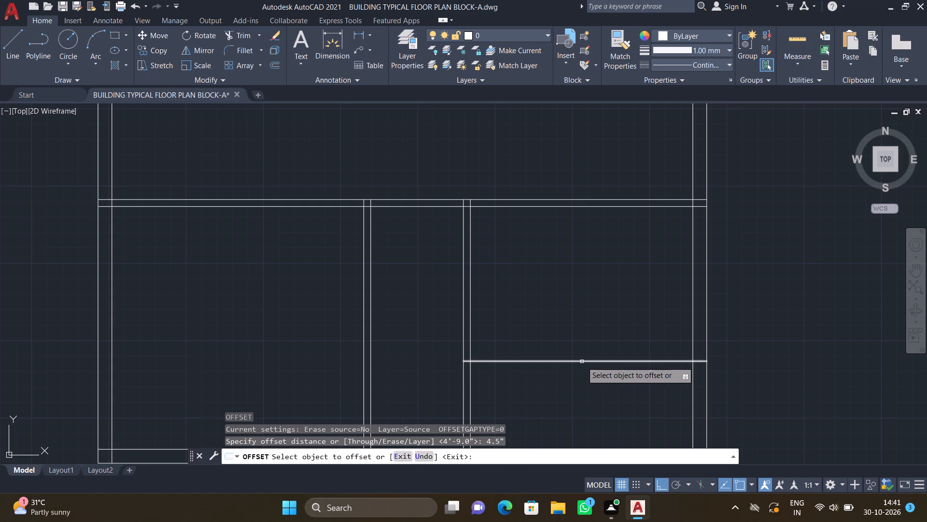
left_click(582, 361)
left_click(581, 333)
key("Return")
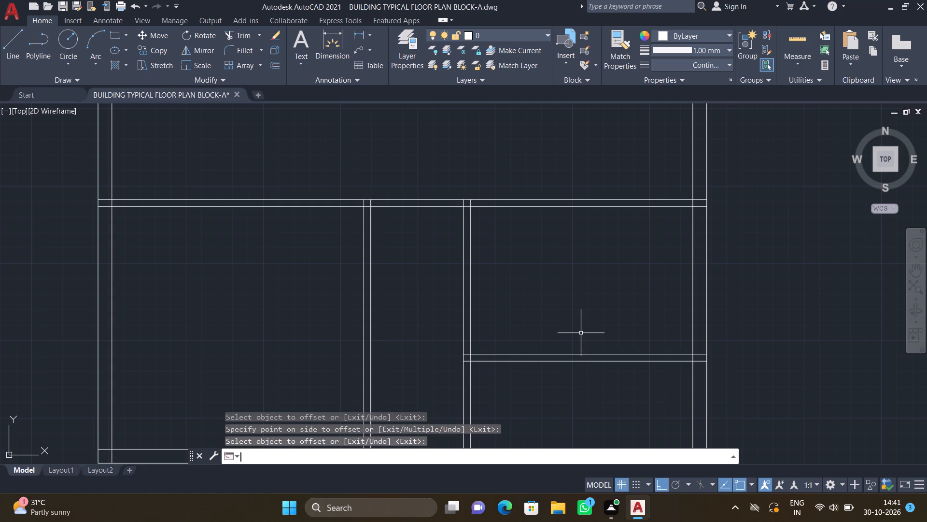
Draw a three-sided outline about 9' wide projecting about 3'4" north of the north wall, starting at the west partition's corner.
scroll(577, 333, "down", 3)
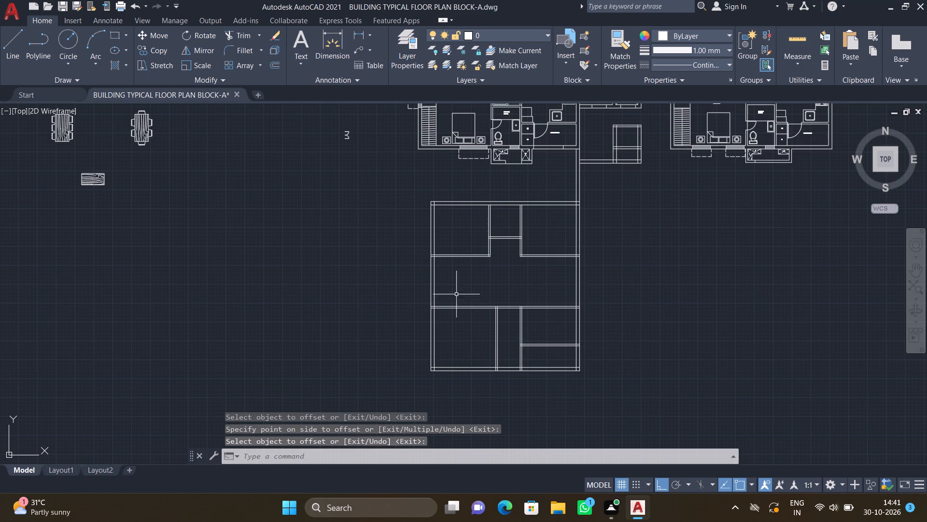
scroll(483, 227, "up", 1)
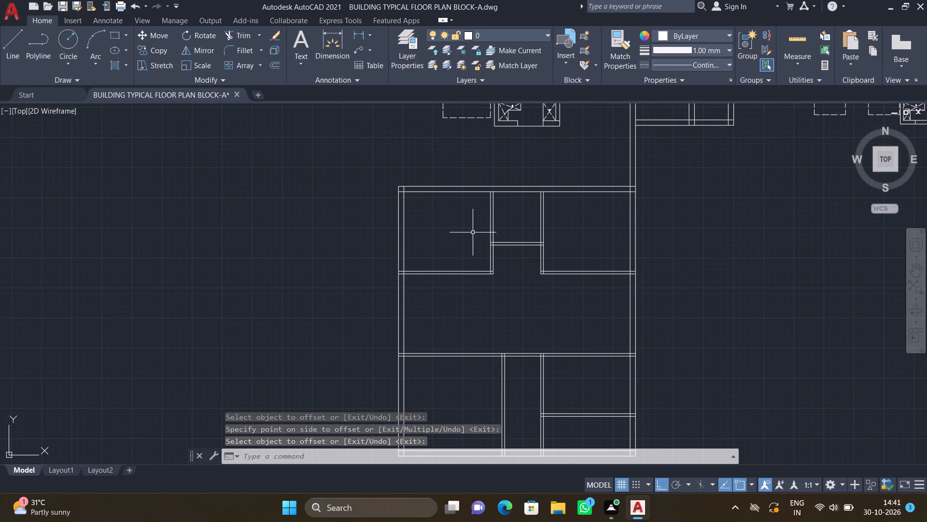
key("l")
key("Return")
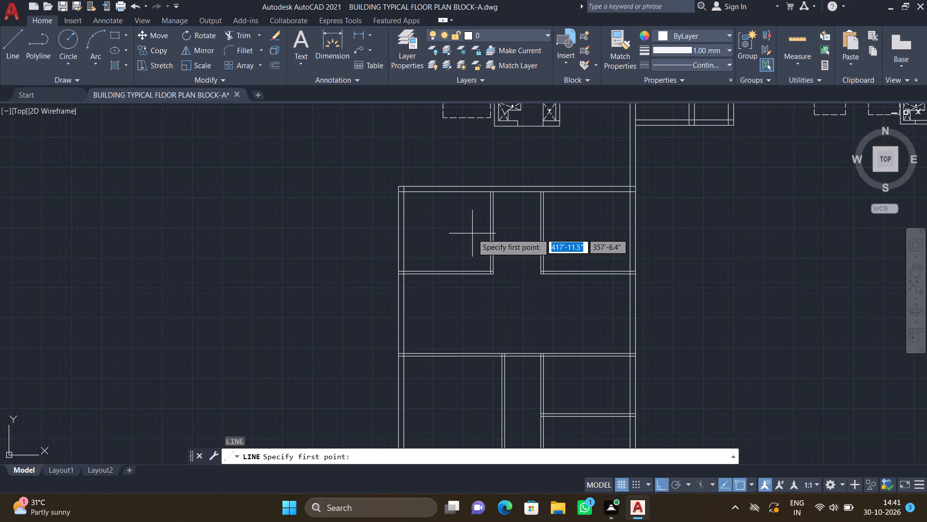
scroll(489, 219, "down", 2)
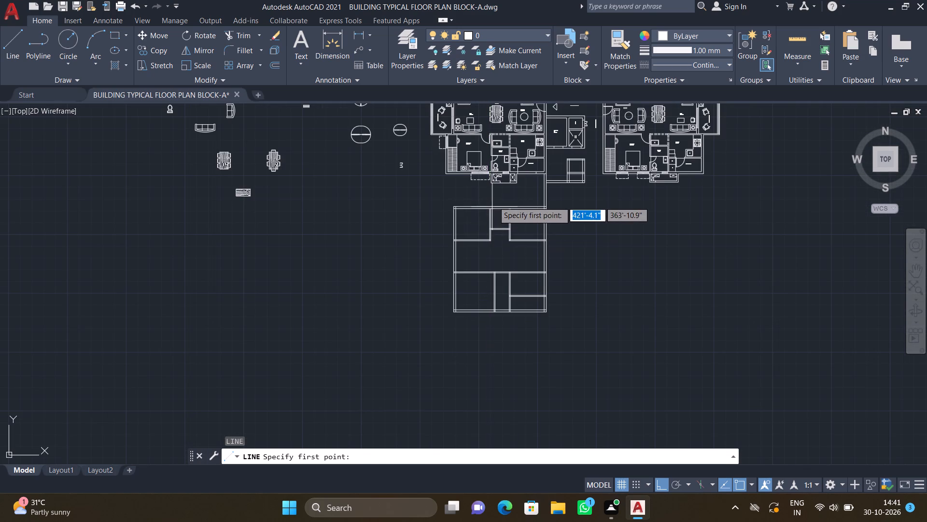
scroll(495, 189, "up", 2)
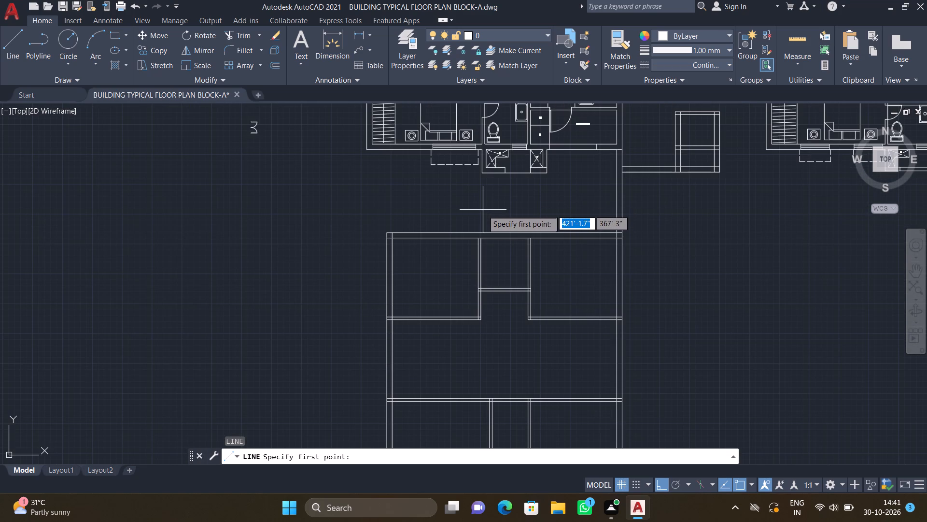
scroll(474, 214, "up", 2)
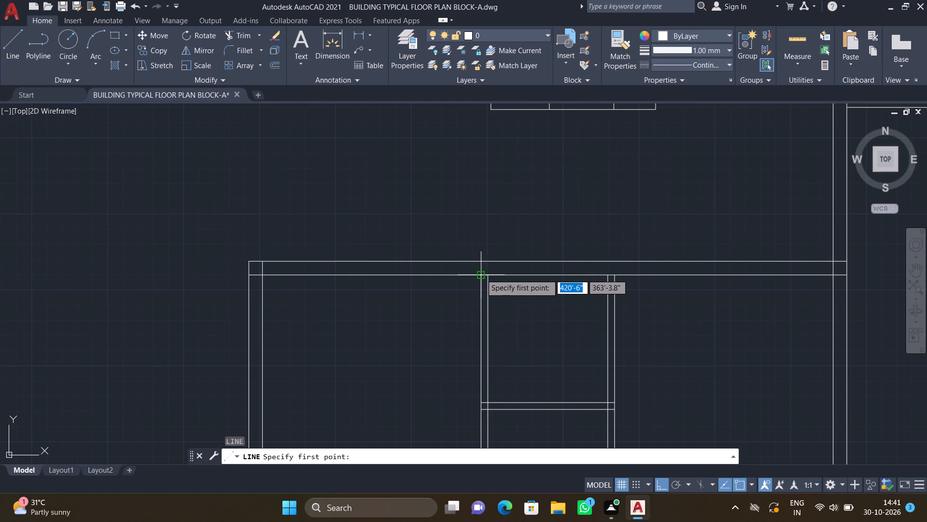
left_click(482, 273)
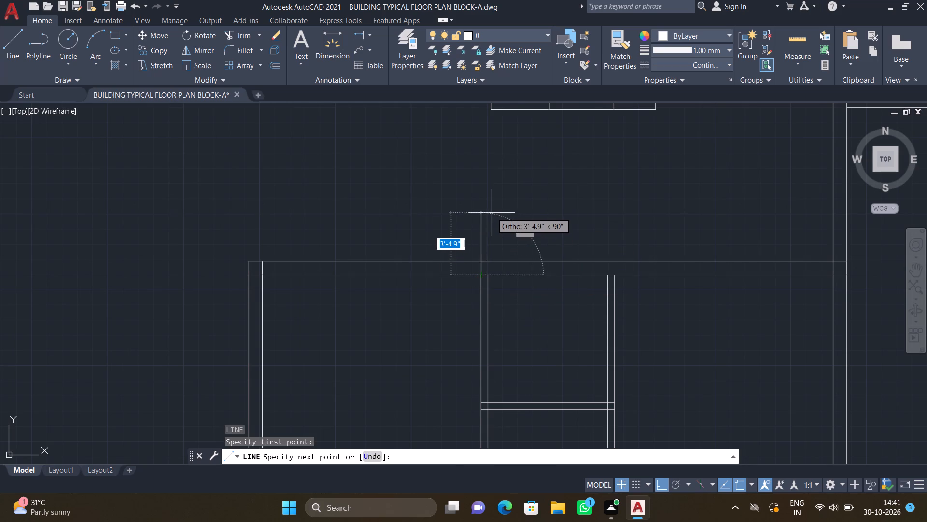
scroll(492, 213, "down", 1)
scroll(489, 203, "up", 1)
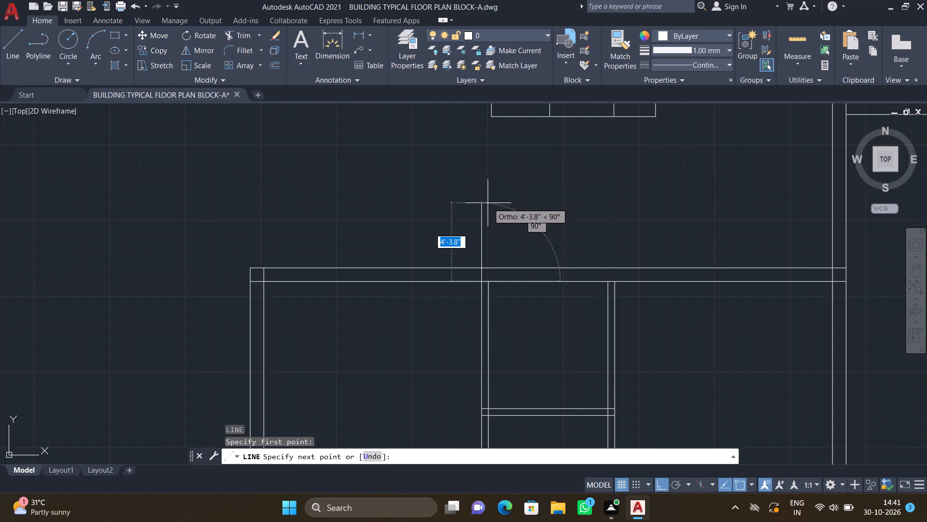
scroll(484, 207, "up", 2)
left_click(479, 207)
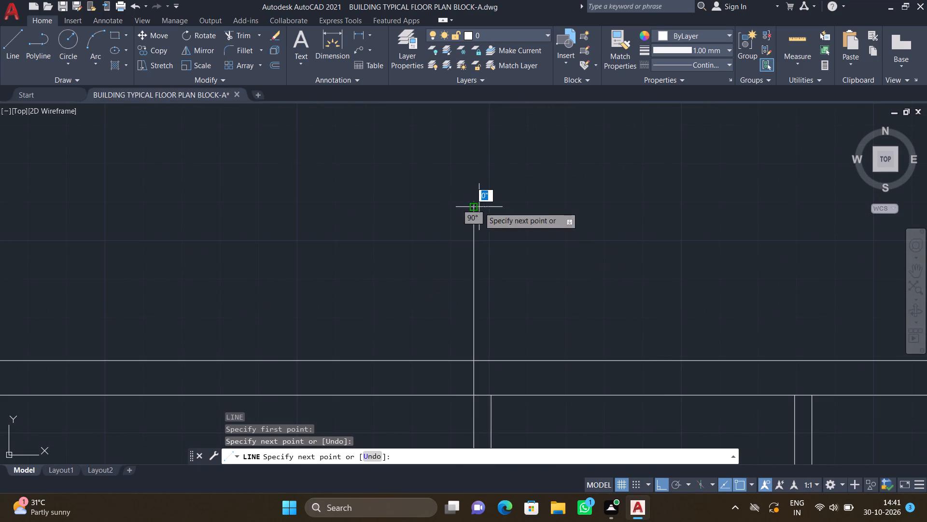
scroll(536, 208, "down", 2)
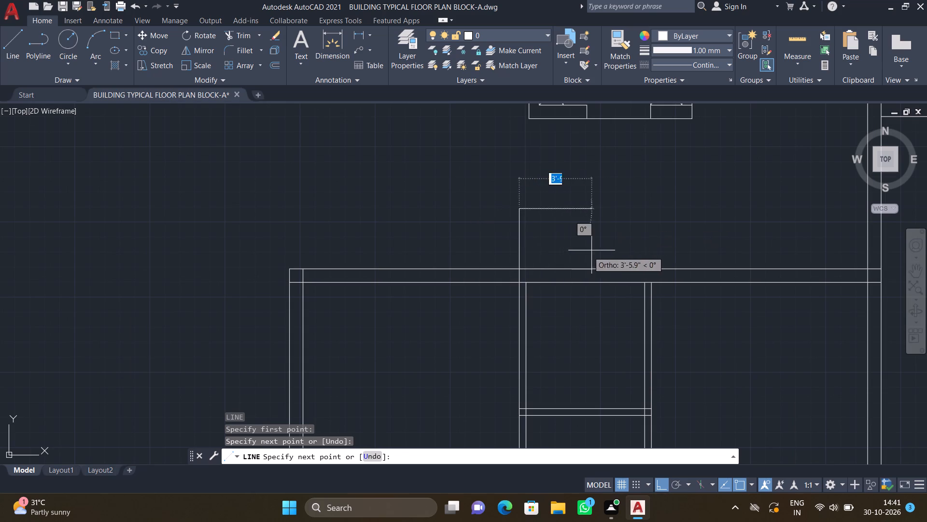
scroll(688, 235, "up", 1)
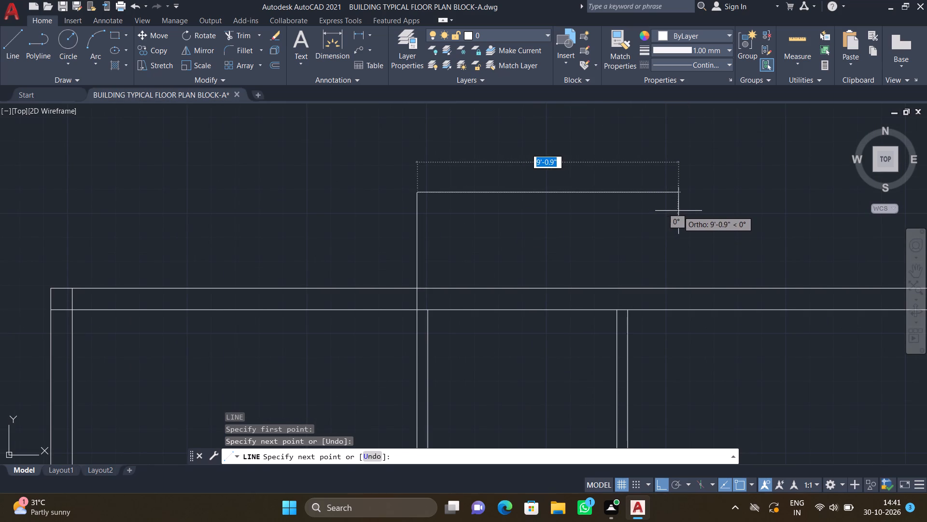
left_click(682, 210)
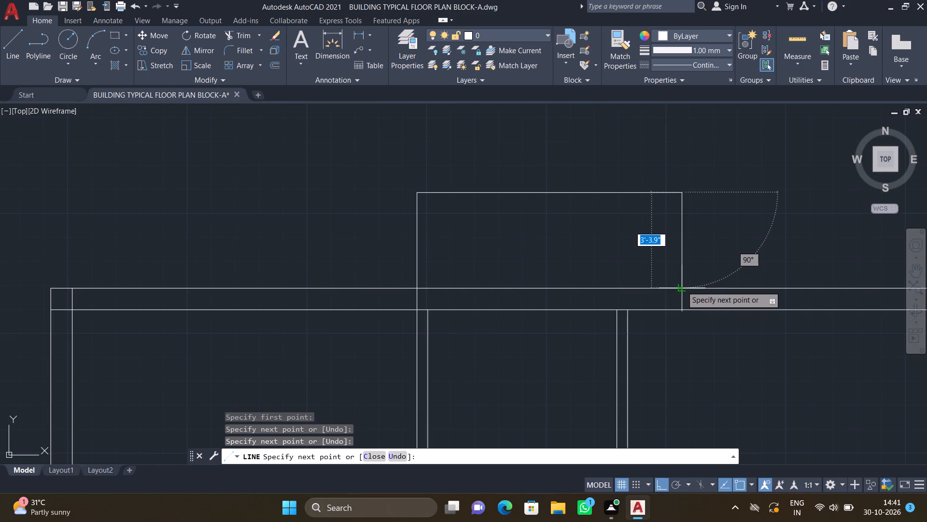
left_click(683, 286)
key("Return")
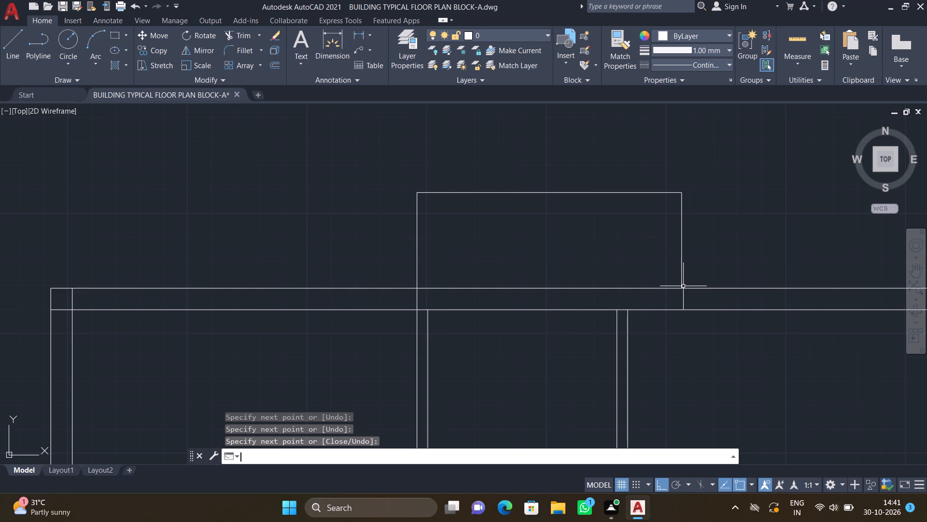
Draw a three-sided inner outline about 7'11" wide and 2'8" high inside the projection, starting and ending on the wall's outer line.
key("l")
key("Return")
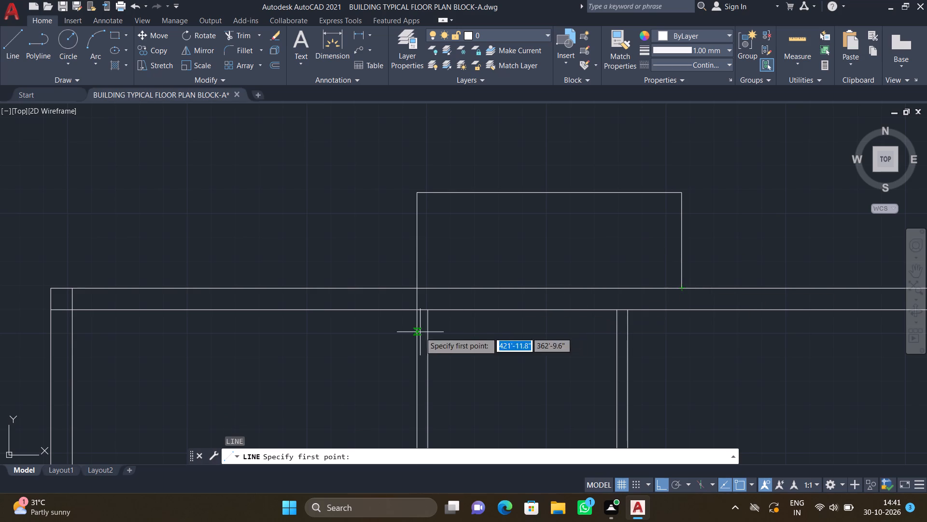
scroll(425, 289, "up", 1)
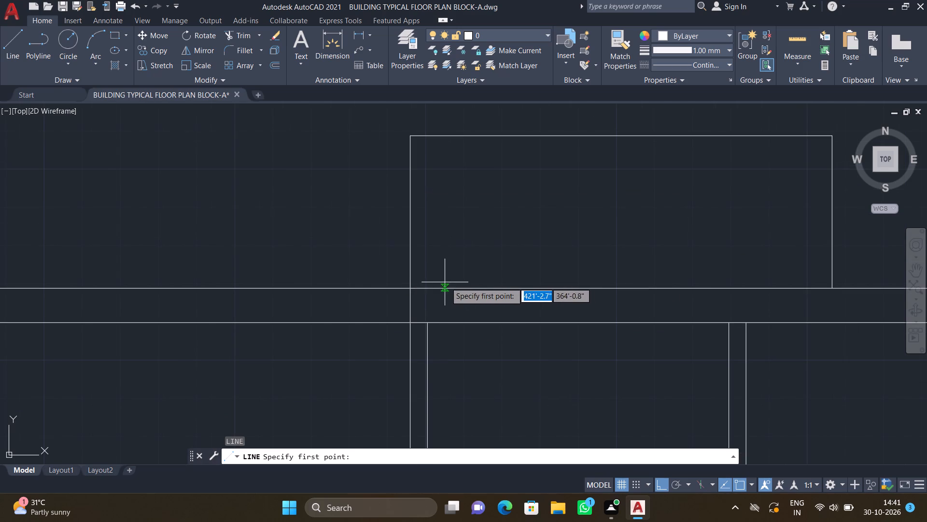
scroll(446, 282, "up", 1)
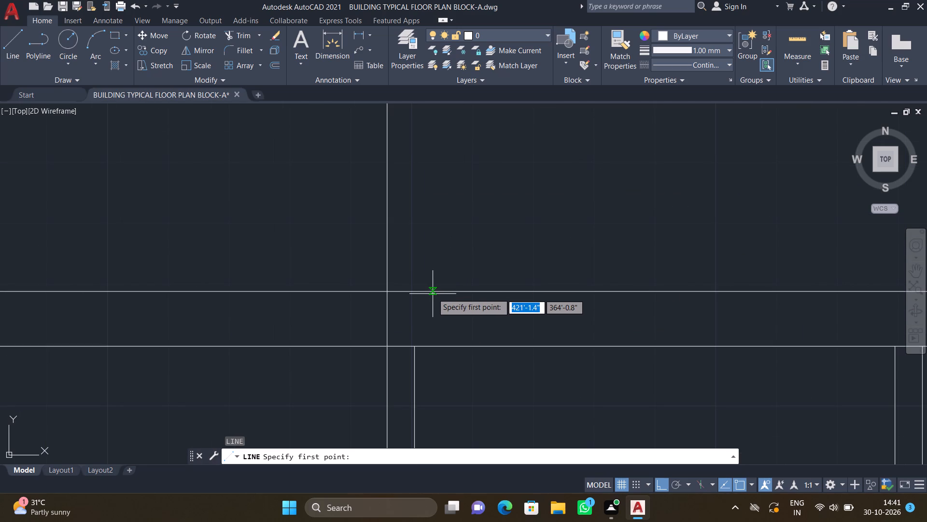
left_click(432, 291)
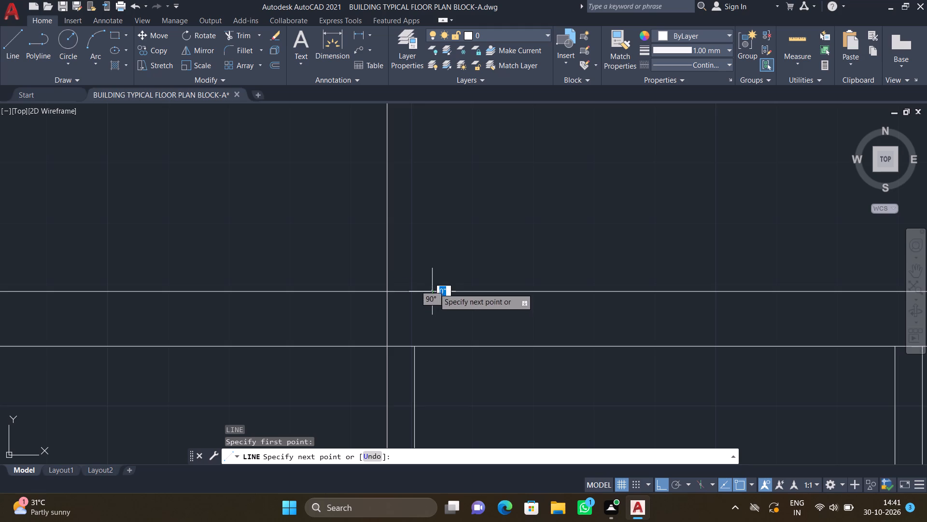
scroll(444, 267, "down", 1)
scroll(434, 179, "down", 1)
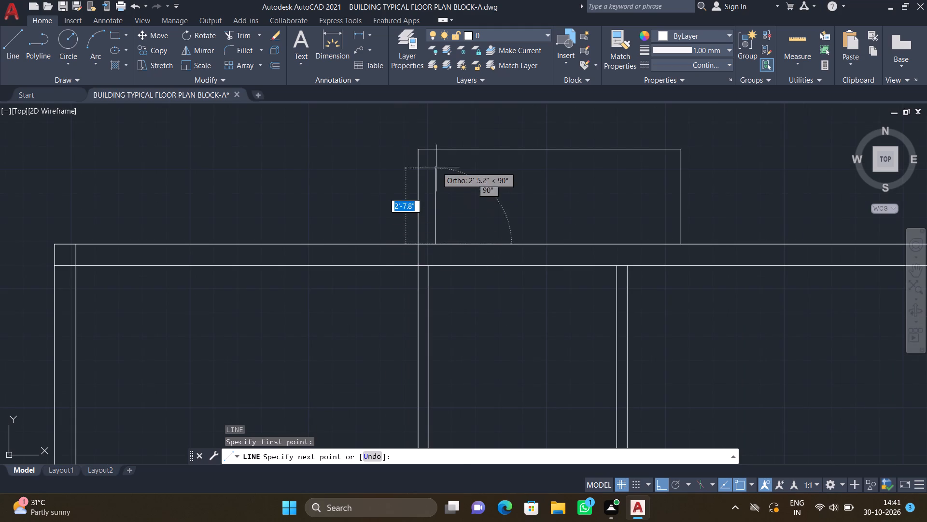
scroll(440, 156, "up", 2)
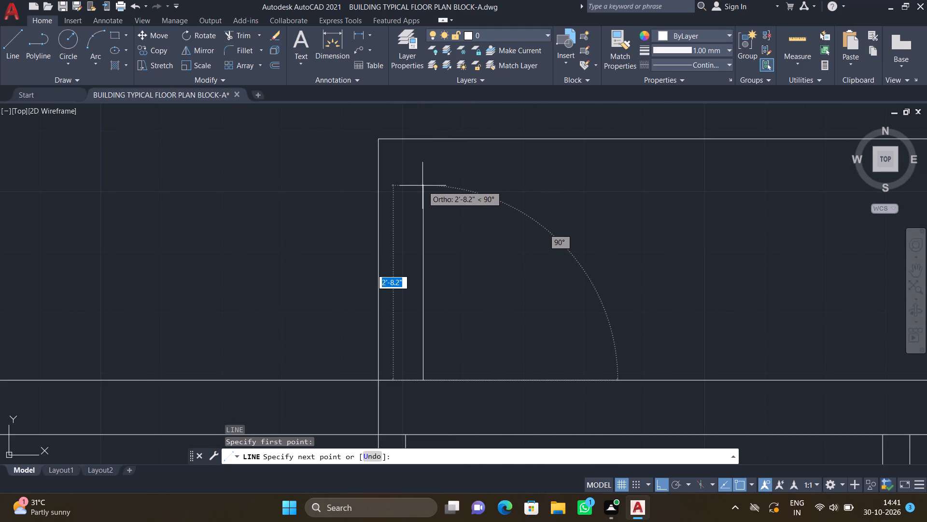
double_click(421, 183)
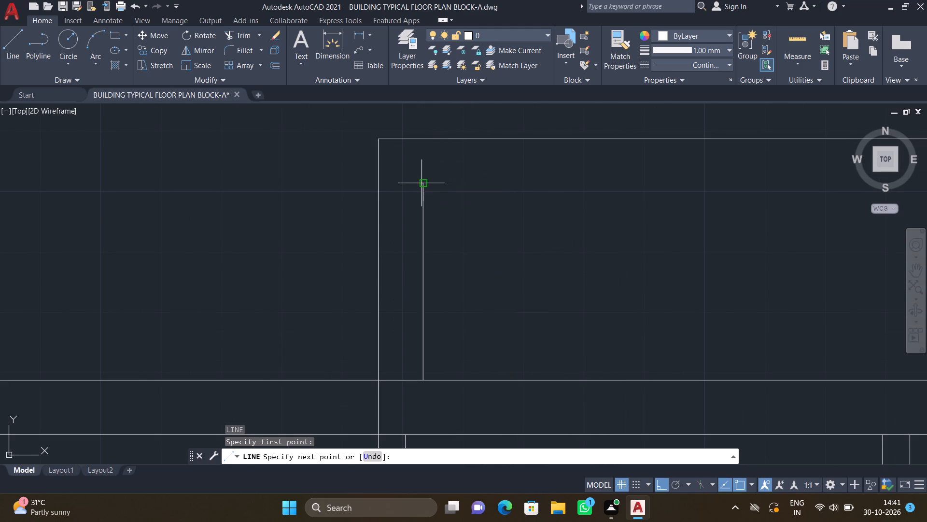
scroll(488, 187, "down", 1)
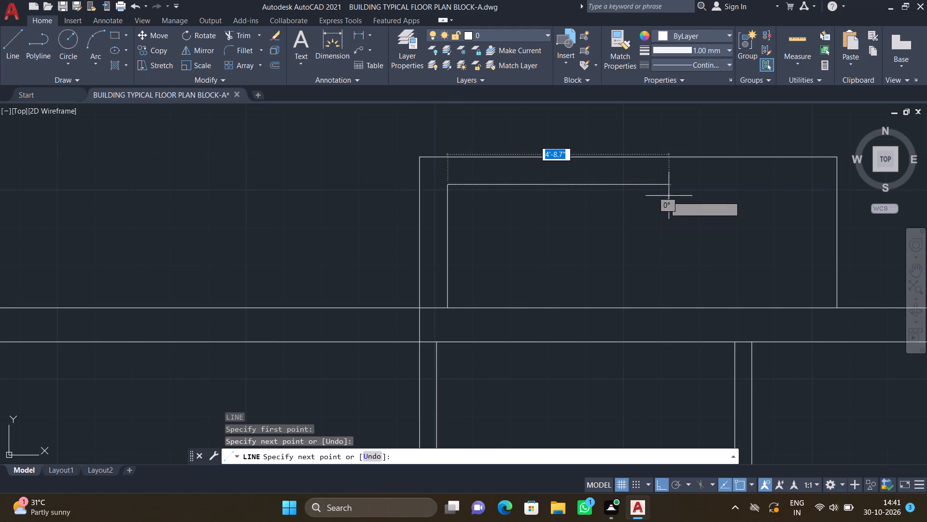
scroll(813, 188, "up", 1)
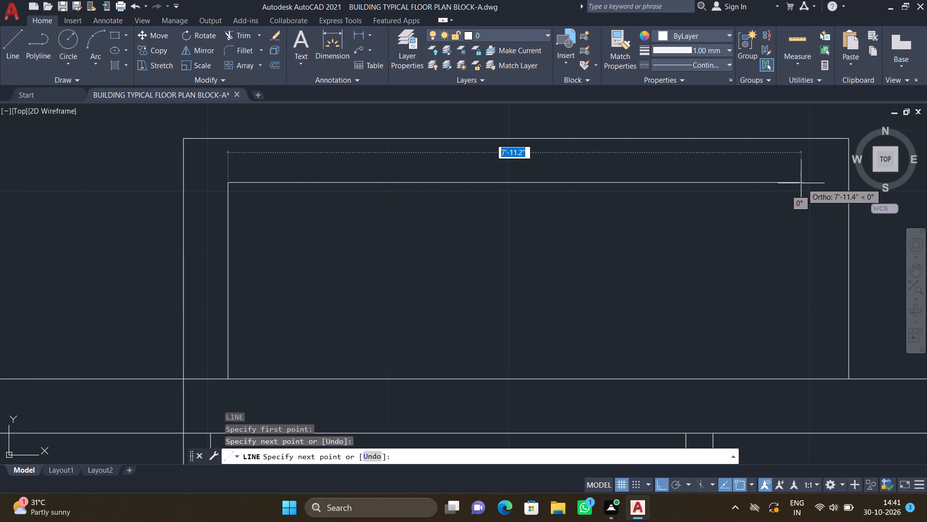
left_click(801, 183)
scroll(802, 371, "up", 1)
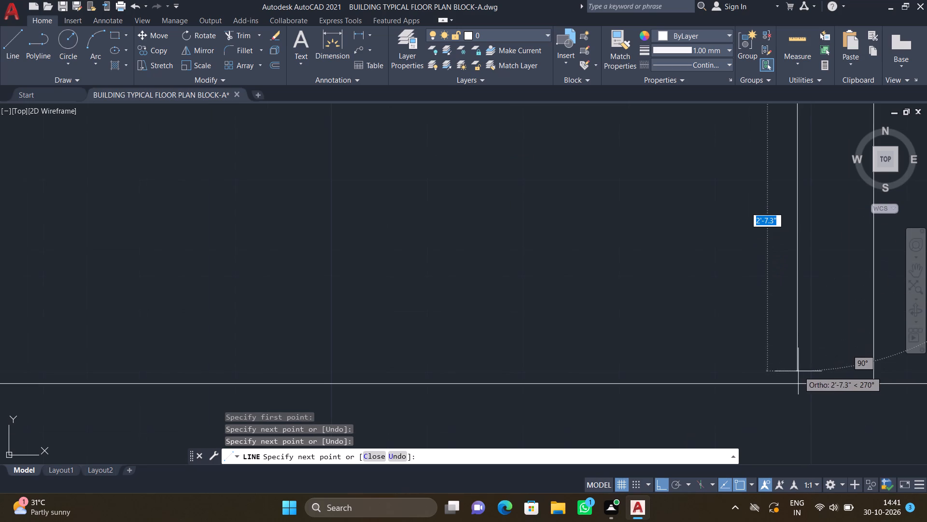
left_click(797, 385)
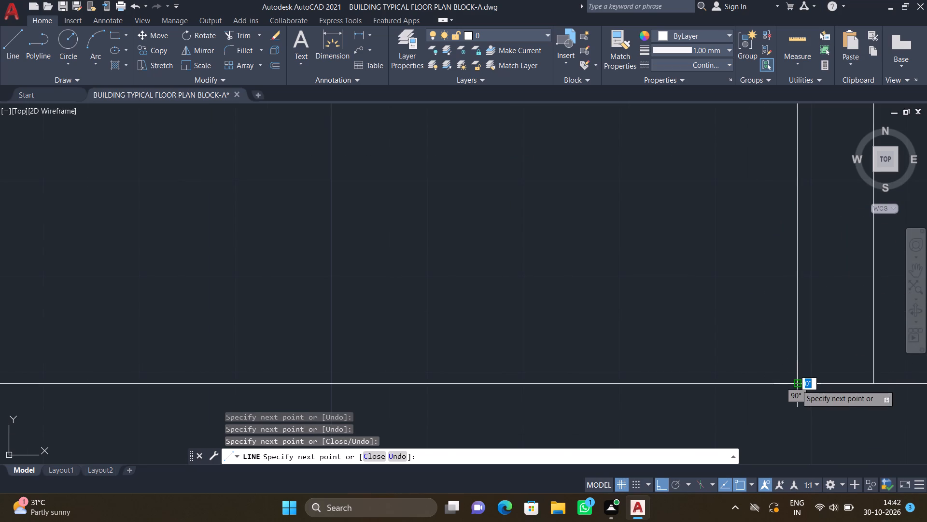
key("Return")
Draw a vertical line about 7" long joining the projection's outer and inner north lines near their west end.
scroll(803, 394, "up", 1)
scroll(721, 354, "down", 1)
scroll(422, 263, "down", 4)
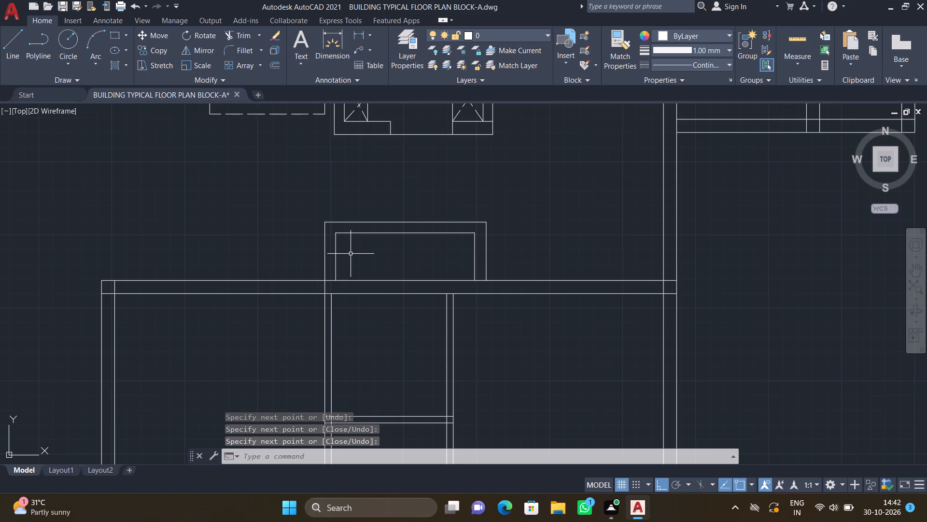
scroll(351, 254, "up", 2)
key("l")
key("Return")
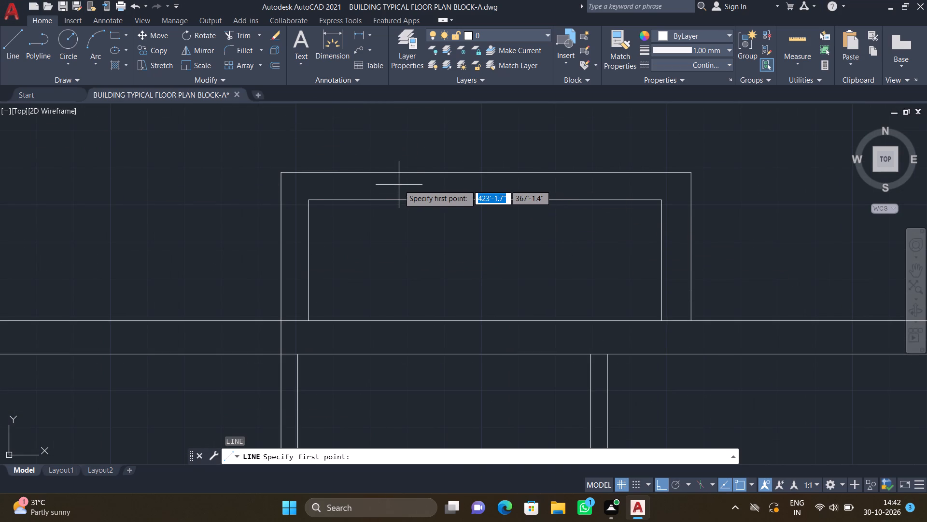
scroll(399, 185, "up", 1)
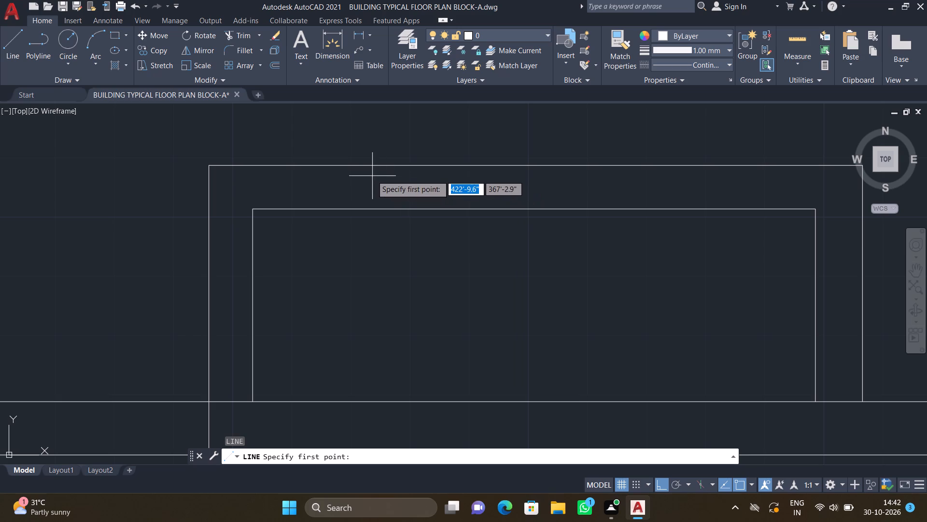
scroll(369, 174, "up", 1)
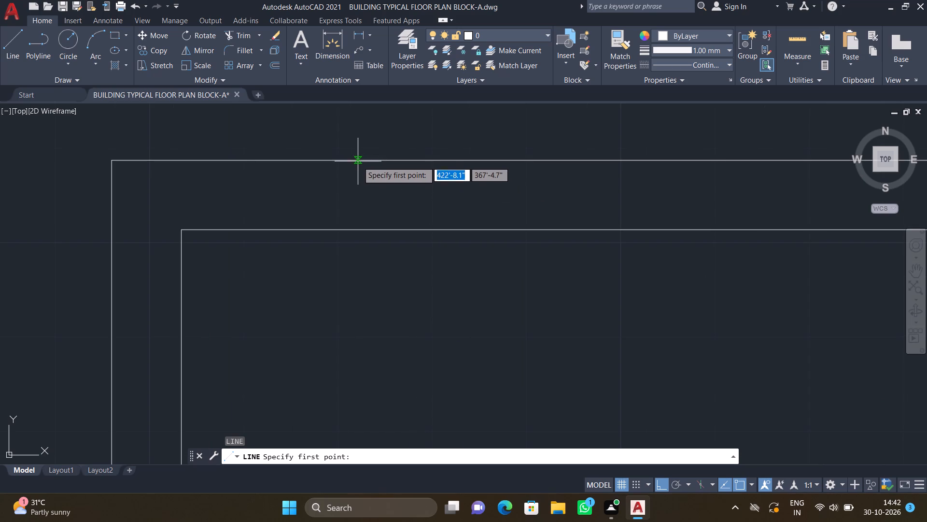
left_click(358, 159)
scroll(352, 210, "up", 2)
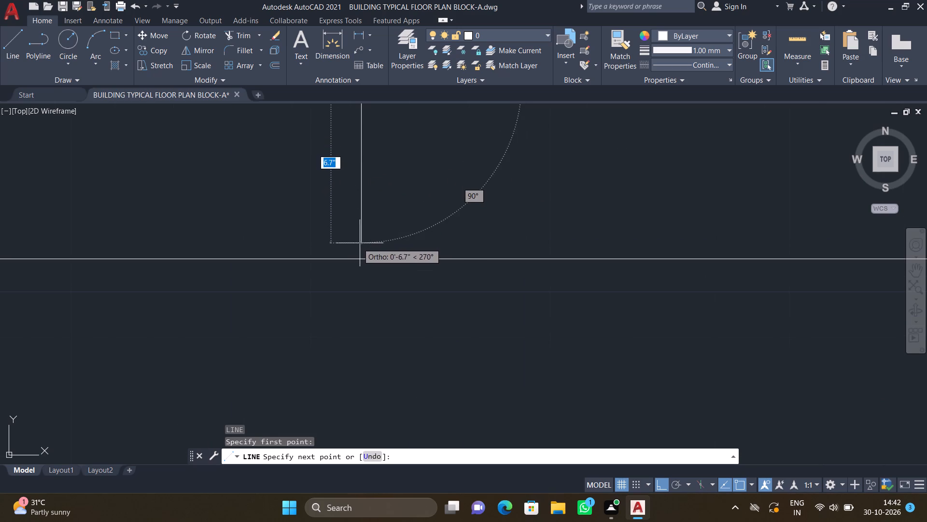
left_click(363, 258)
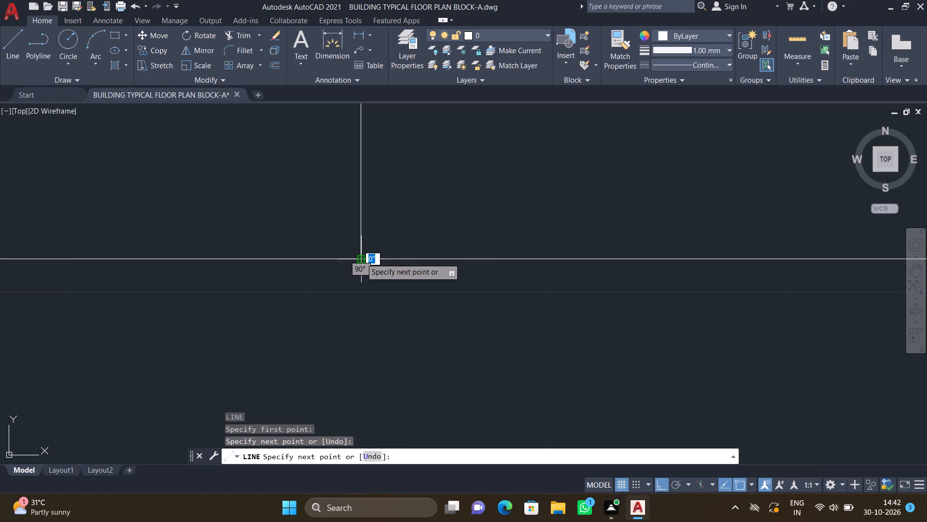
key("Return")
Draw a stepped line inside the north projection: south from the inner north line, about 2'5" east, and south to the wall.
scroll(371, 271, "down", 4)
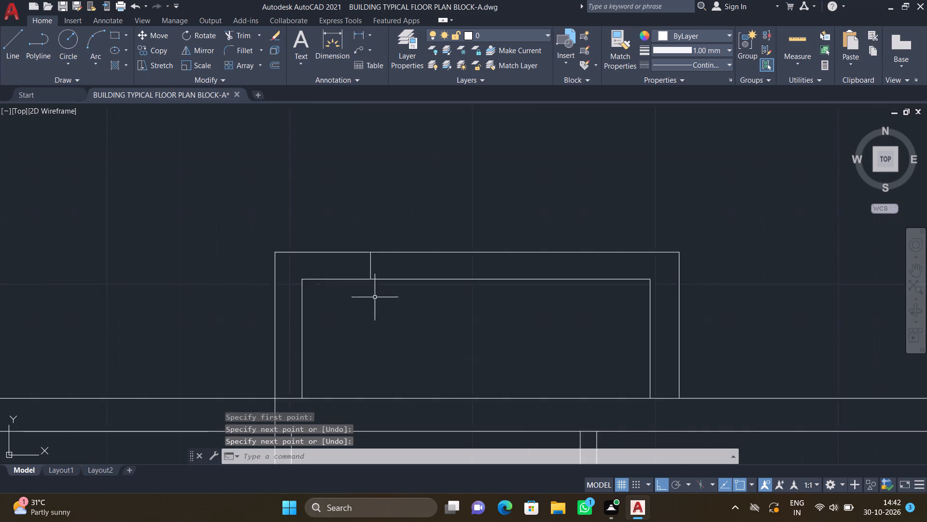
scroll(375, 297, "down", 2)
scroll(348, 357, "up", 2)
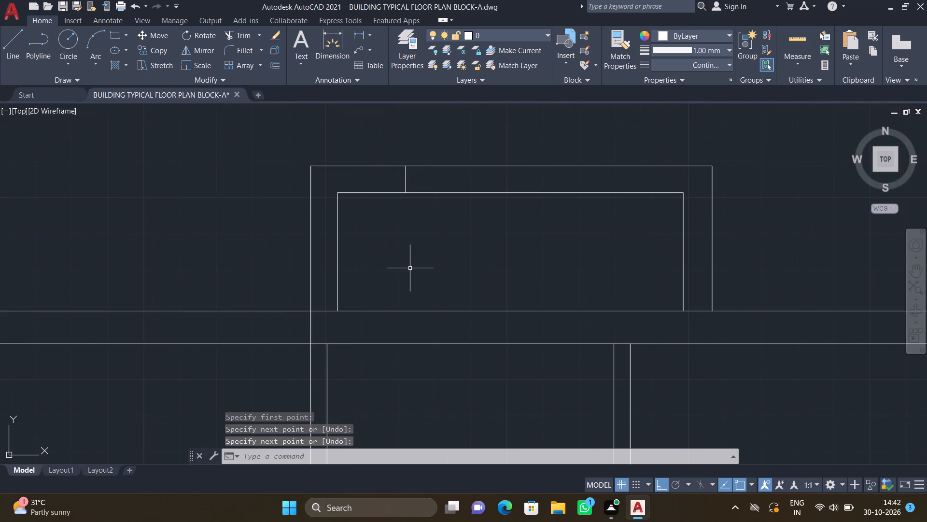
key("l")
key("Return")
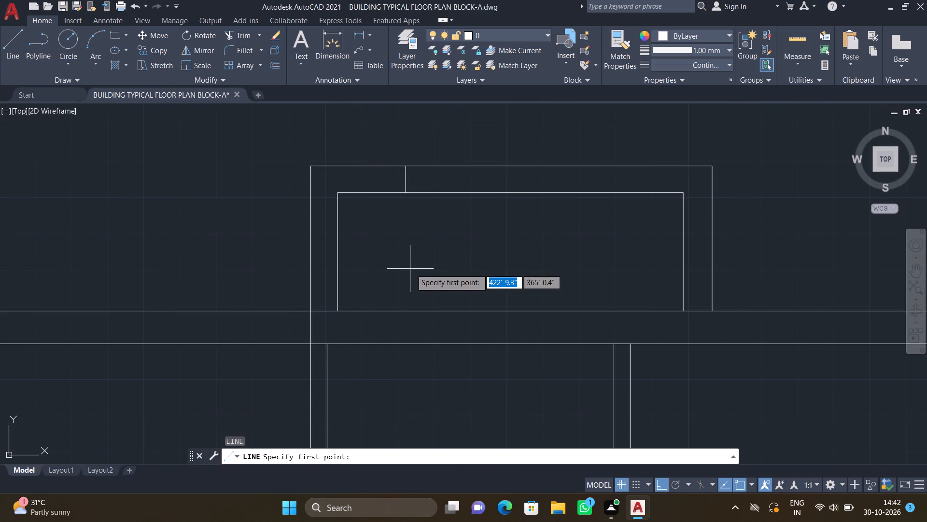
scroll(396, 194, "up", 1)
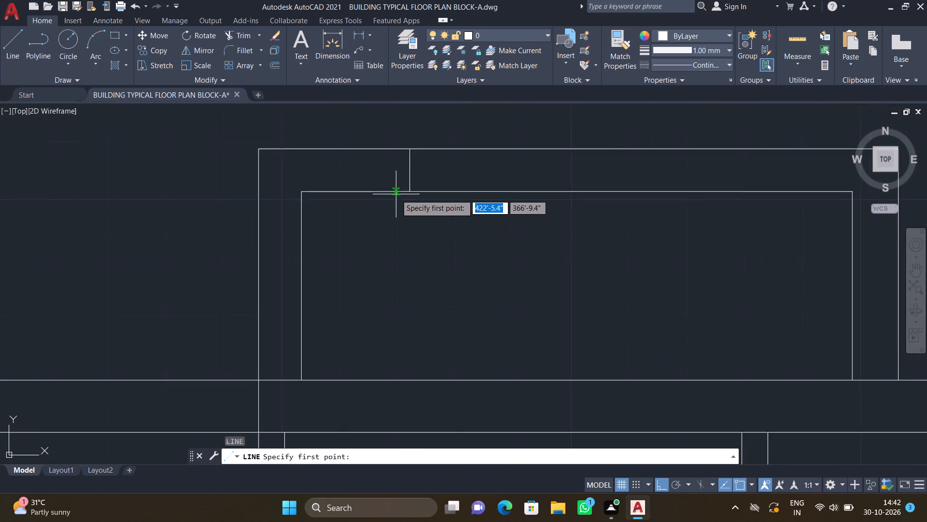
scroll(396, 194, "up", 1)
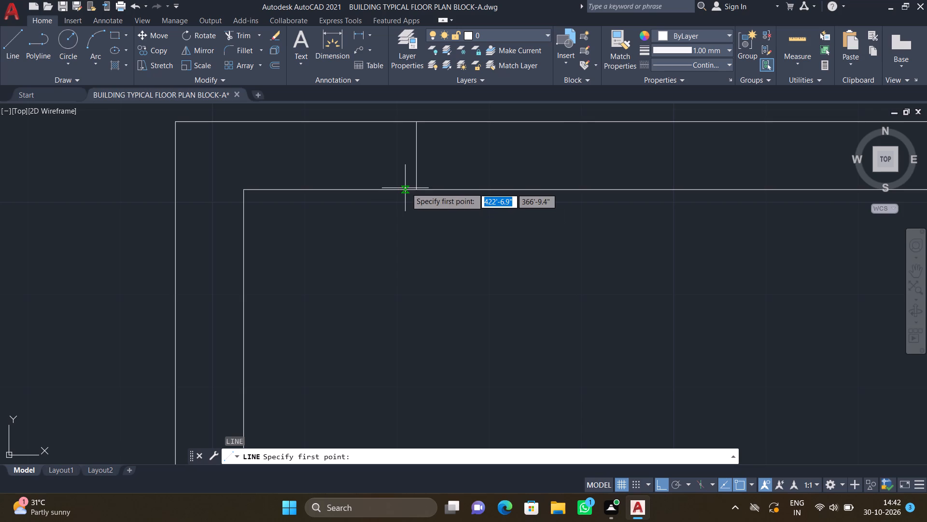
left_click(406, 190)
scroll(400, 266, "down", 3)
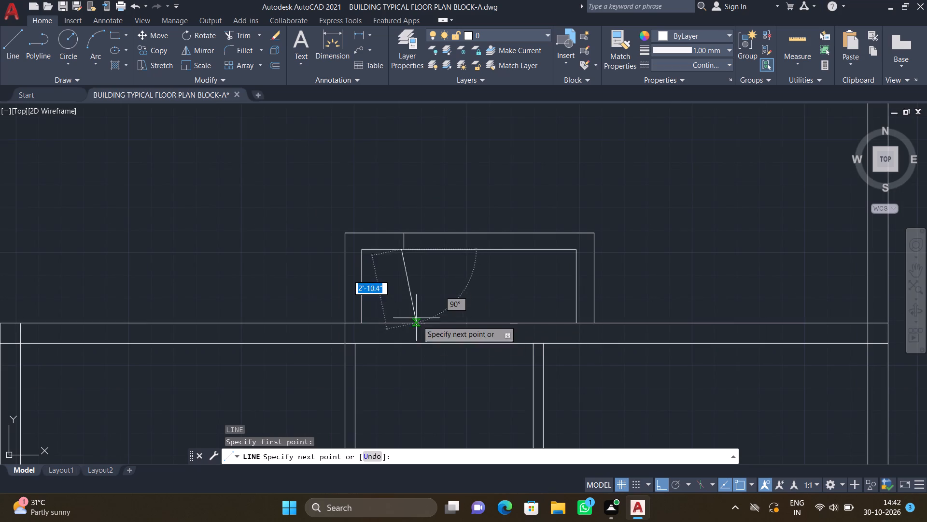
scroll(405, 297, "up", 3)
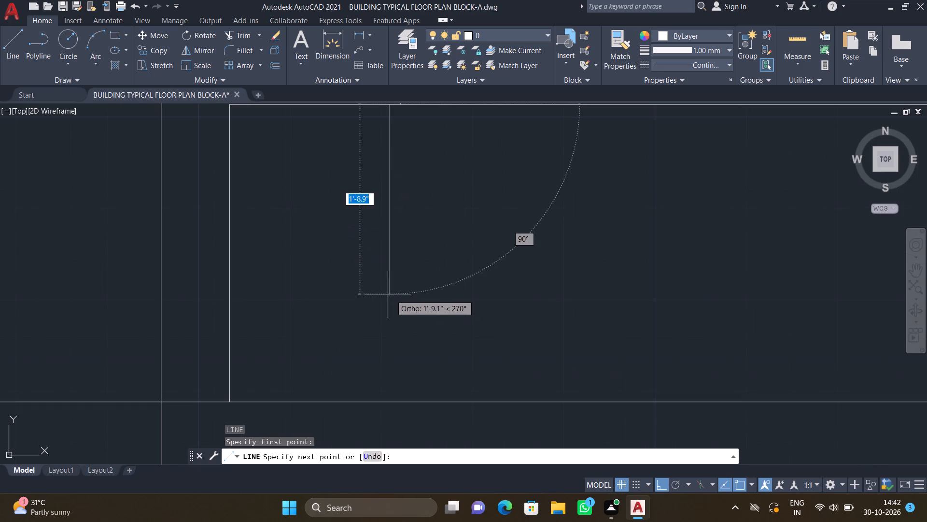
scroll(386, 288, "down", 2)
left_click_drag(390, 275, 397, 278)
scroll(515, 285, "up", 1)
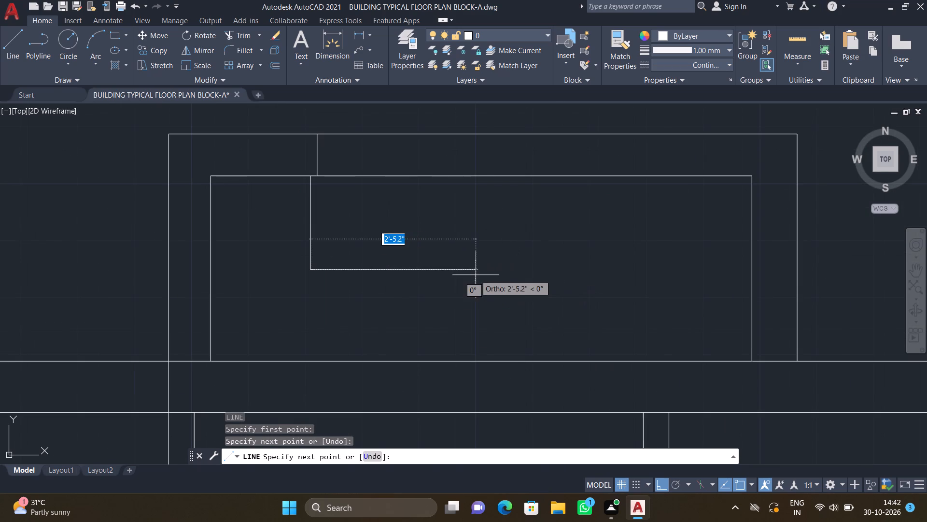
left_click(475, 274)
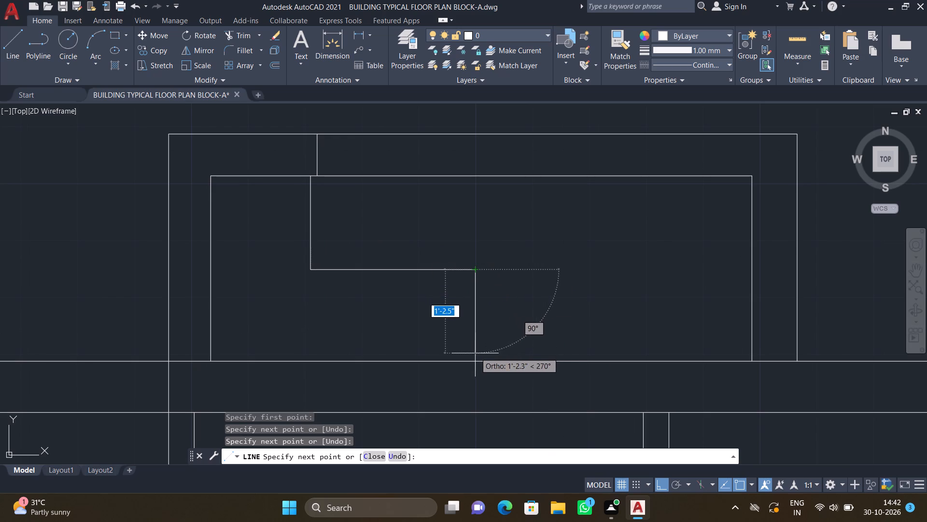
left_click(475, 358)
key("Return")
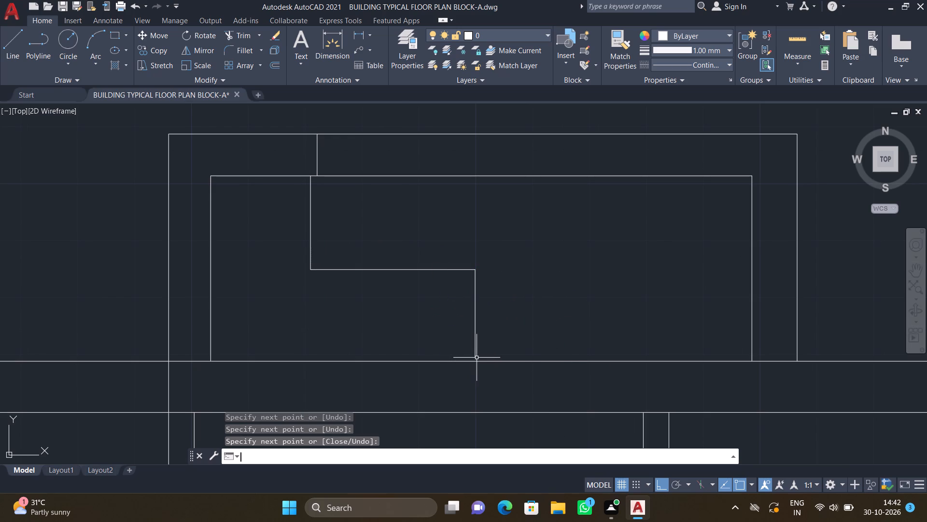
Draw a three-sided outline about 7'4" wide projecting about 2'3" south of the south wall, starting at the southwest room's east partition.
scroll(476, 333, "down", 2)
scroll(432, 344, "down", 2)
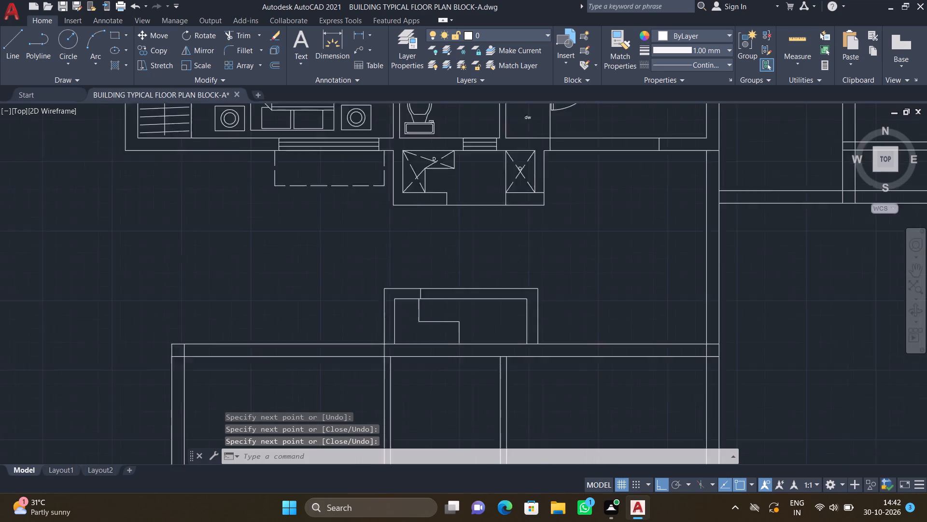
scroll(450, 265, "down", 3)
middle_click_drag(431, 377, 419, 238)
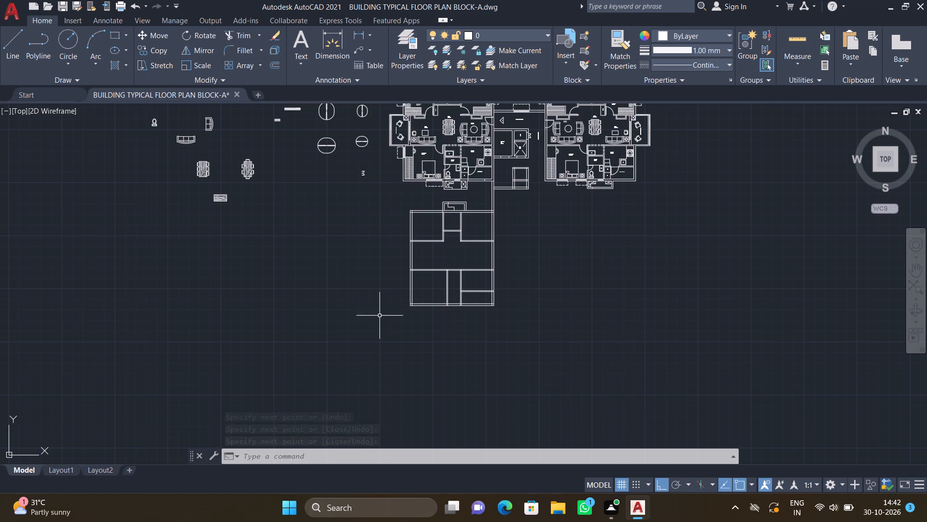
scroll(449, 323, "up", 3)
key("l")
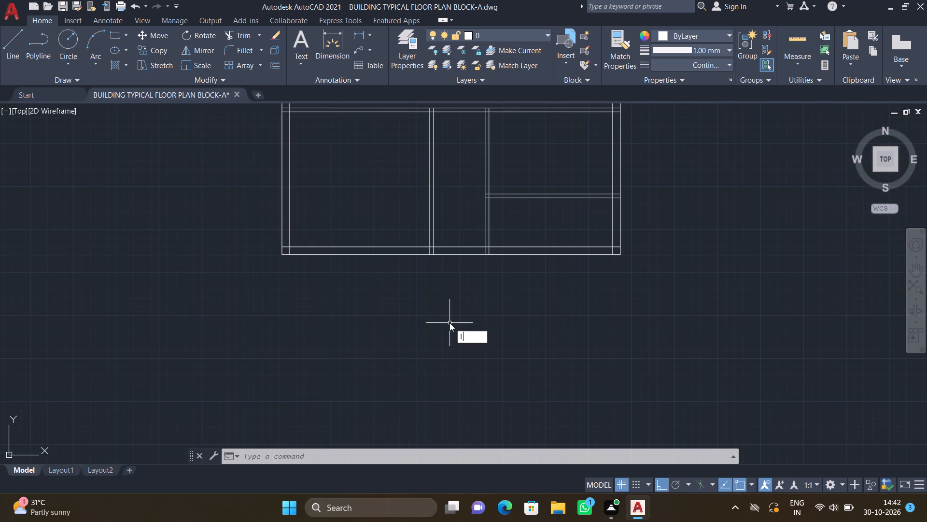
key("Return")
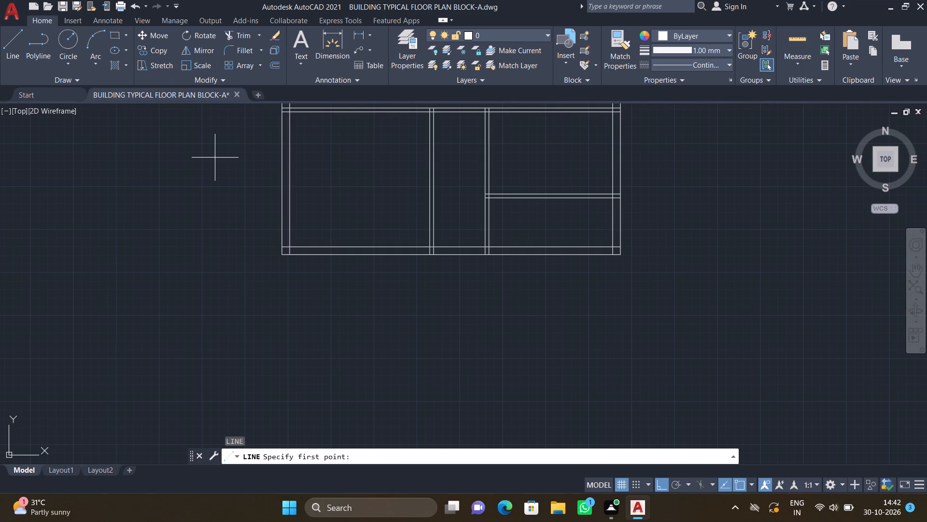
scroll(422, 272, "up", 2)
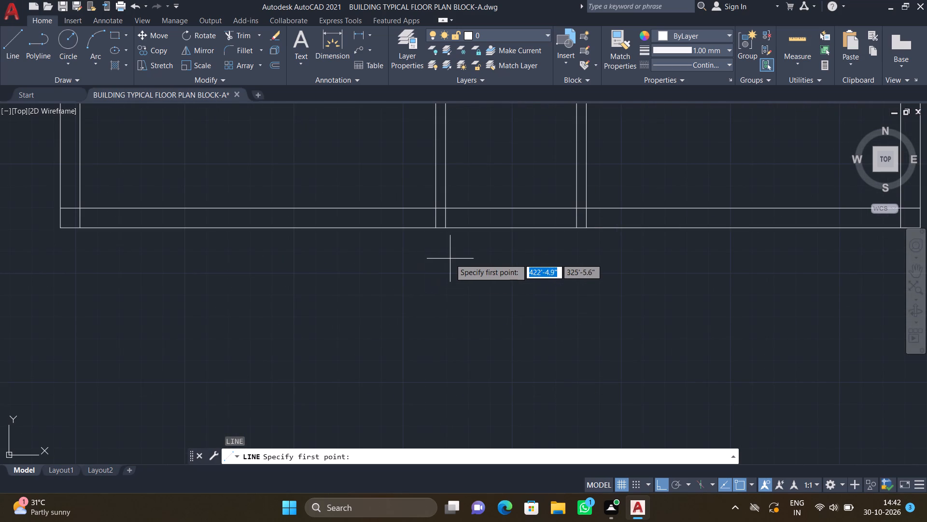
double_click(434, 227)
scroll(438, 312, "down", 1)
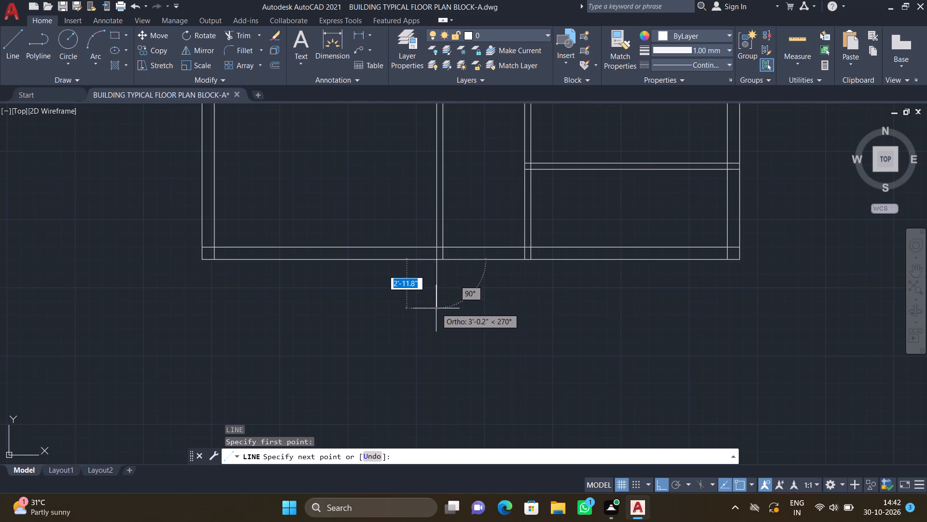
scroll(441, 288, "up", 1)
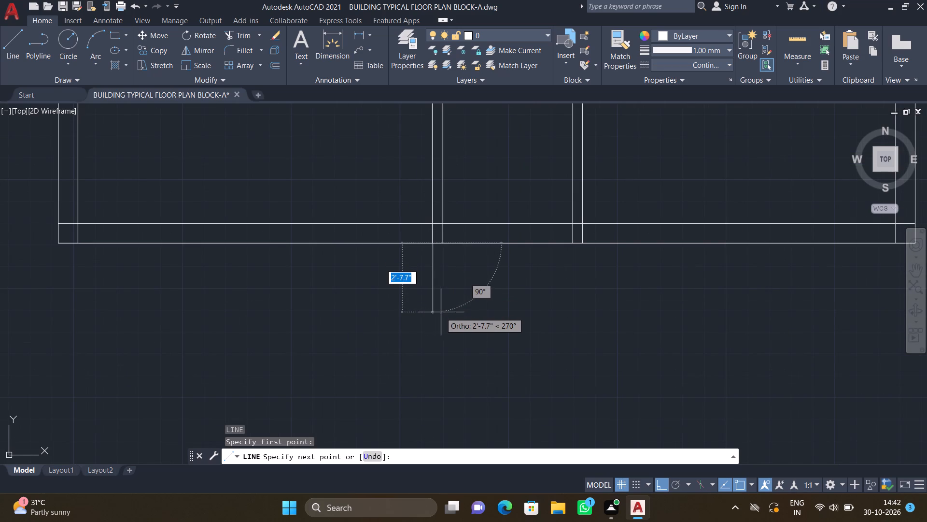
scroll(443, 308, "up", 2)
scroll(423, 306, "down", 1)
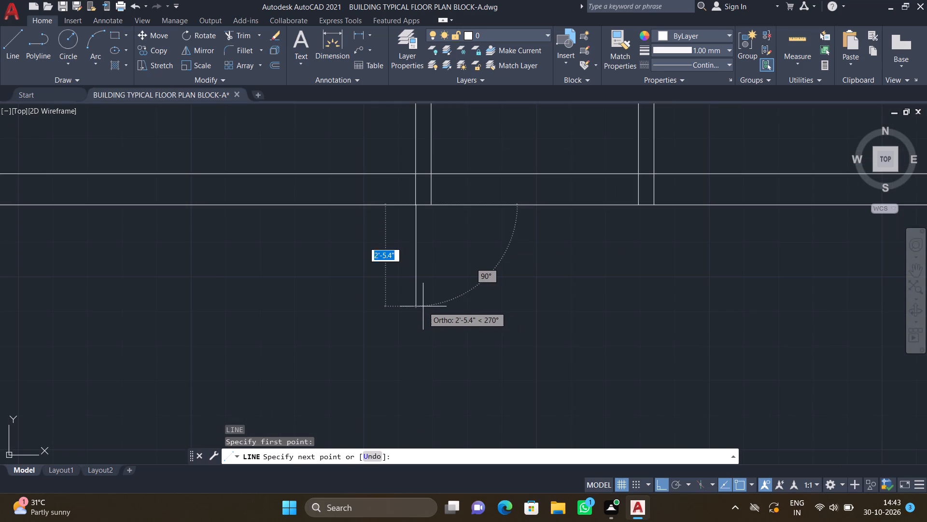
left_click(419, 299)
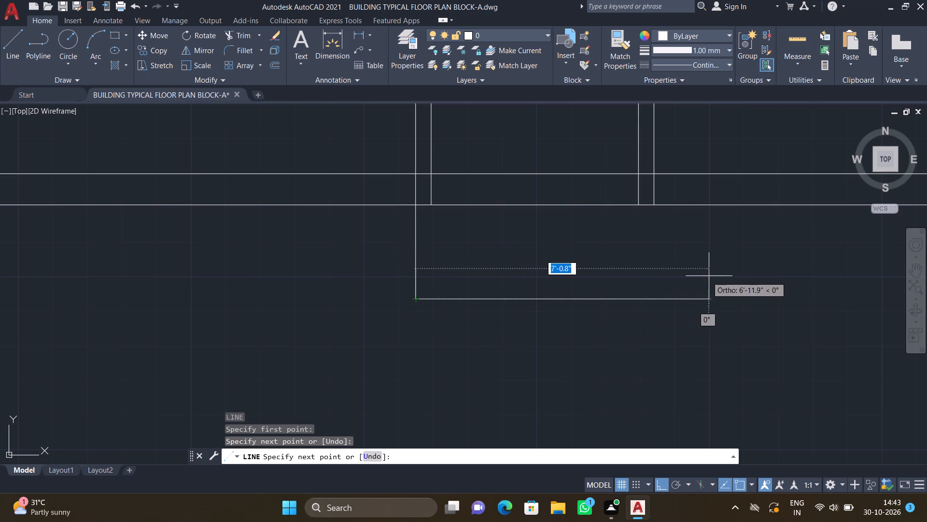
scroll(721, 290, "down", 2)
scroll(724, 286, "up", 1)
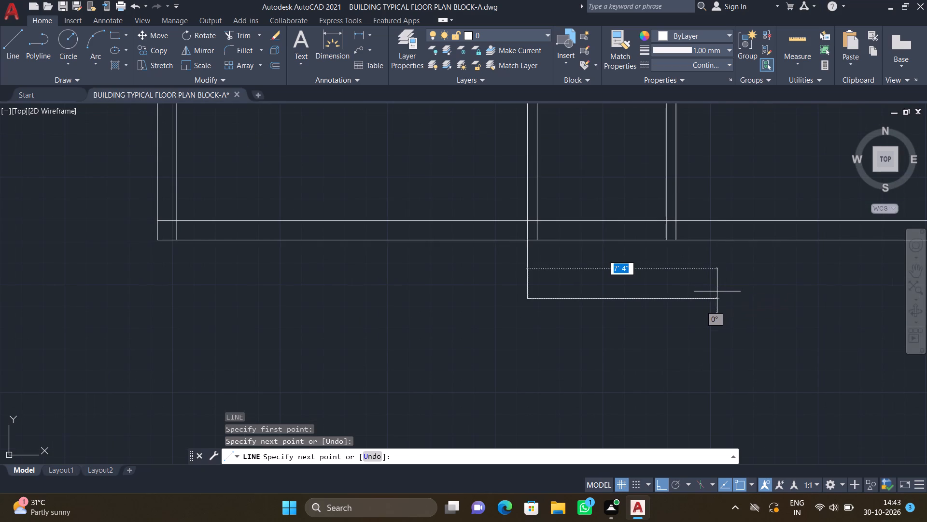
left_click(717, 291)
scroll(725, 250, "up", 3)
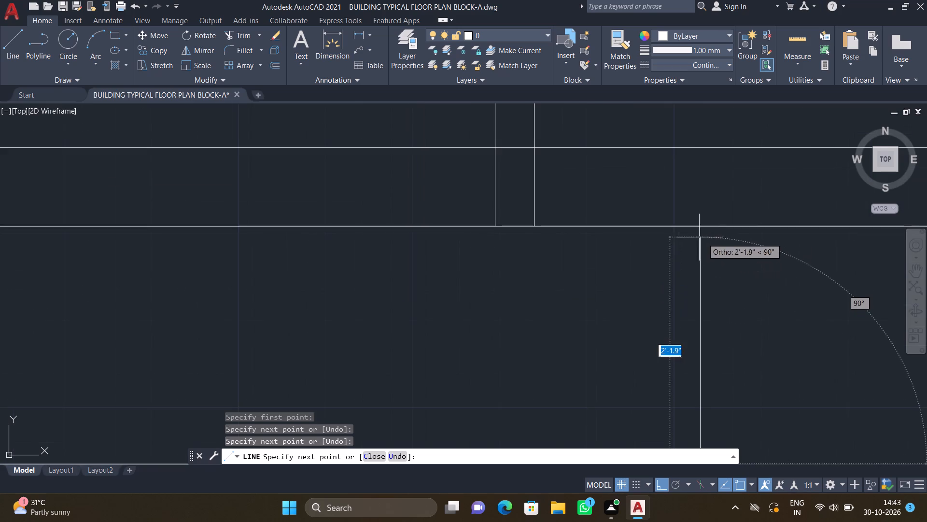
left_click(694, 226)
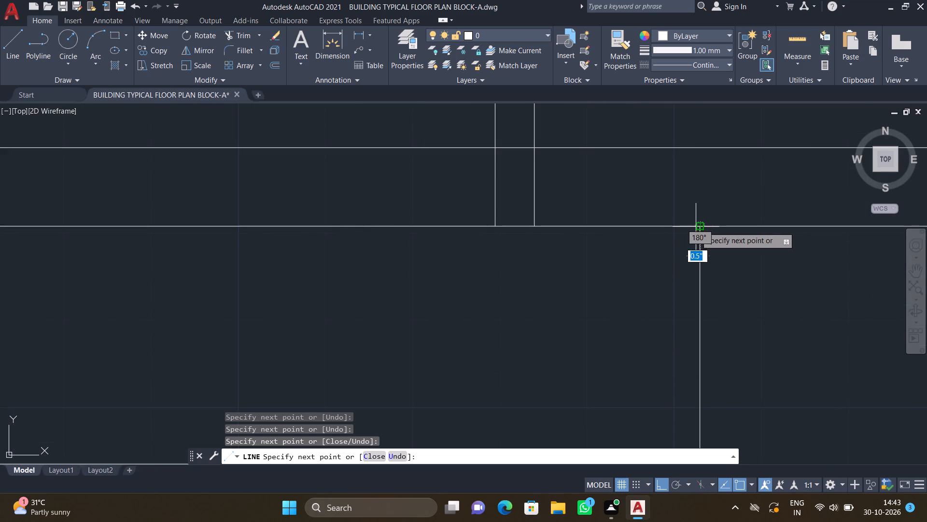
key("Return")
Draw a three-sided inner outline about 6'6" wide and 1'10.5" deep inside the south projection, starting and ending on the wall's outer line.
scroll(705, 236, "down", 3)
scroll(514, 256, "up", 2)
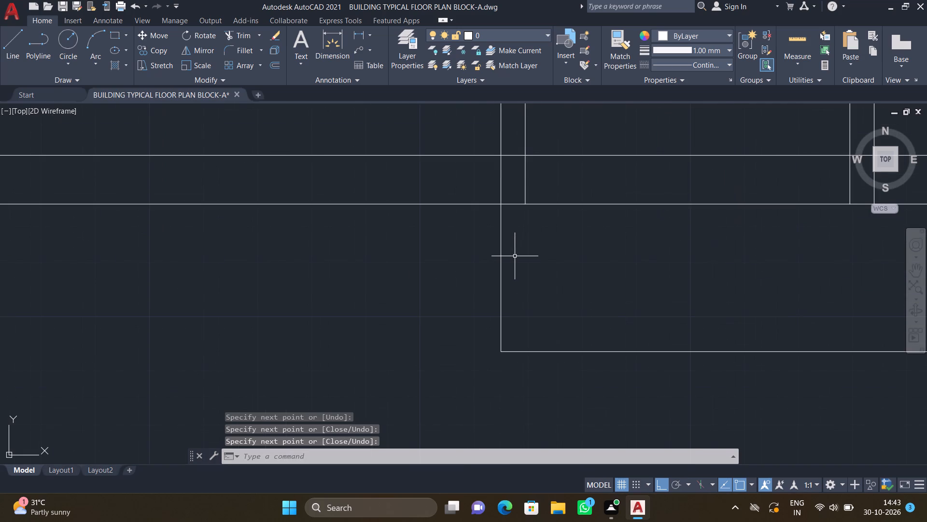
key("l")
key("Return")
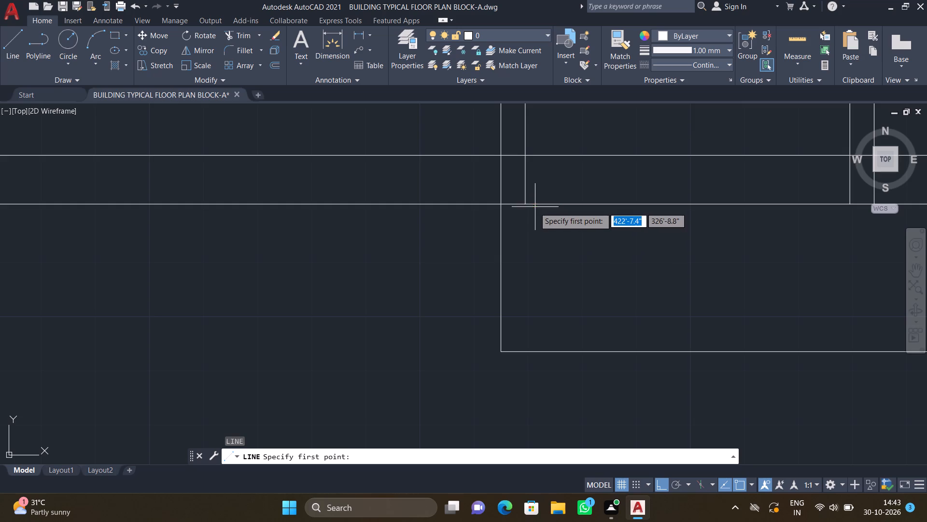
scroll(534, 207, "up", 3)
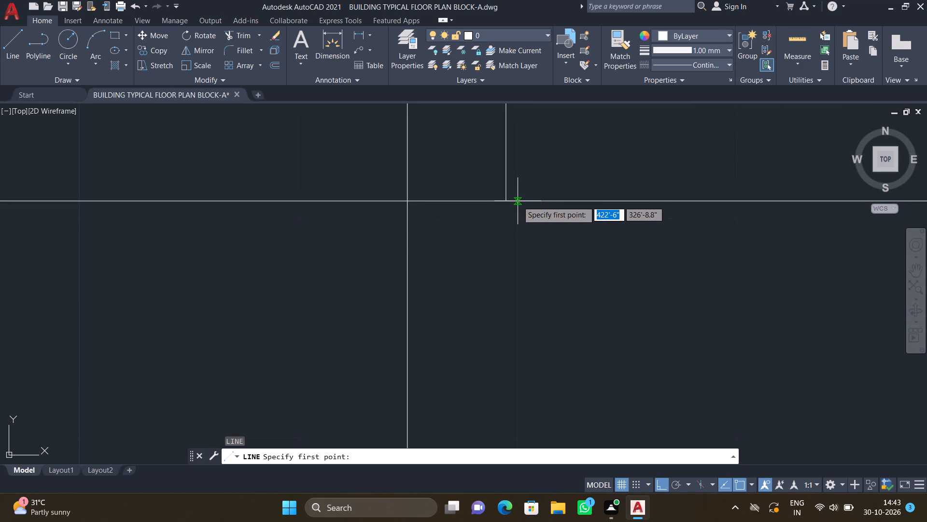
left_click(518, 201)
scroll(520, 261, "down", 3)
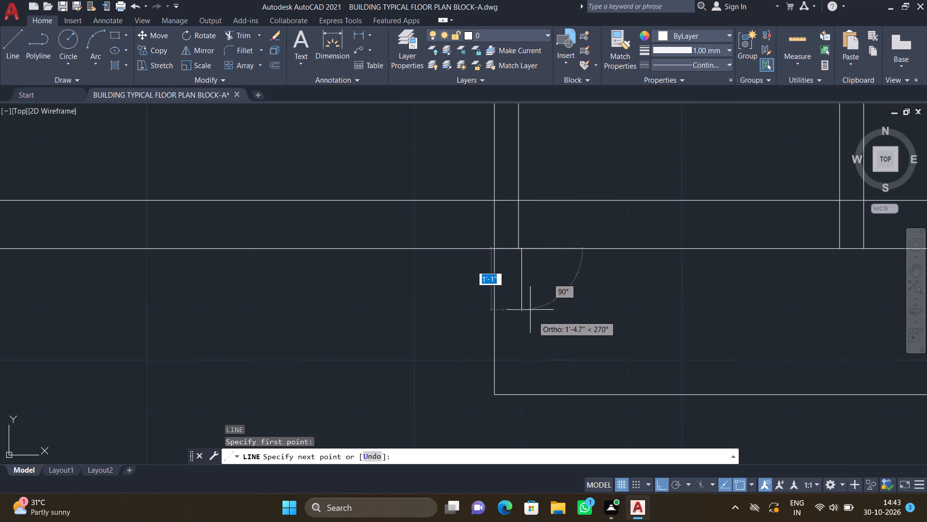
scroll(531, 332, "down", 2)
scroll(523, 349, "up", 1)
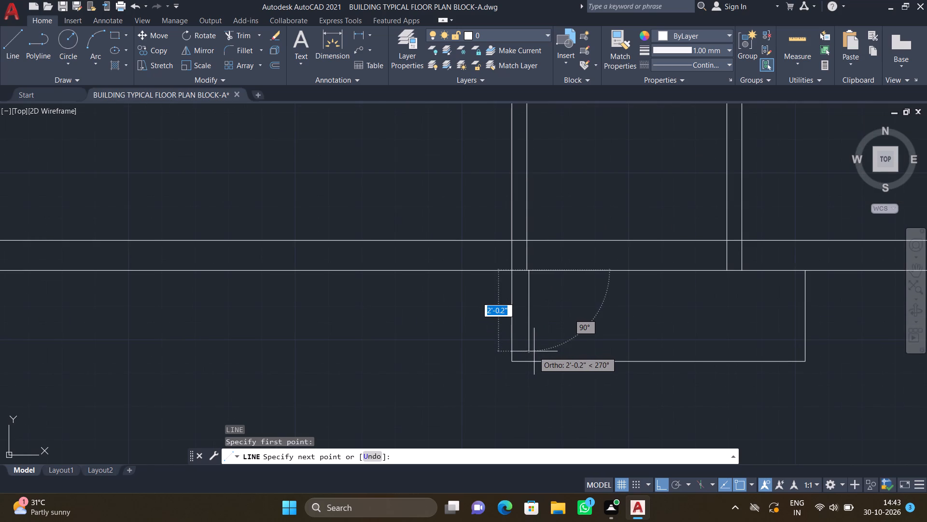
scroll(536, 351, "up", 1)
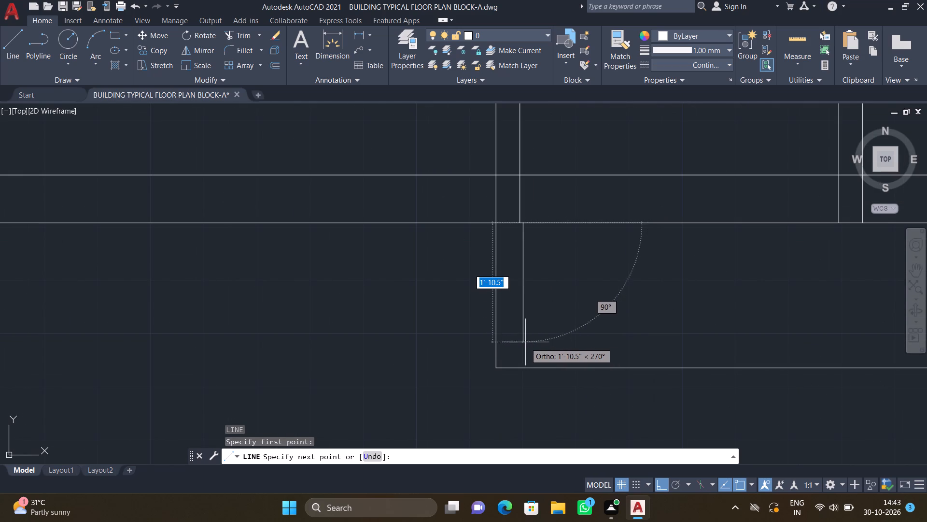
left_click(525, 342)
scroll(571, 335, "down", 1)
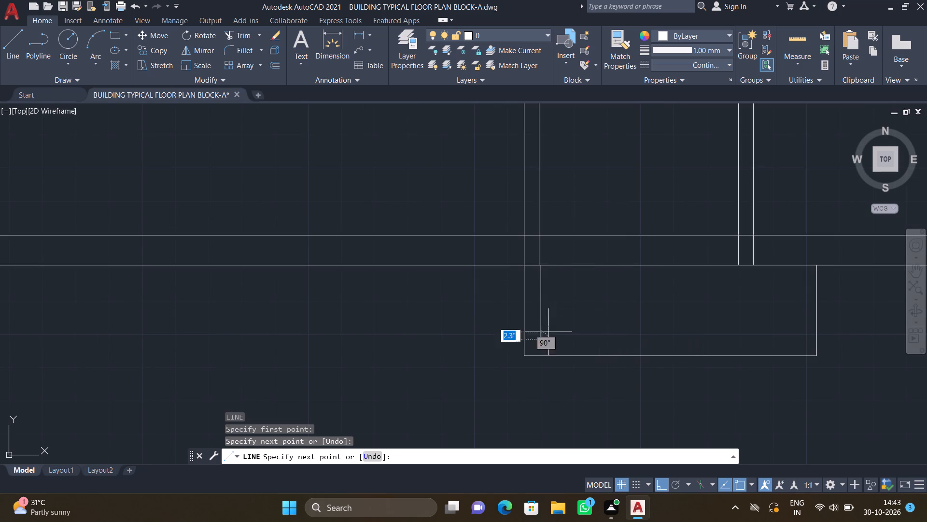
scroll(808, 343, "up", 1)
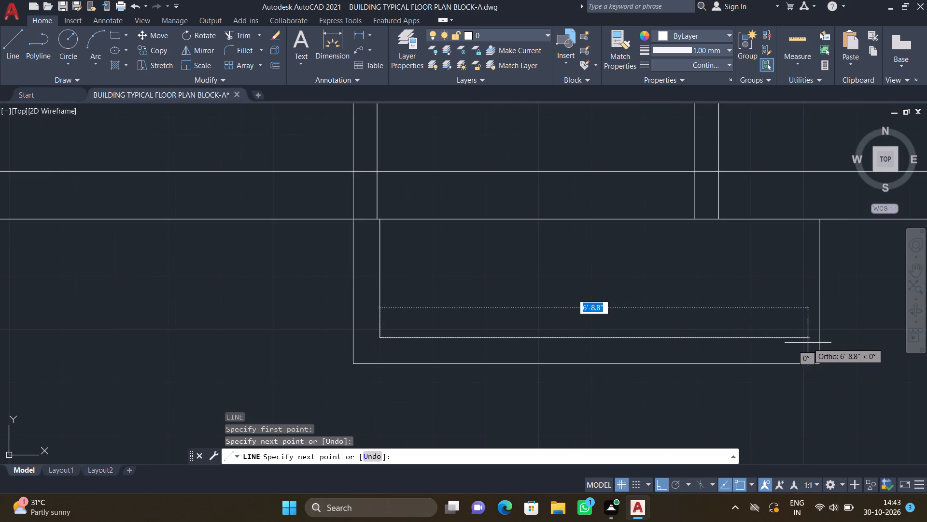
scroll(792, 338, "up", 1)
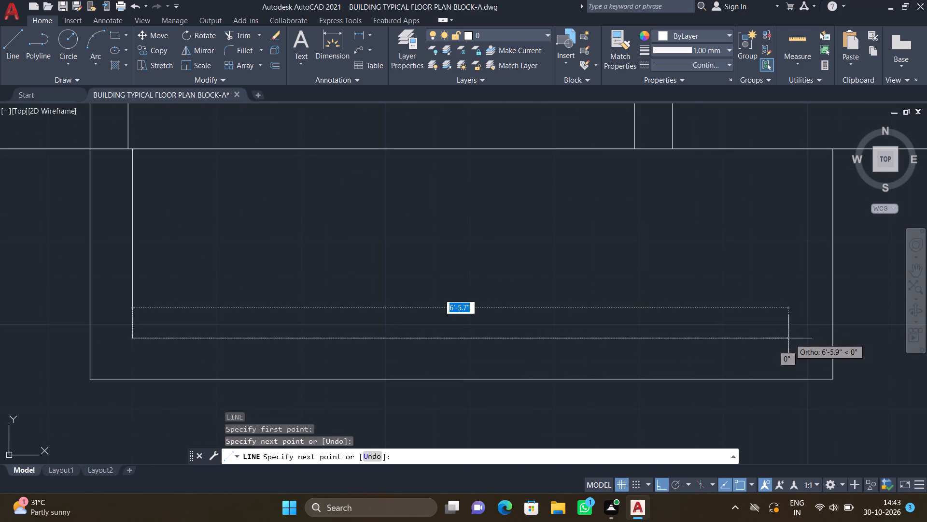
left_click(788, 337)
scroll(778, 277, "down", 1)
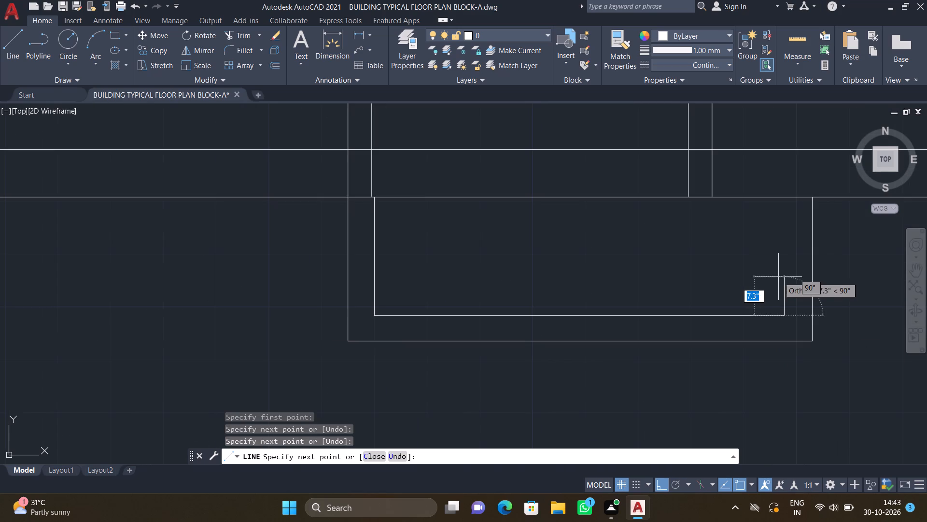
scroll(781, 203, "up", 1)
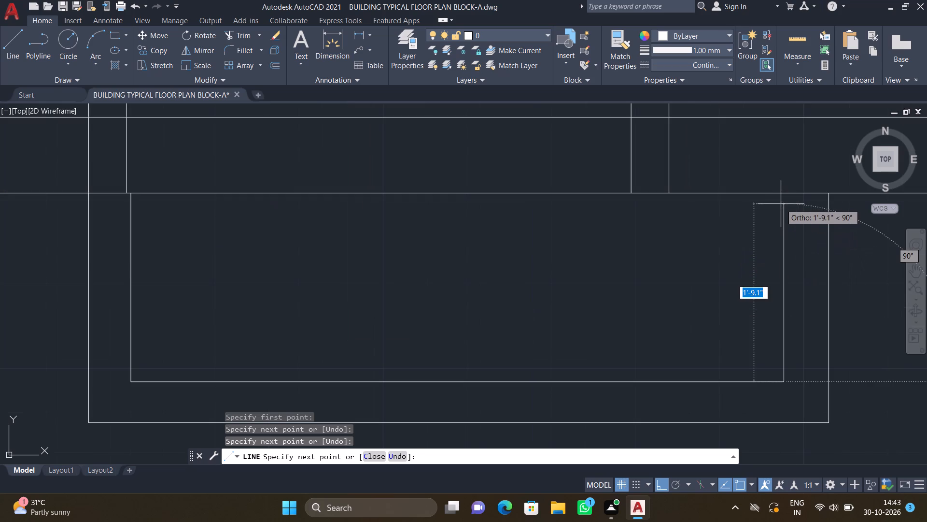
scroll(784, 202, "up", 2)
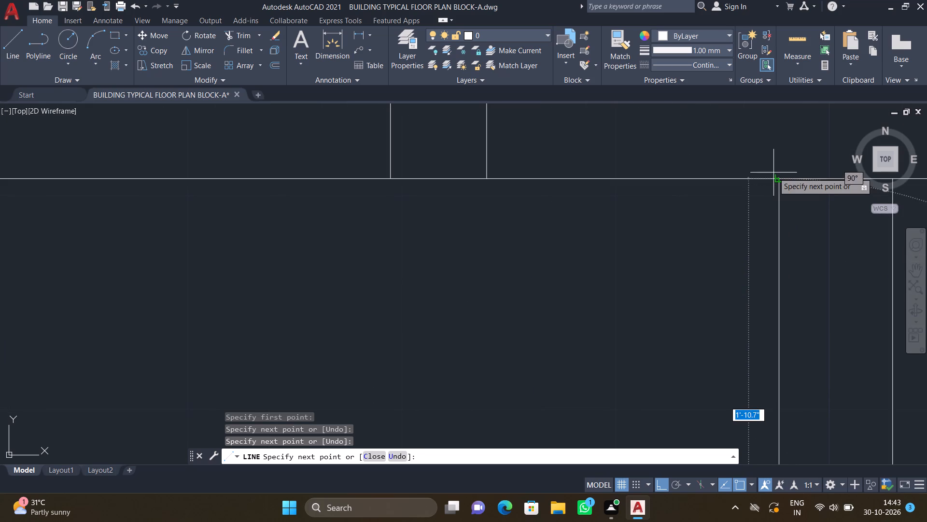
left_click(780, 180)
key("Return")
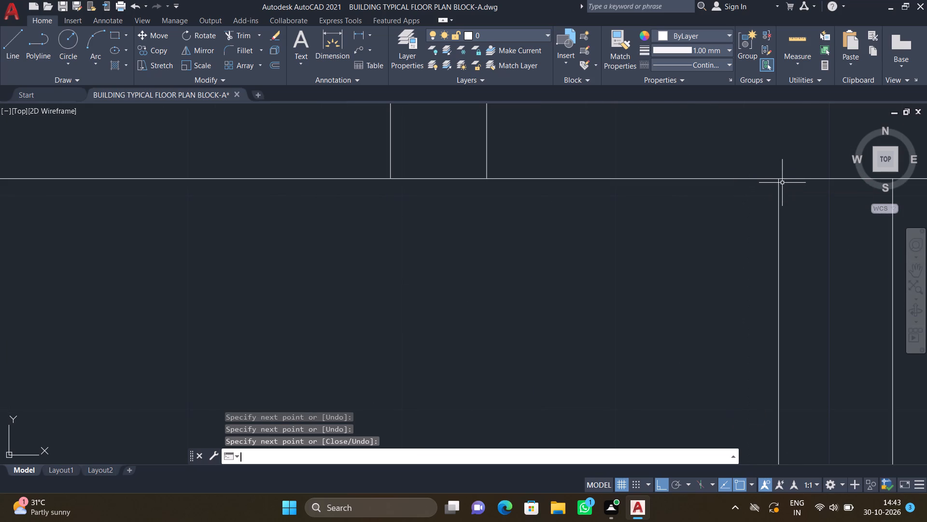
Draw a stepped line inside the south projection: about 1' north from the inner south line, about 1'6" east, and north to the wall.
scroll(789, 199, "down", 4)
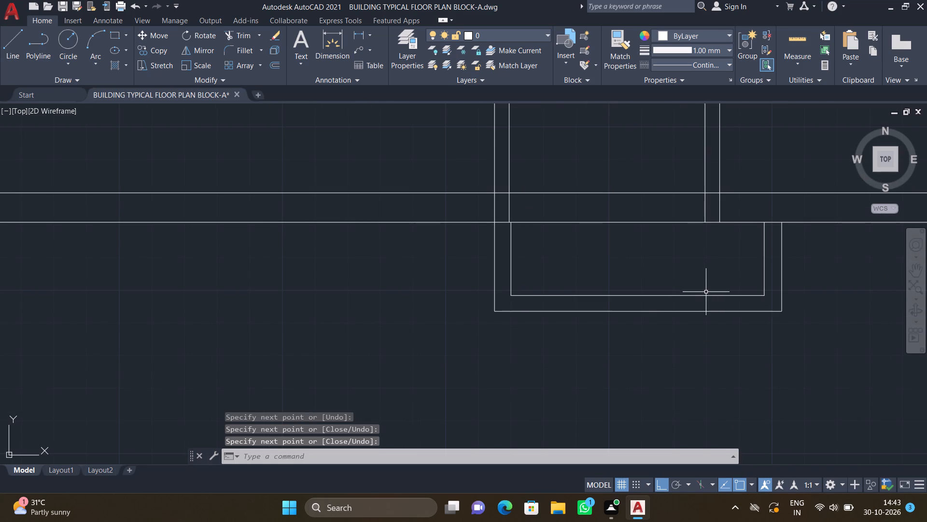
scroll(562, 253, "up", 2)
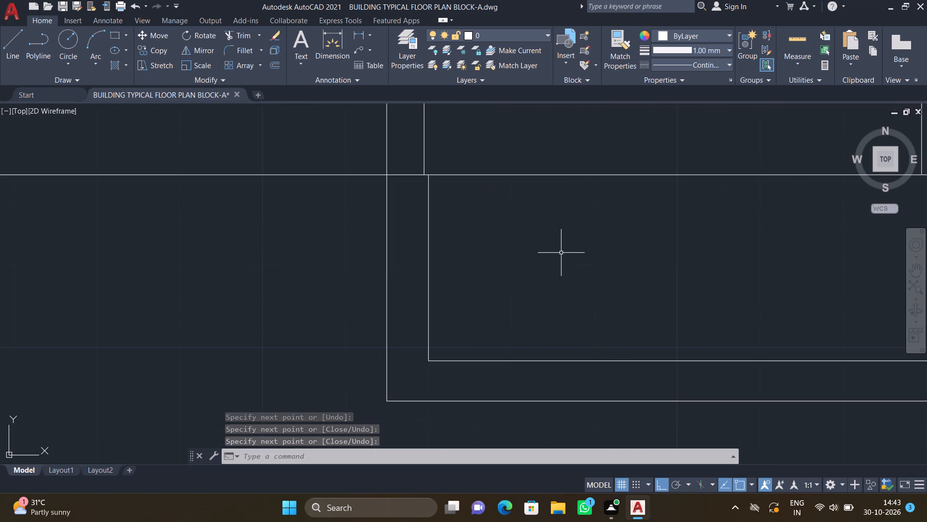
key("l")
key("Return")
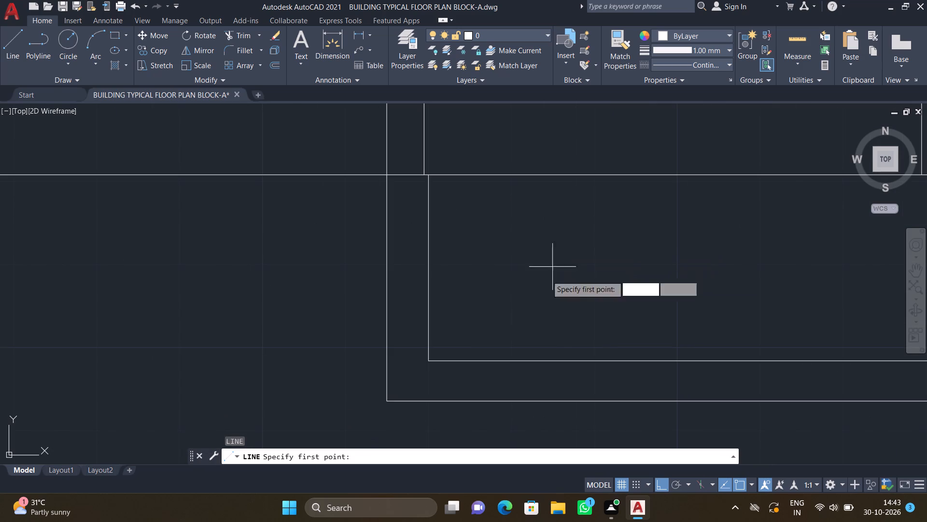
left_click(509, 360)
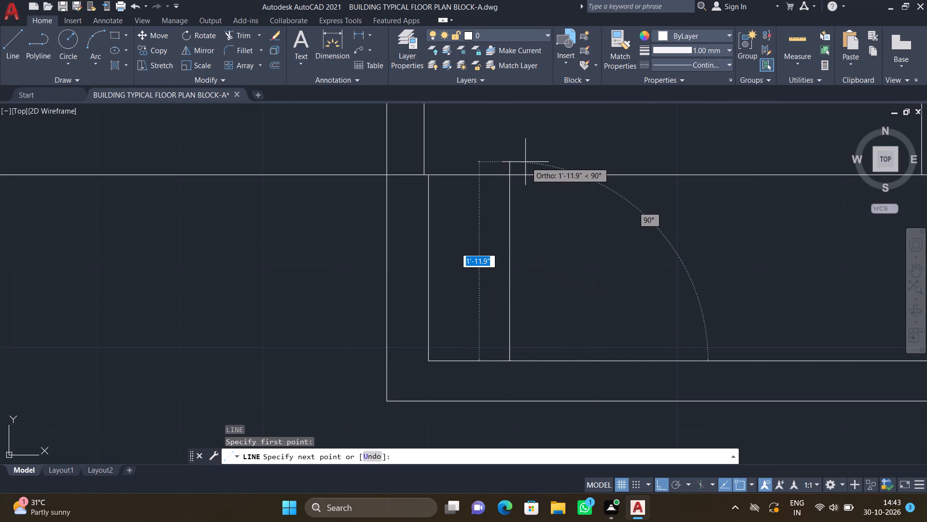
left_click(511, 259)
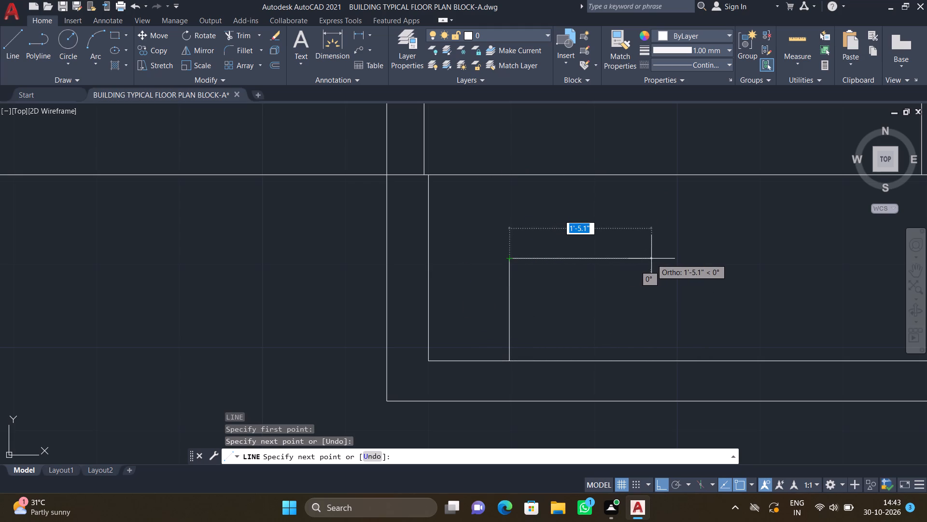
left_click(658, 252)
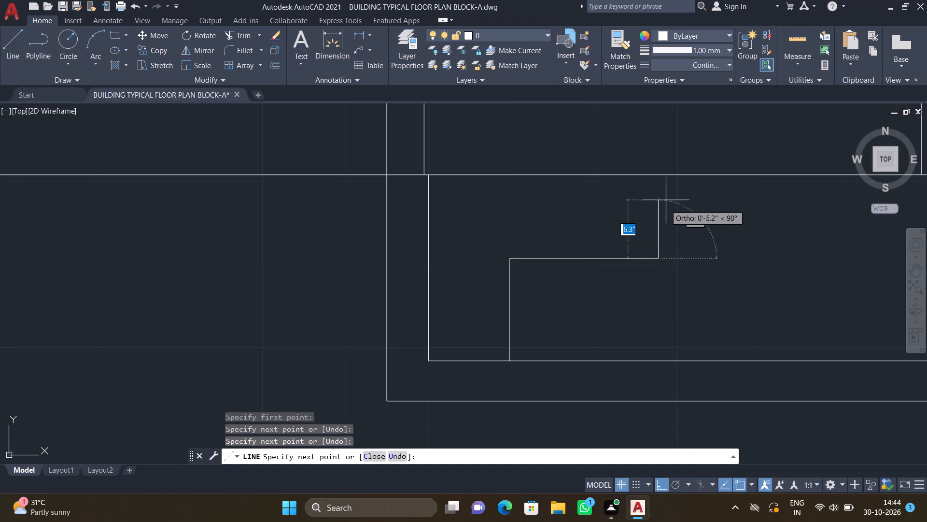
scroll(668, 187, "up", 1)
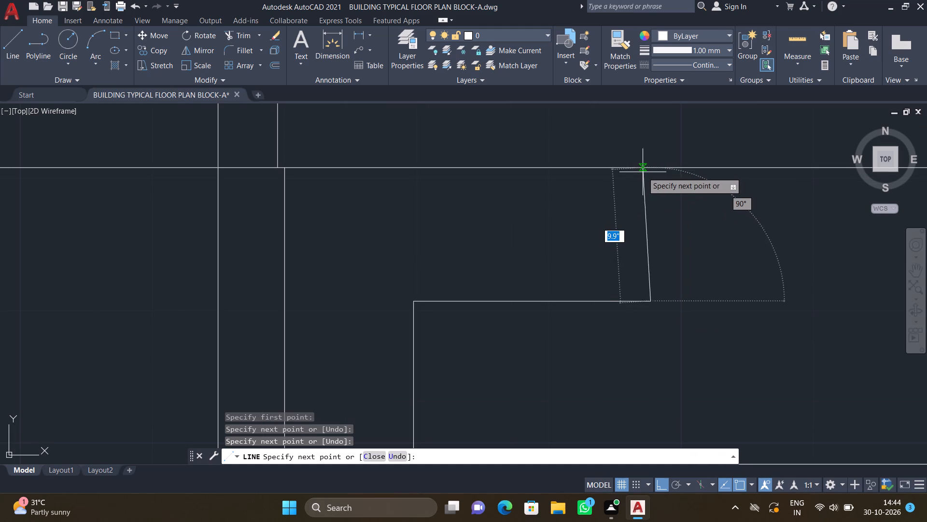
left_click(651, 168)
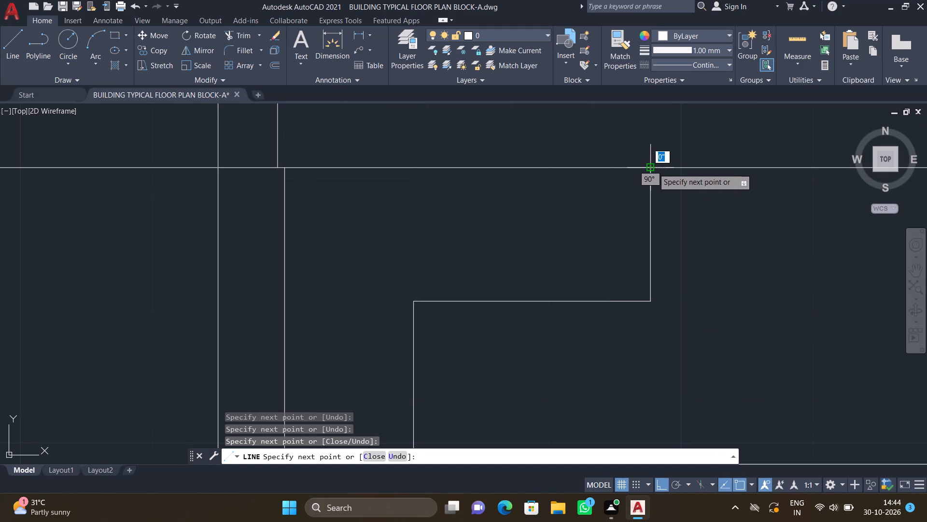
key("Return")
scroll(653, 168, "up", 1)
scroll(659, 176, "down", 4)
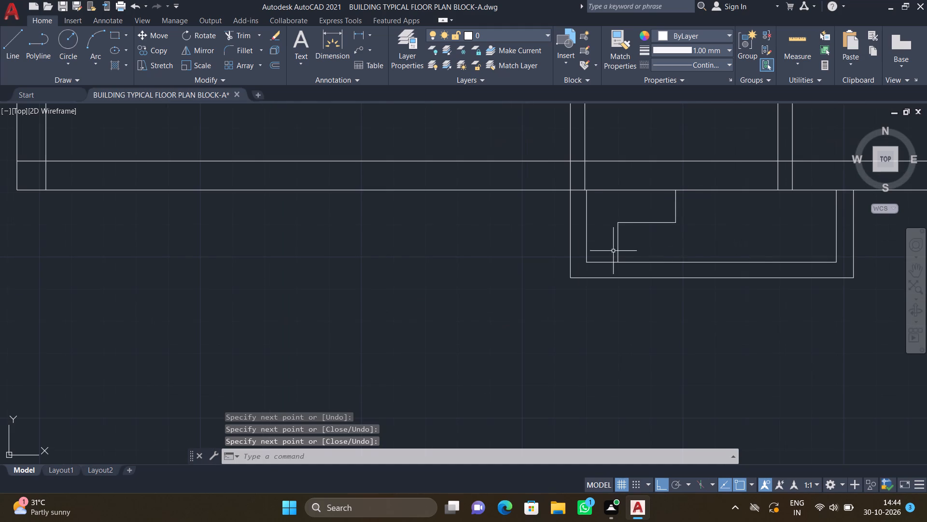
Draw an L-shaped line inside the south projection: about 9" south from the wall at the east partition's west line, and east to the inner east line.
scroll(625, 310, "down", 3)
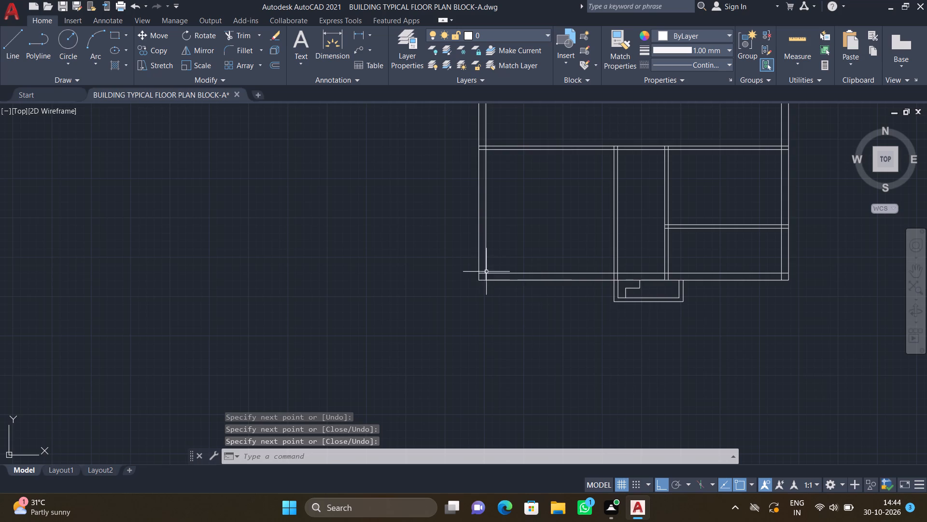
scroll(688, 288, "up", 4)
key("l")
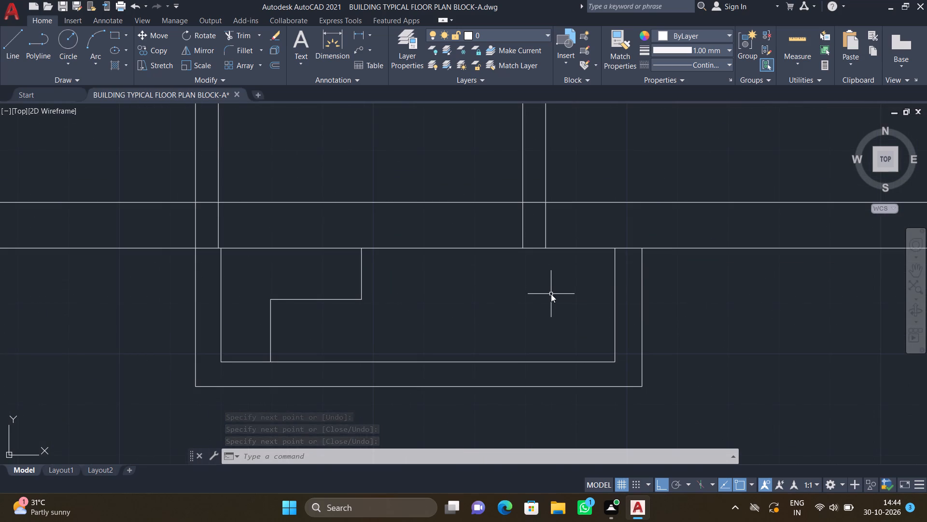
key("Return")
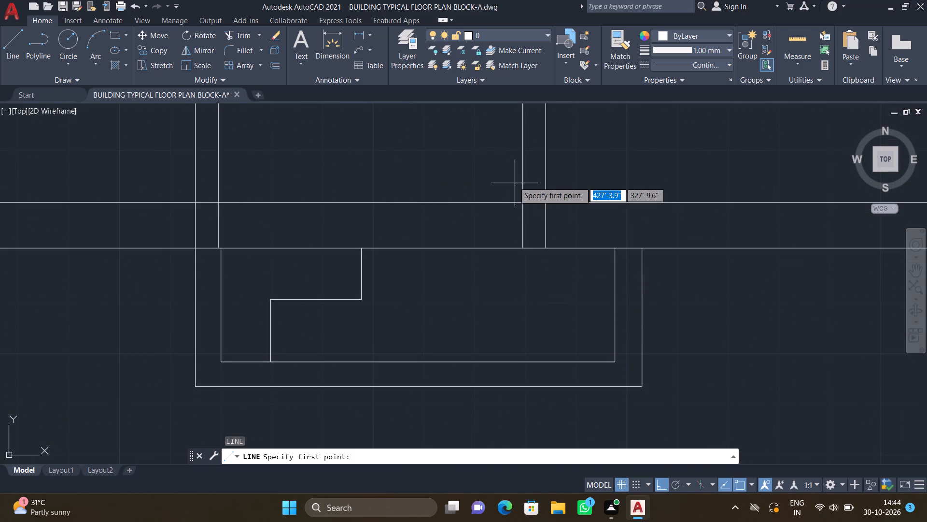
scroll(535, 282, "up", 1)
left_click(513, 226)
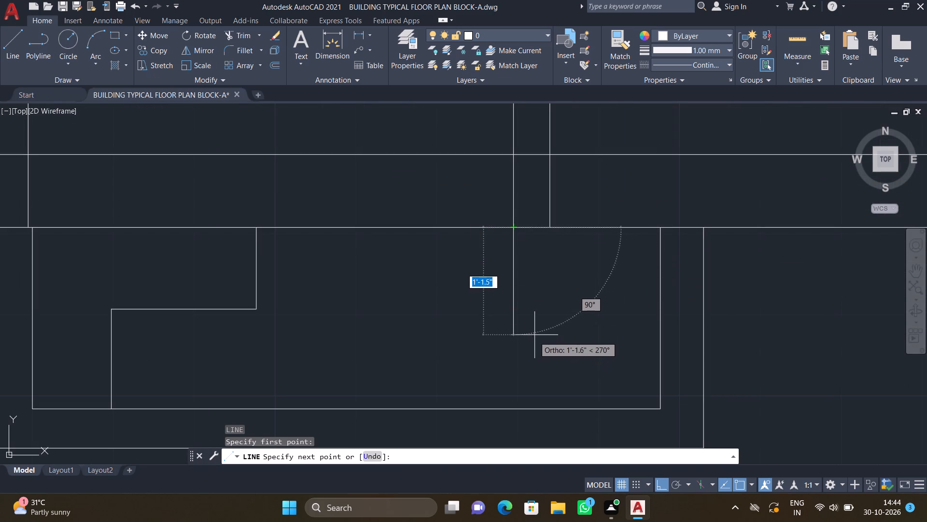
scroll(515, 302, "up", 1)
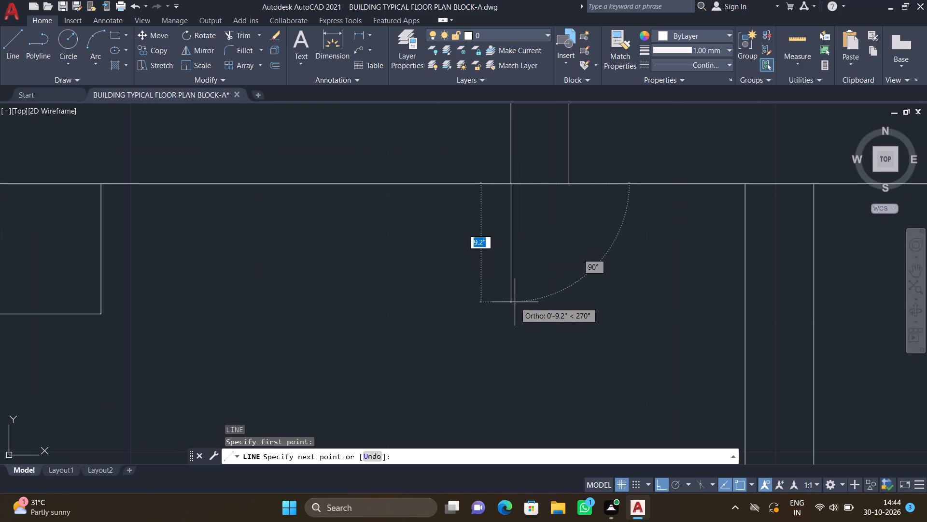
left_click(515, 302)
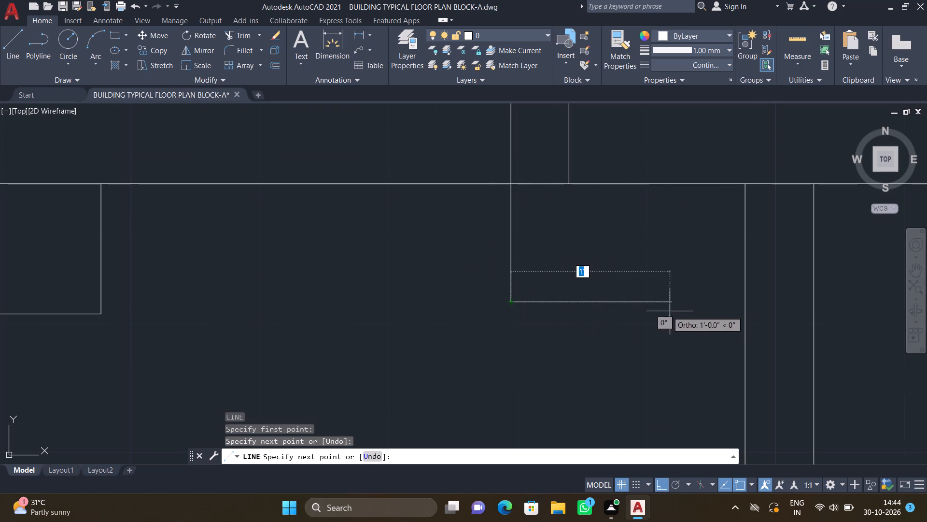
scroll(747, 302, "up", 3)
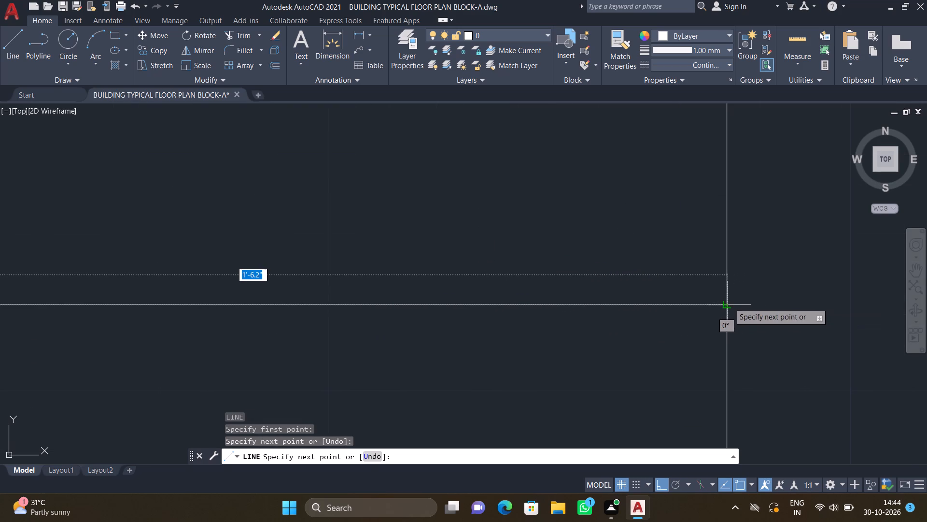
left_click(729, 302)
key("Return")
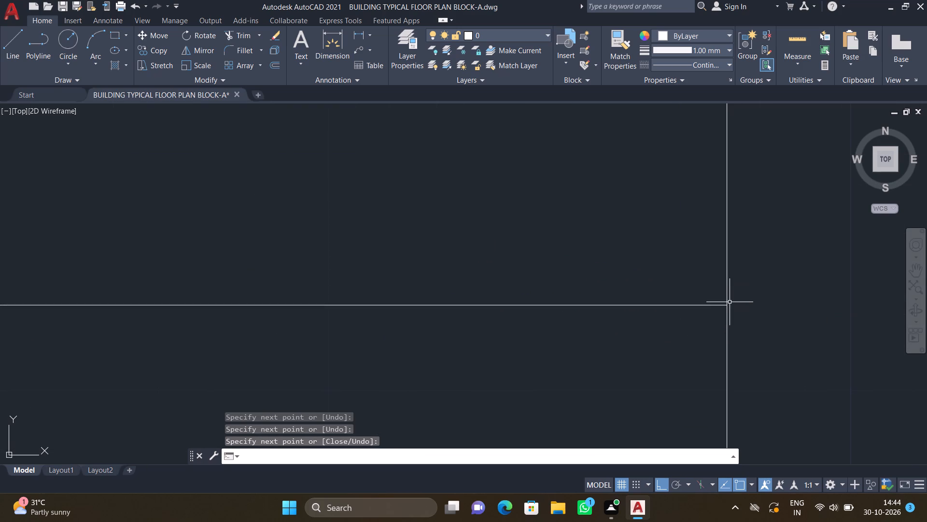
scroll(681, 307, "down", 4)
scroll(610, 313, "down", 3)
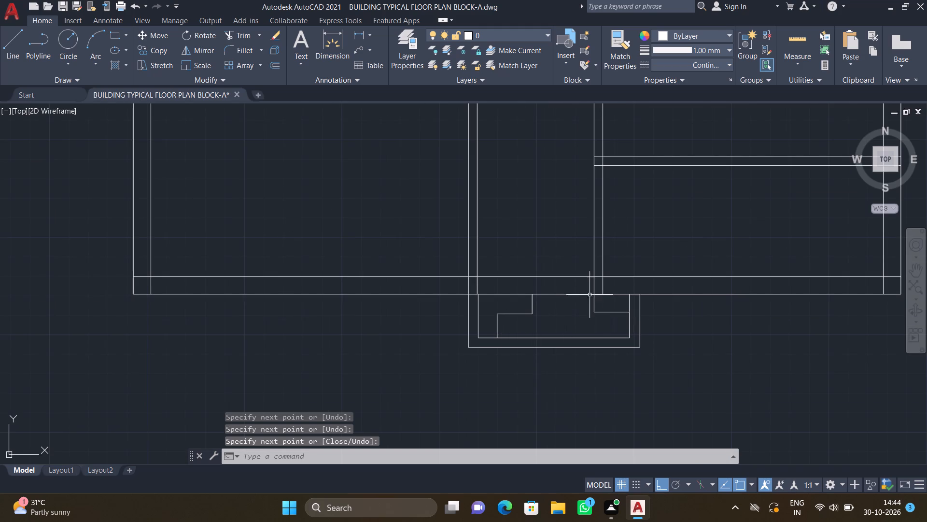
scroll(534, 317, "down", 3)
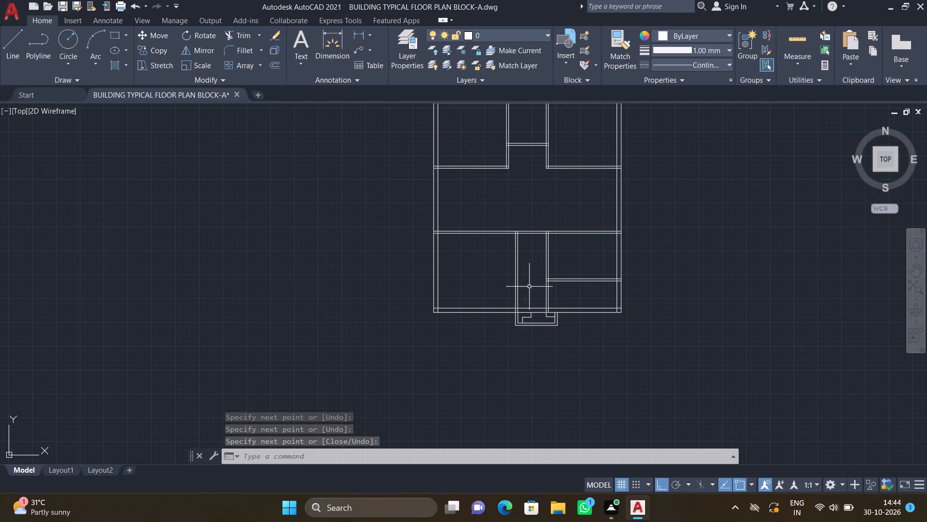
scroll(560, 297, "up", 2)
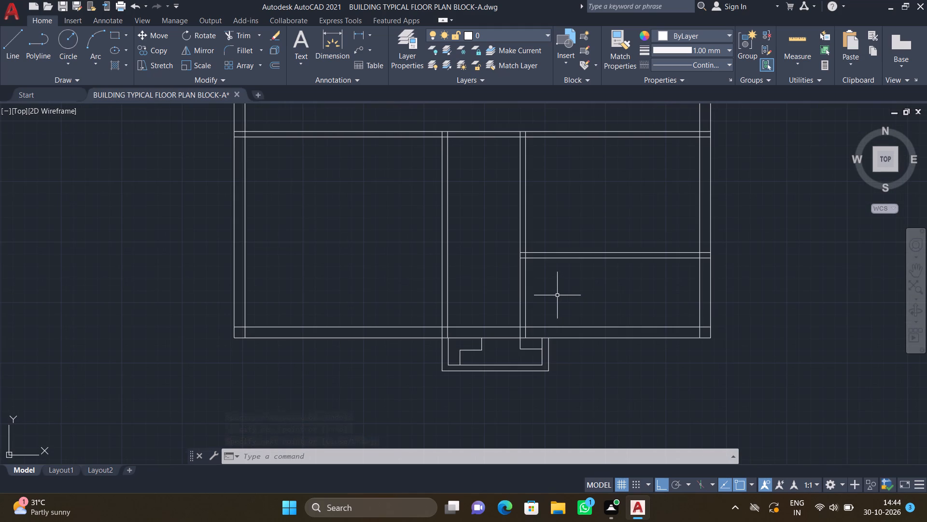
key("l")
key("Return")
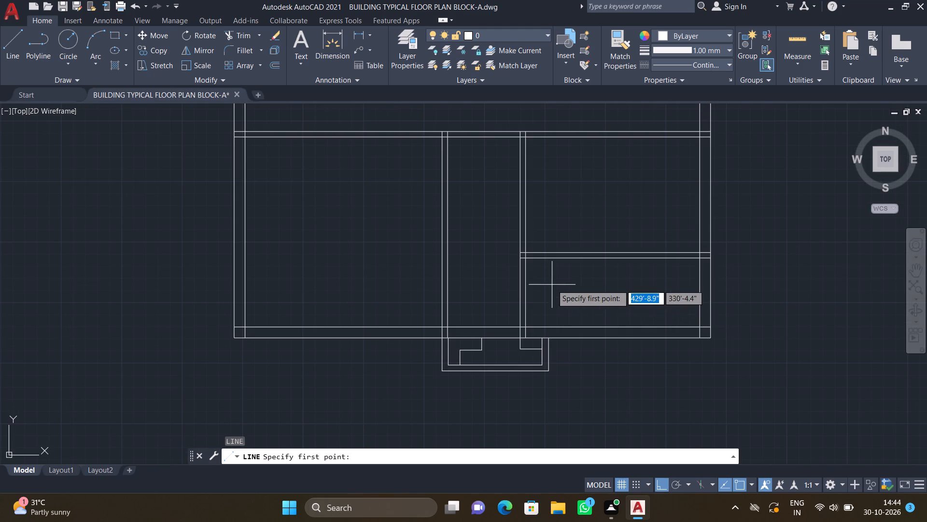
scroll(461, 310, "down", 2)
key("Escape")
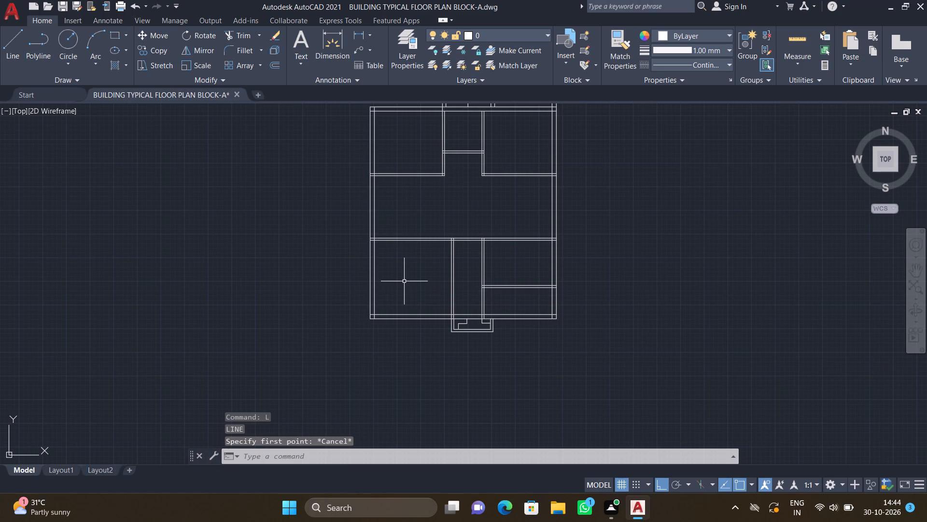
Trim away both lines of the west outer wall between the northwest and southwest rooms.
type("TR")
key("Return")
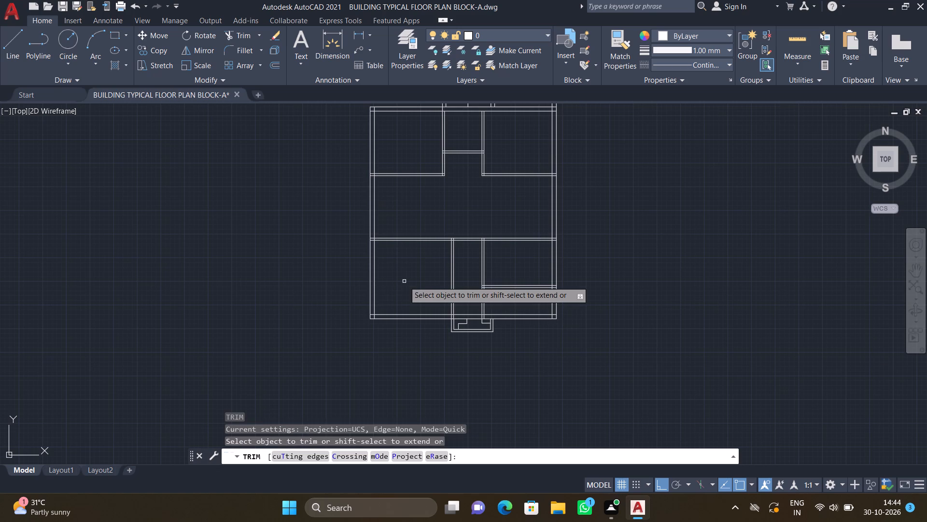
scroll(362, 198, "up", 2)
left_click_drag(355, 200, 449, 228)
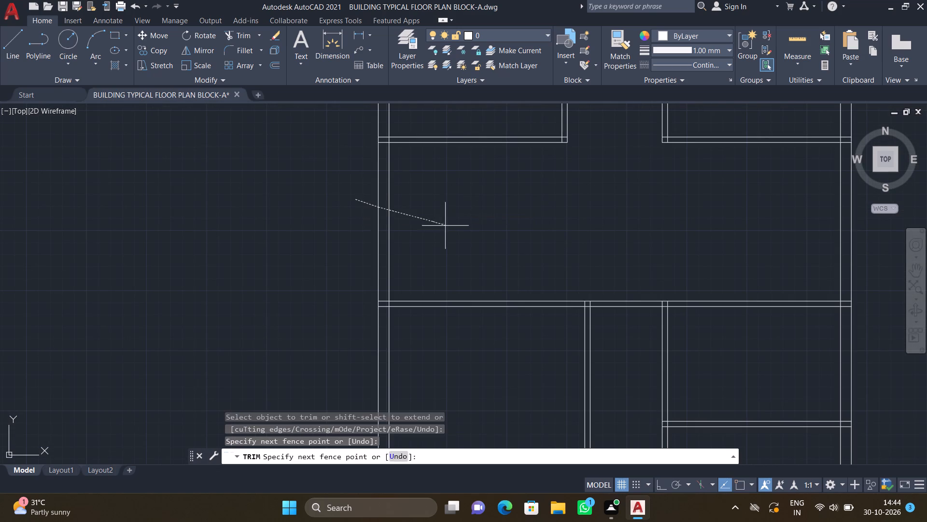
left_click_drag(449, 228, 452, 230)
key("Return")
Draw a vertical line across the west opening, set in from the removed wall, from the northwest room's south line to the southwest room's north line.
key("l")
key("Return")
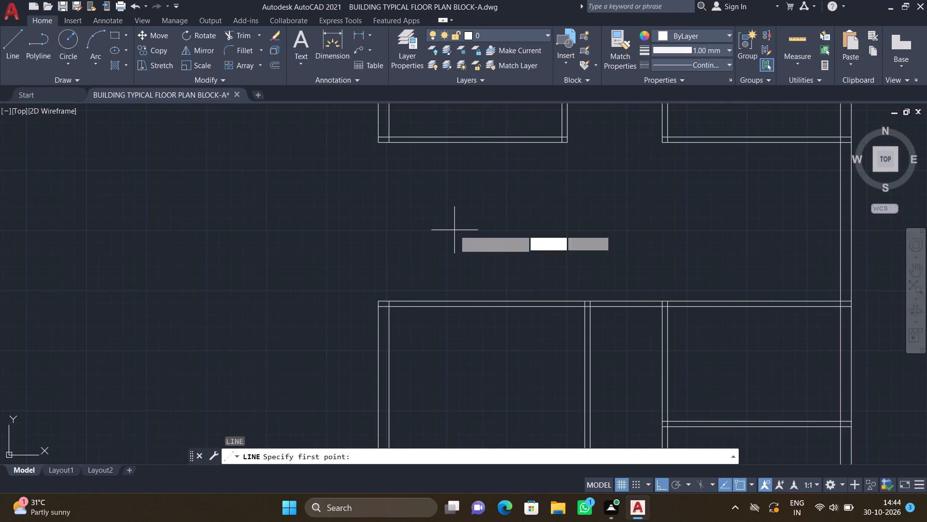
scroll(438, 223, "down", 1)
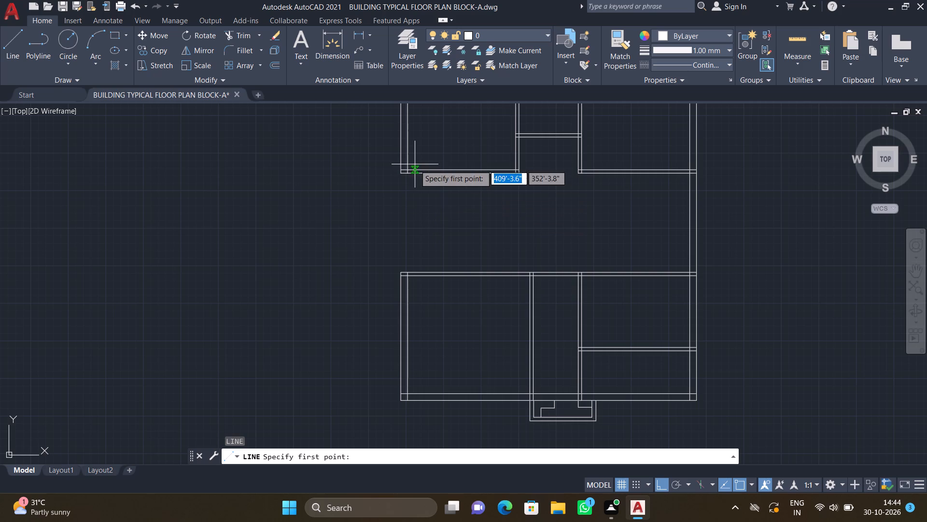
scroll(418, 175, "up", 3)
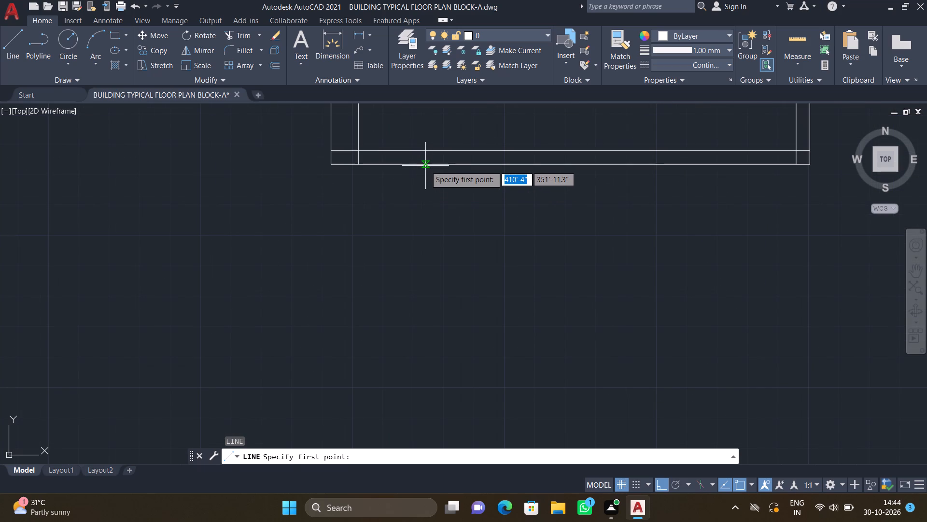
left_click(425, 164)
scroll(417, 226, "down", 2)
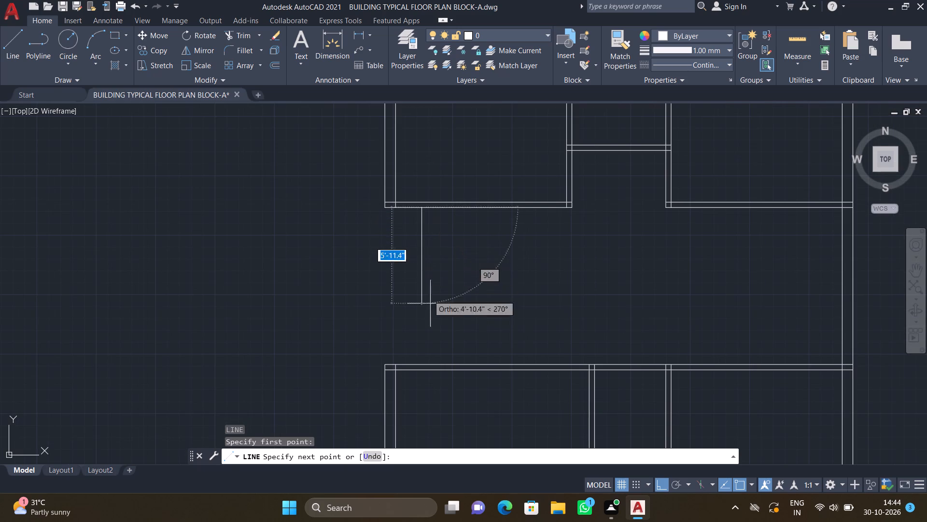
scroll(424, 352, "up", 1)
left_click(419, 371)
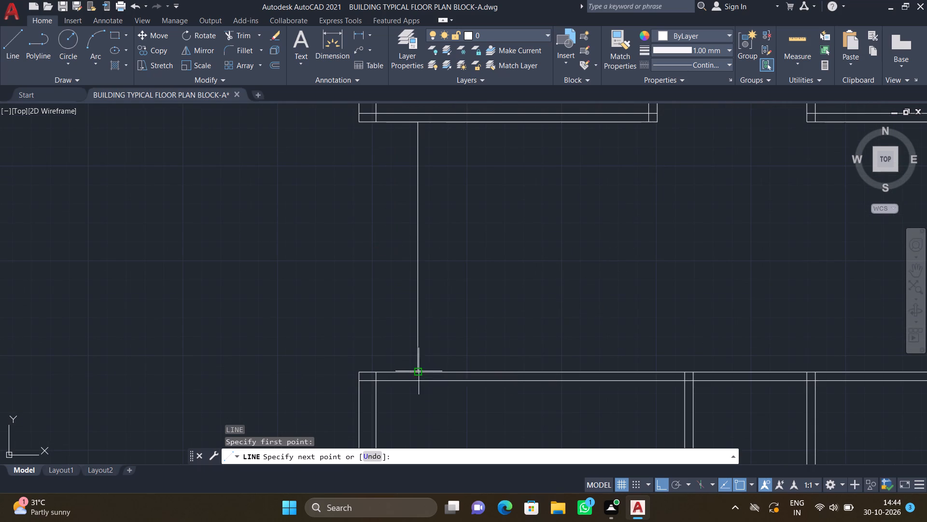
key("Return")
Offset the new vertical line 9" to the east to form the recessed west wall.
key("o")
key("Return")
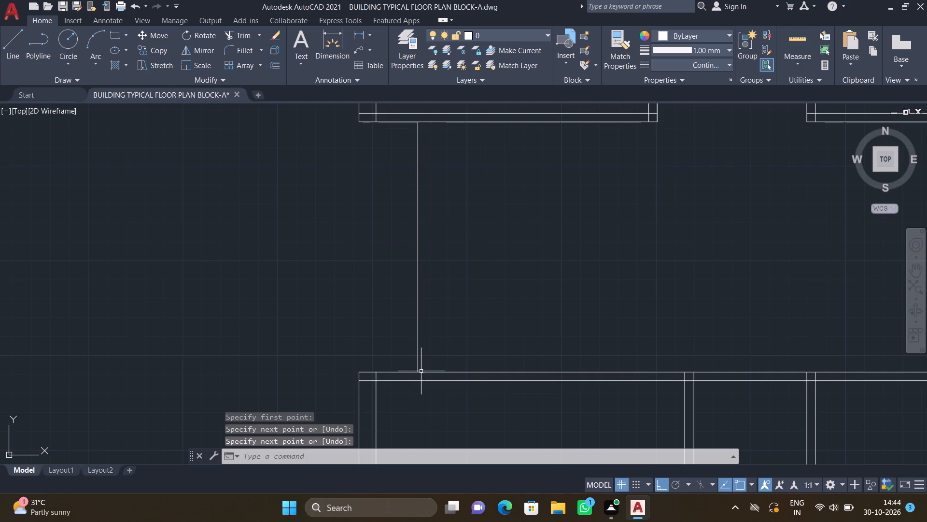
key("9")
key("shift+quotedbl")
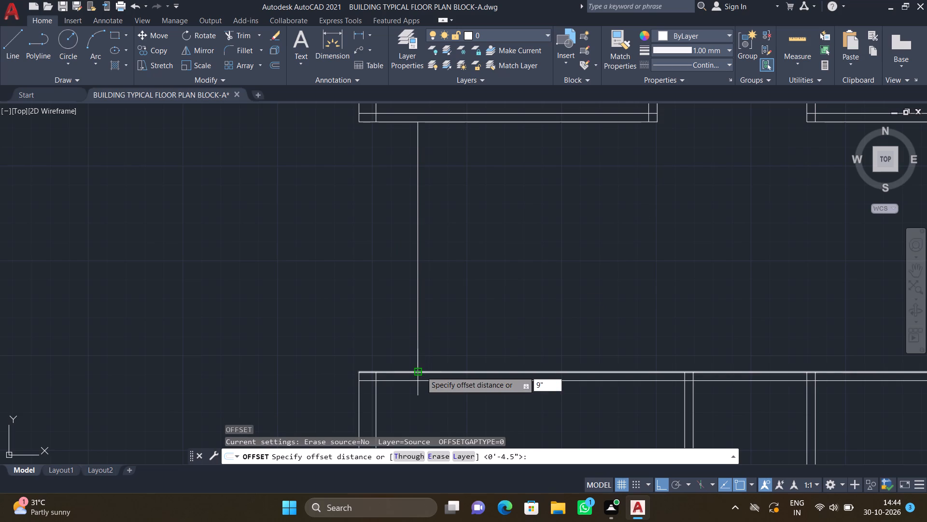
key("Return")
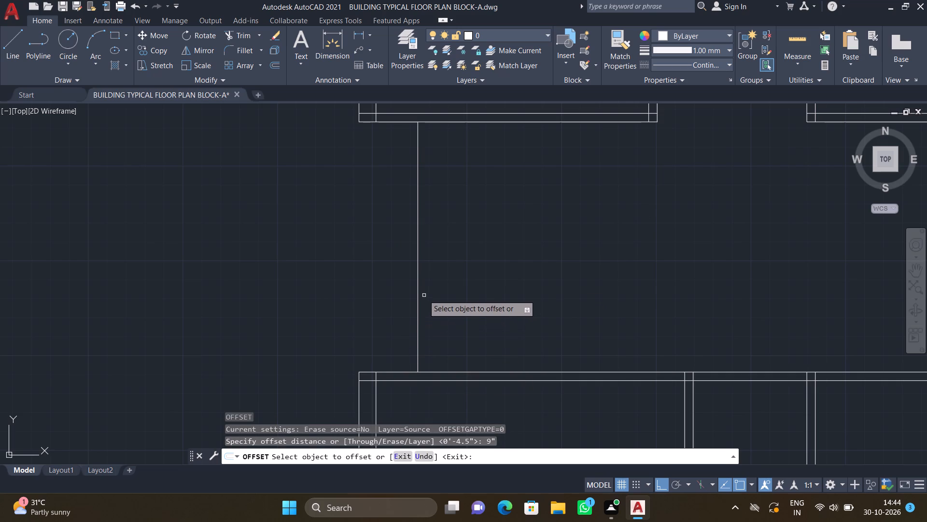
left_click(417, 285)
left_click(454, 282)
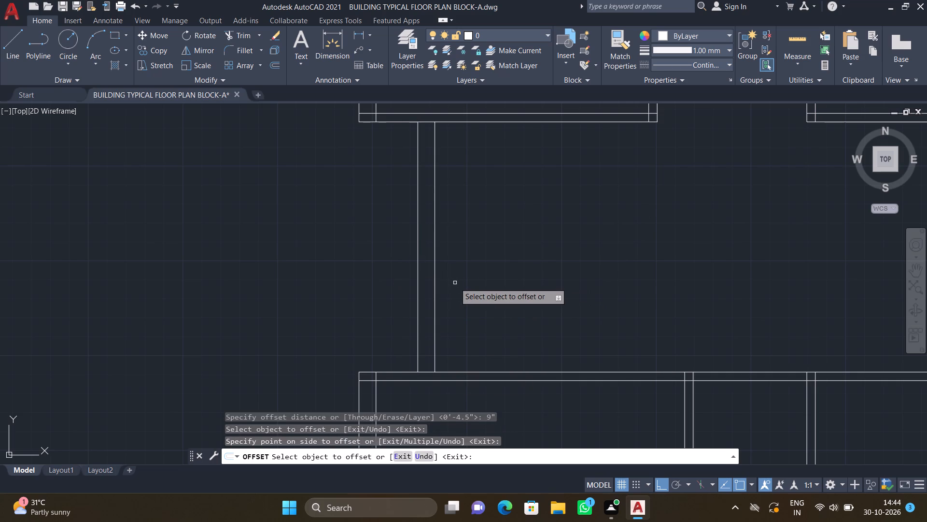
key("Return")
Offset the west line of the recessed west wall 6'8" to the west.
key("o")
key("Return")
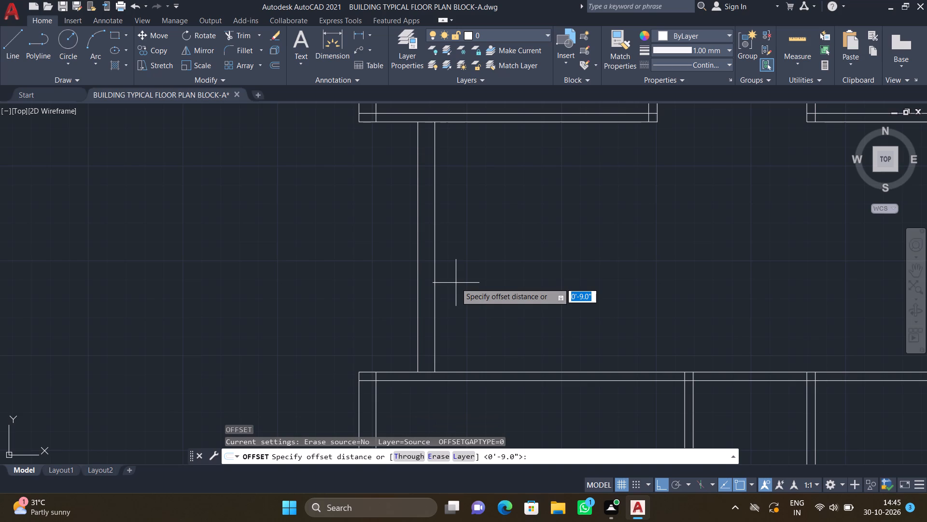
type("6'")
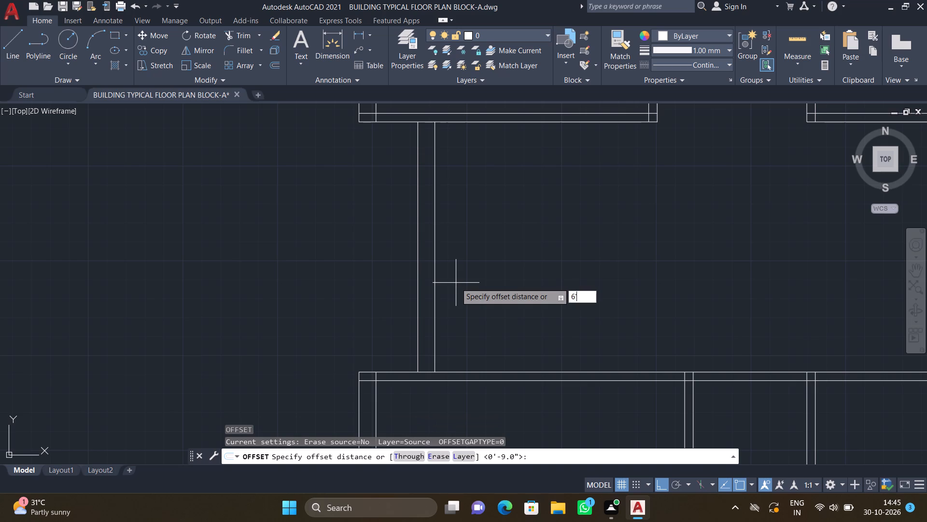
key("8")
key("shift+quotedbl")
key("Return")
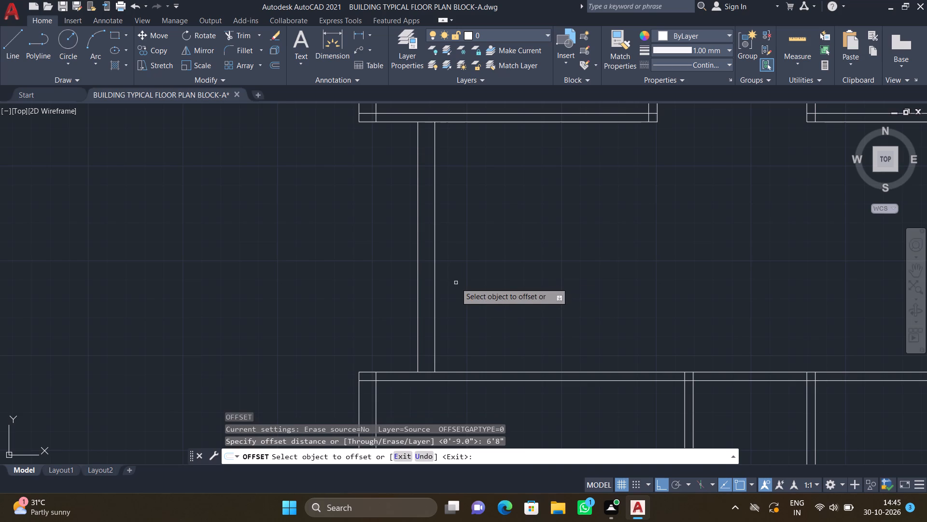
left_click(418, 265)
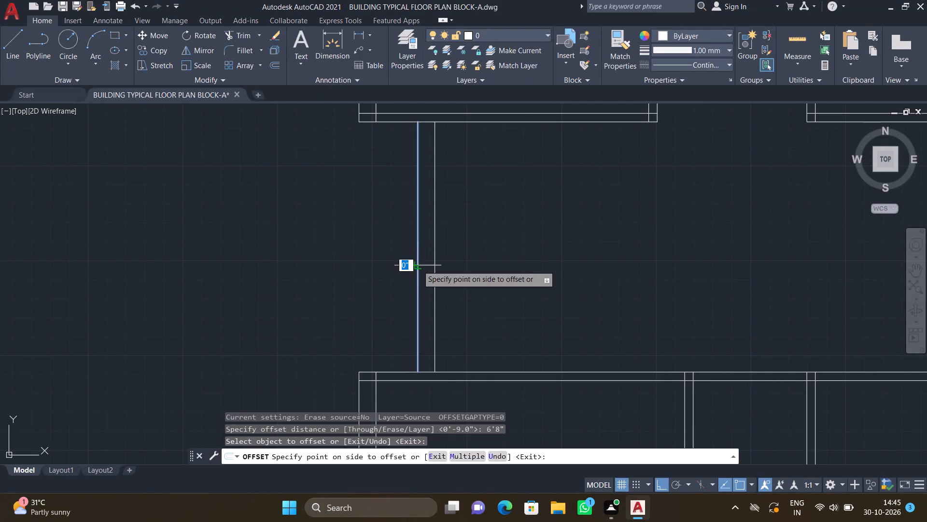
left_click(318, 261)
key("Return")
Offset the new vertical line 9" to the west to form an outer wall west of the recess.
key("o")
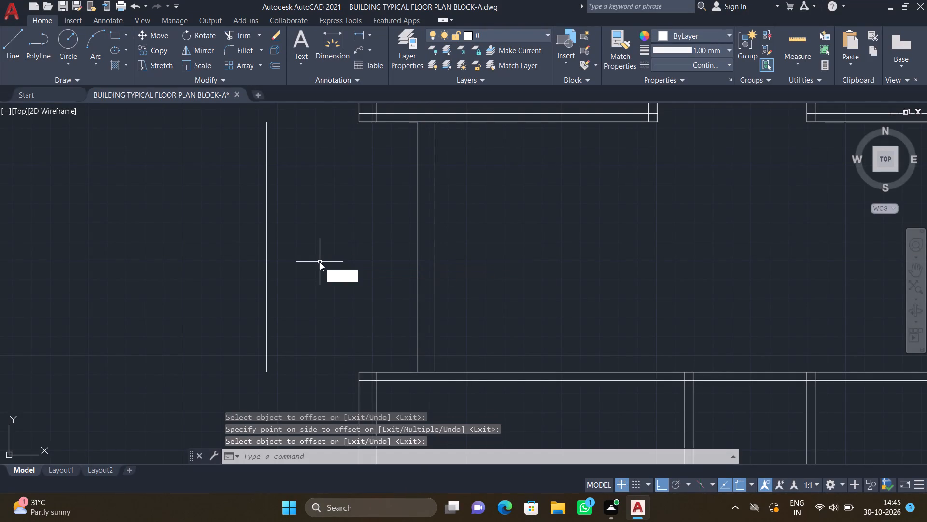
key("Return")
key("9")
key("shift+quotedbl")
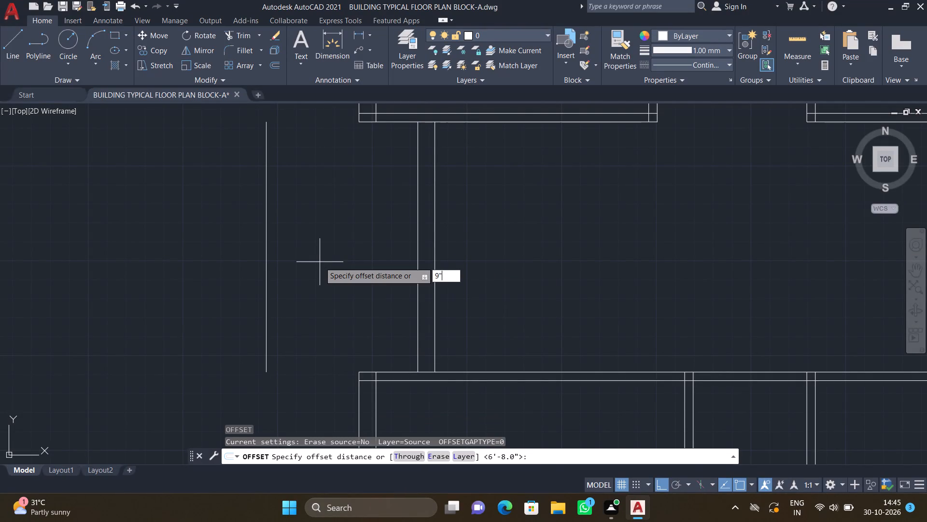
key("Return")
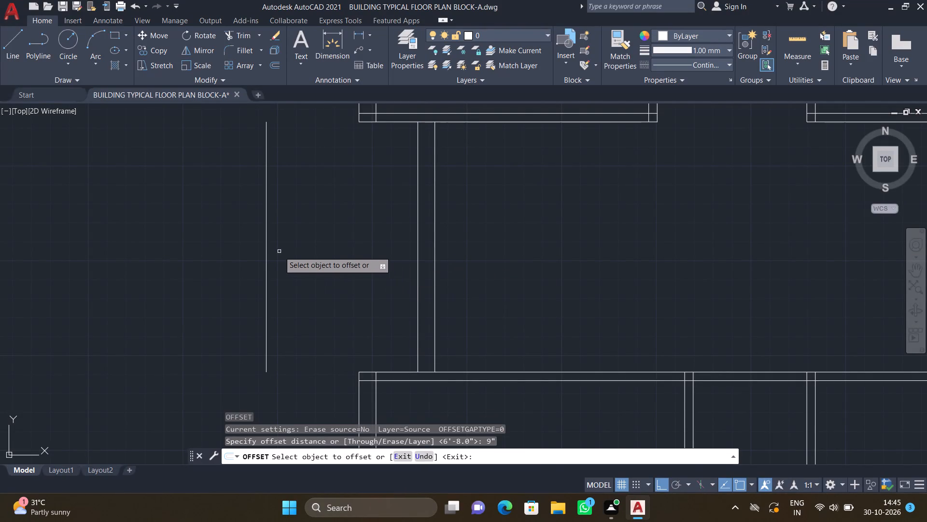
left_click(267, 230)
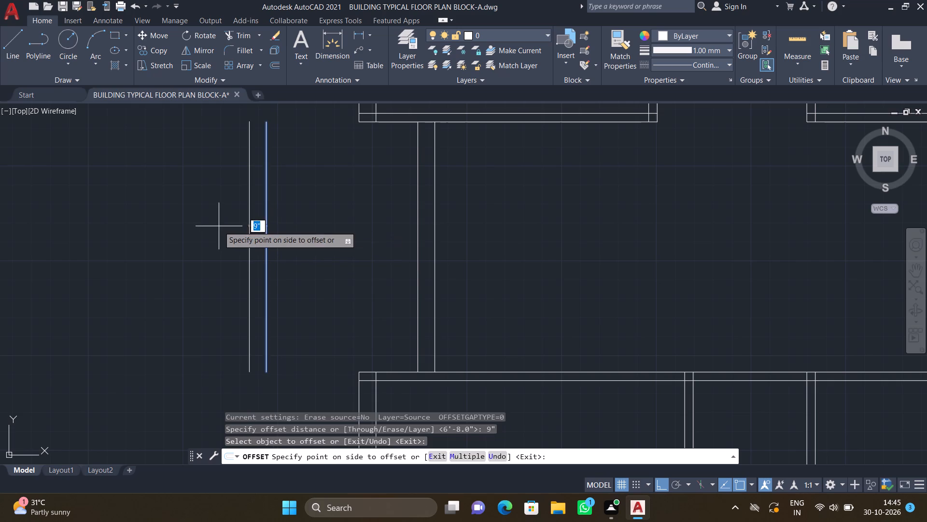
left_click(219, 226)
key("Return")
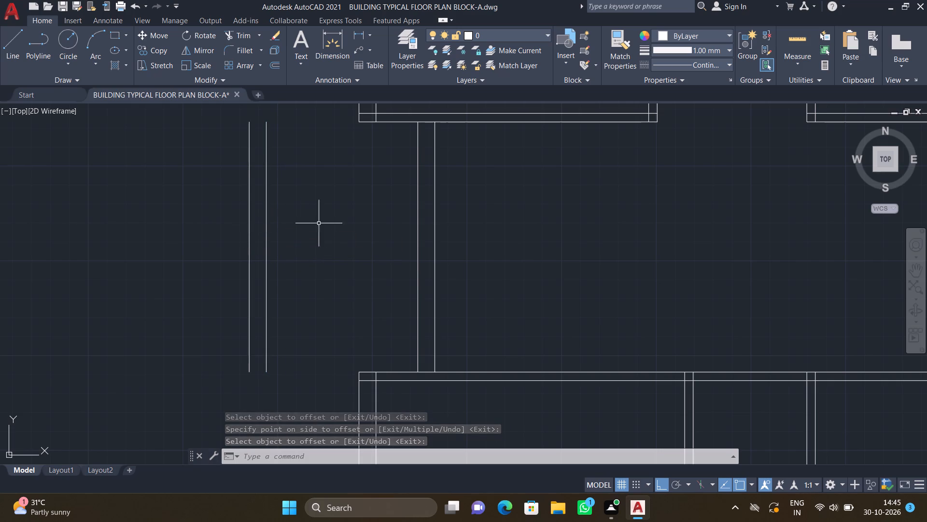
Draw a line about 4'-10" west from the southwest room's outer west line, at its north wall's inner line, to the new wall's outer line.
scroll(319, 135, "up", 1)
scroll(322, 140, "down", 2)
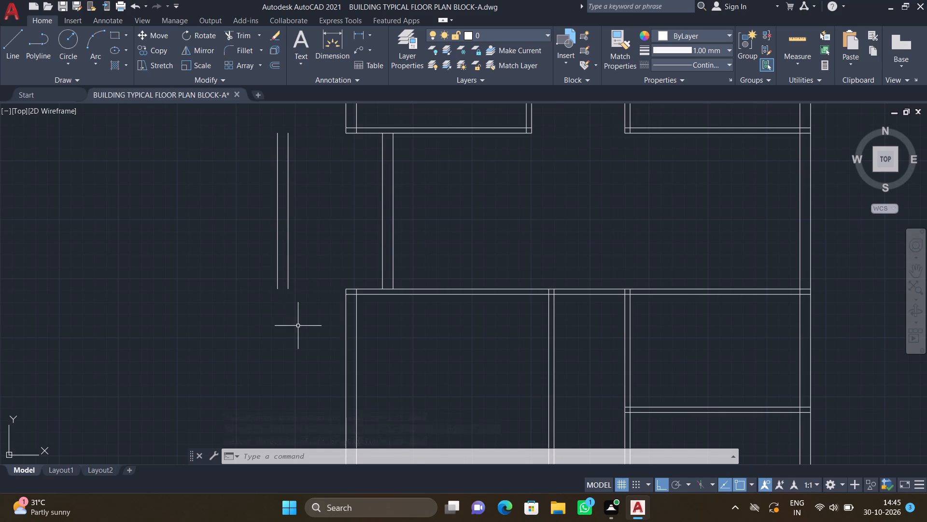
scroll(298, 324, "up", 2)
key("l")
key("Return")
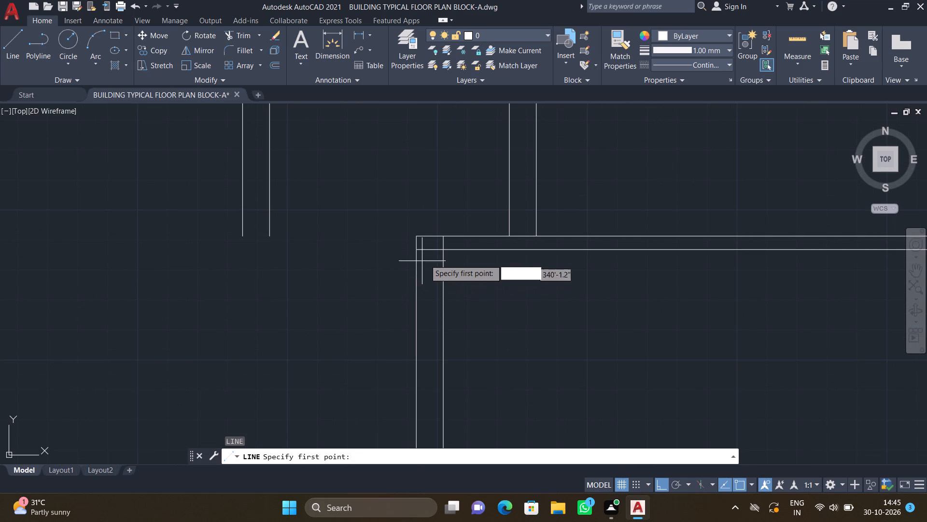
scroll(425, 260, "up", 1)
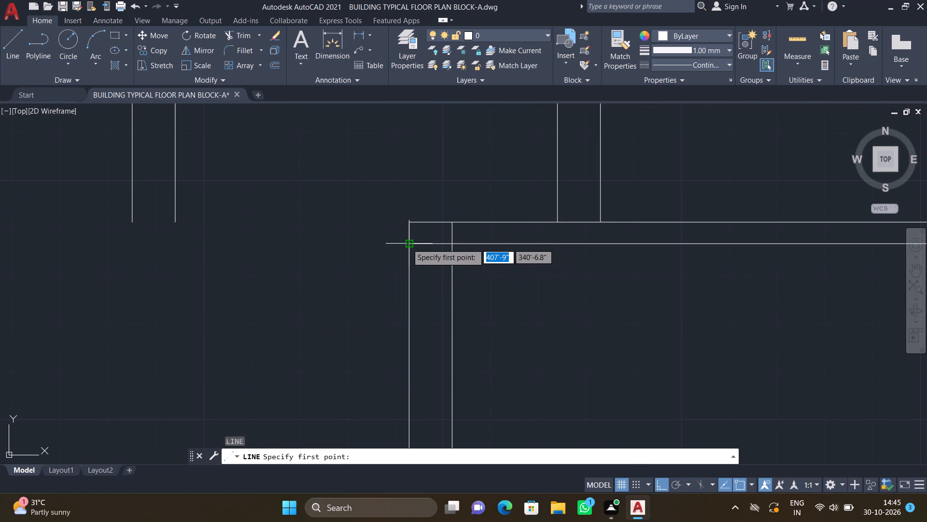
left_click(407, 244)
scroll(134, 250, "up", 2)
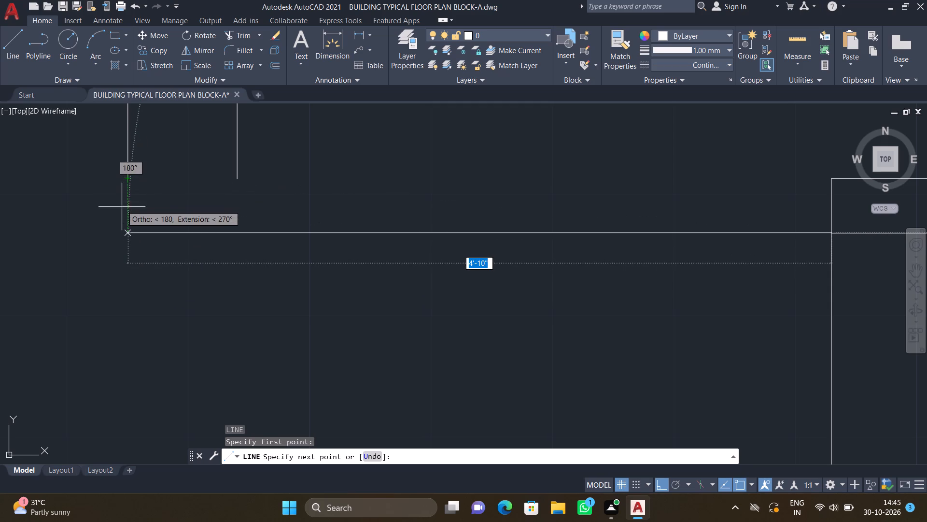
left_click(127, 234)
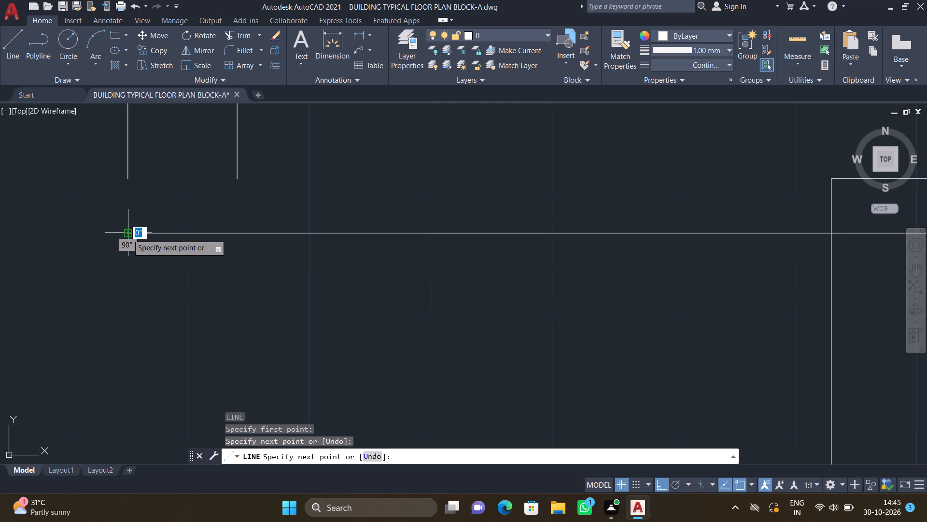
key("Return")
Draw a line west from the southwest room's outer northwest corner to the south end of the new wall's outer line.
scroll(211, 228, "down", 1)
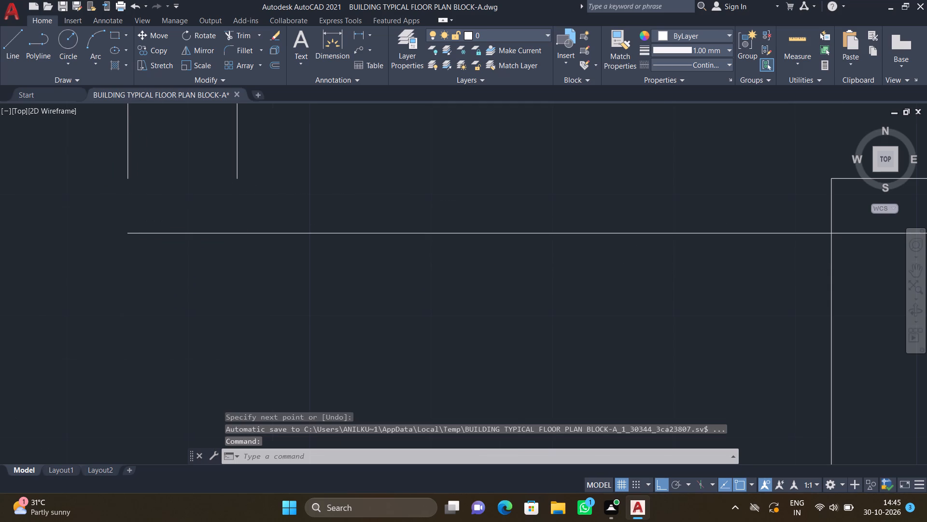
scroll(232, 229, "down", 1)
key("l")
key("Return")
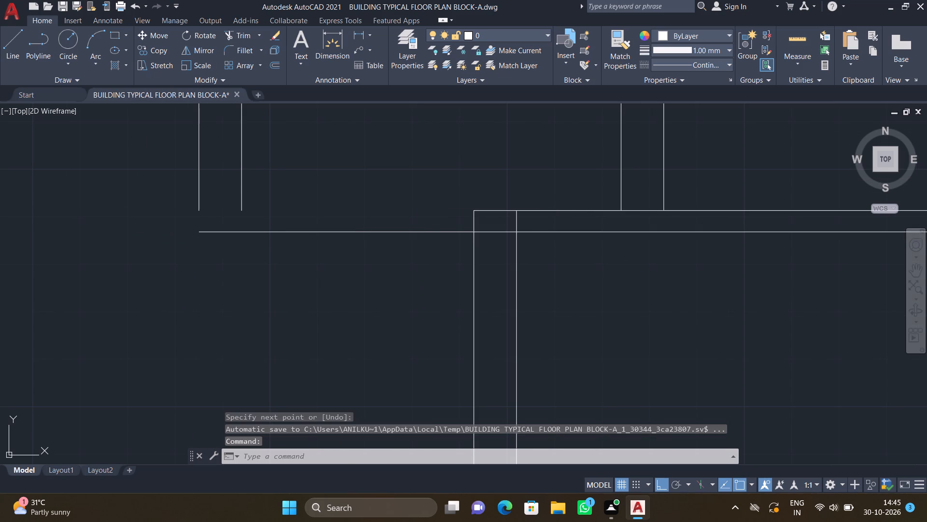
scroll(472, 213, "up", 1)
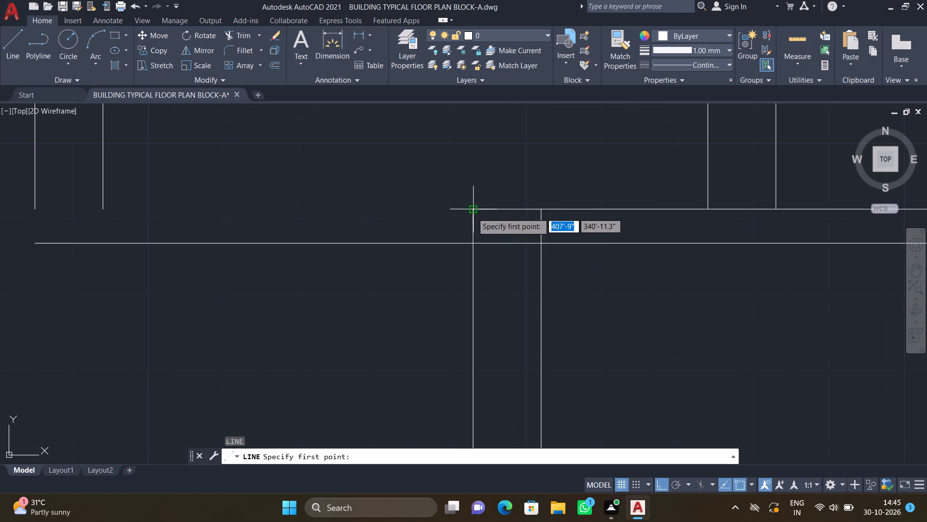
left_click(473, 213)
scroll(313, 223, "down", 2)
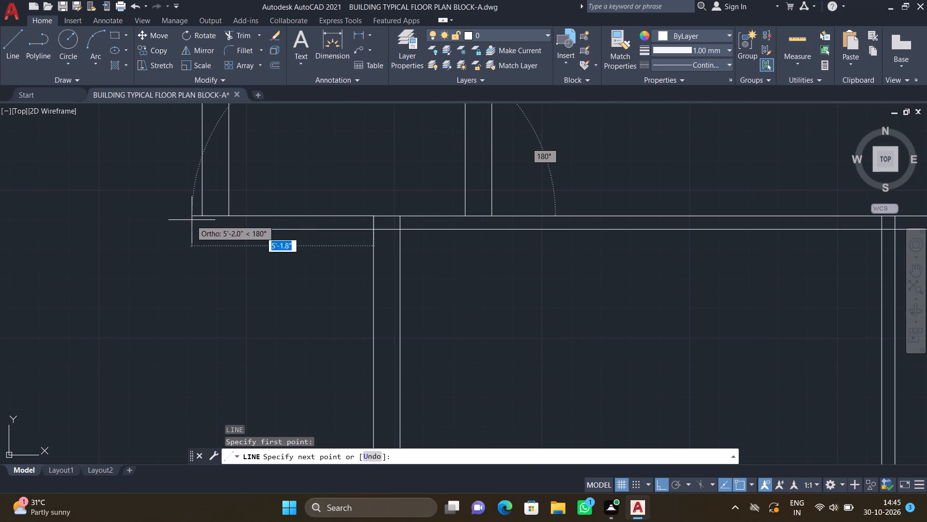
scroll(205, 223, "up", 4)
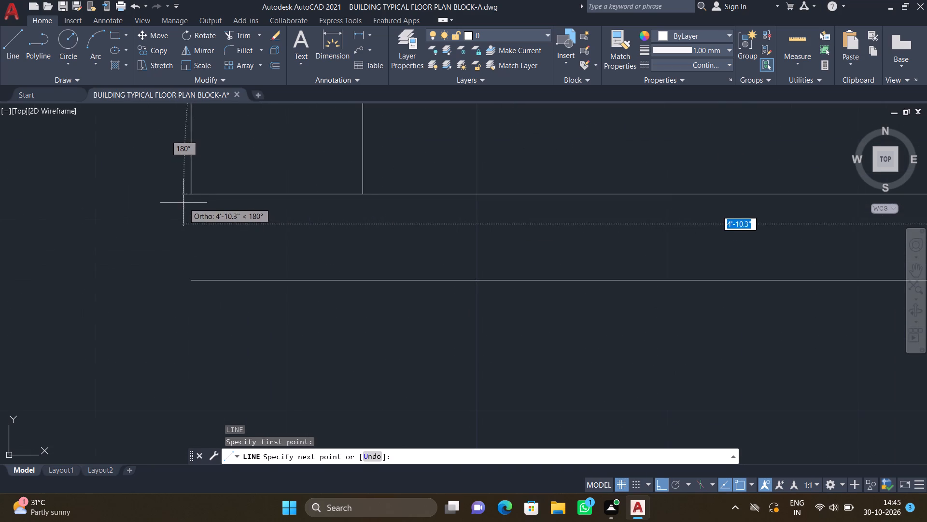
left_click(191, 197)
key("Return")
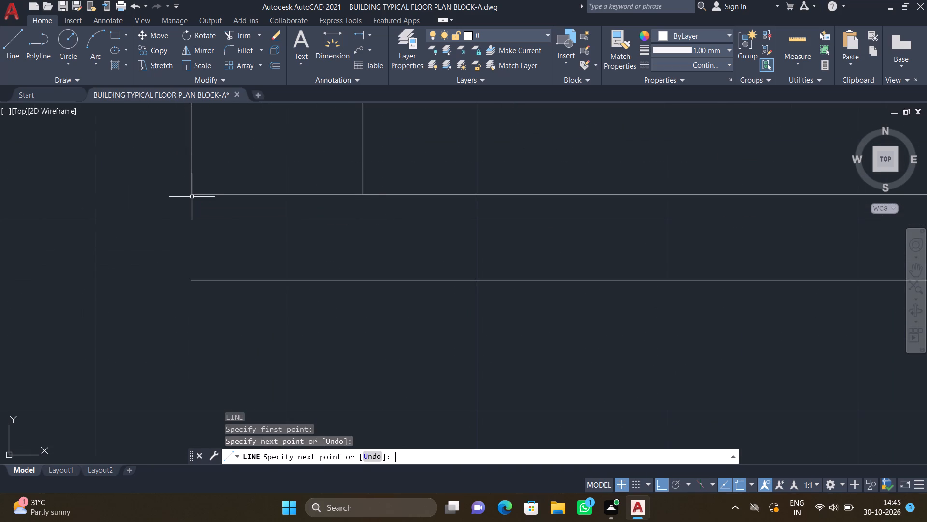
Extend both lines of the new outer wall south to the lower horizontal line.
type("EX")
key("Return")
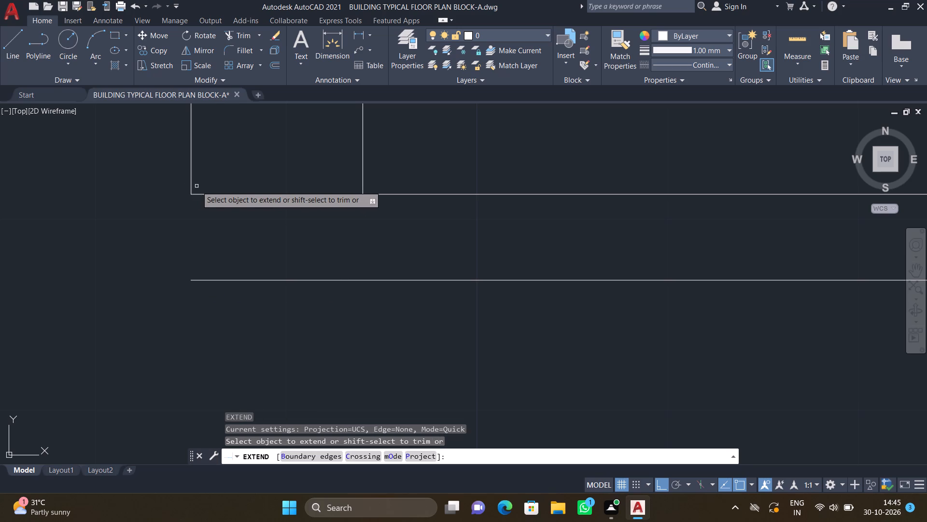
left_click(192, 177)
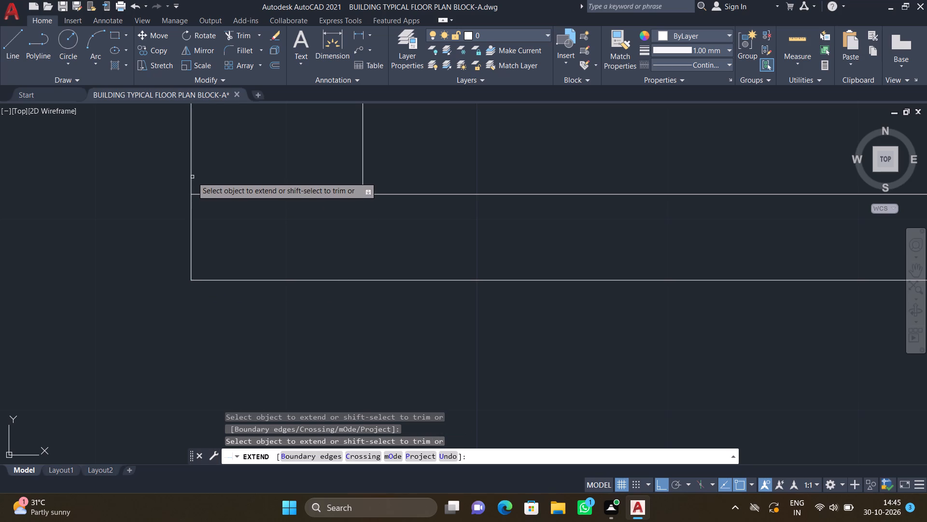
left_click(363, 180)
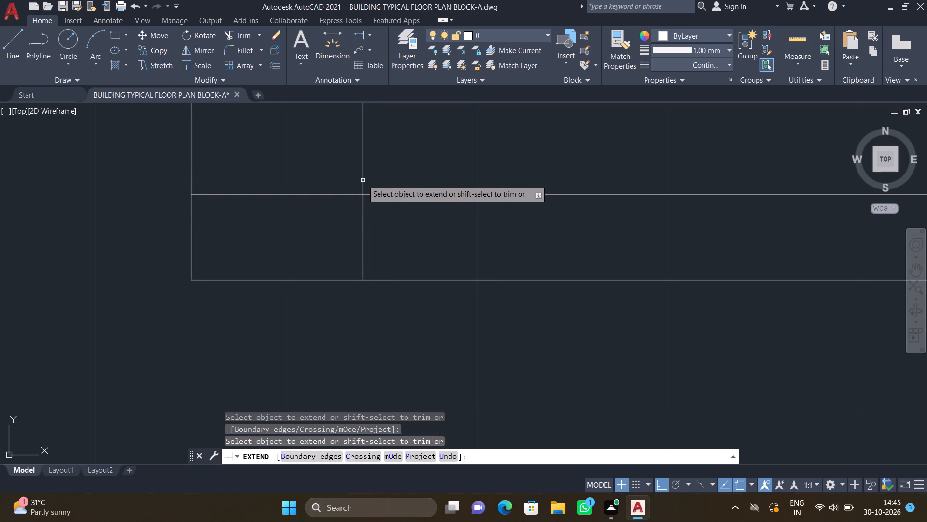
key("Return")
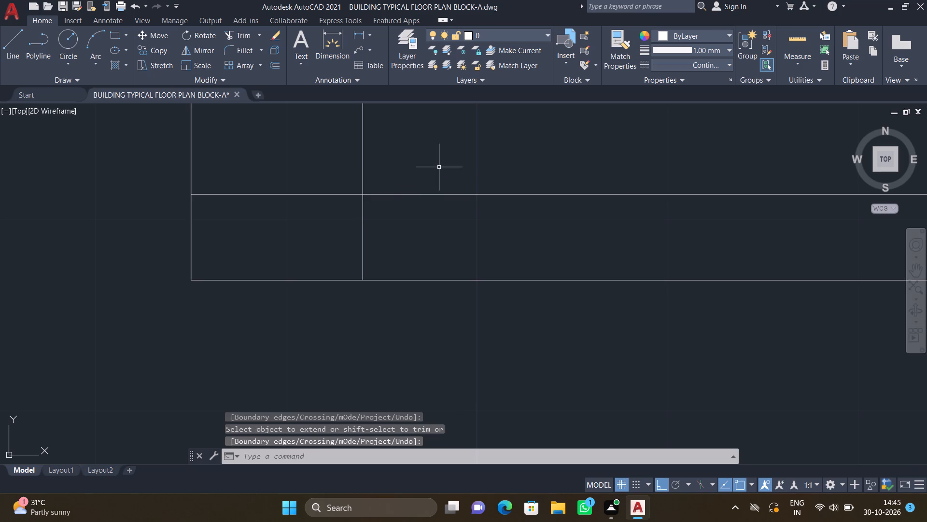
Draw a line about 4'-10" west from the northwest room's outer southwest corner to the north end of the new wall's outer line.
scroll(446, 169, "down", 5)
scroll(496, 294, "down", 4)
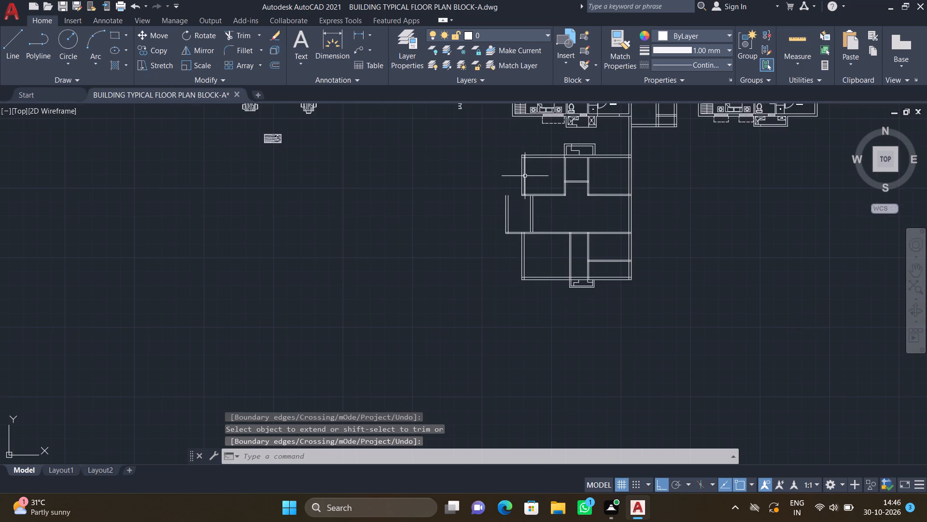
scroll(521, 184, "up", 3)
scroll(476, 233, "up", 2)
key("l")
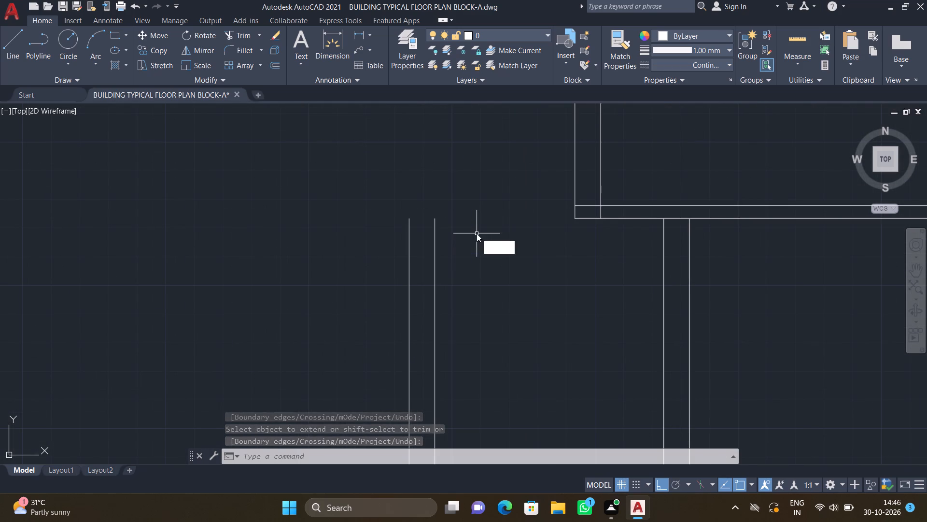
key("Return")
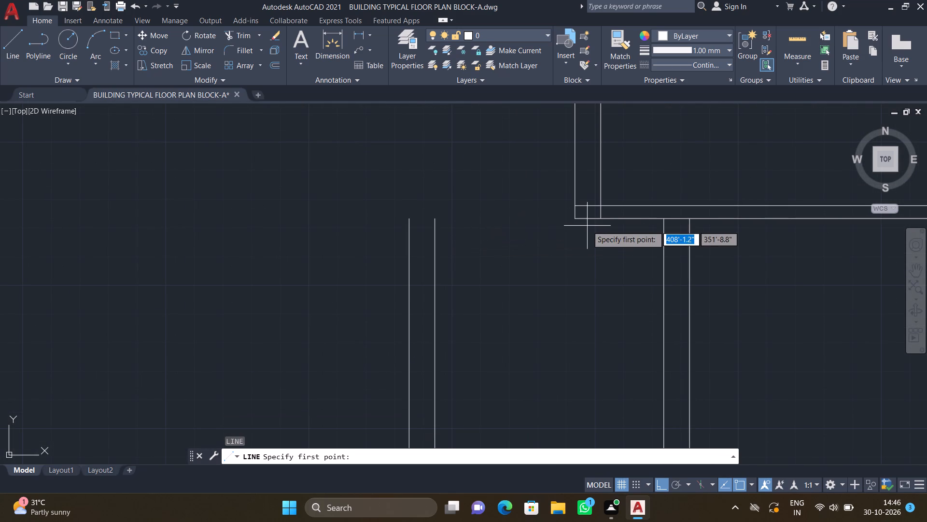
left_click(576, 218)
scroll(401, 232, "up", 2)
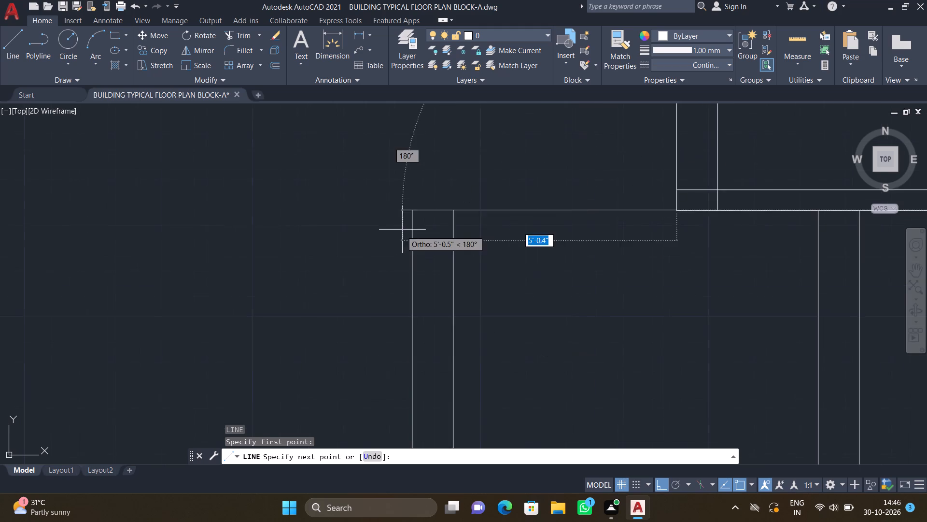
scroll(416, 211, "up", 2)
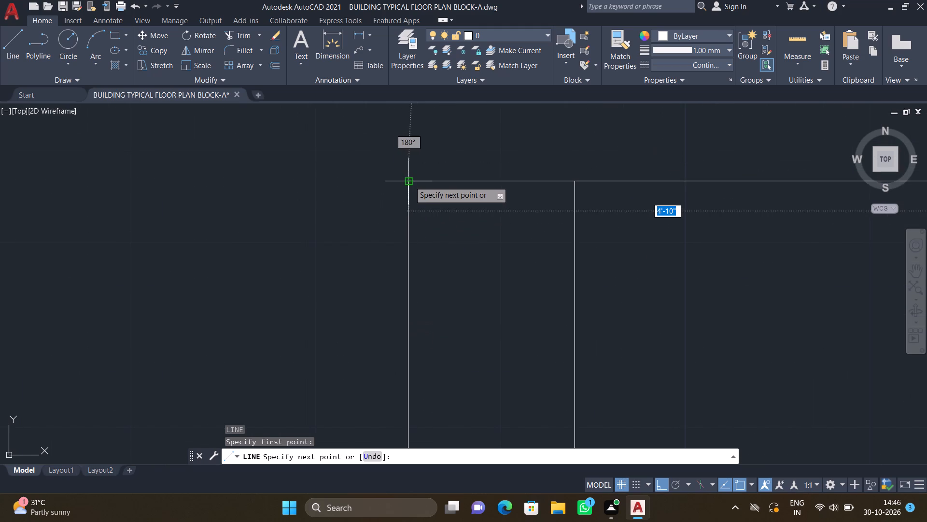
left_click(409, 181)
key("Return")
Draw a line about 4'-10" west from the northwest room's outer west line at its south wall's upper line, closing 4.5" south onto the projection's corner.
key("l")
key("Return")
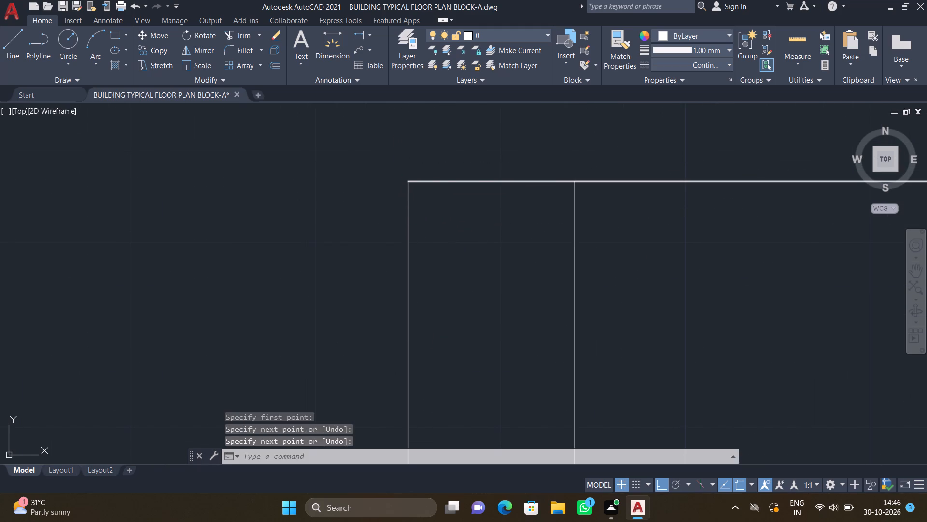
scroll(435, 194, "down", 4)
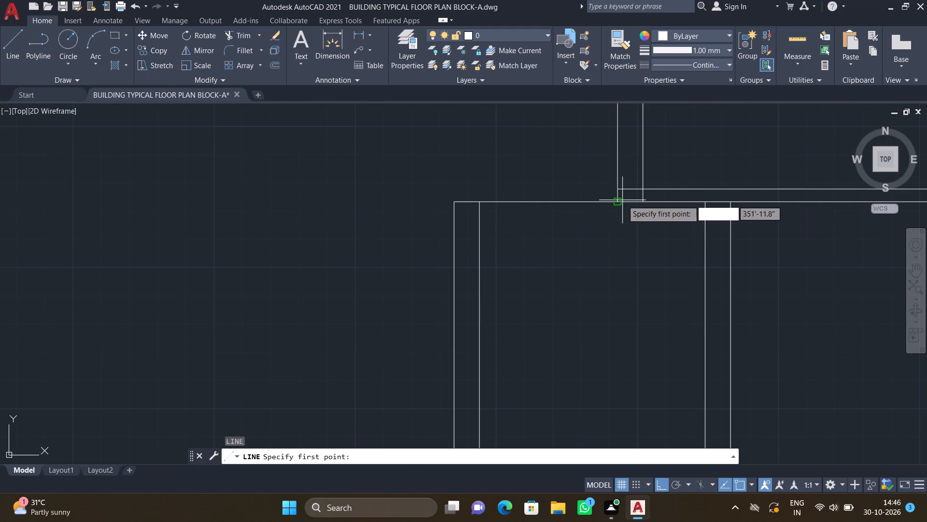
scroll(613, 194, "up", 3)
left_click(624, 184)
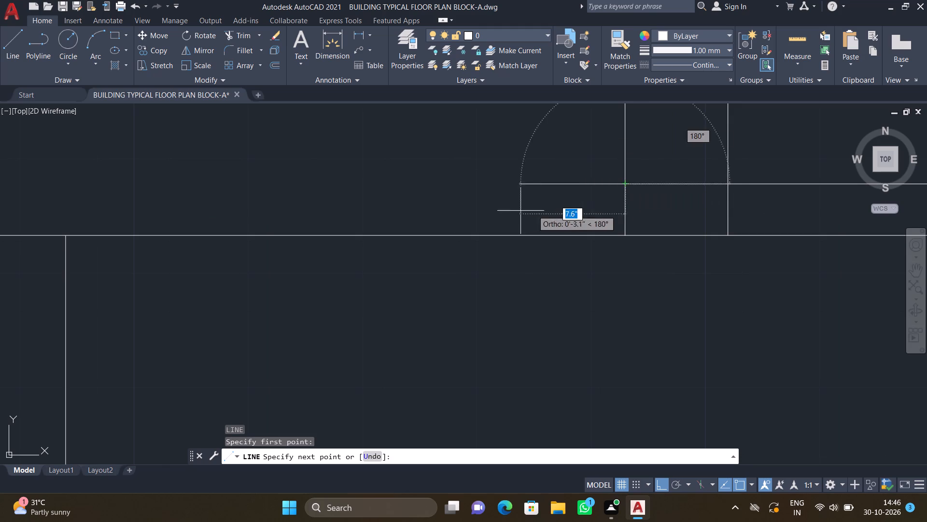
scroll(507, 213, "down", 2)
scroll(289, 214, "up", 2)
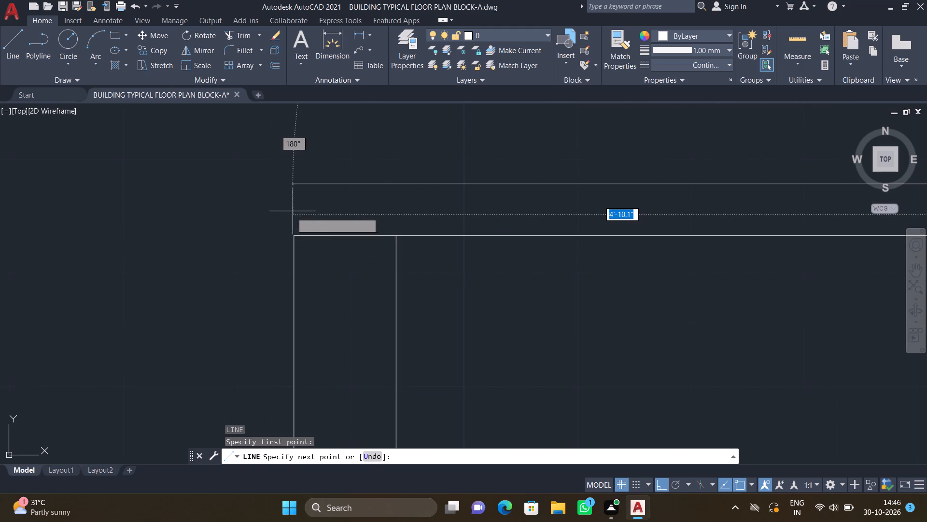
scroll(279, 227, "up", 1)
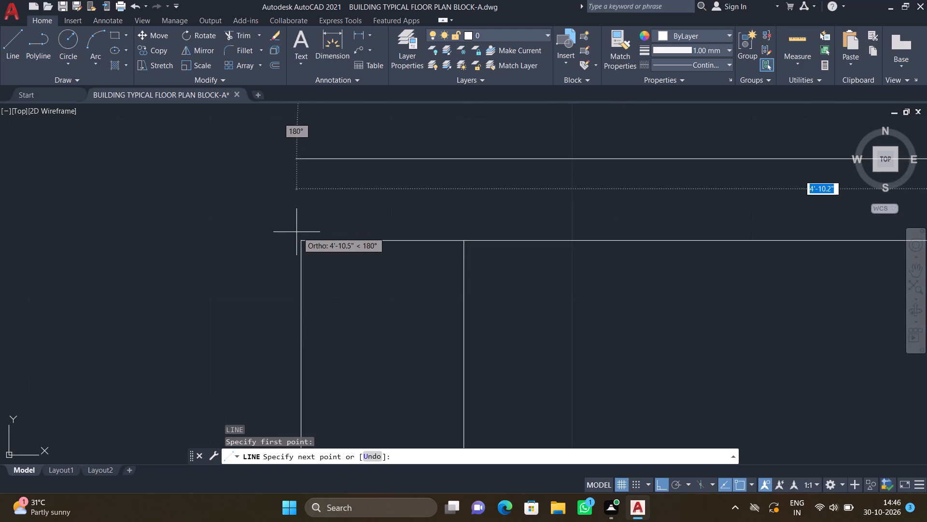
left_click(301, 159)
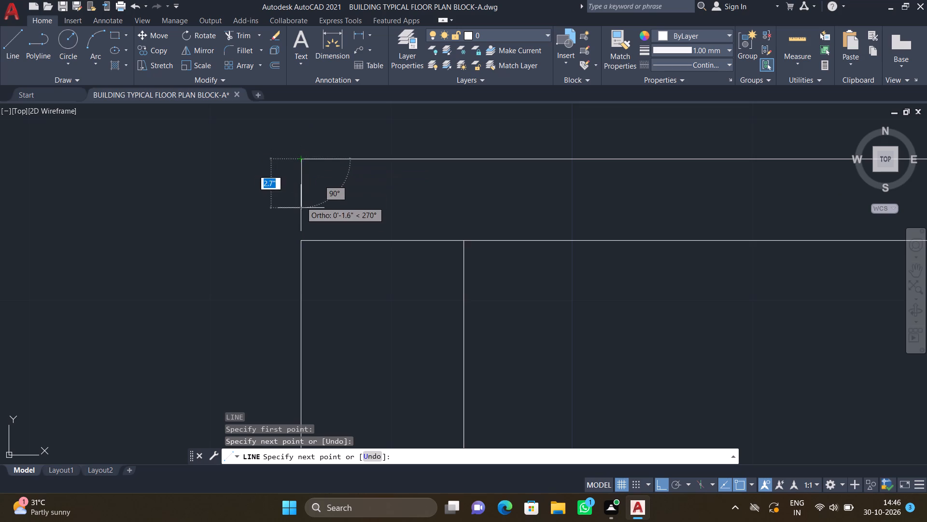
scroll(301, 213, "up", 2)
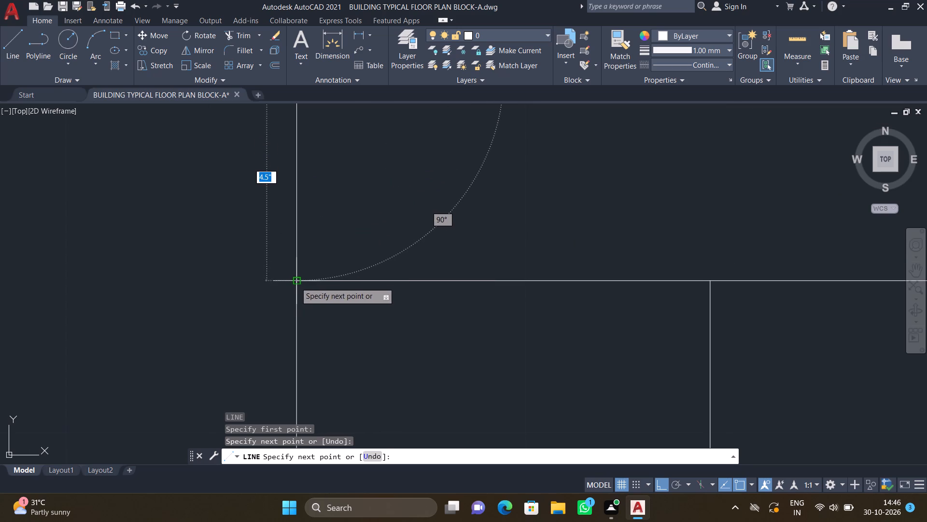
left_click(298, 280)
key("Return")
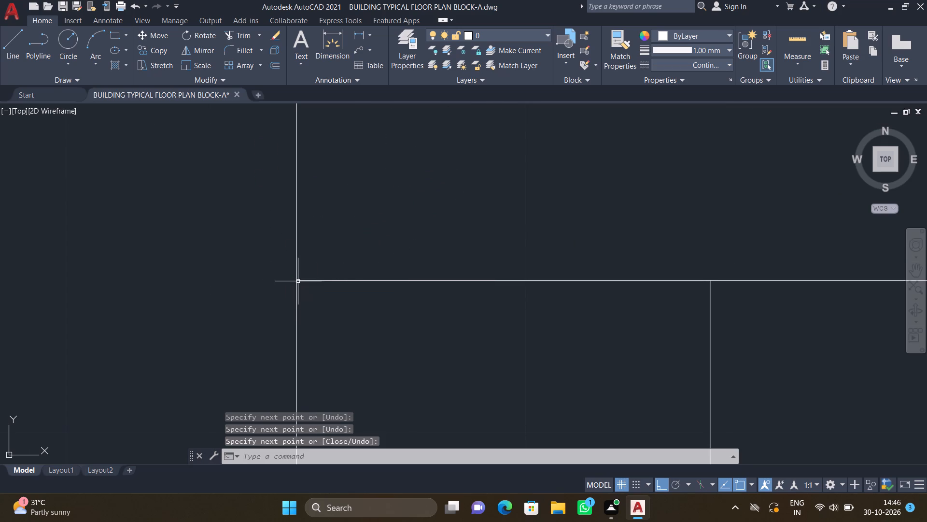
Draw an L-shaped outline in the projection from its north wall, about 1'-9.5" south and 1'-6" east to the recessed west wall.
scroll(320, 262, "down", 5)
scroll(383, 273, "down", 3)
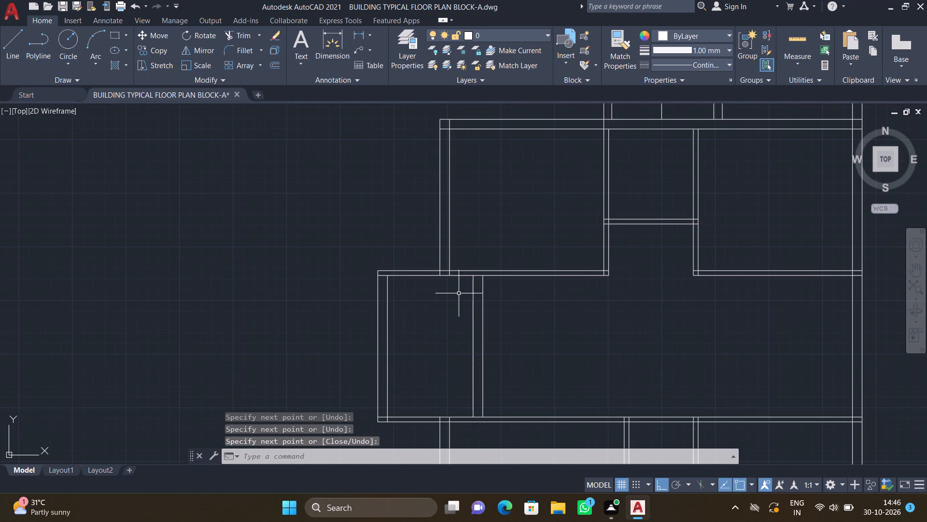
scroll(459, 295, "up", 2)
key("l")
key("Return")
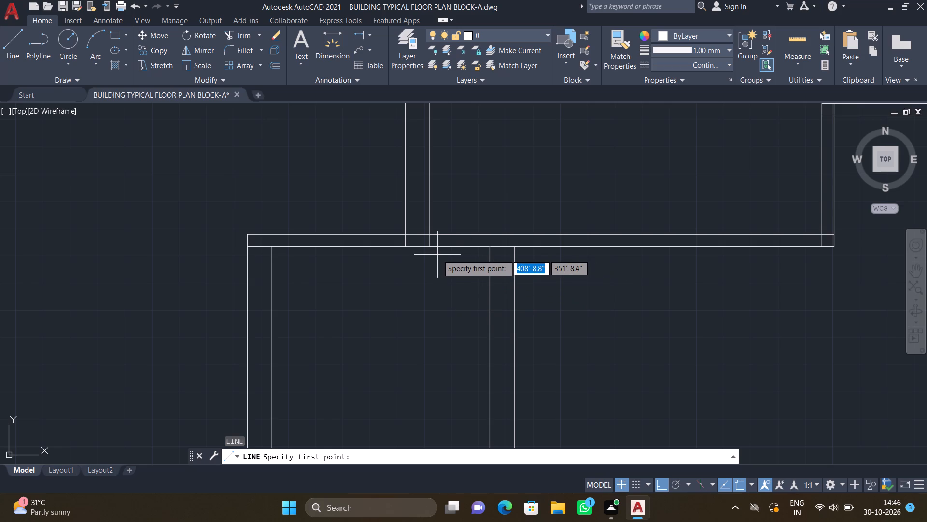
scroll(437, 256, "up", 2)
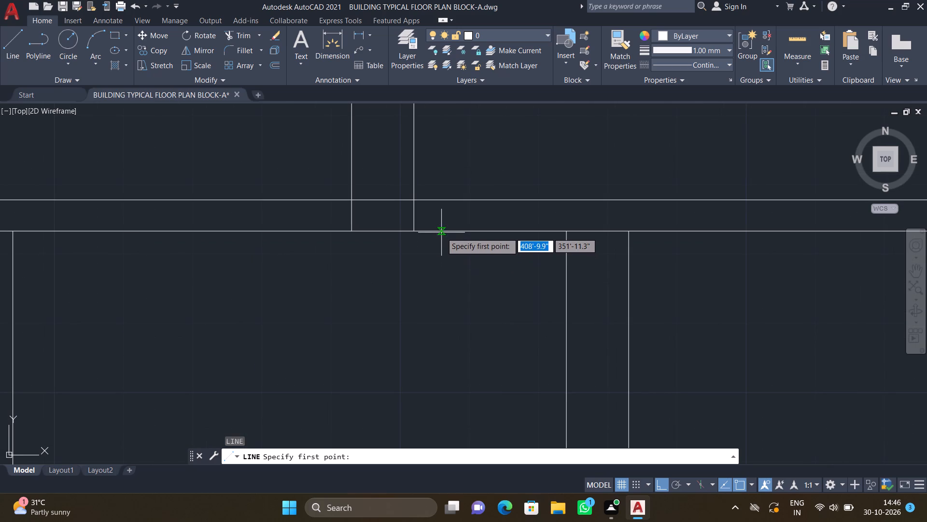
left_click_drag(441, 232, 445, 238)
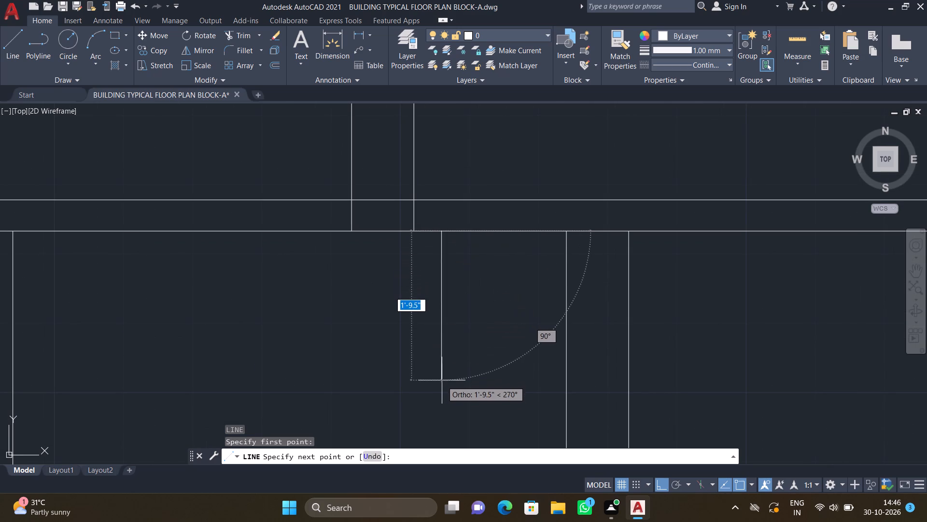
left_click(444, 381)
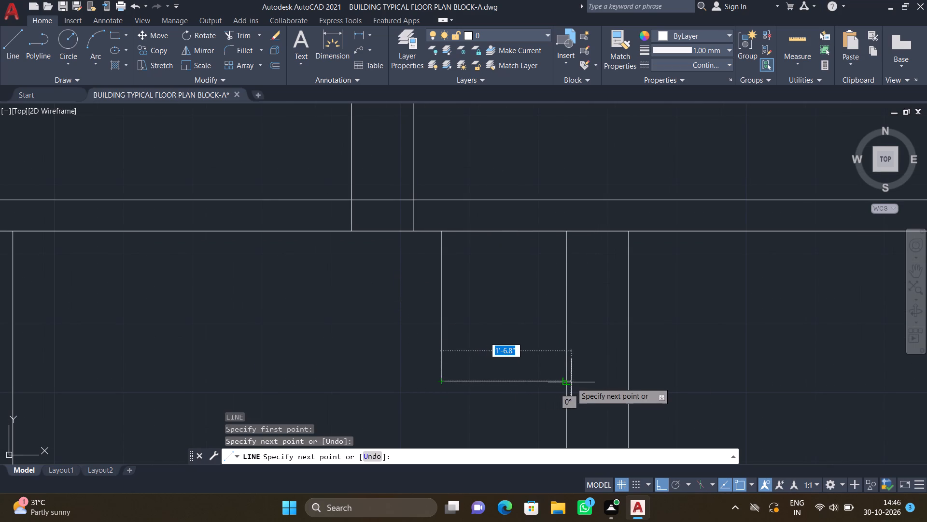
left_click(565, 378)
key("Return")
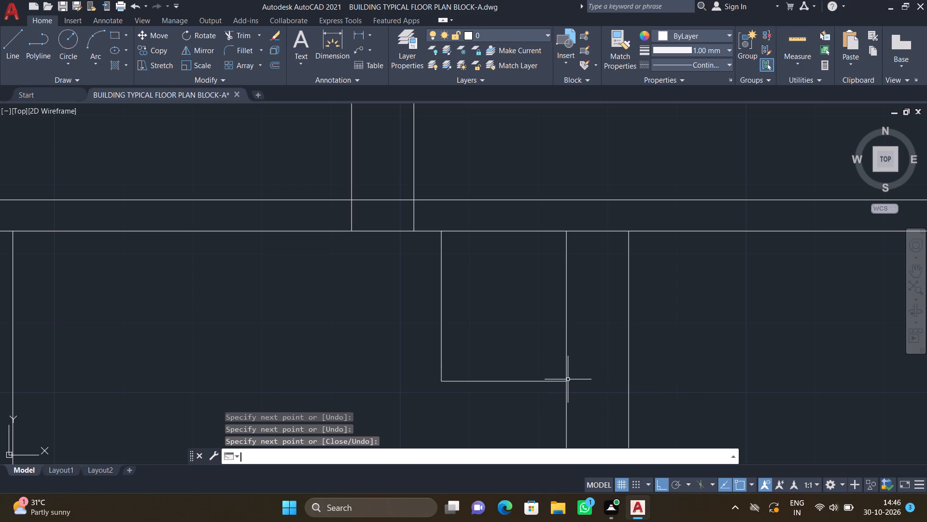
Draw a parallel inner L inside that outline, about 1'-8" south from the north wall and 1'-5" east to the recessed west wall.
key("l")
key("Return")
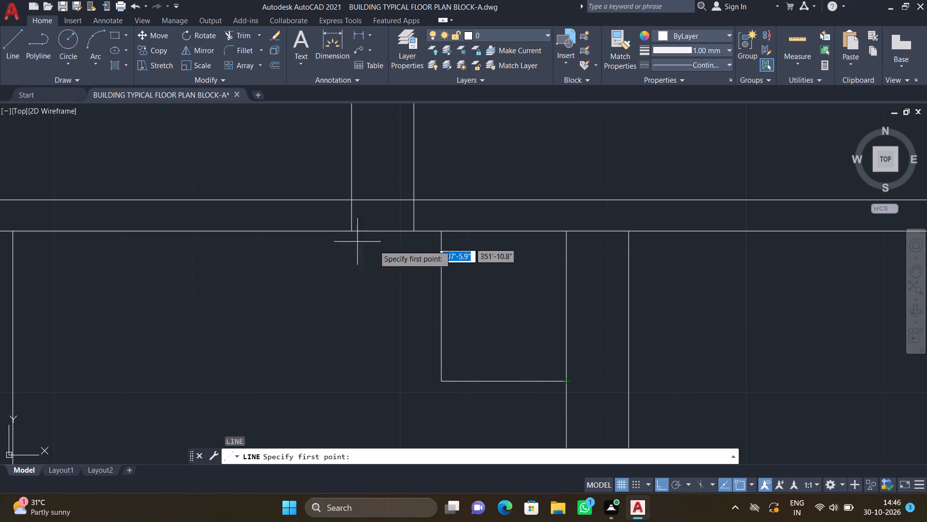
scroll(431, 253, "up", 2)
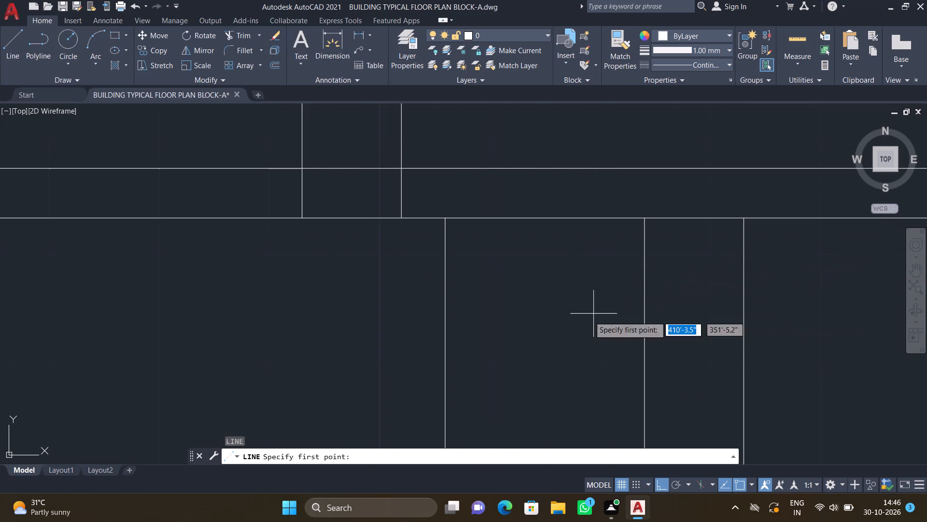
scroll(472, 232, "up", 1)
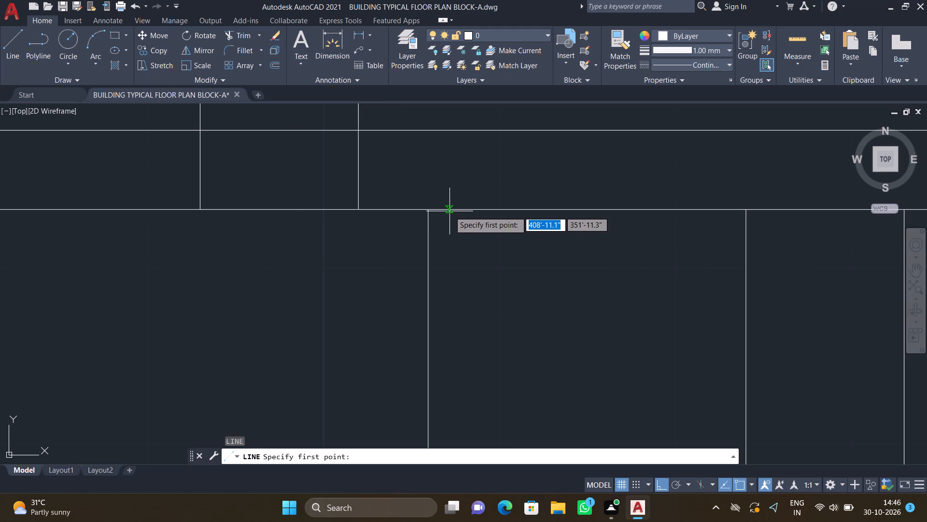
left_click(451, 211)
scroll(476, 301, "down", 2)
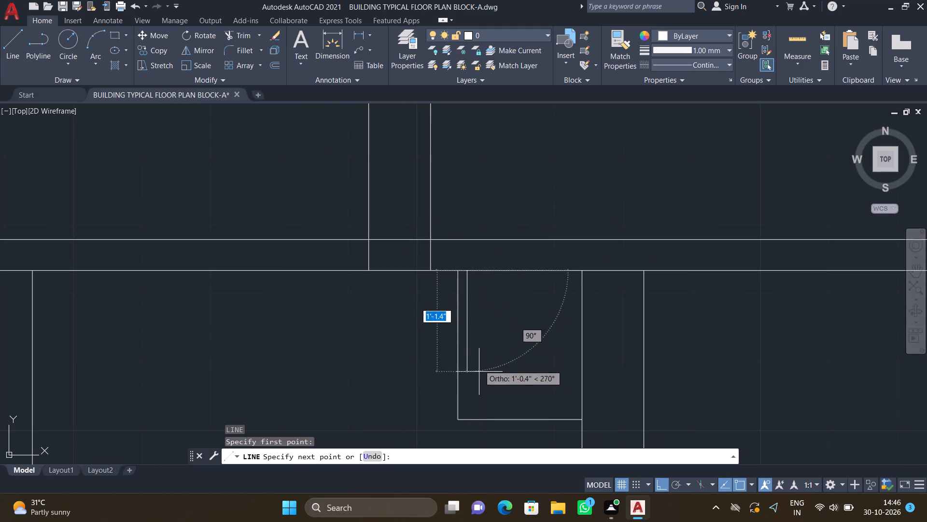
scroll(468, 409, "up", 2)
scroll(459, 330, "down", 1)
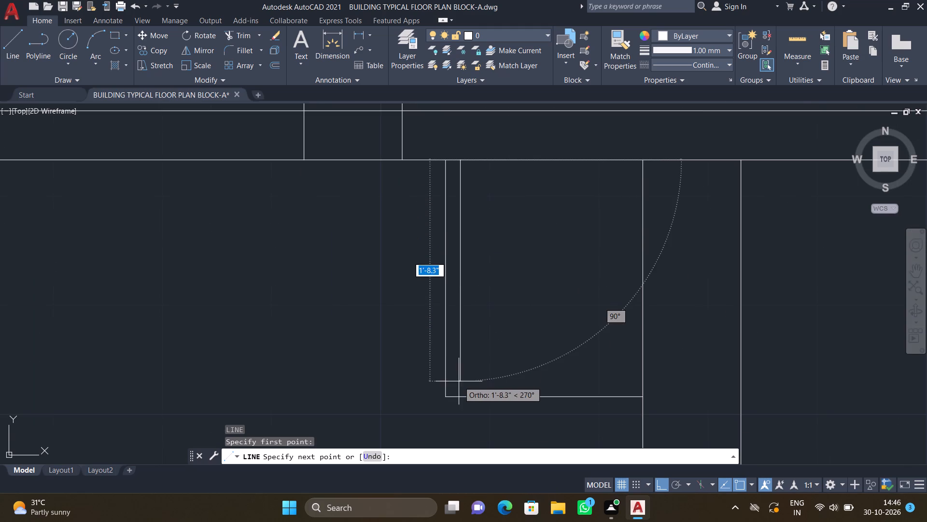
scroll(459, 381, "up", 1)
left_click(460, 382)
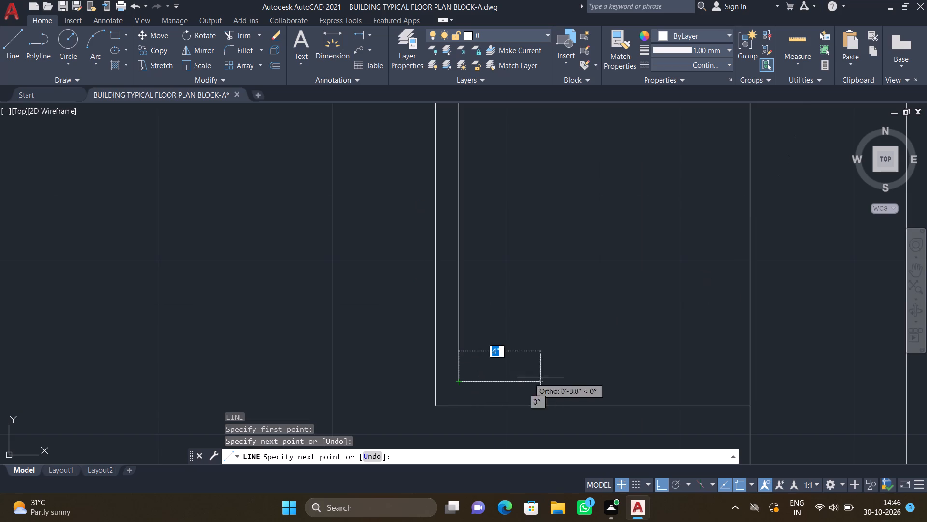
left_click(750, 379)
key("Return")
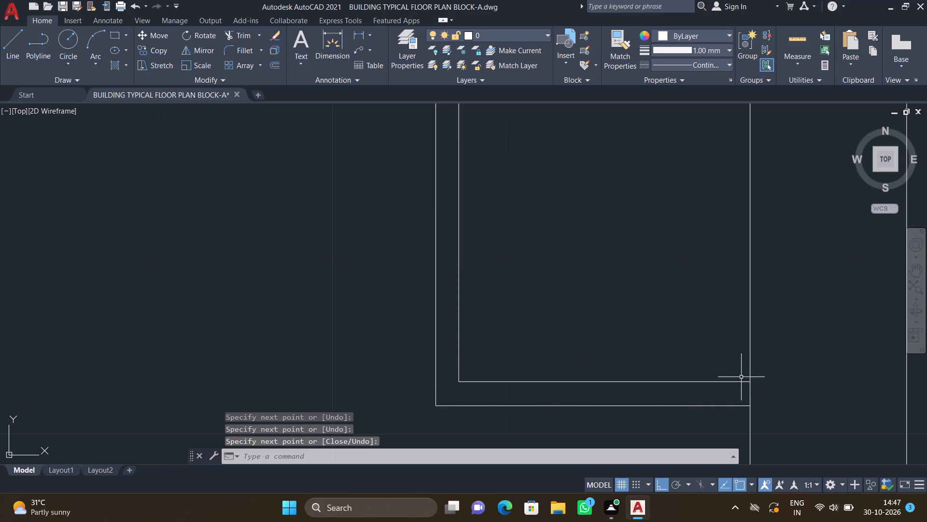
Draw a short line across the 9" recessed west wall, just south of the L-shaped outline.
scroll(745, 377, "down", 4)
scroll(562, 269, "down", 3)
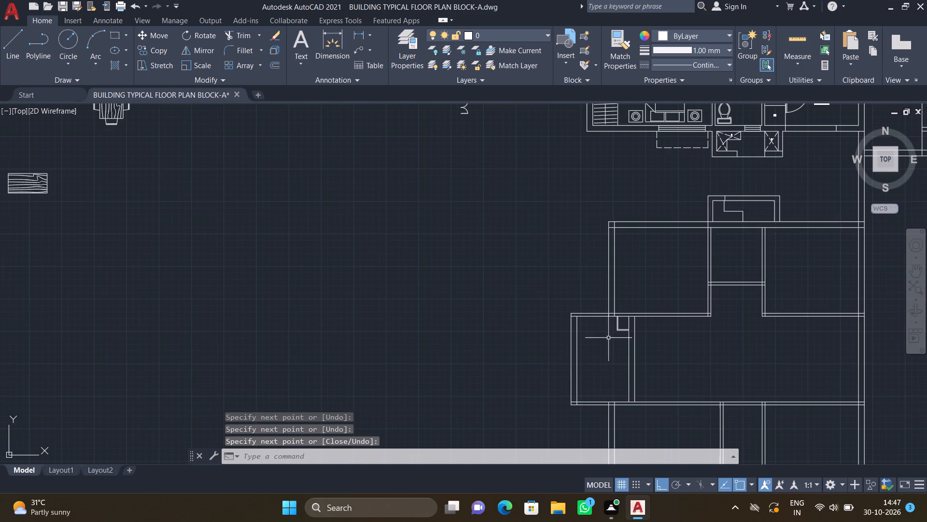
scroll(593, 308, "down", 2)
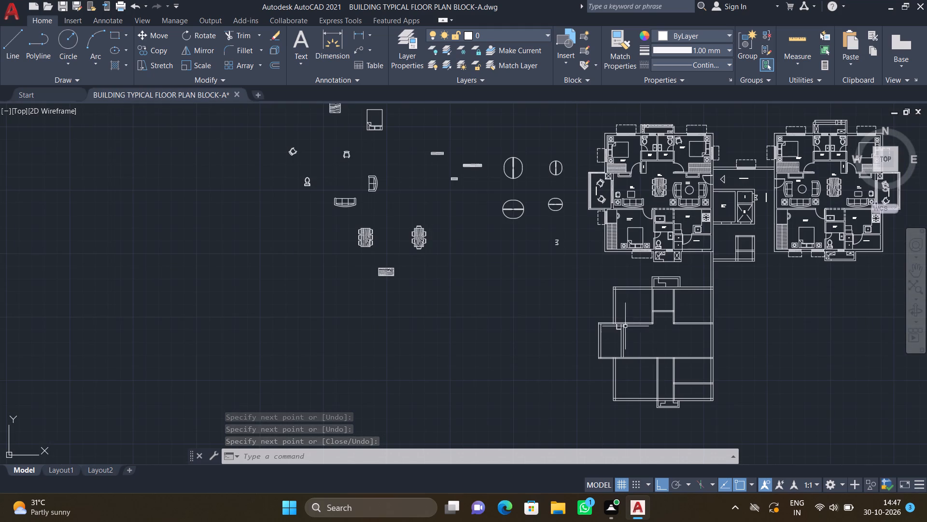
scroll(645, 401, "up", 2)
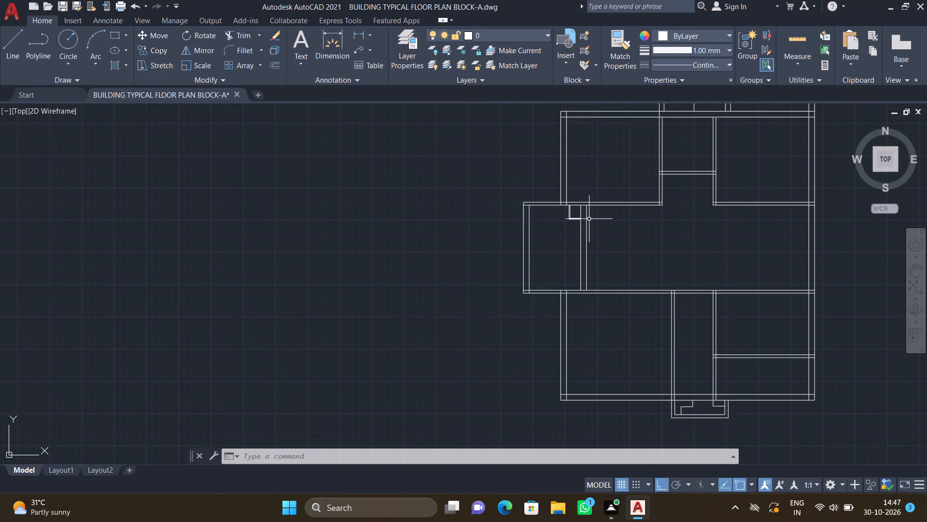
scroll(589, 228, "up", 2)
key("l")
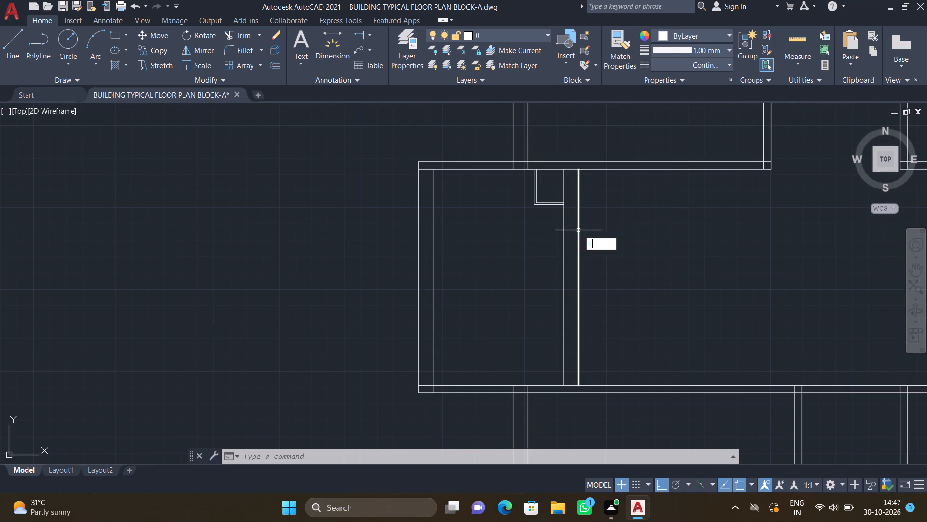
key("Return")
scroll(563, 222, "up", 2)
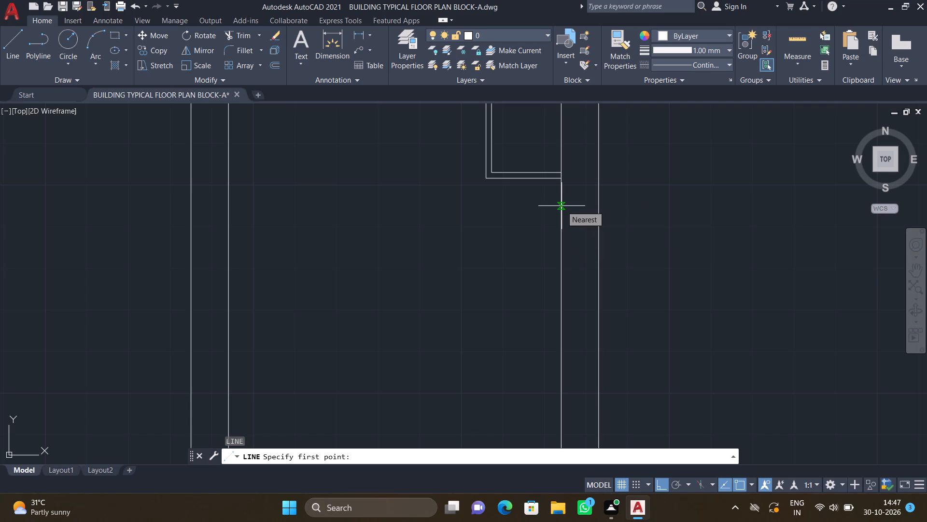
left_click(561, 206)
scroll(602, 205, "up", 2)
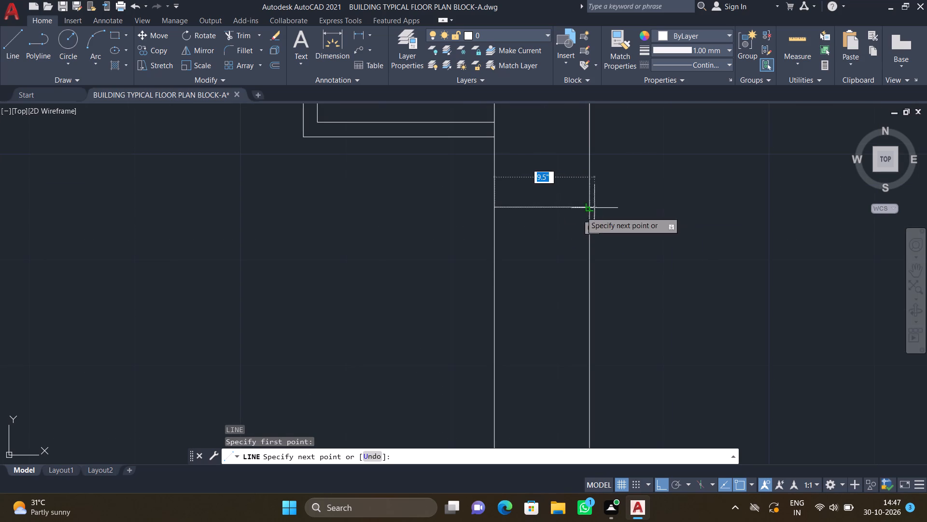
left_click(592, 207)
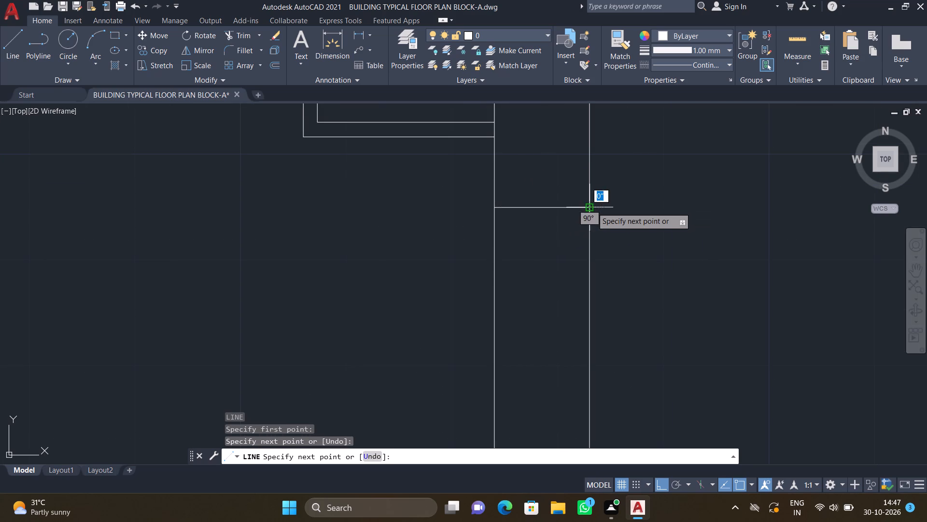
key("Return")
Draw a second short line across the 9" recessed west wall near its south end, about 6'-9" south of the first.
key("l")
key("Return")
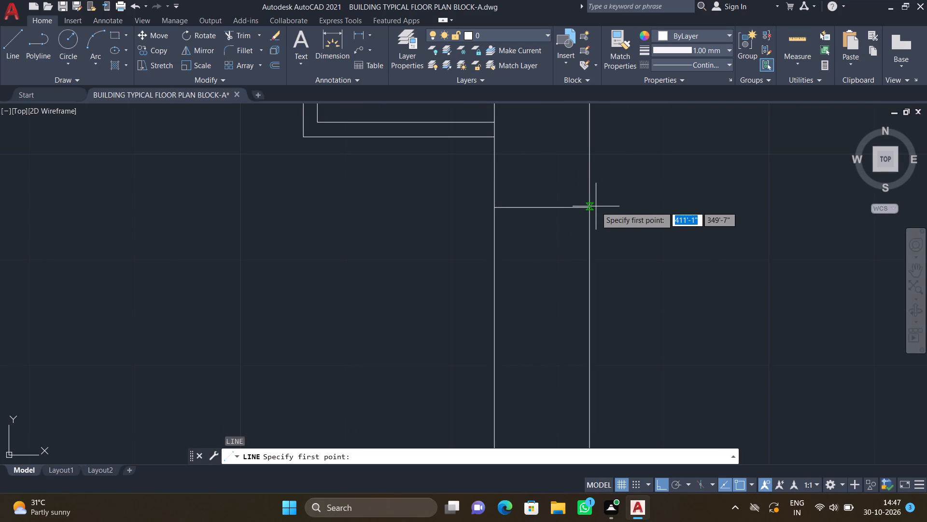
scroll(617, 213, "down", 2)
scroll(593, 342, "down", 2)
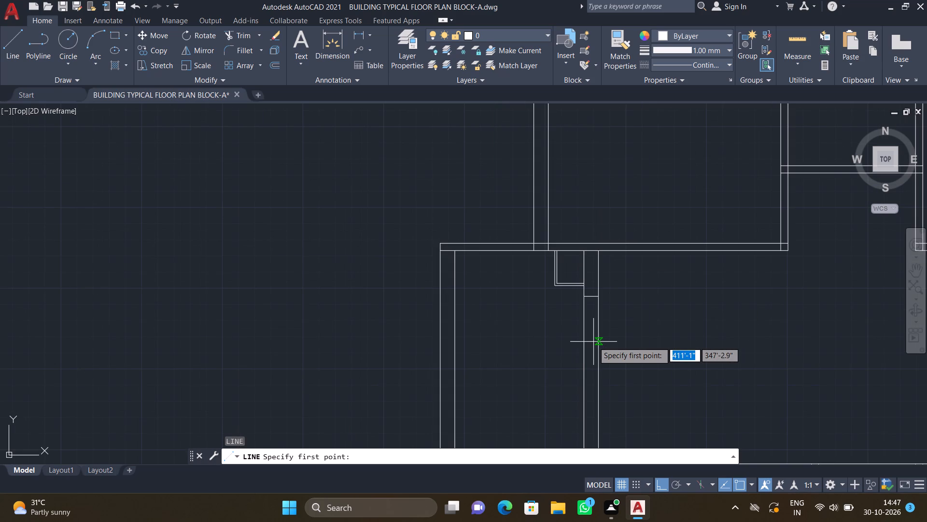
scroll(543, 225, "down", 3)
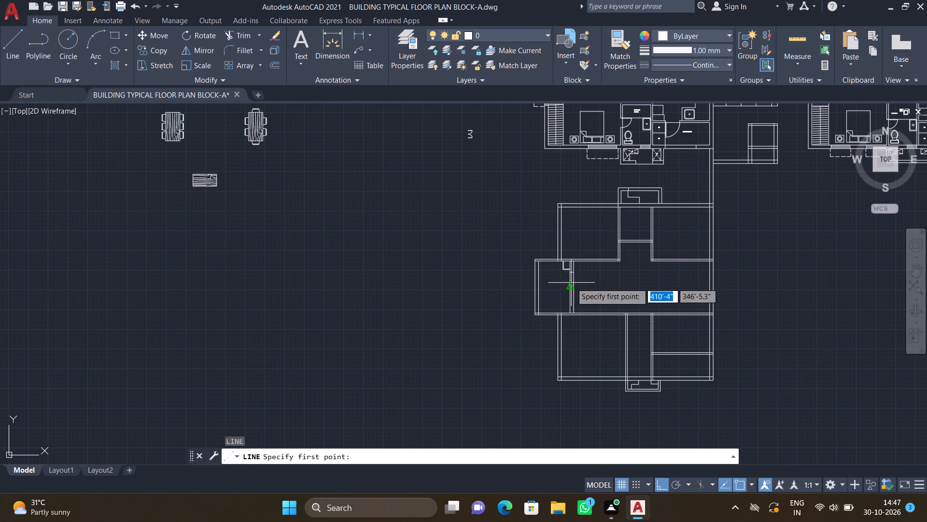
scroll(569, 292, "up", 3)
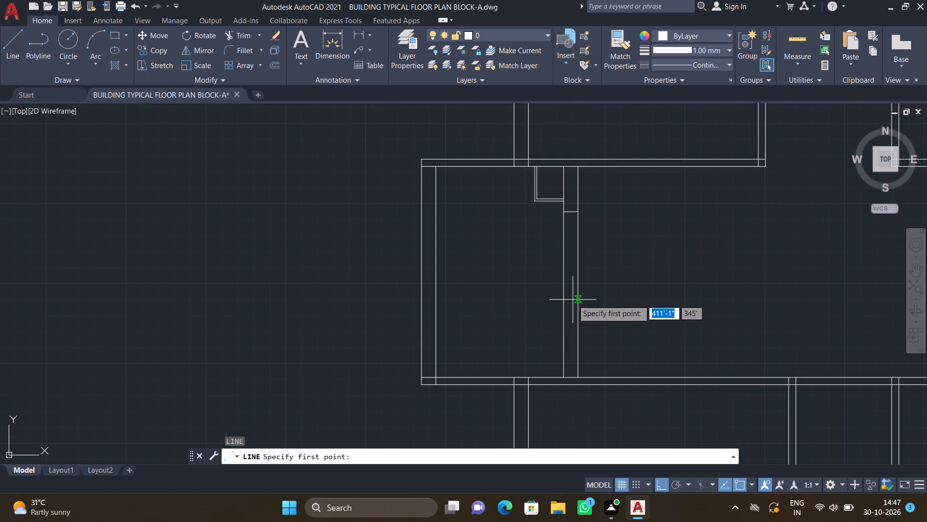
scroll(573, 300, "down", 1)
scroll(569, 344, "up", 1)
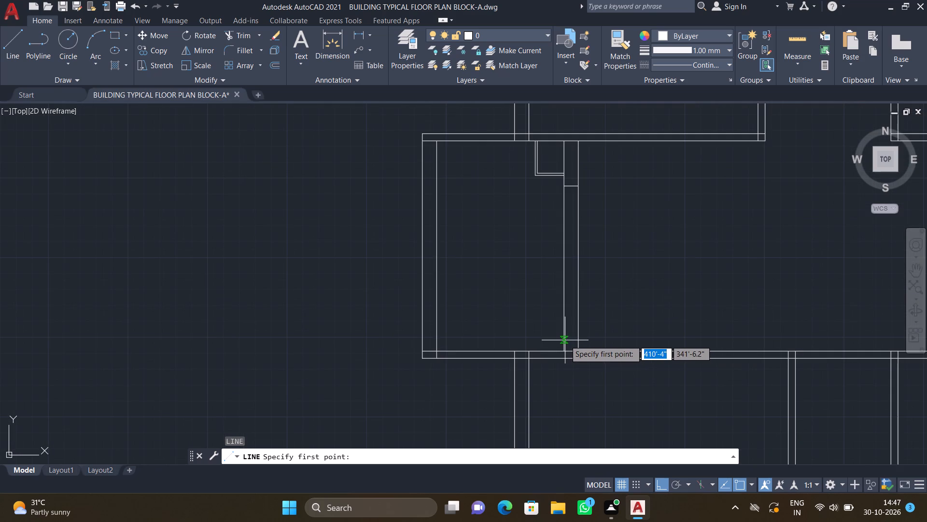
scroll(565, 340, "up", 2)
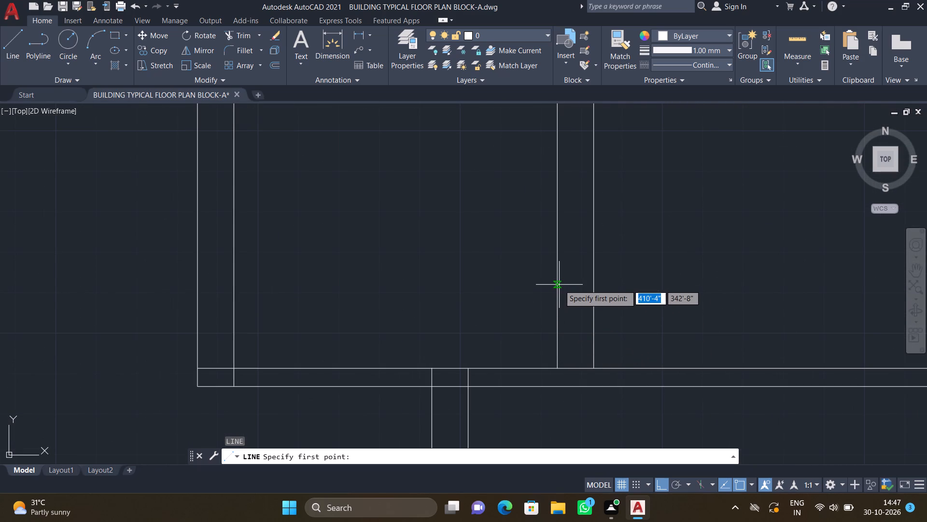
left_click(557, 276)
scroll(598, 280, "up", 1)
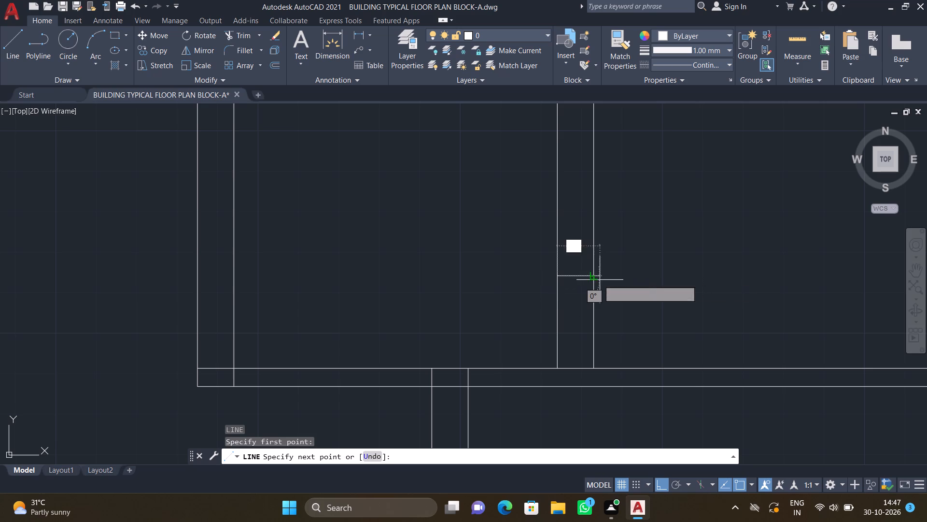
scroll(597, 280, "up", 1)
left_click(583, 269)
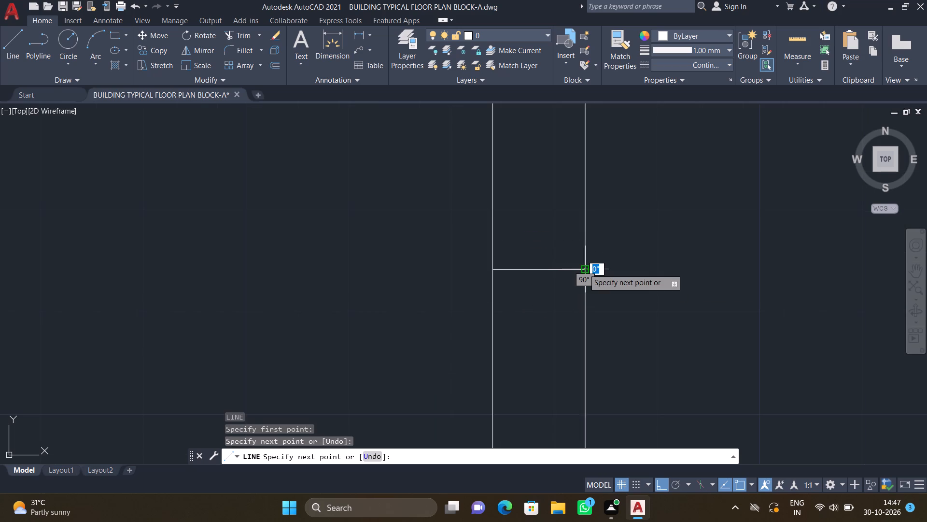
key("Return")
Draw a north-south line about 6'-9" long between the two short lines, roughly a third of the wall's thickness from its west face.
scroll(585, 262, "down", 3)
scroll(565, 229, "down", 3)
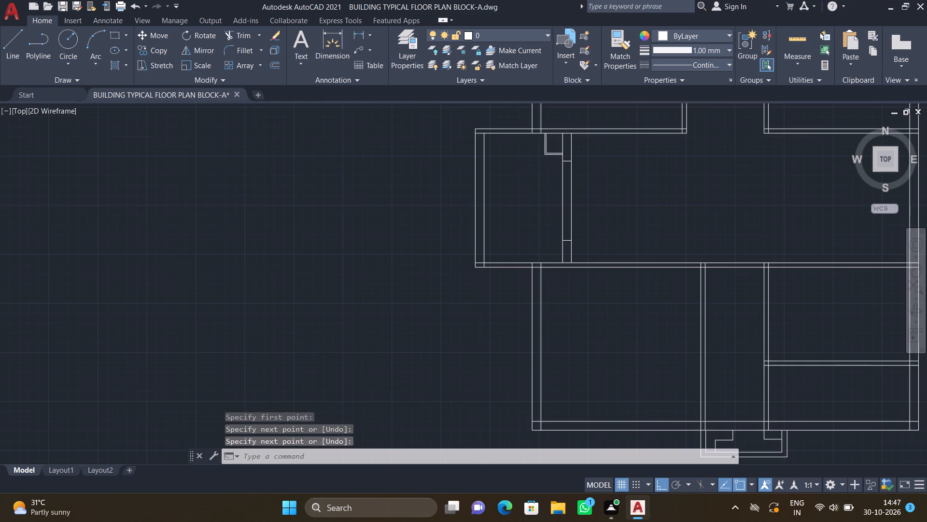
scroll(561, 193, "up", 3)
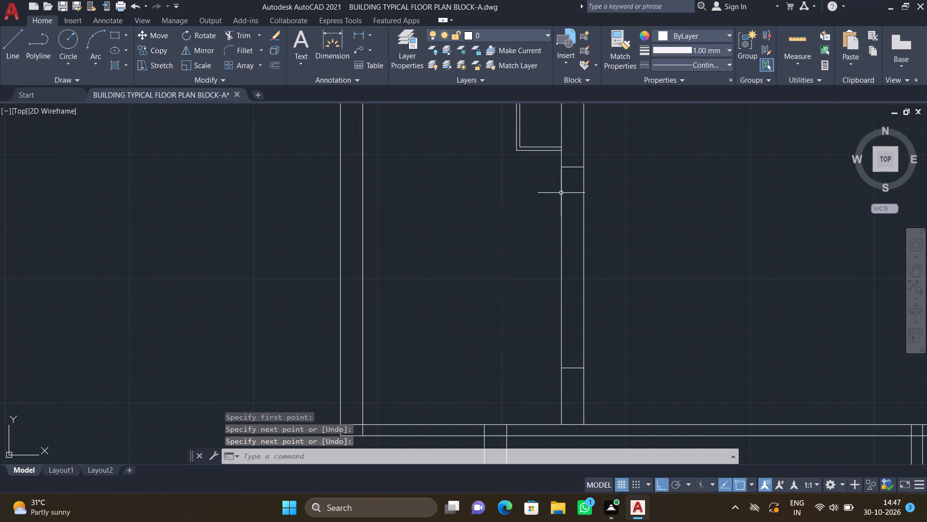
key("l")
key("Return")
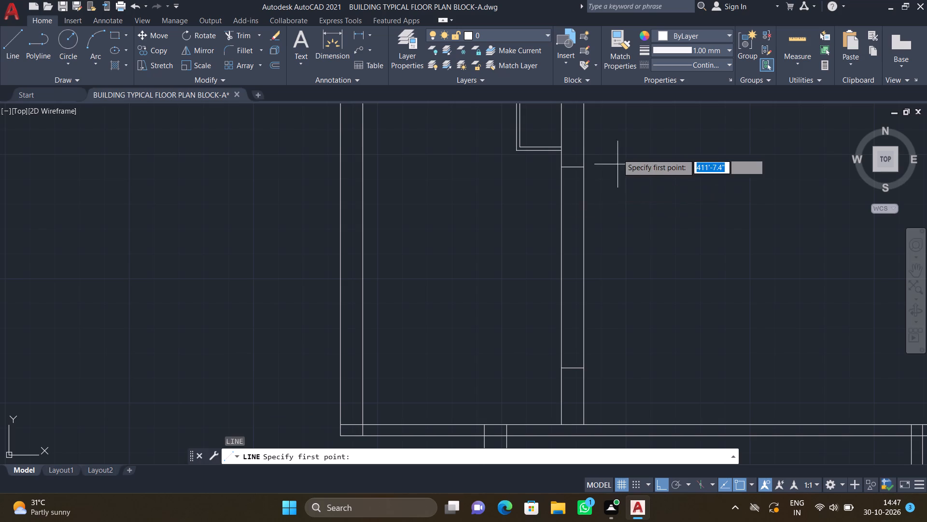
scroll(579, 185, "up", 2)
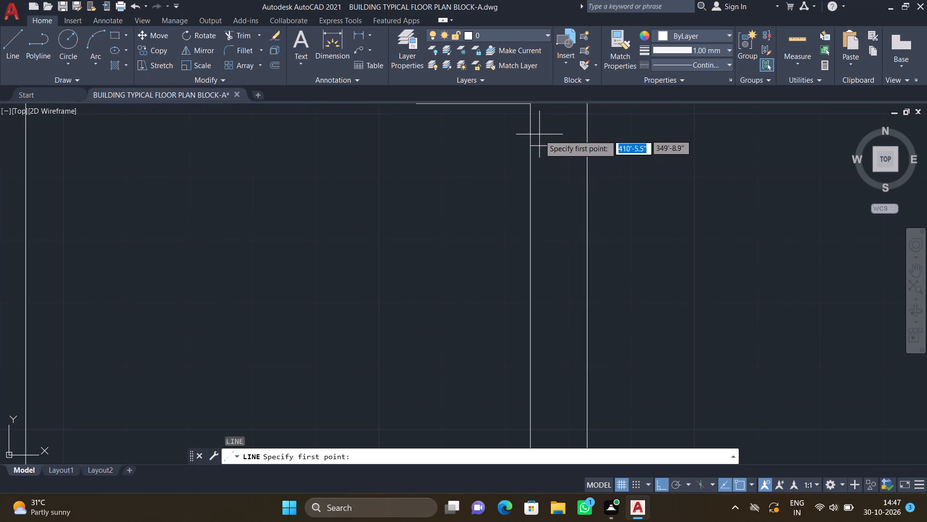
left_click(550, 146)
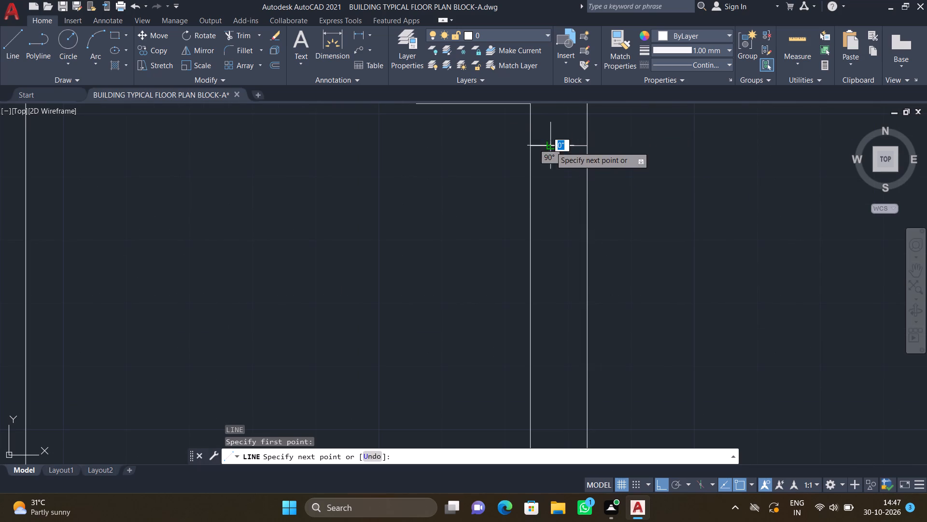
scroll(567, 265, "down", 2)
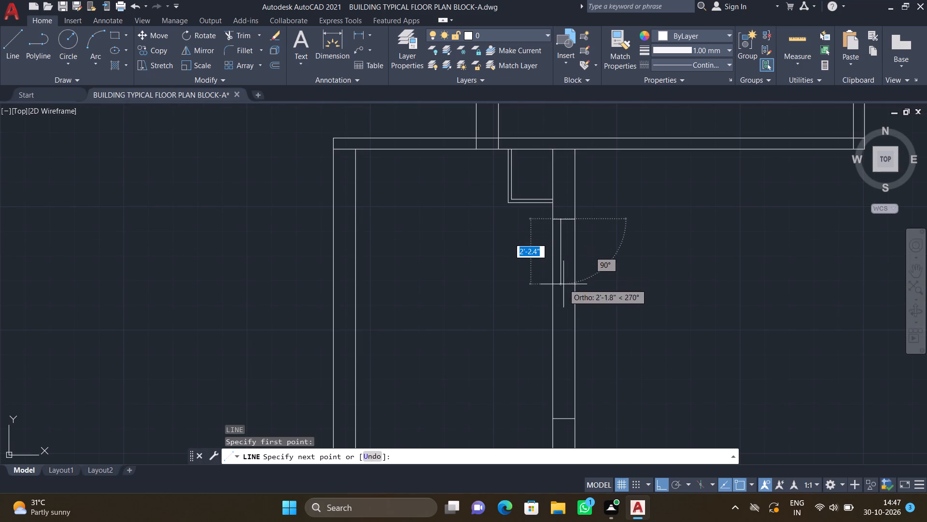
scroll(562, 302, "down", 1)
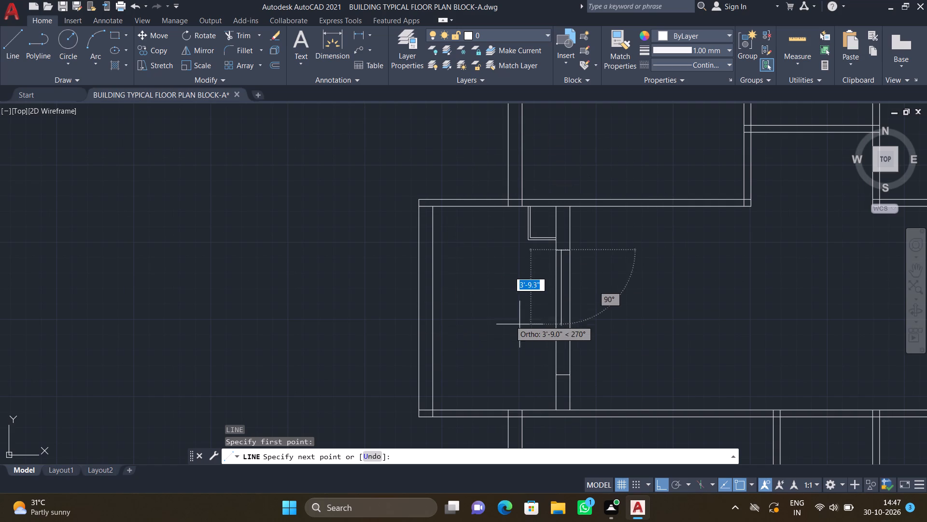
scroll(619, 416, "up", 2)
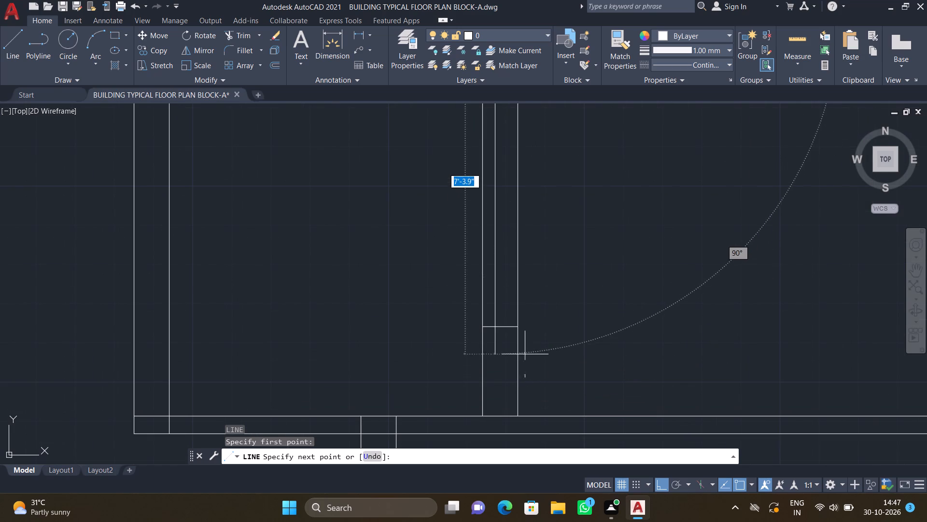
scroll(496, 326, "up", 2)
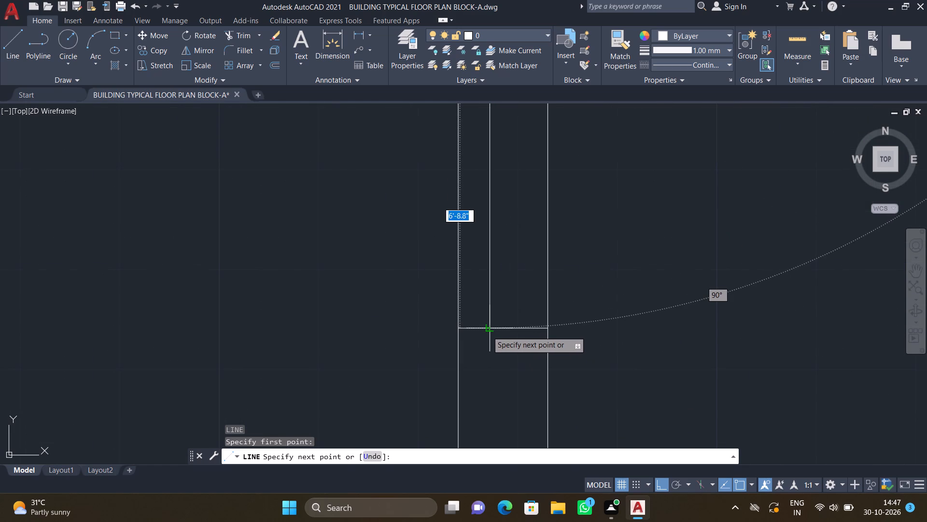
left_click(486, 331)
key("Return")
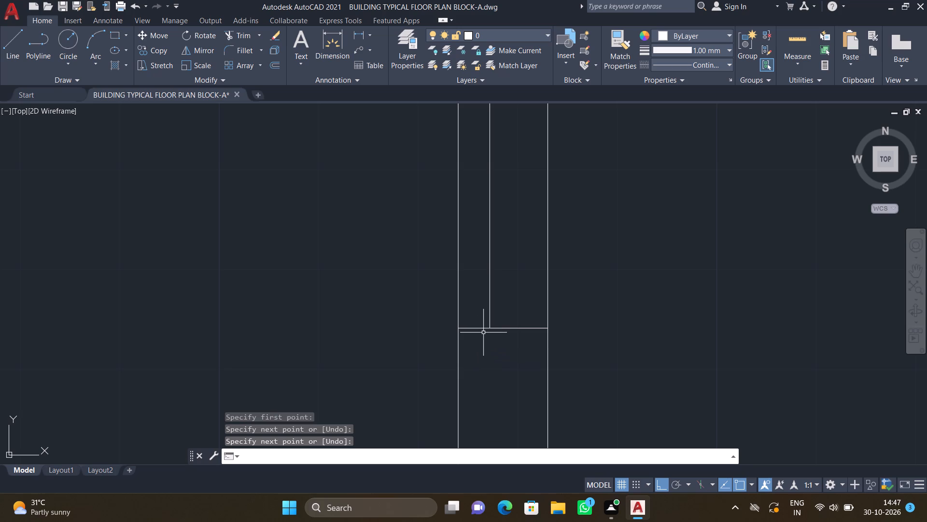
Draw a parallel line about 6'-9" long in the same opening, roughly a third of the wall's thickness from its east face.
scroll(496, 325, "down", 3)
scroll(524, 127, "up", 1)
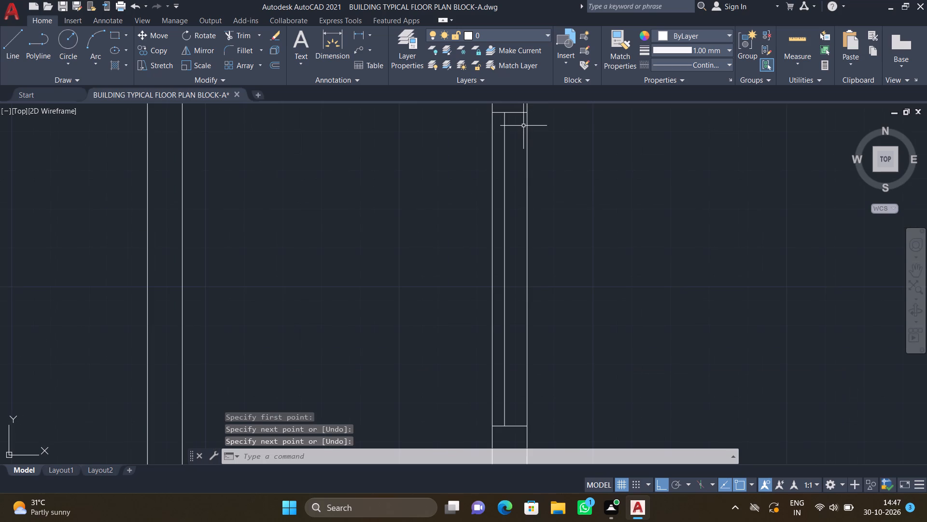
key("l")
key("Return")
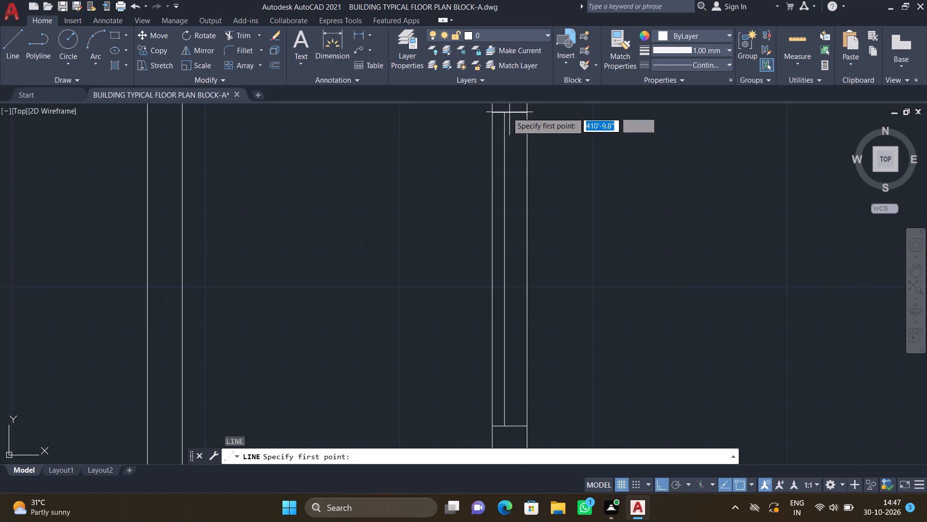
scroll(514, 115, "up", 1)
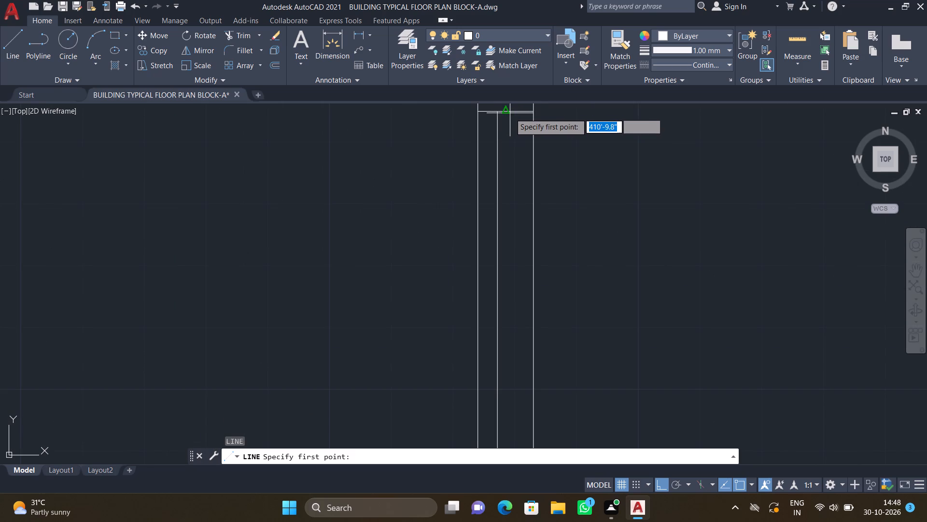
left_click_drag(514, 109, 514, 124)
scroll(589, 205, "down", 2)
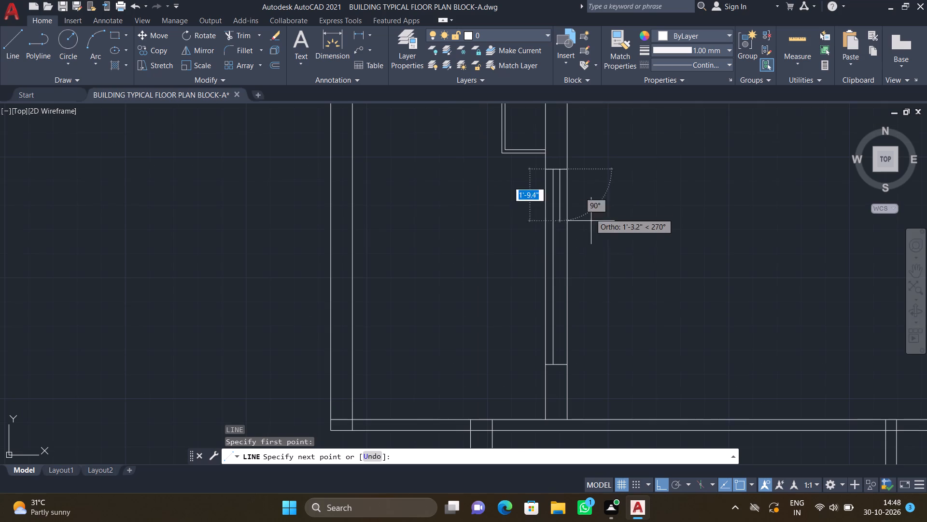
scroll(574, 281, "down", 1)
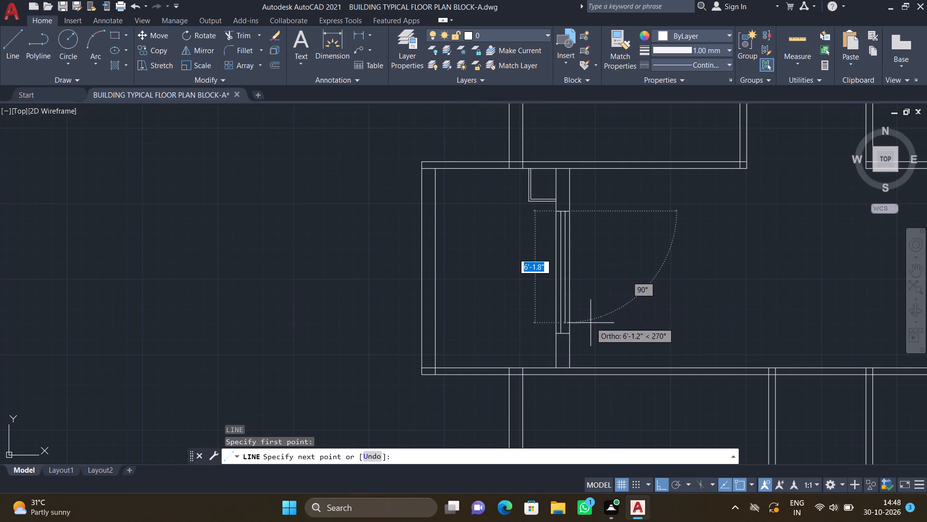
scroll(563, 333, "up", 5)
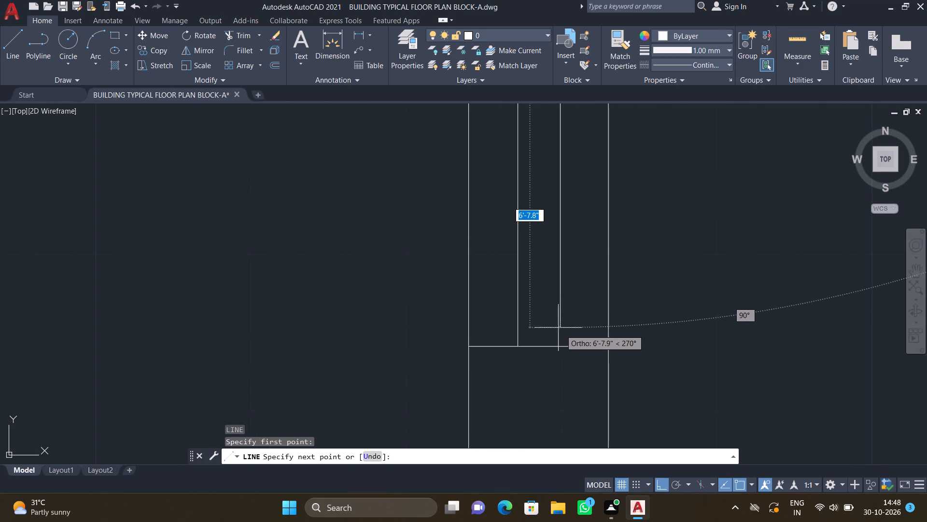
left_click(561, 346)
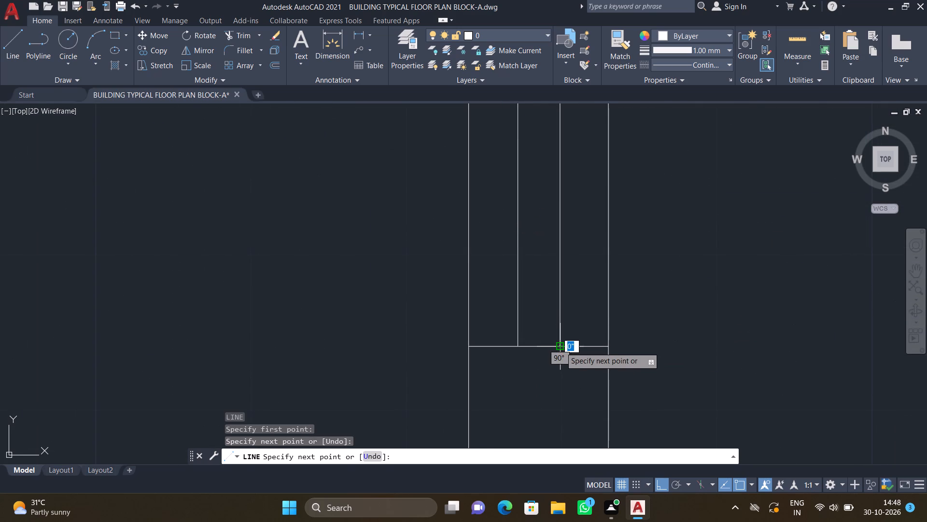
key("Return")
Draw an L-shaped line inside the west projection's walls, near their inner face: about 11'-1" south, then about 4'-4" east to the flat's west wall.
scroll(559, 346, "down", 4)
scroll(554, 266, "down", 3)
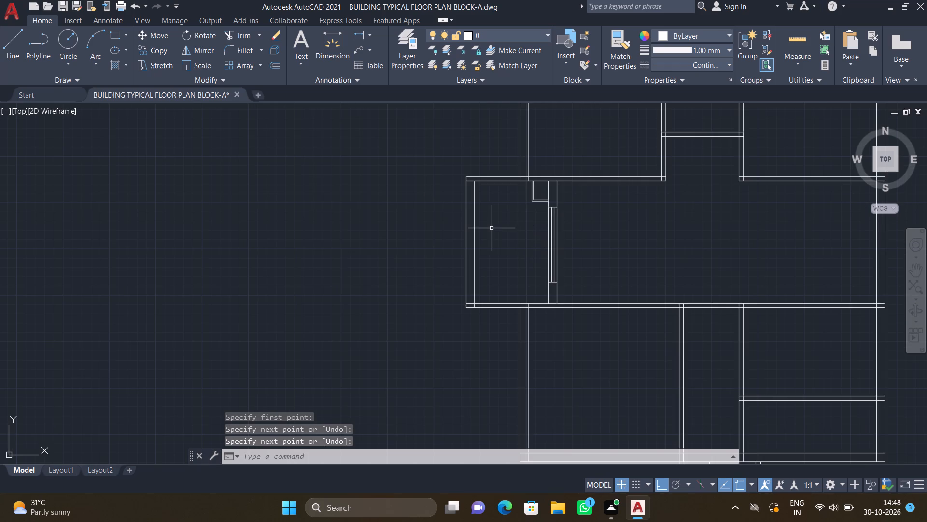
key("l")
key("Return")
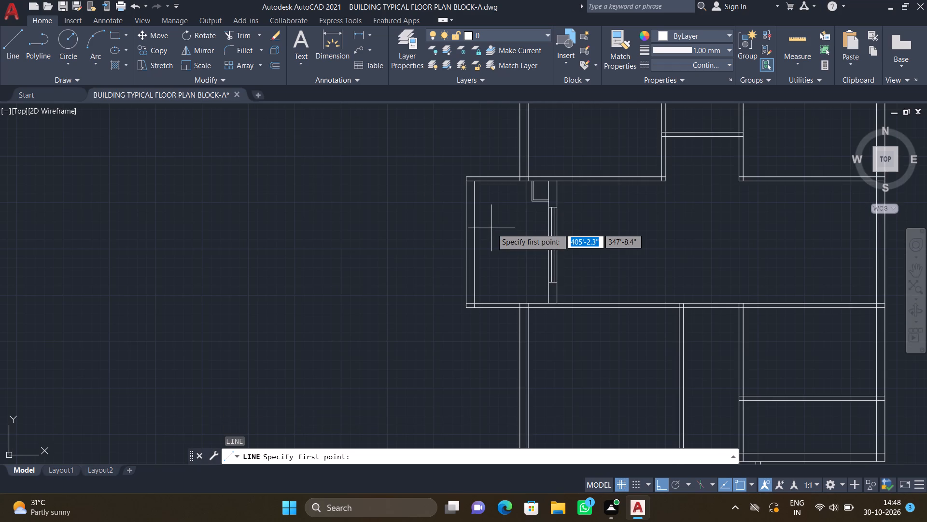
scroll(472, 183, "up", 2)
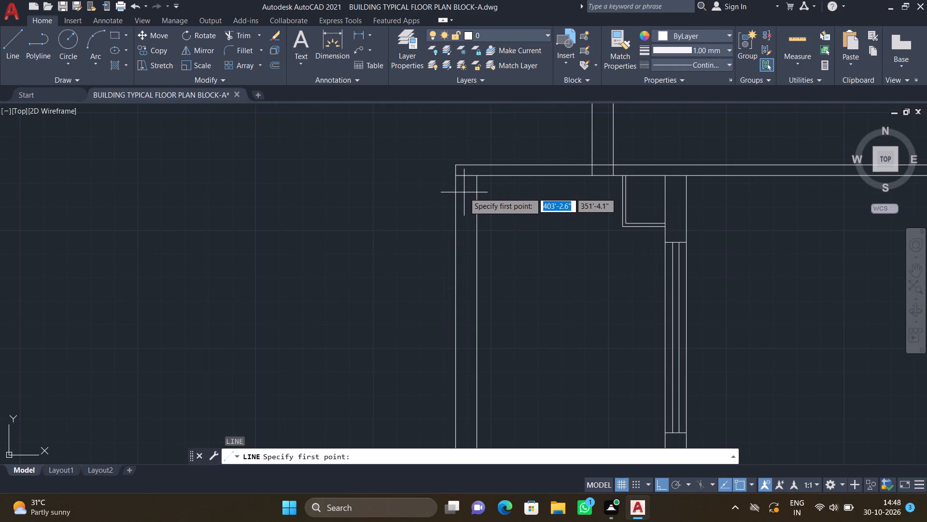
scroll(470, 180, "up", 2)
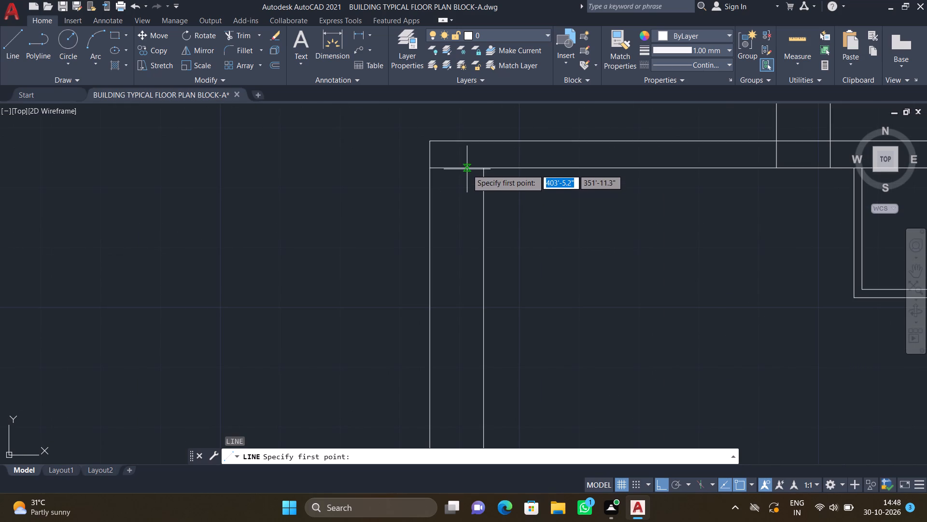
left_click(467, 169)
scroll(498, 285, "down", 3)
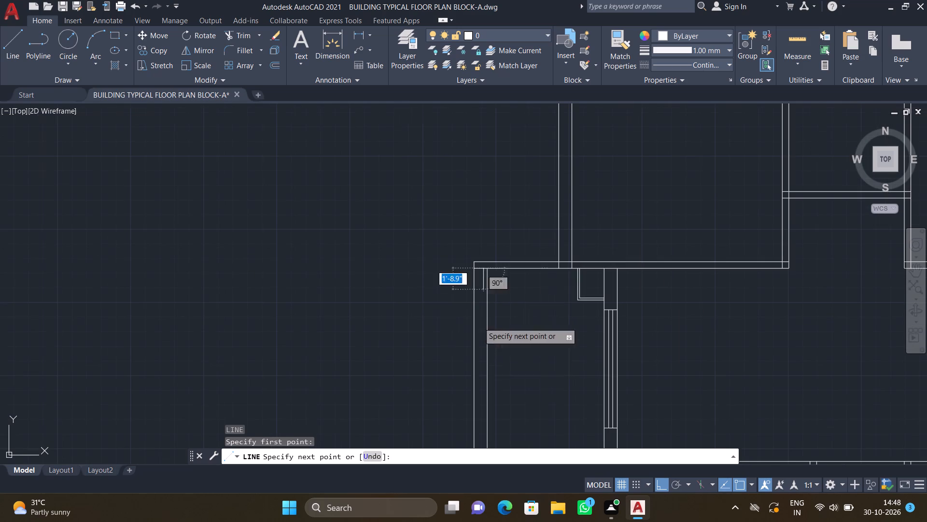
scroll(467, 259, "down", 2)
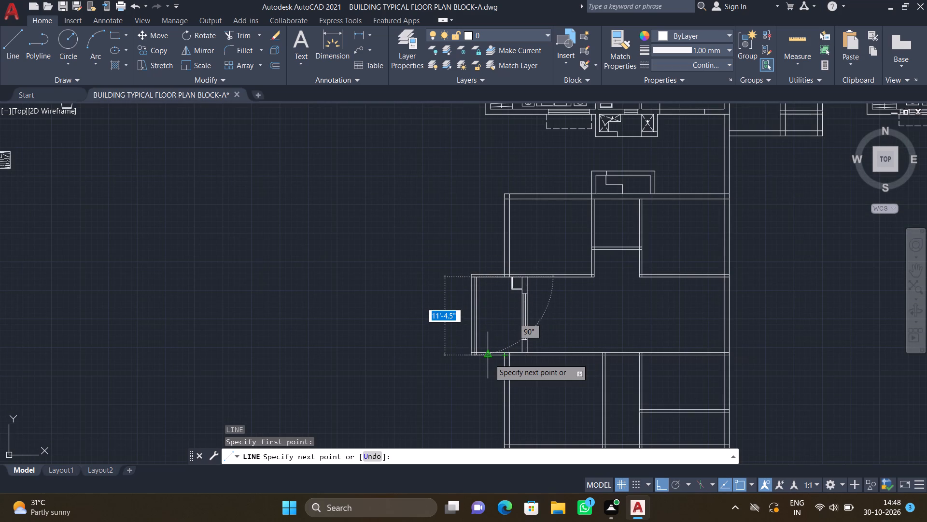
scroll(489, 359, "up", 3)
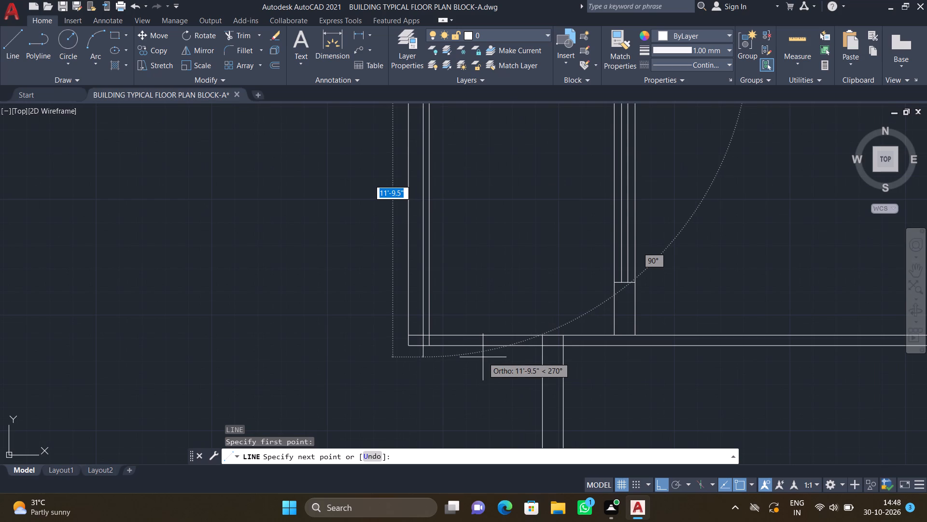
scroll(425, 331, "up", 4)
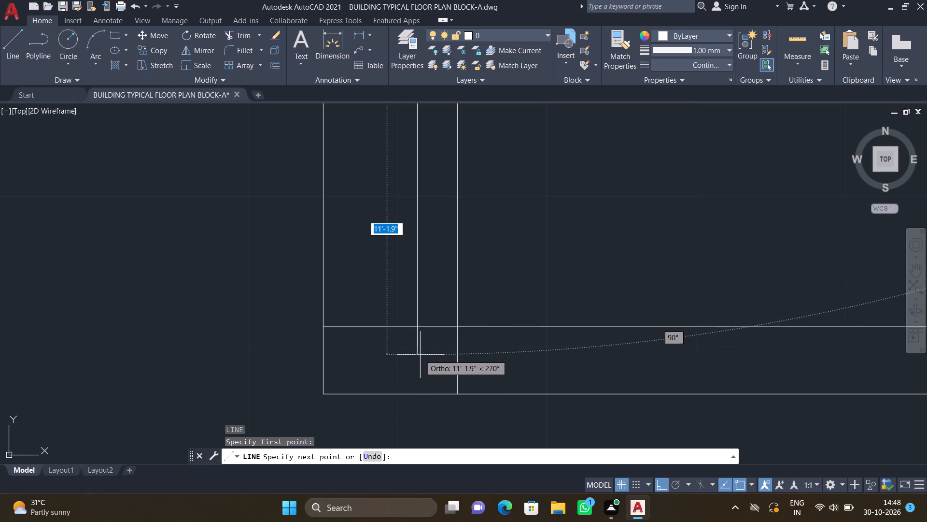
left_click(418, 348)
scroll(463, 344, "down", 2)
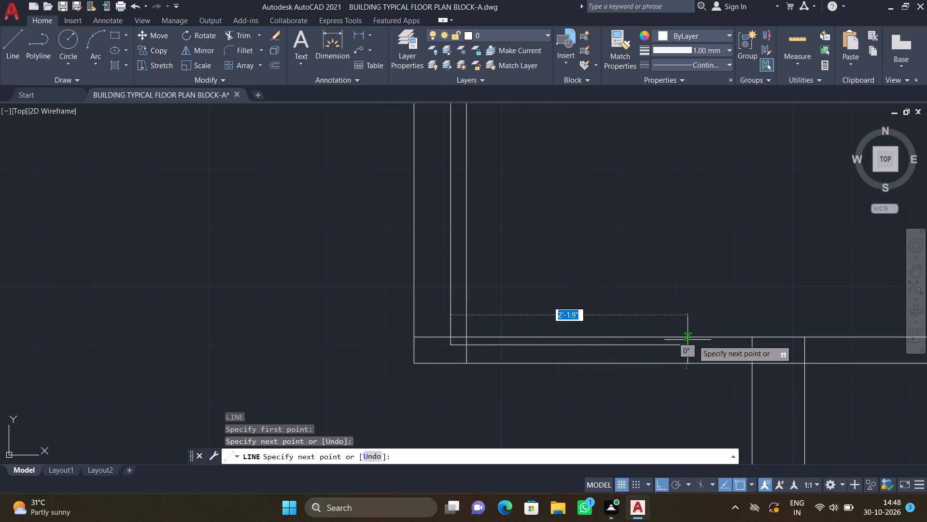
scroll(746, 354, "up", 5)
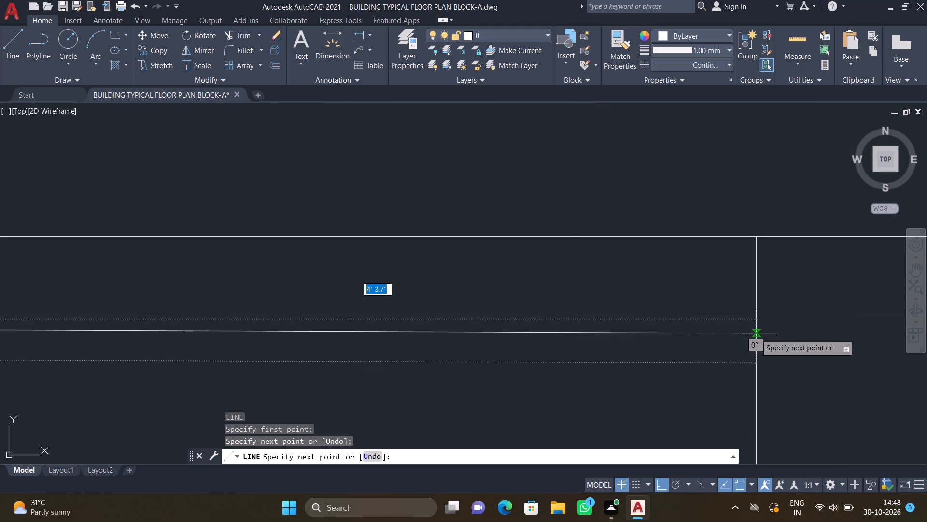
left_click(756, 317)
key("Return")
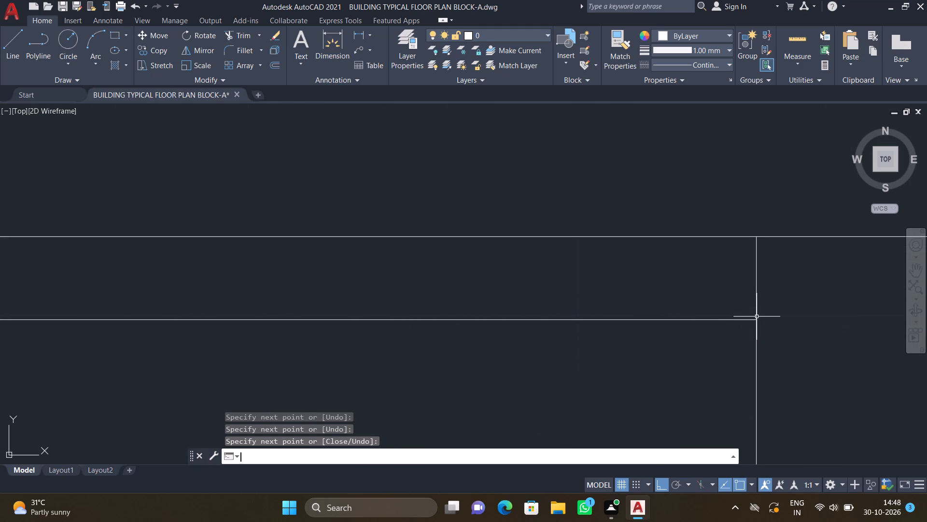
Draw a second L-shaped line nearer the projection walls' outer face: about 11'-3" south, then about 4'-7" east to the flat's west wall.
scroll(666, 293, "down", 4)
scroll(573, 292, "down", 4)
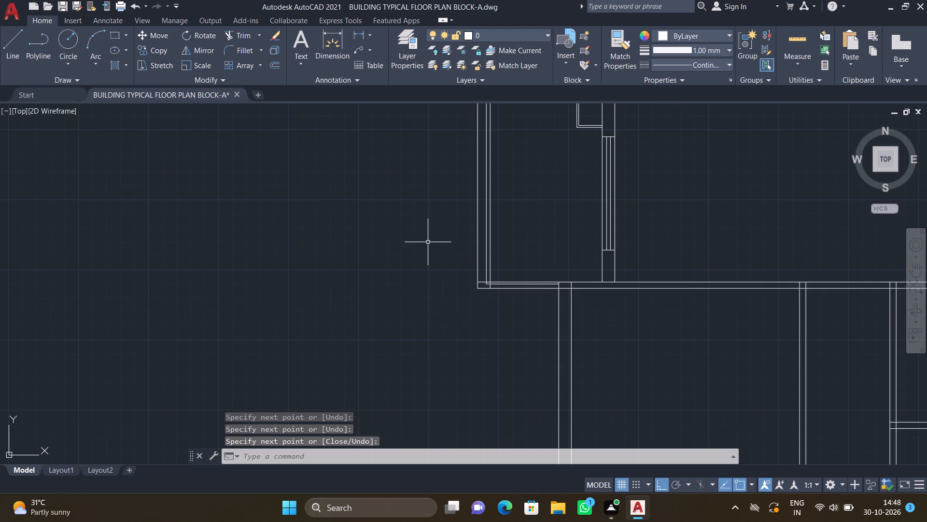
scroll(504, 214, "down", 1)
scroll(489, 159, "up", 2)
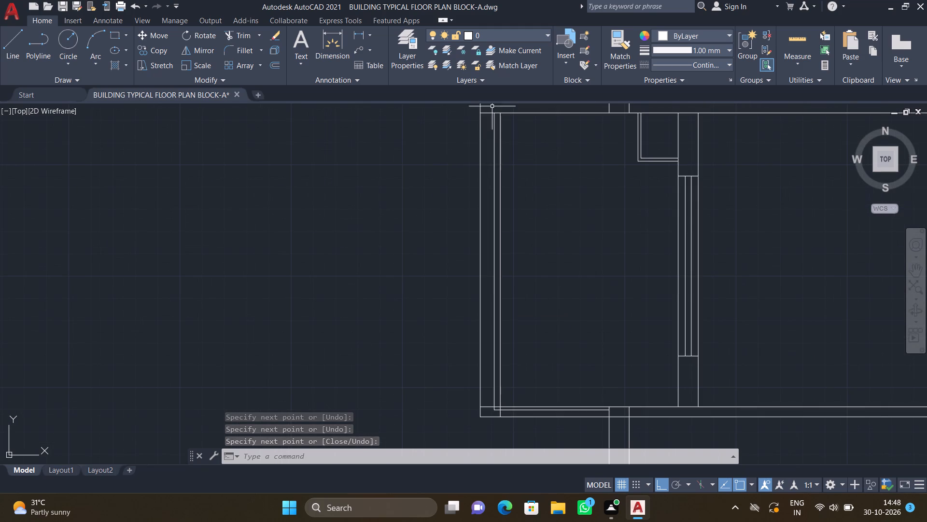
scroll(491, 112, "up", 1)
key("l")
key("Return")
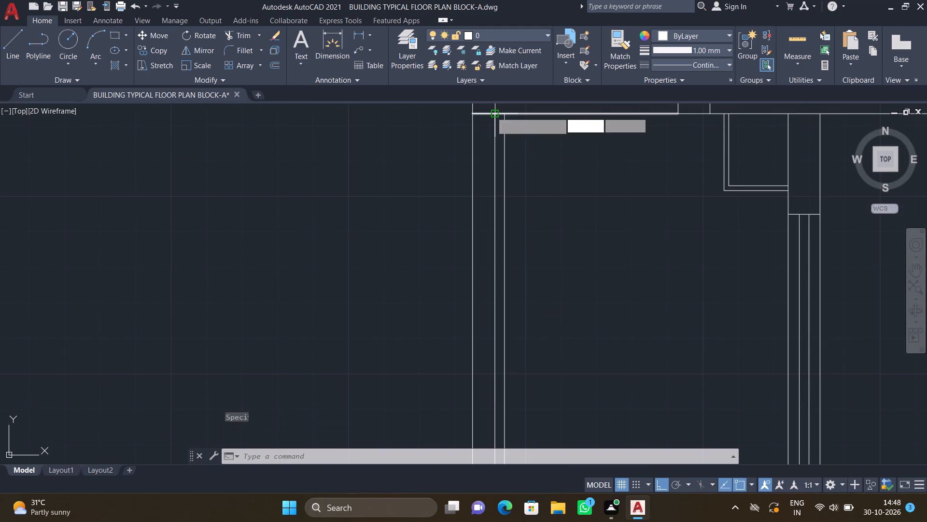
scroll(484, 112, "up", 2)
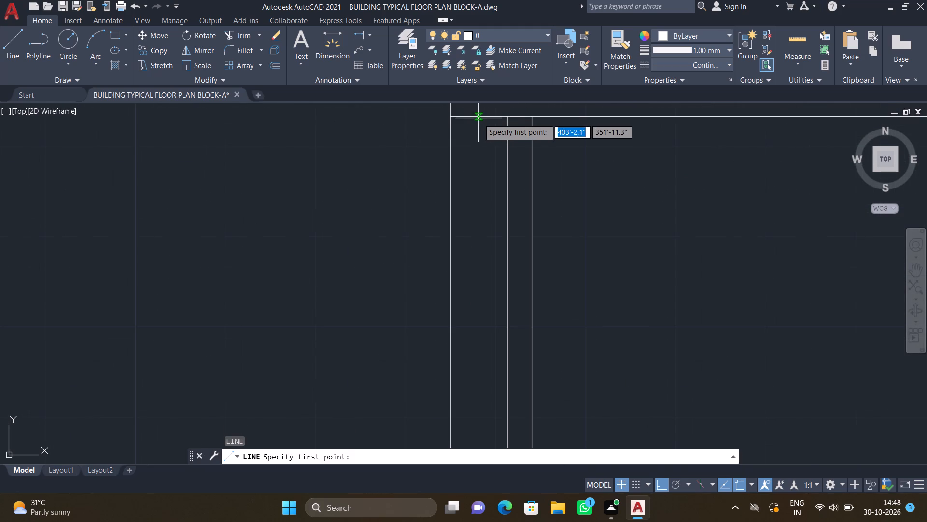
left_click(476, 118)
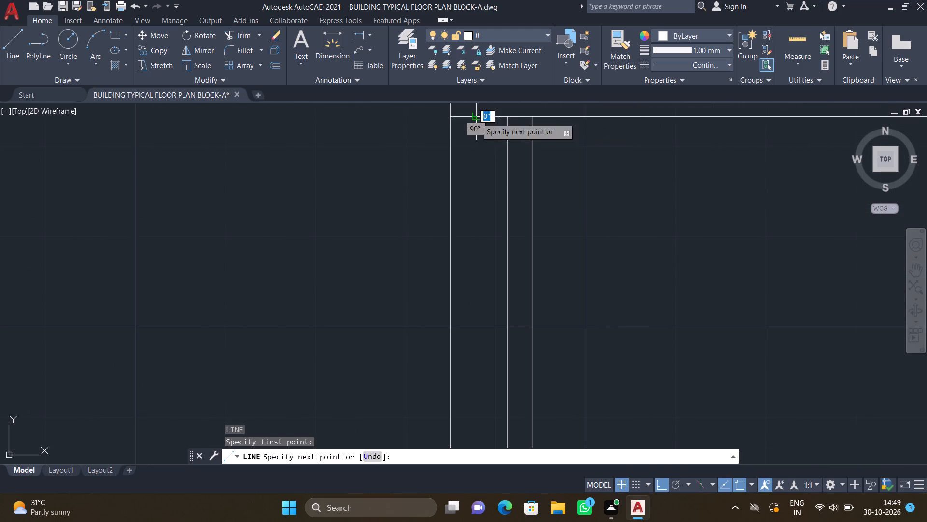
scroll(488, 209, "down", 2)
middle_click_drag(467, 252, 481, 204)
scroll(500, 250, "down", 1)
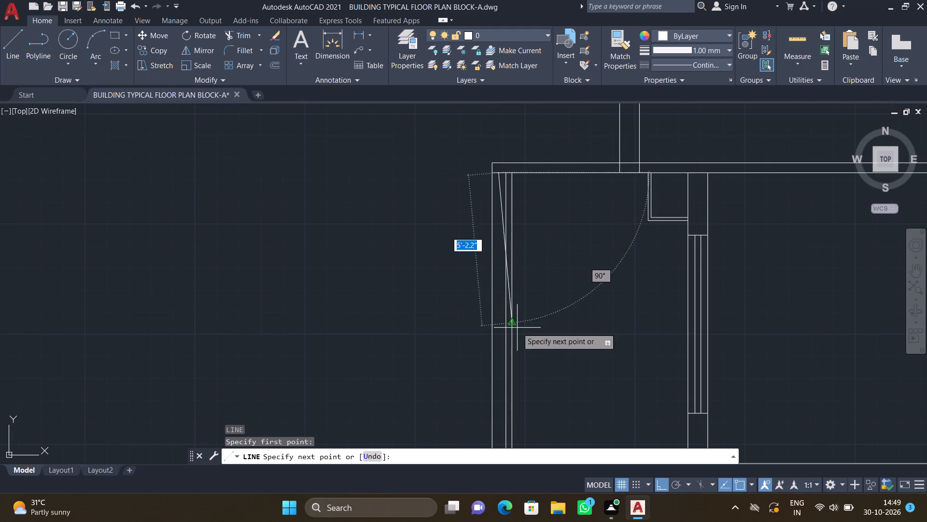
middle_click_drag(443, 326, 416, 222)
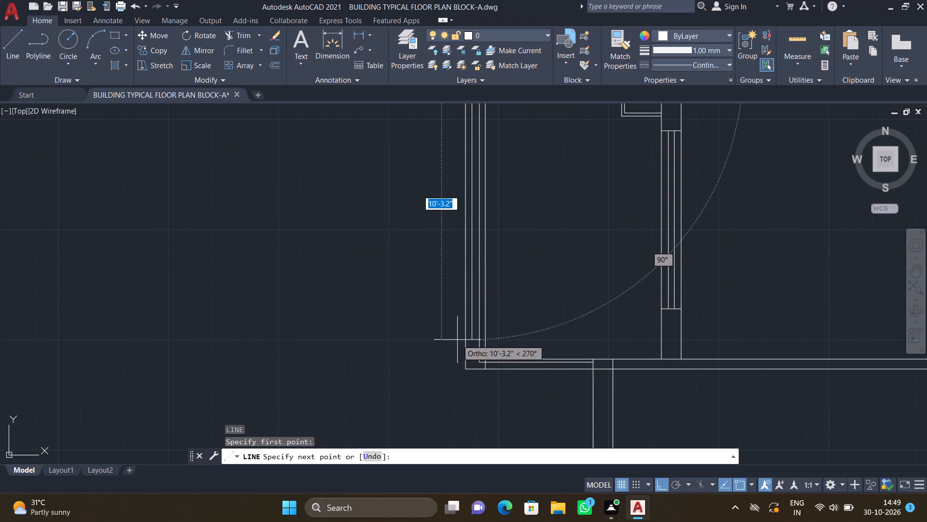
scroll(507, 402, "up", 2)
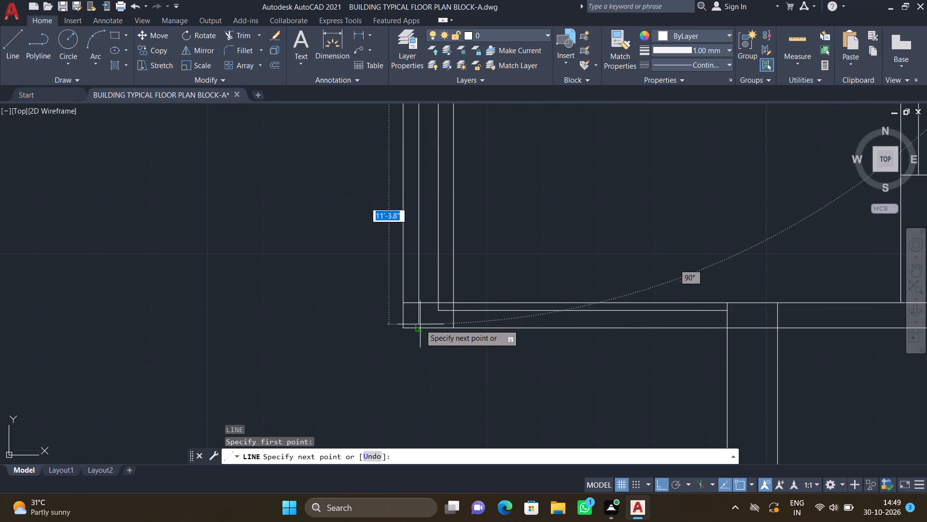
scroll(420, 323, "up", 2)
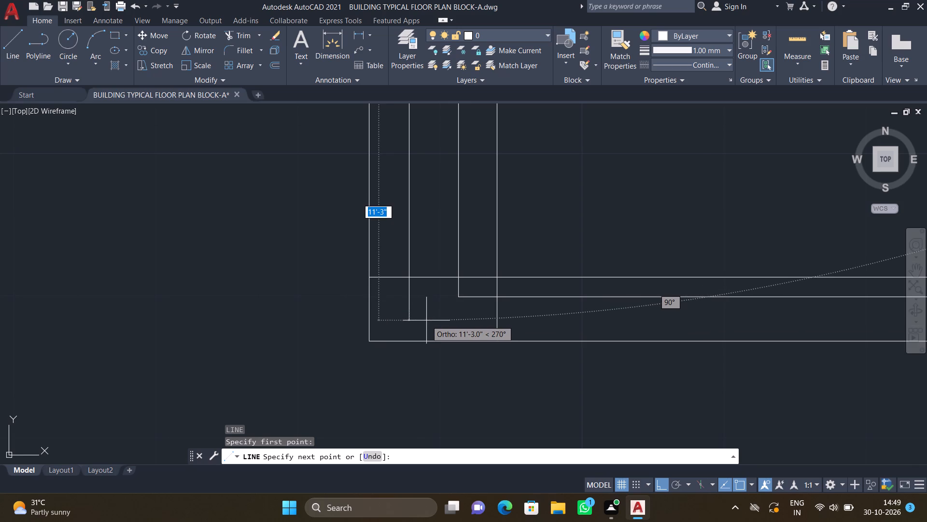
scroll(426, 320, "up", 1)
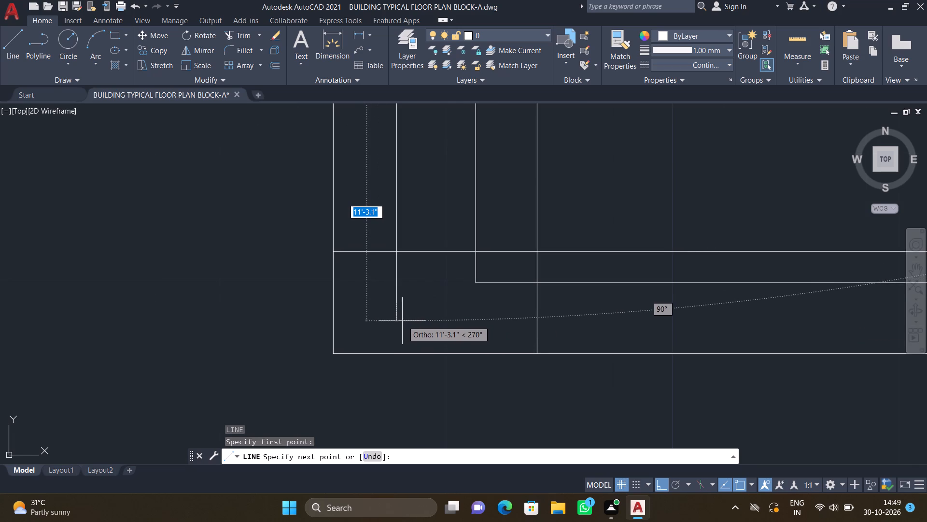
left_click(402, 319)
scroll(454, 315, "down", 3)
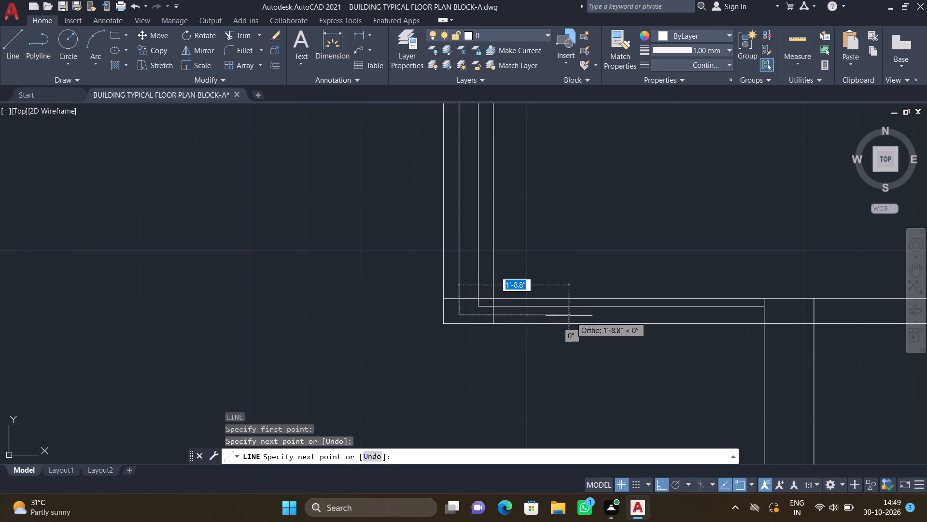
scroll(517, 320, "up", 2)
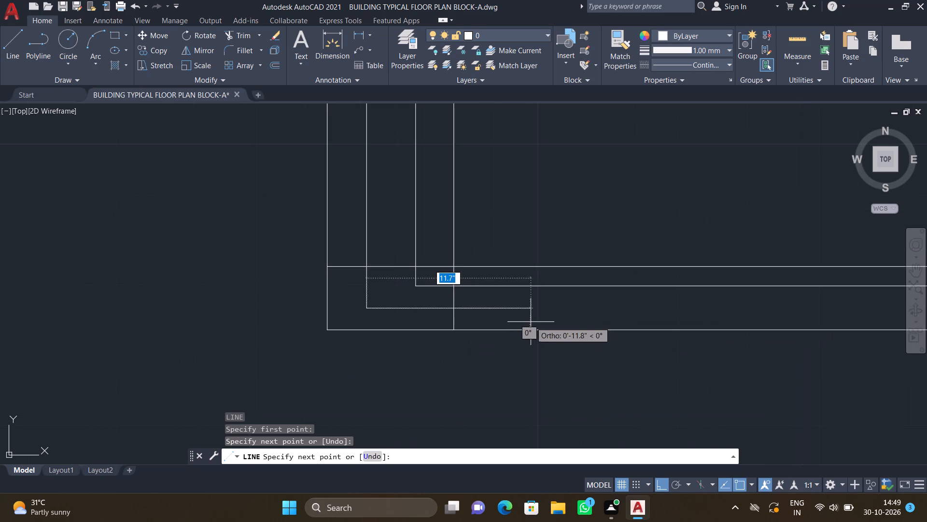
scroll(607, 304, "down", 1)
scroll(732, 318, "down", 2)
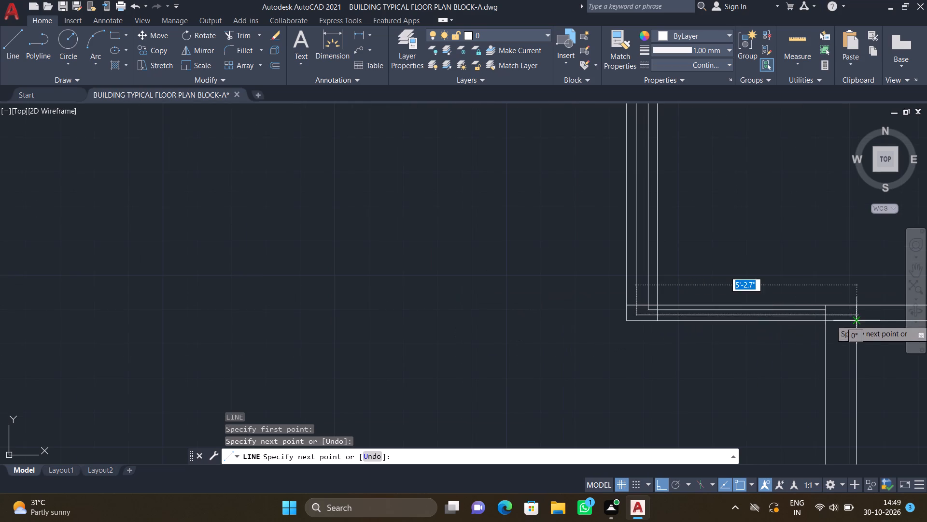
scroll(829, 320, "up", 3)
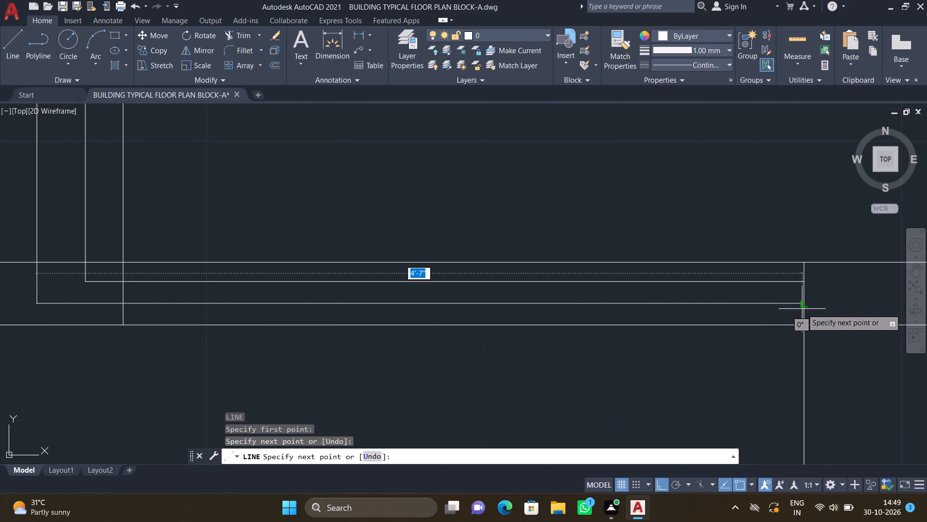
scroll(802, 309, "up", 1)
left_click(803, 299)
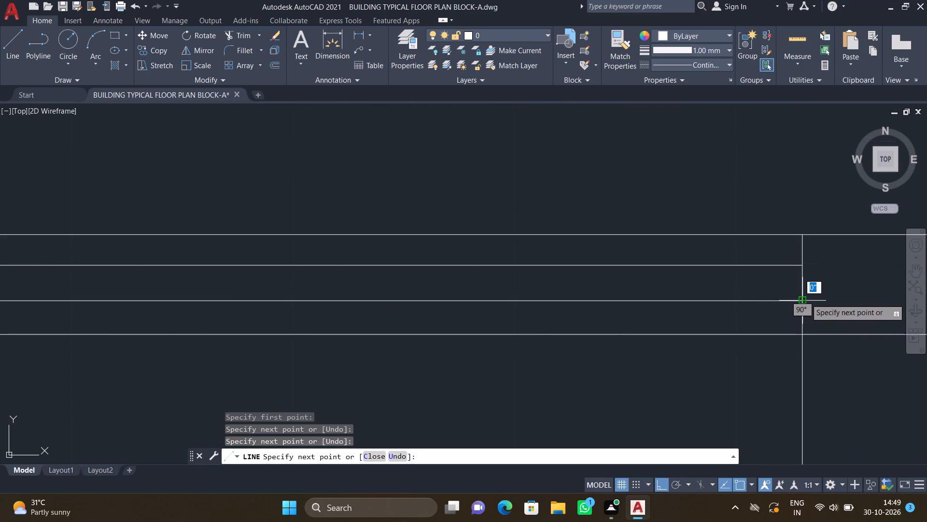
key("Return")
Trim the south wall's inner face line where it crosses the west wall's thickness at the projection's southwest corner.
scroll(730, 303, "down", 4)
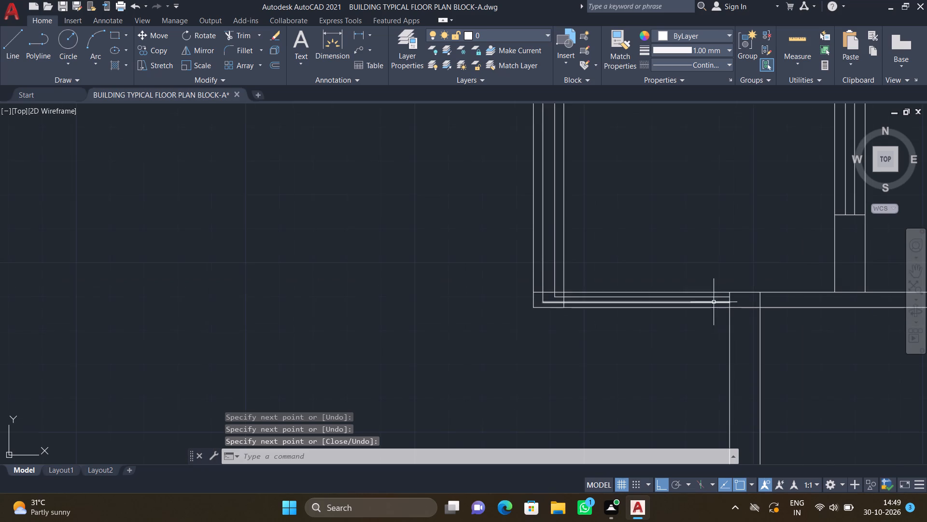
scroll(626, 327, "down", 3)
scroll(616, 325, "up", 3)
scroll(578, 305, "up", 1)
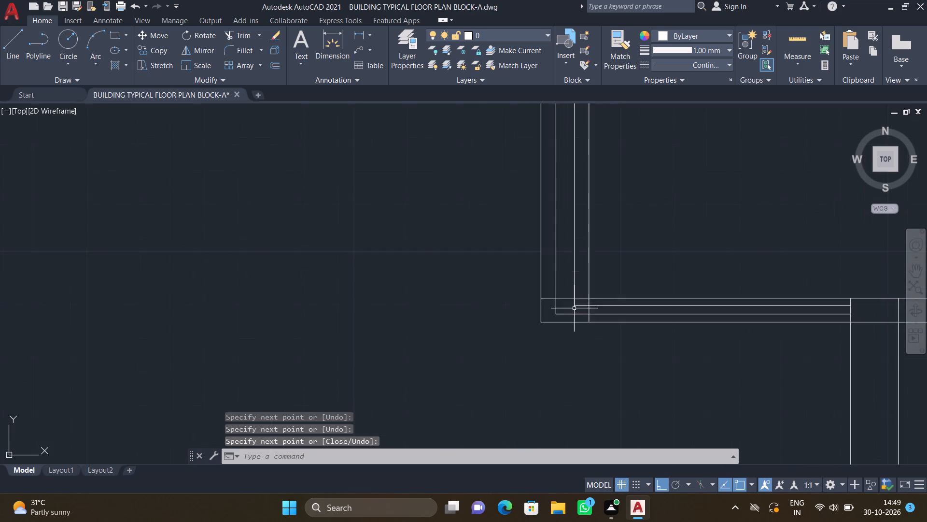
scroll(574, 308, "up", 2)
type("TR")
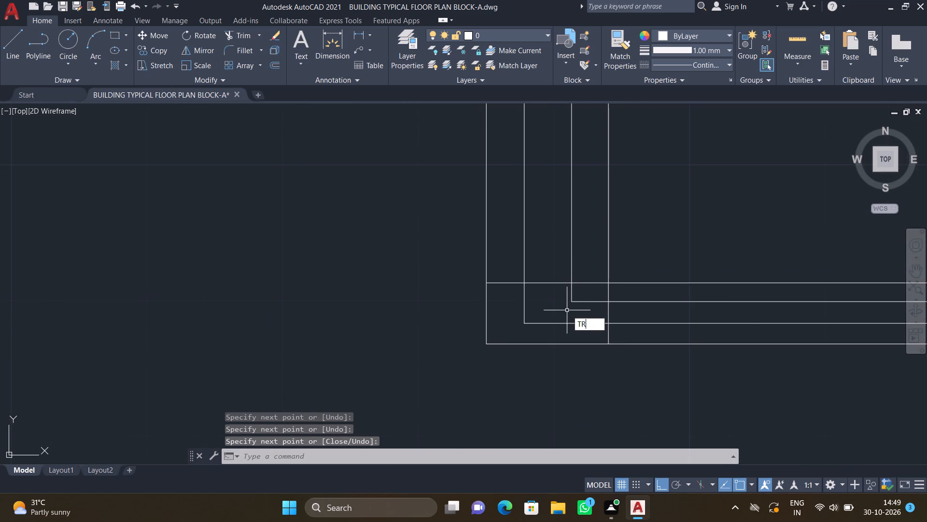
key("Return")
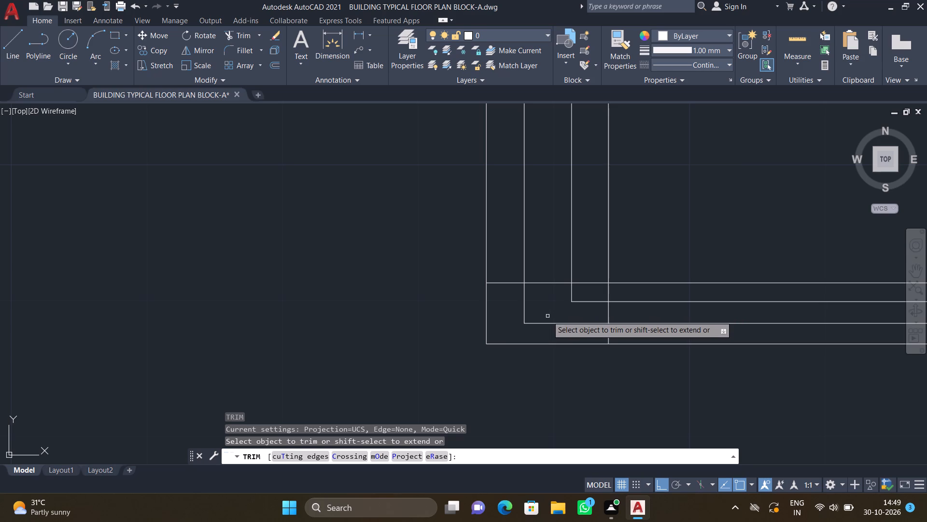
left_click(503, 282)
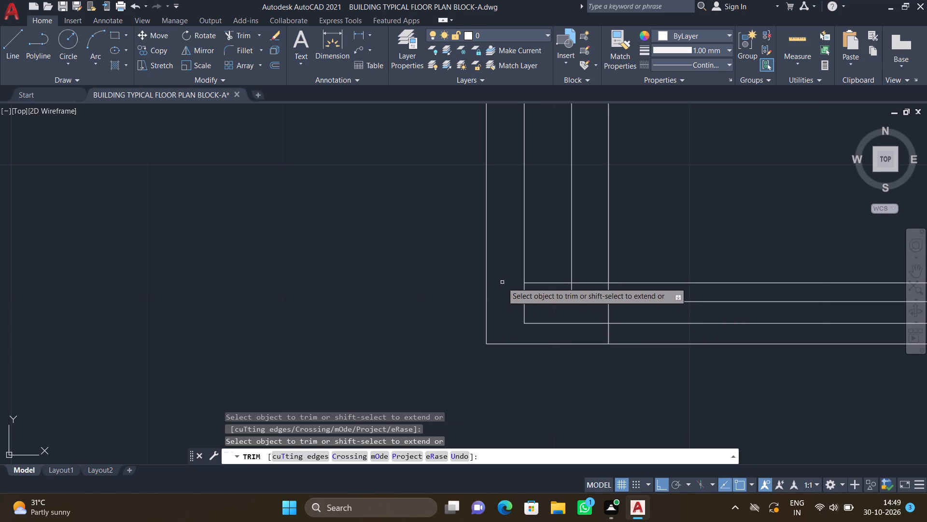
left_click(536, 281)
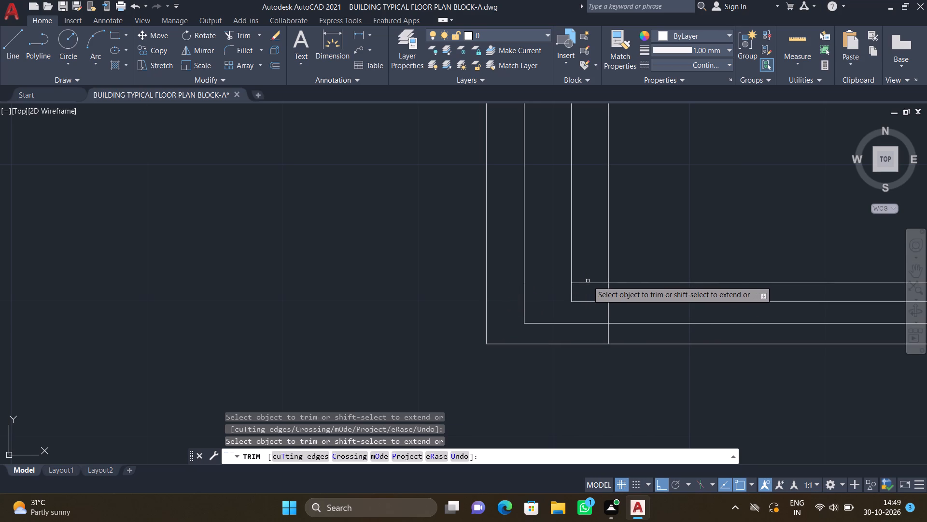
left_click(590, 285)
left_click(590, 281)
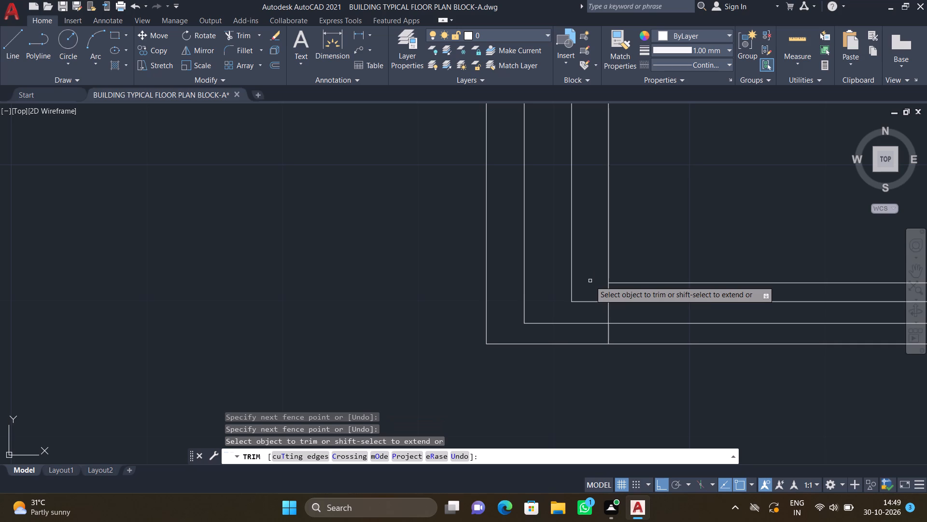
key("Escape")
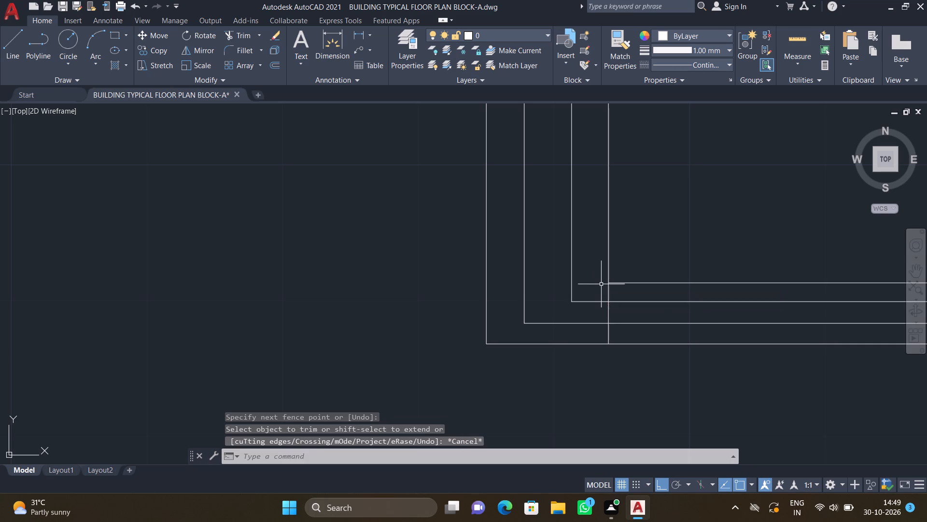
scroll(601, 284, "down", 4)
scroll(642, 251, "down", 3)
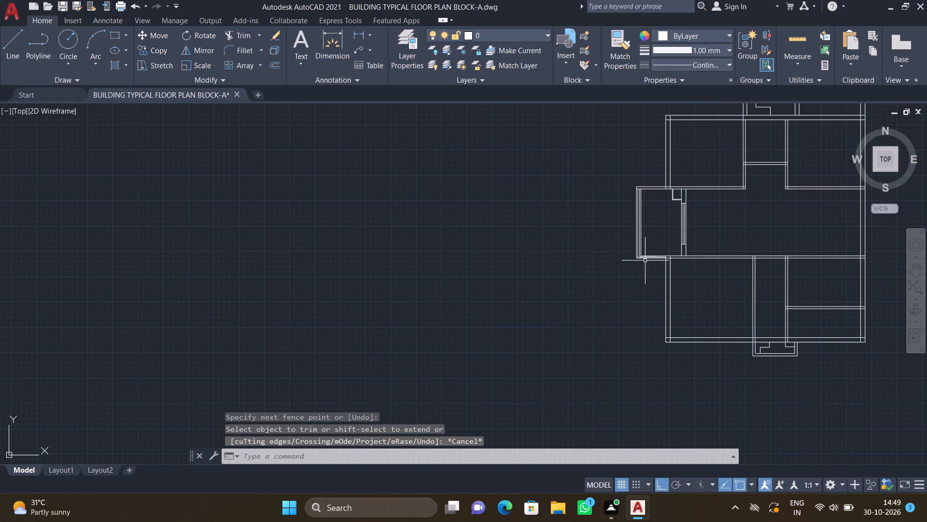
Draw an L-shaped line in the northwest room: about 6'-11" east from the west wall's inner face, then south to the south wall.
middle_click(619, 295)
scroll(671, 266, "down", 2)
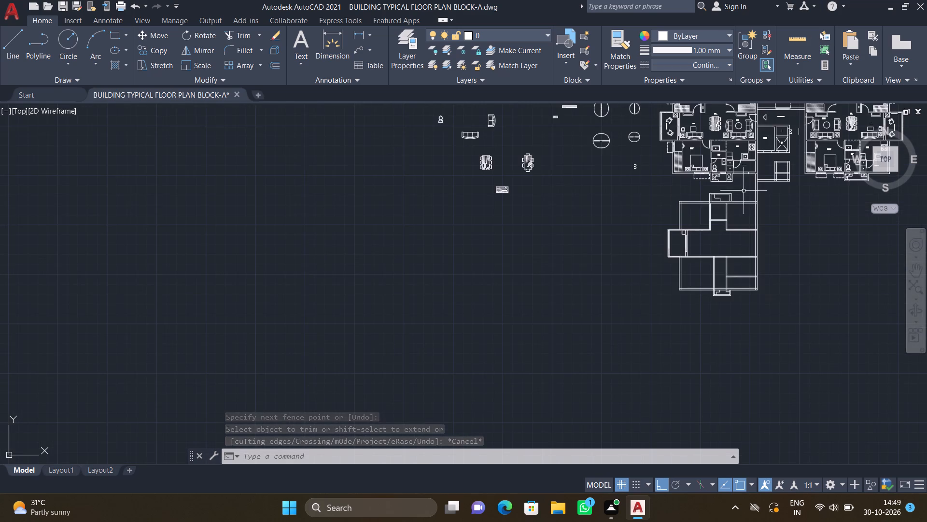
scroll(706, 215, "up", 2)
key("l")
key("Return")
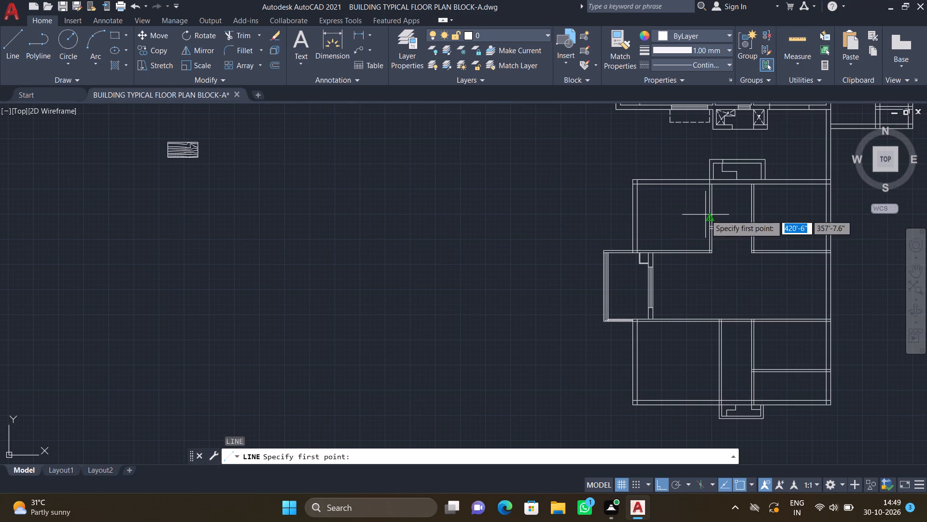
scroll(643, 232, "up", 2)
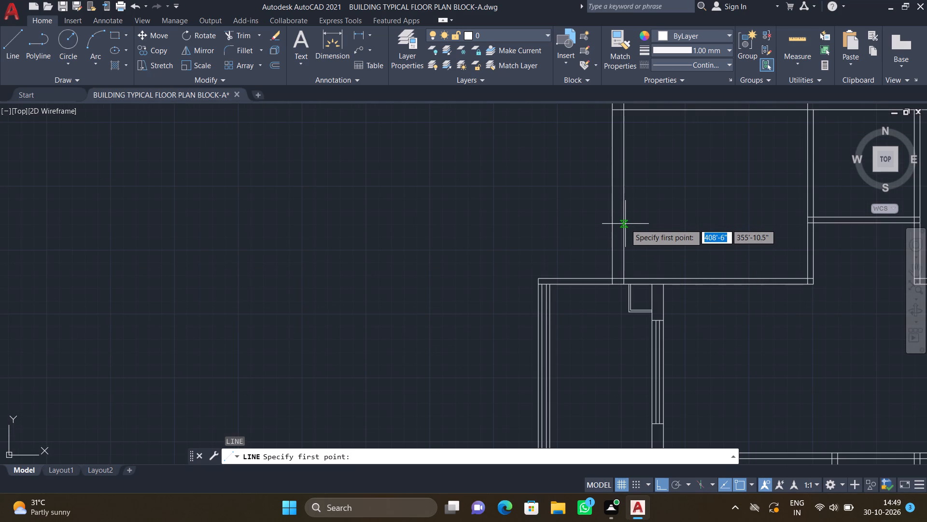
left_click(625, 227)
scroll(735, 229, "up", 1)
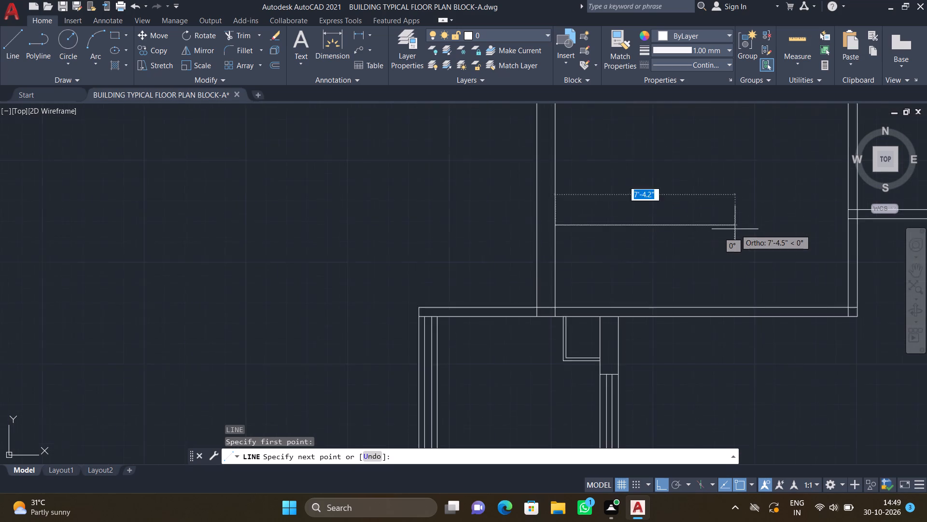
scroll(735, 229, "up", 1)
scroll(727, 238, "down", 1)
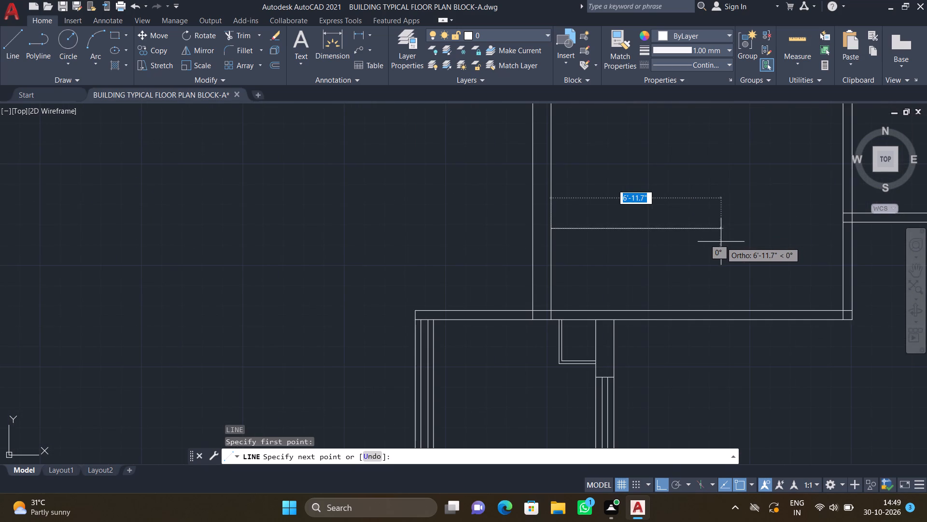
left_click(720, 237)
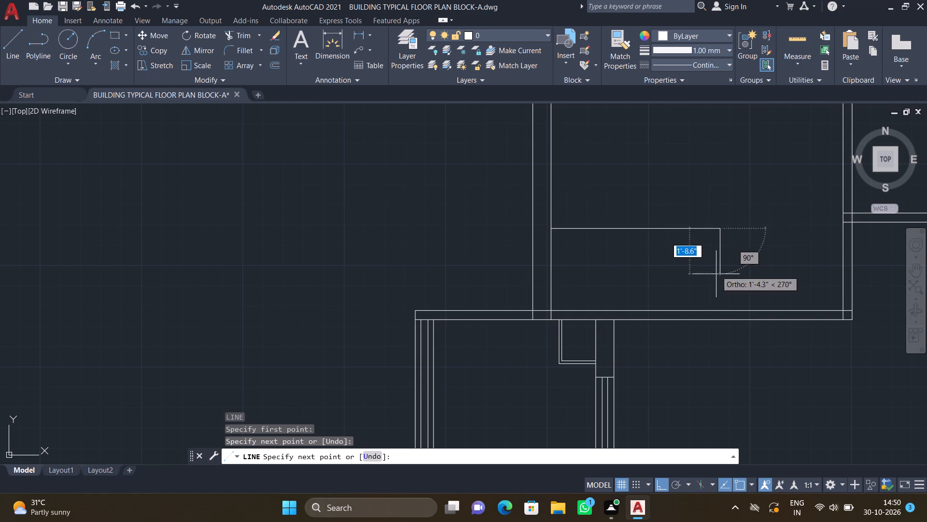
scroll(717, 296, "up", 1)
left_click(717, 319)
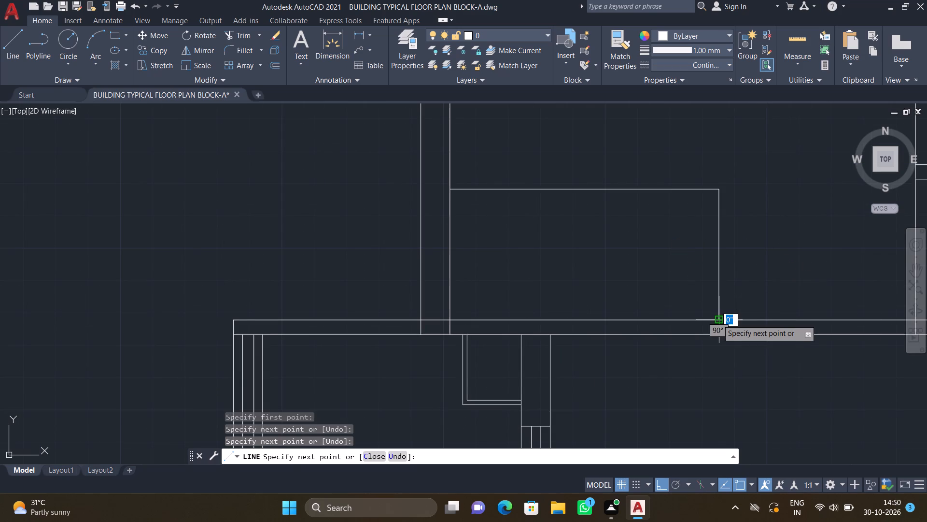
key("Return")
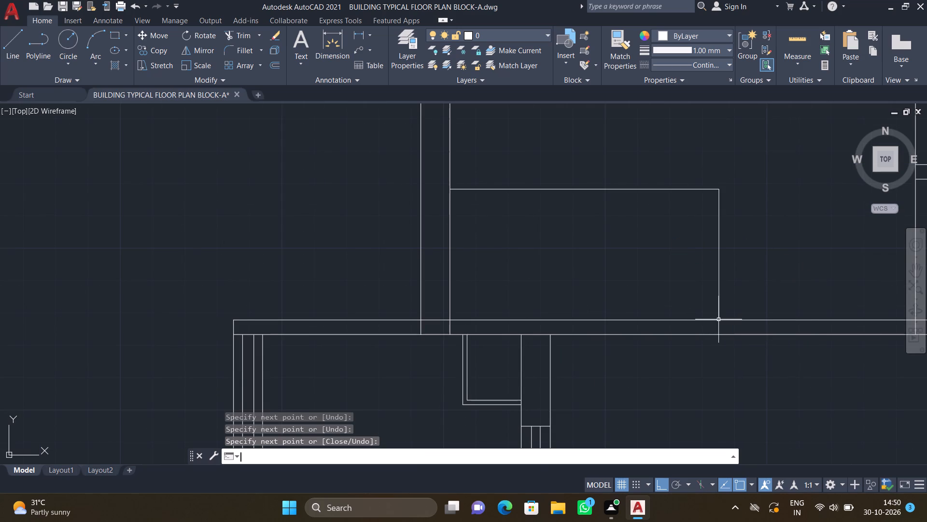
Draw an L-shaped line in the small north-central room: about 2'-10" south from the north wall, then about 2'-8" east to its east wall.
scroll(712, 321, "down", 3)
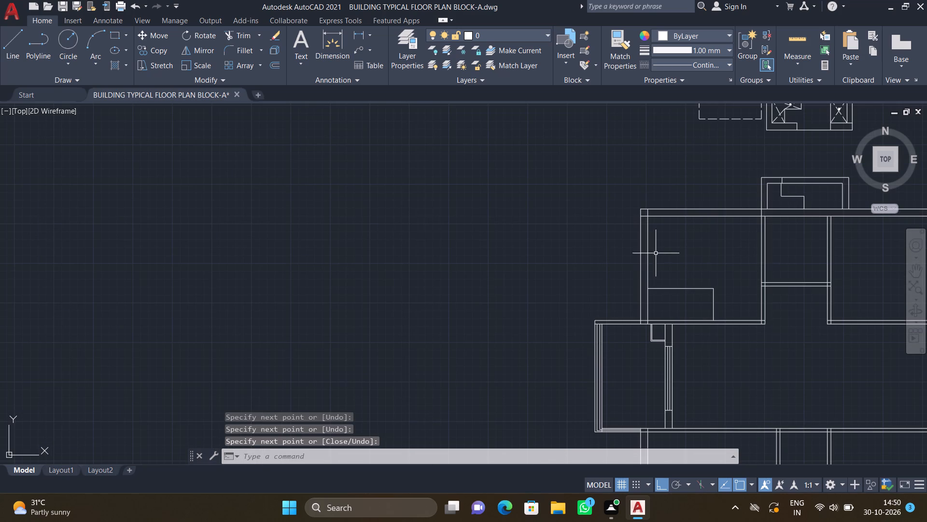
scroll(844, 261, "down", 2)
middle_click_drag(840, 291, 721, 289)
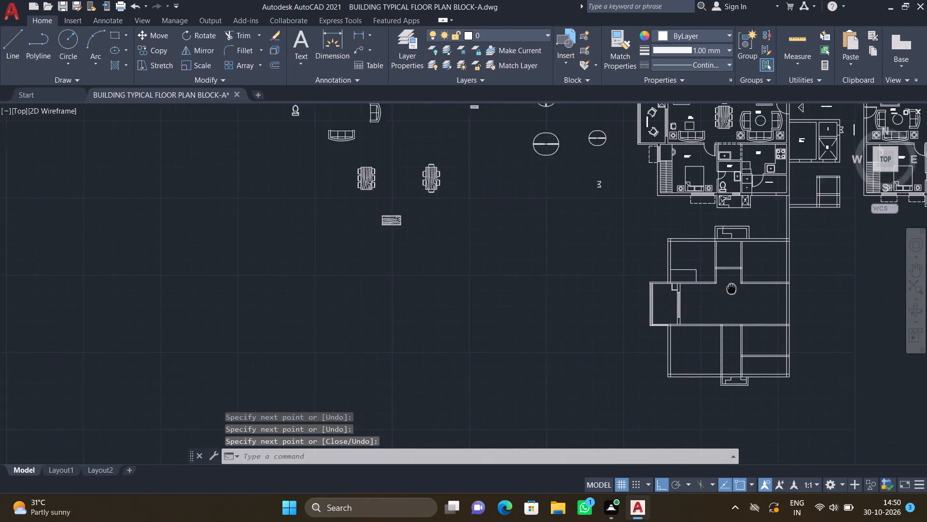
middle_click_drag(721, 289, 701, 289)
scroll(681, 259, "up", 2)
key("l")
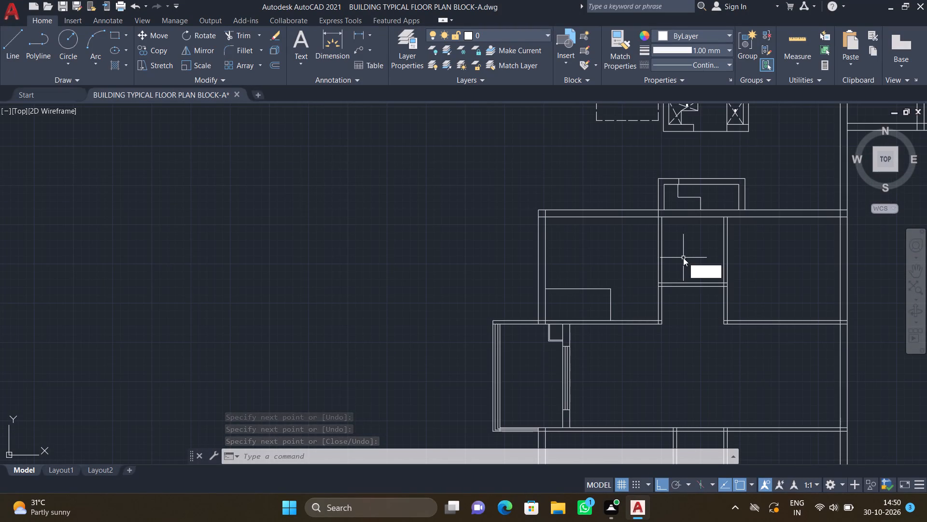
key("Return")
scroll(702, 226, "up", 1)
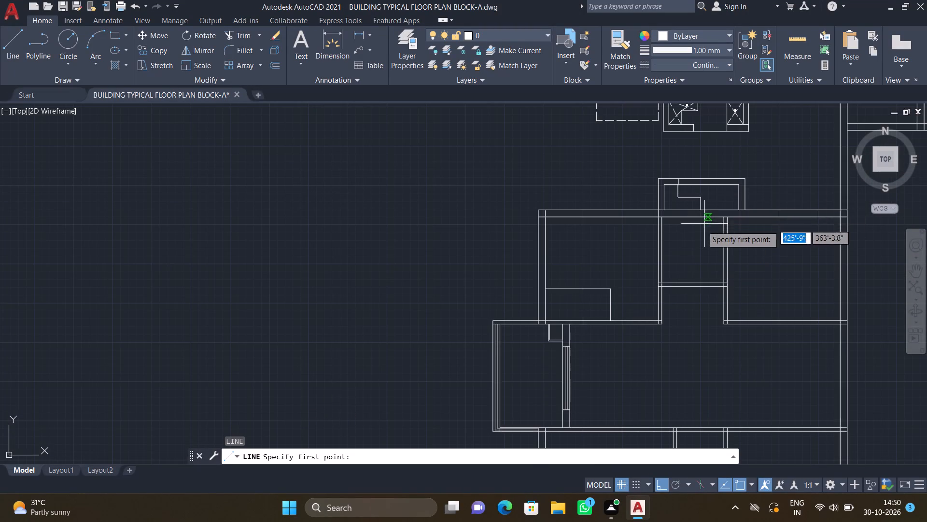
scroll(702, 226, "up", 1)
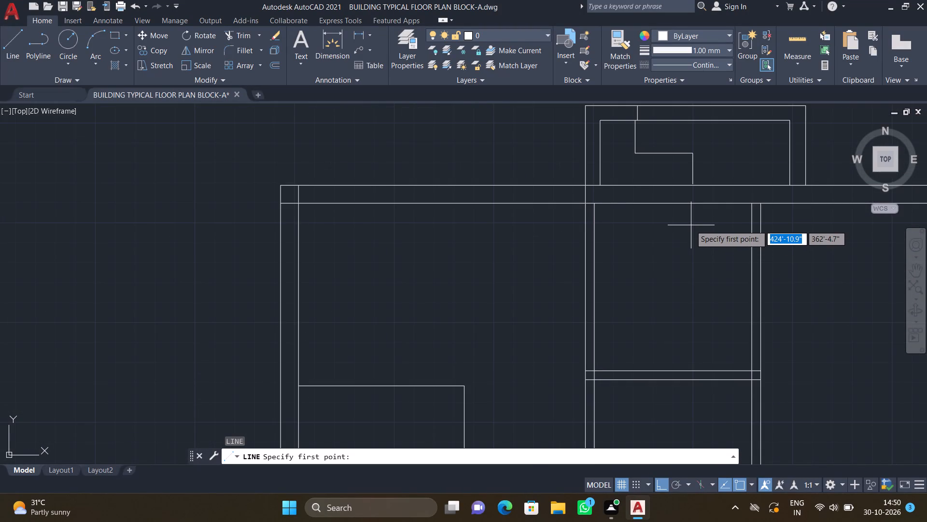
scroll(688, 221, "up", 1)
left_click_drag(685, 191, 688, 199)
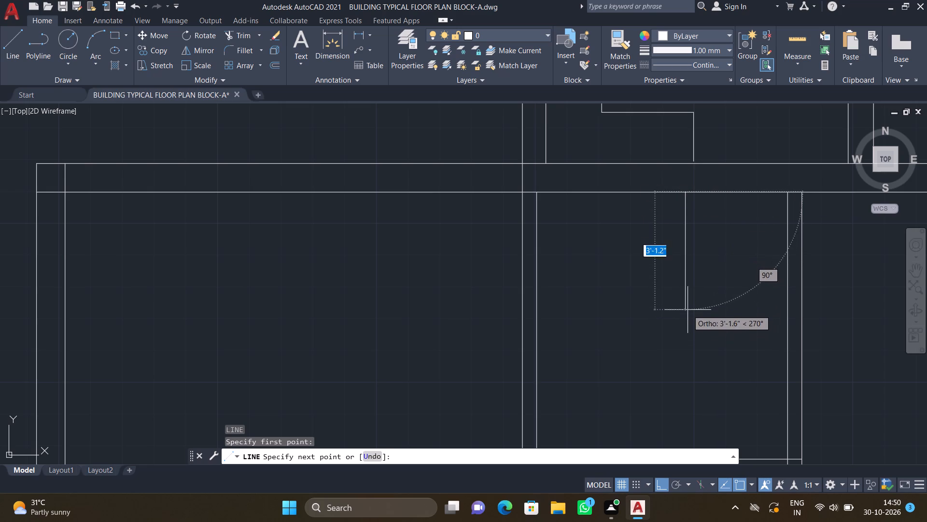
left_click(686, 298)
scroll(772, 297, "up", 2)
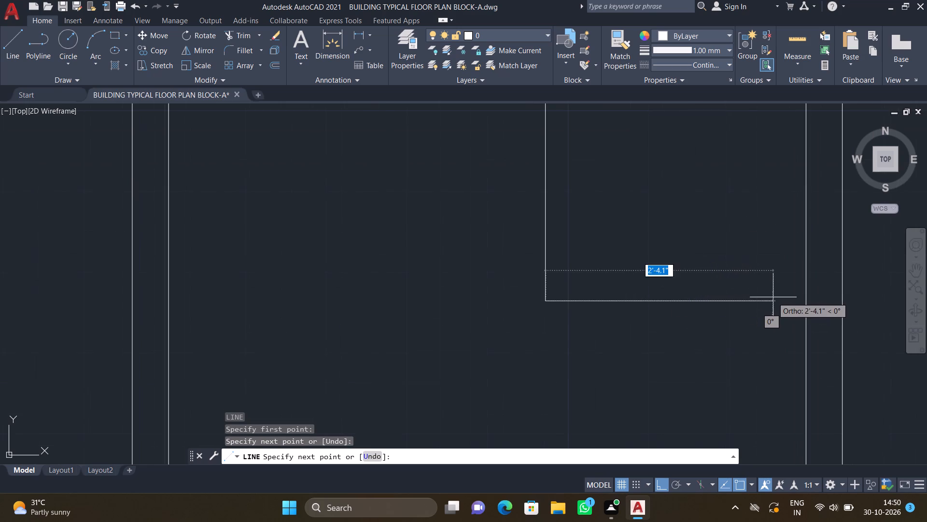
left_click(803, 296)
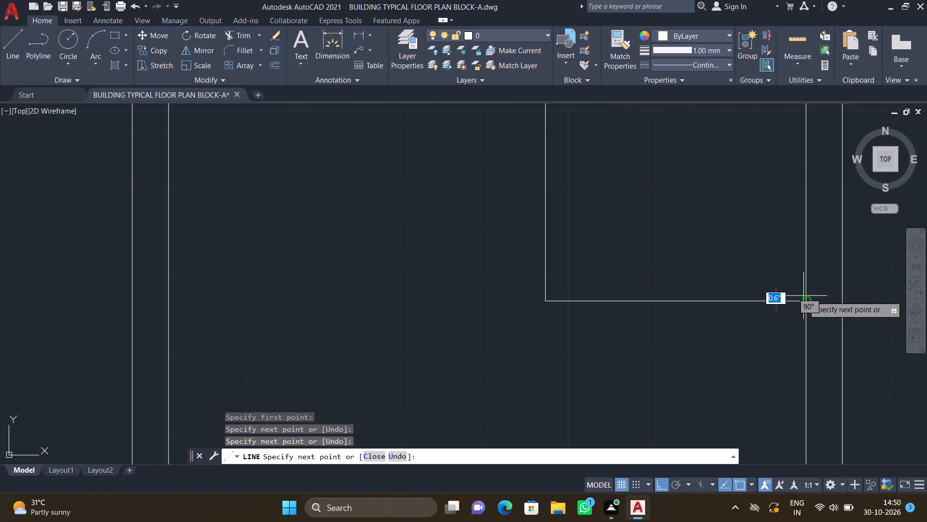
key("Return")
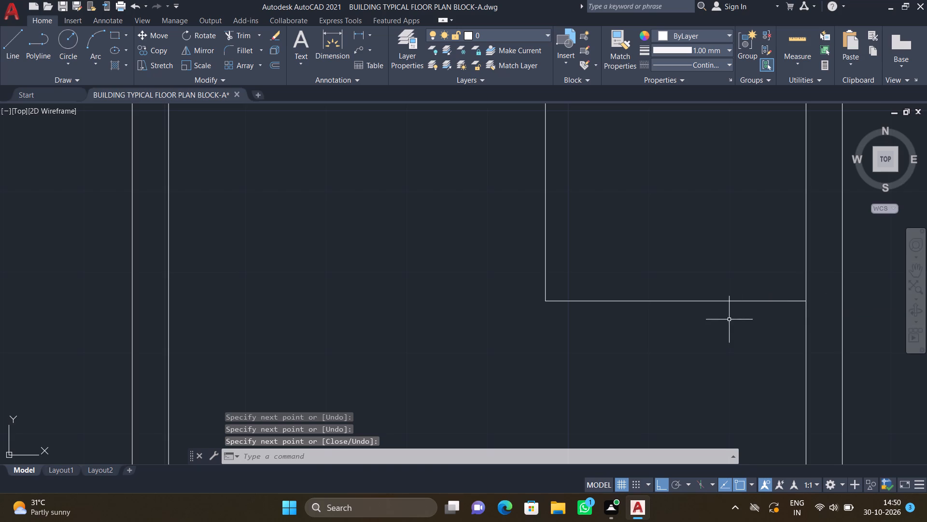
Draw an L-shaped line in the northeast room: about 3' north from the south wall, then about 7'-2" east to the east wall.
scroll(729, 319, "down", 3)
middle_click_drag(678, 345, 579, 262)
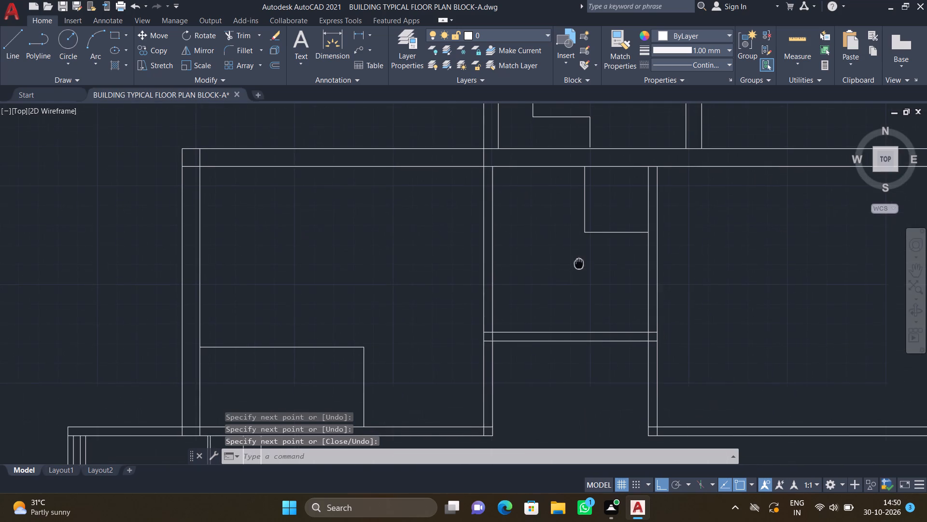
scroll(601, 340, "down", 1)
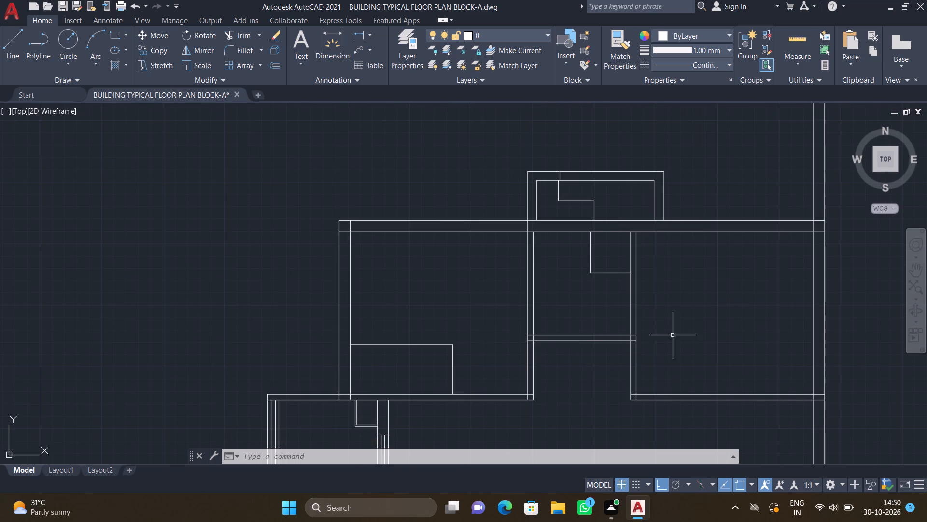
middle_click_drag(708, 364, 576, 255)
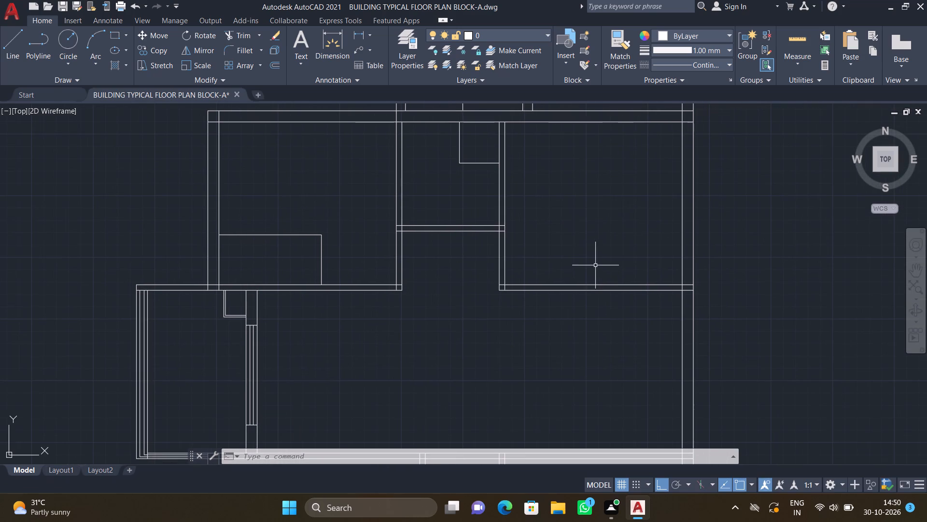
key("l")
key("Return")
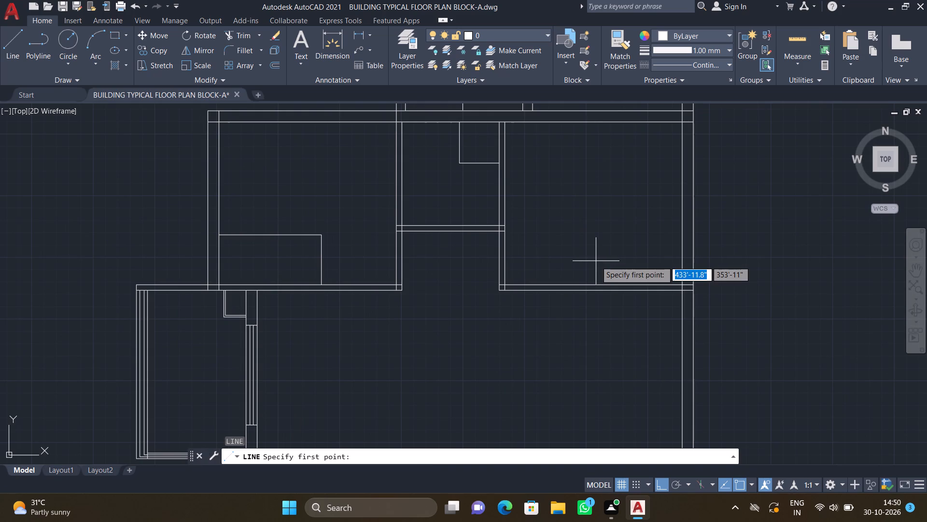
scroll(576, 285, "up", 3)
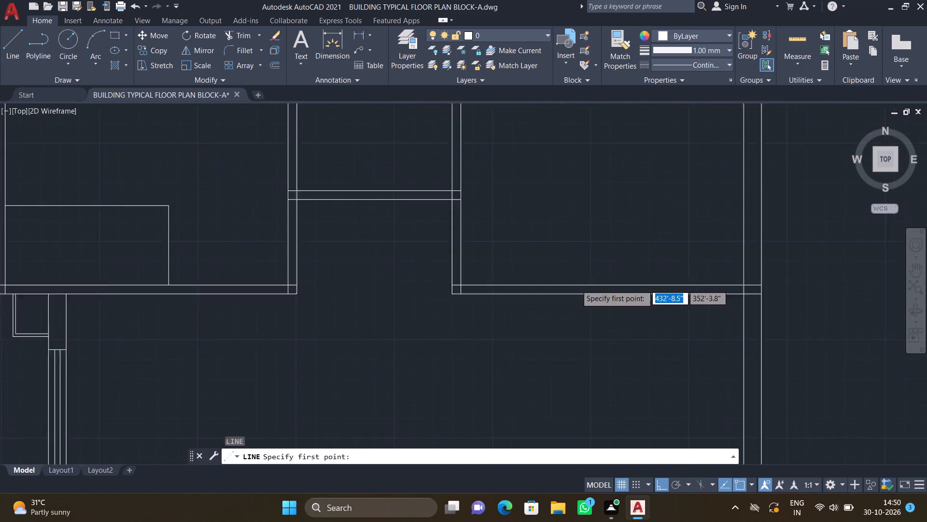
scroll(563, 293, "down", 1)
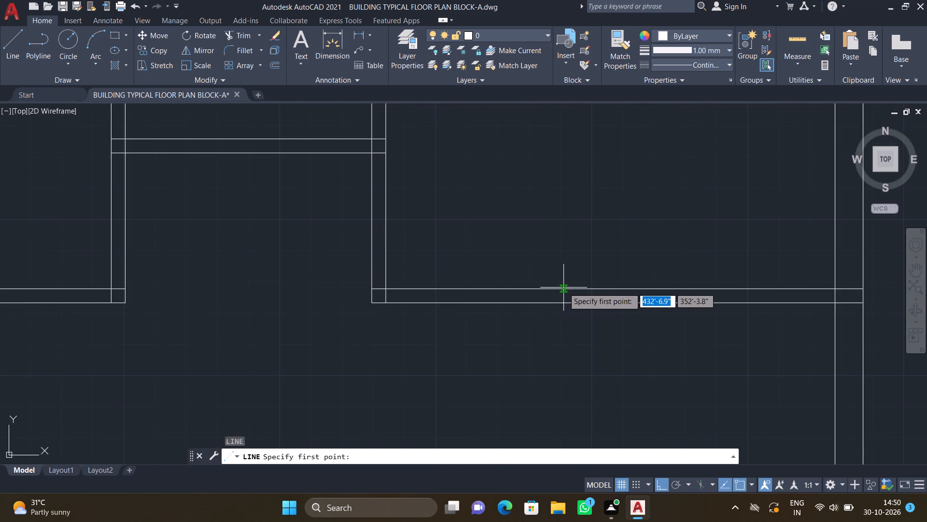
left_click_drag(564, 286, 564, 282)
scroll(577, 184, "down", 2)
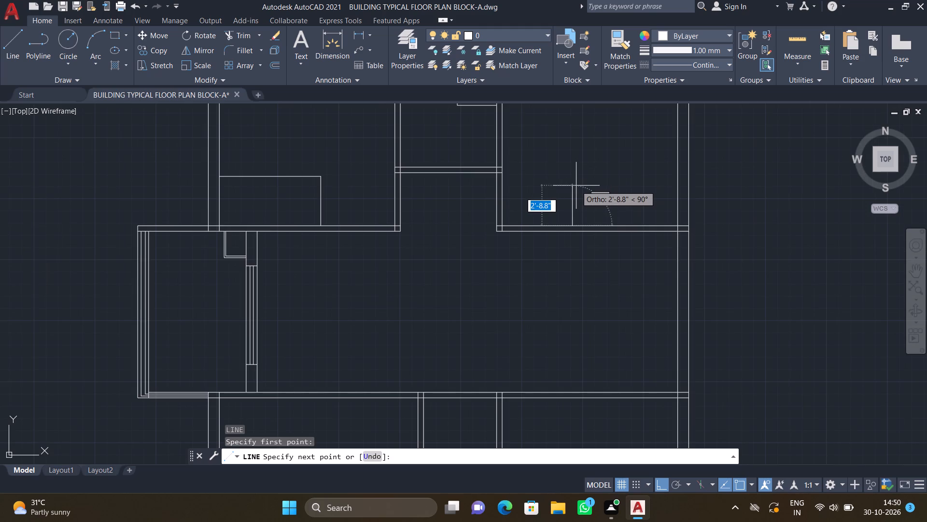
scroll(576, 184, "up", 1)
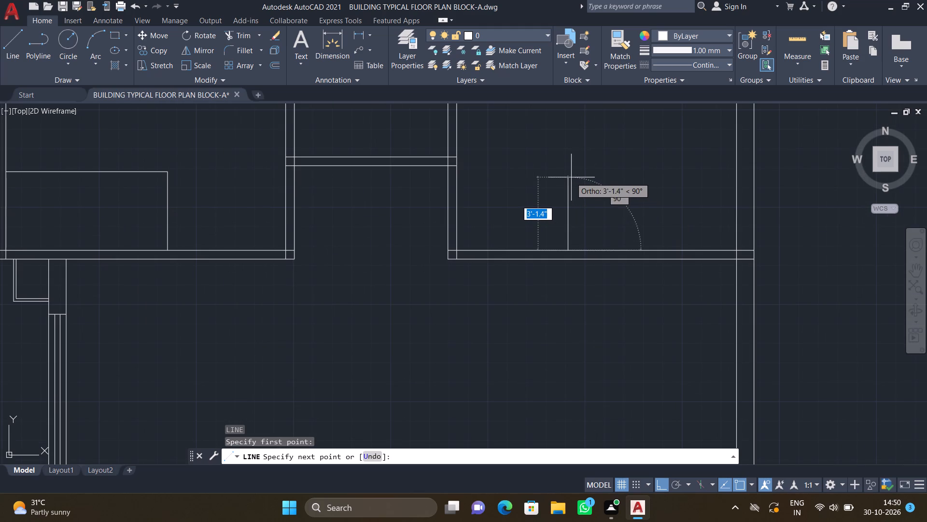
left_click(569, 179)
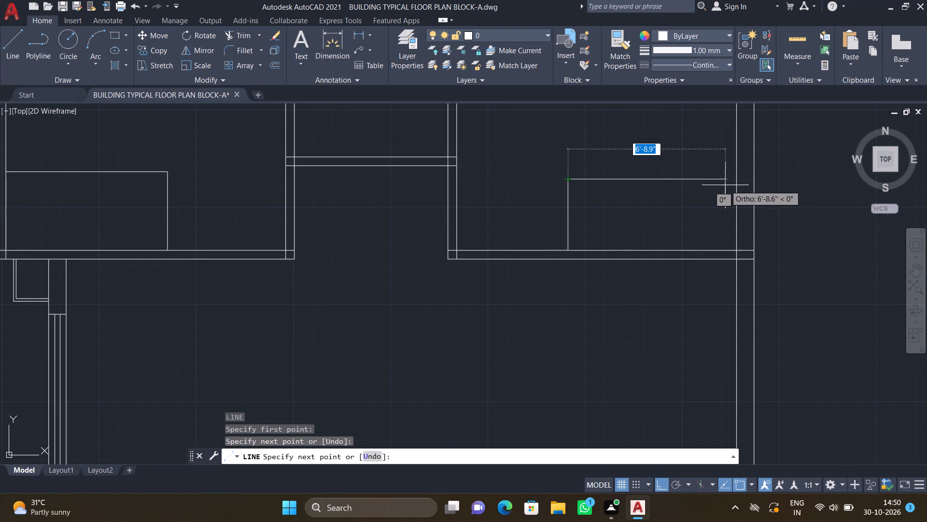
scroll(726, 184, "up", 1)
left_click(739, 178)
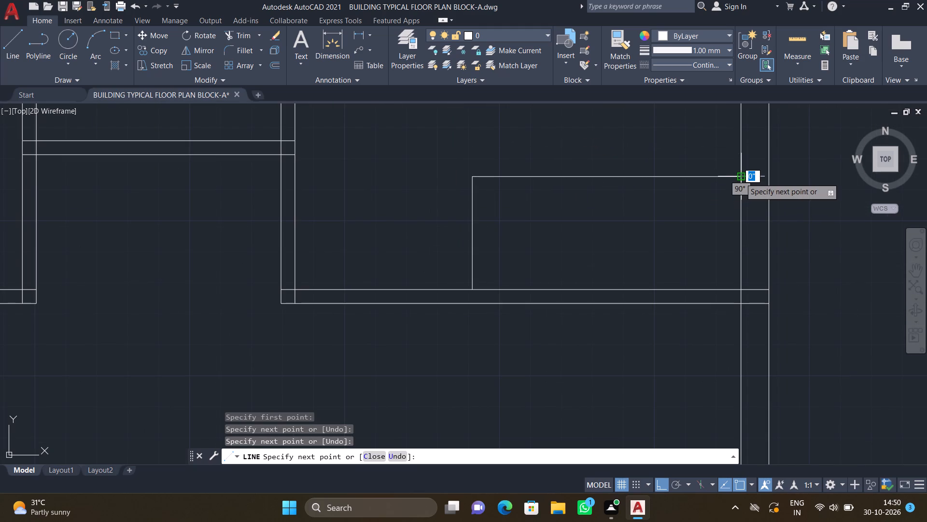
key("Return")
Draw a vertical line in the southwest room, about 3'-1" east of the west wall's inner face, from the north wall to near the south wall.
scroll(646, 234, "down", 2)
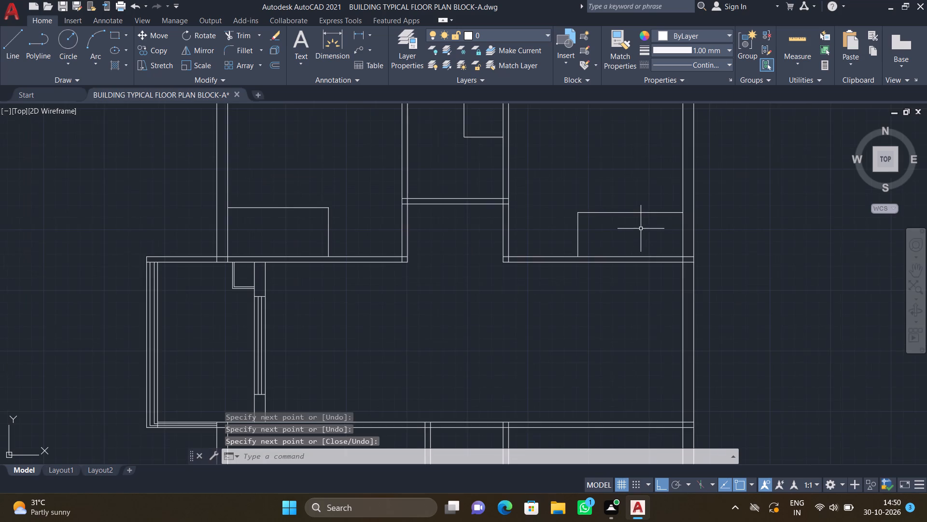
scroll(522, 258, "down", 2)
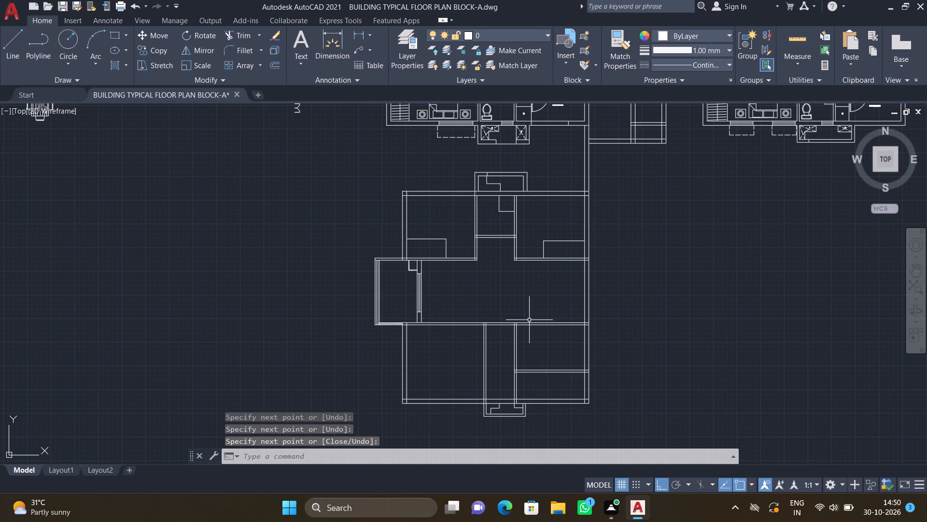
scroll(515, 338, "down", 1)
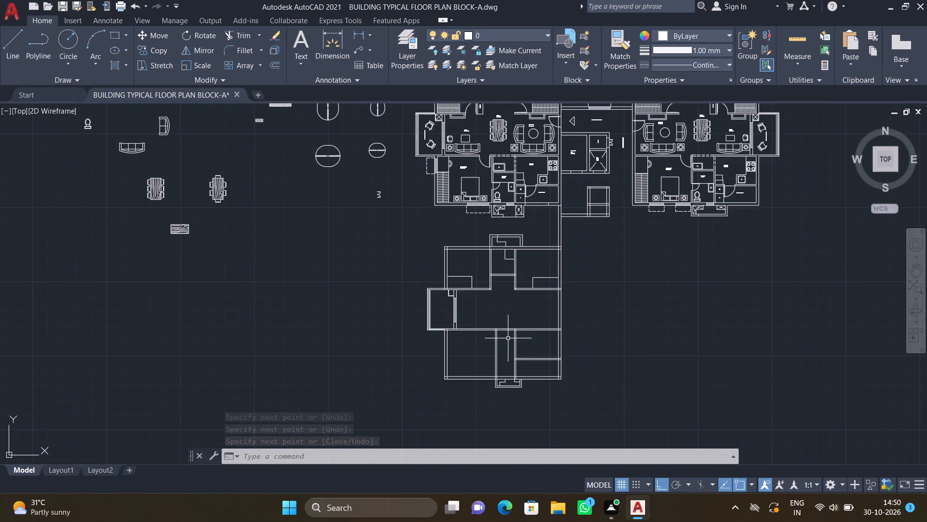
middle_click_drag(538, 280, 550, 245)
scroll(461, 341, "up", 2)
scroll(464, 276, "up", 2)
key("l")
key("Return")
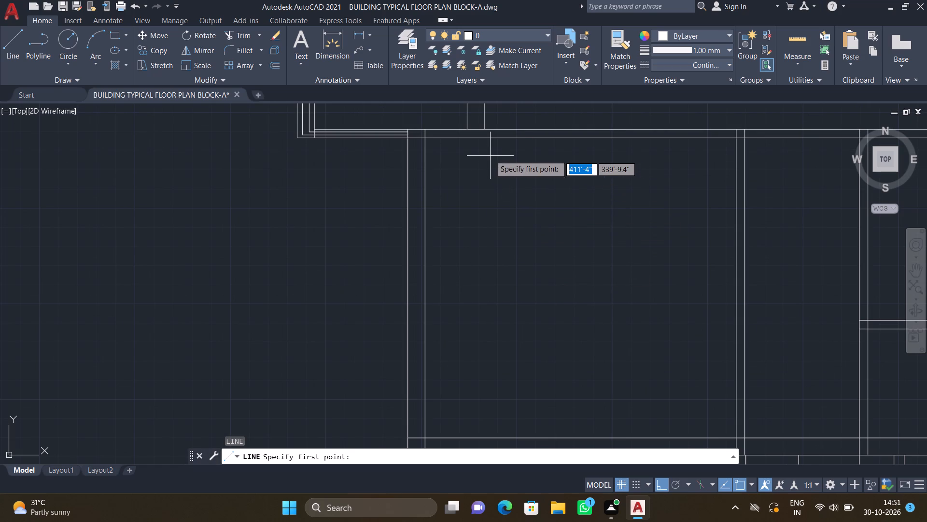
scroll(487, 151, "up", 1)
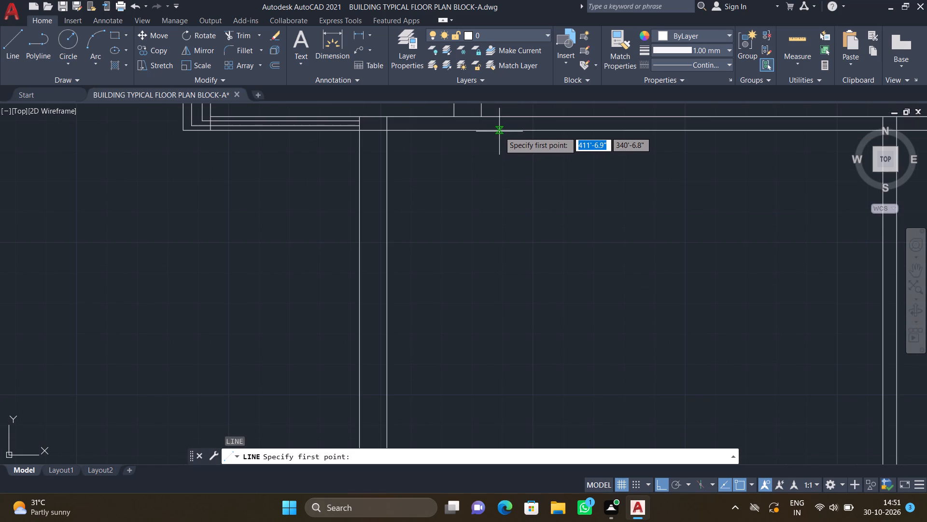
left_click(500, 131)
scroll(509, 215, "down", 2)
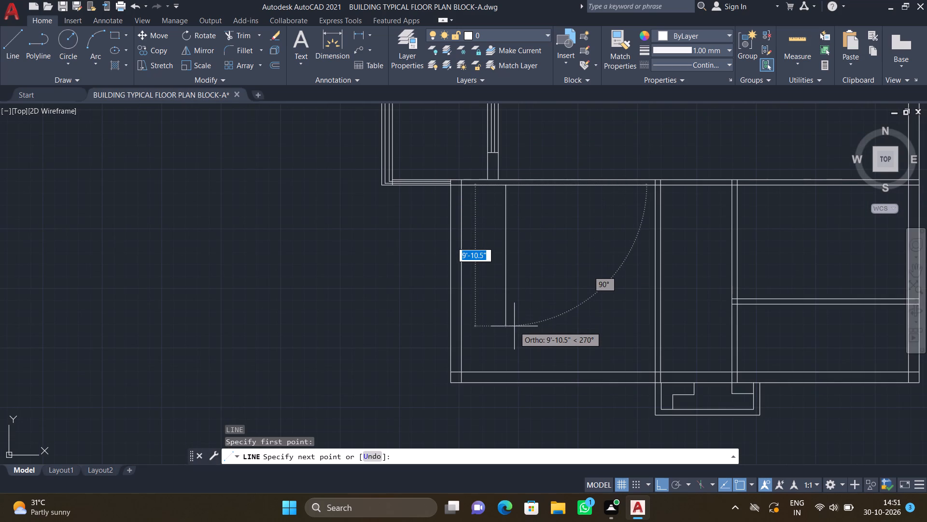
scroll(514, 326, "up", 1)
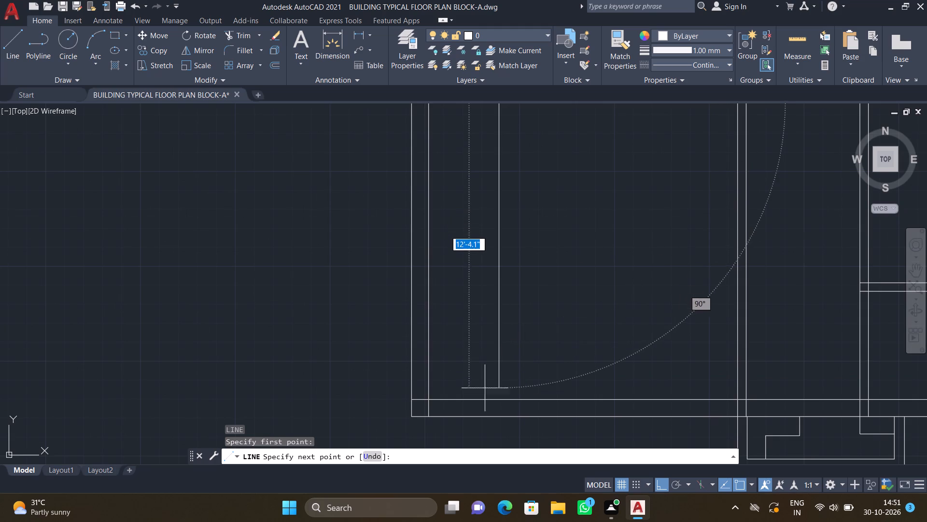
scroll(488, 390, "up", 1)
left_click(507, 401)
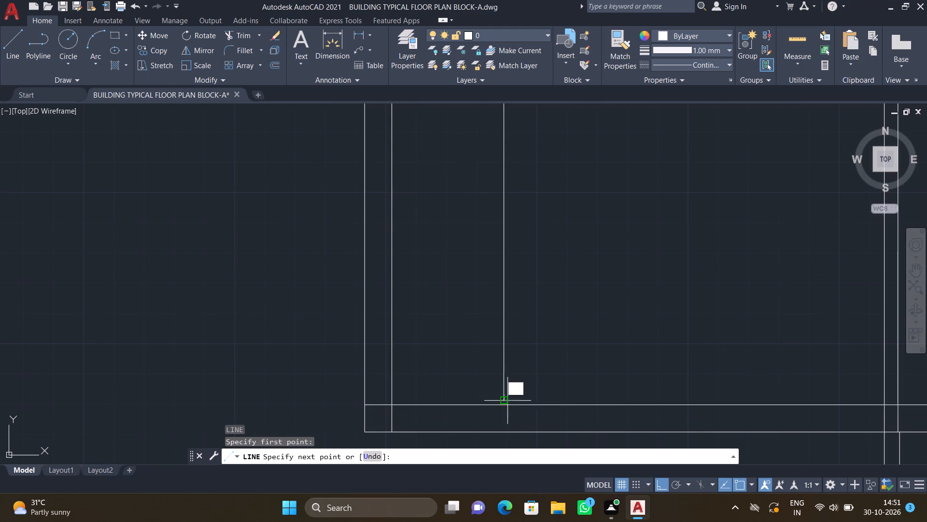
key("Return")
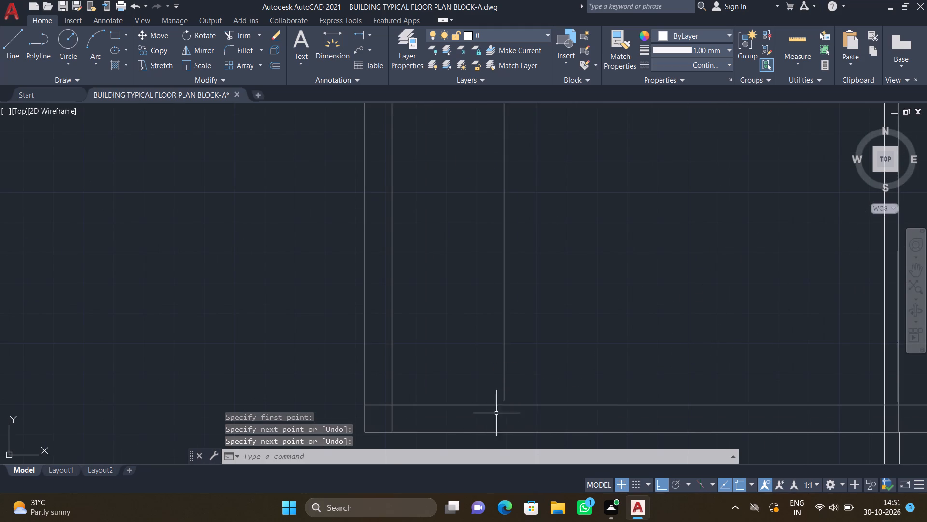
Extend the new vertical line in the southwest room to the south wall's inner face.
scroll(500, 409, "up", 2)
type("EX")
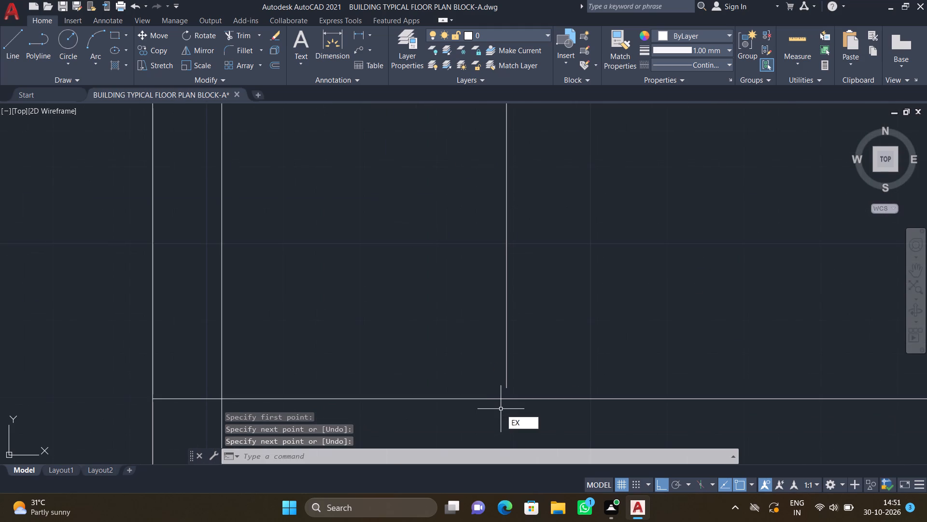
key("Return")
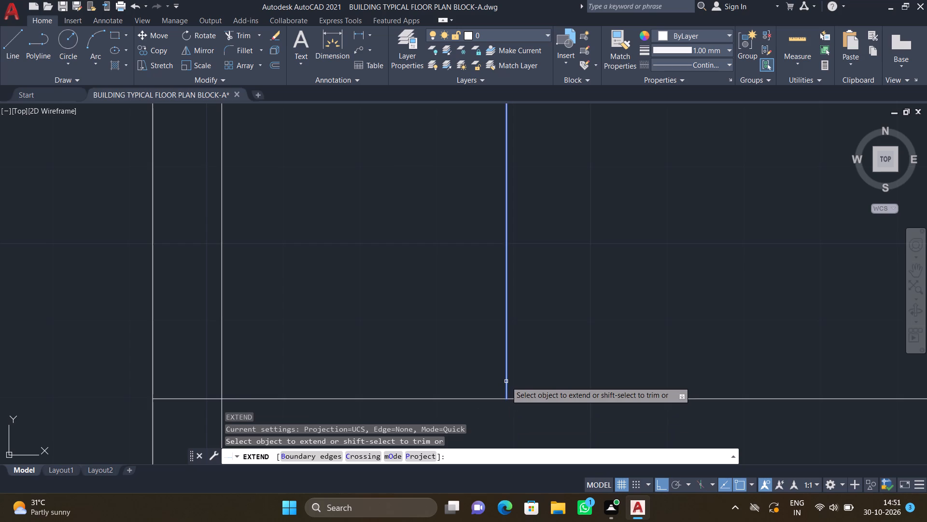
left_click(506, 381)
scroll(507, 381, "up", 1)
left_click(507, 381)
key("Return")
Draw a horizontal line about 3'-1" long from the west wall's inner face to the vertical line, about a third of the way down the room.
scroll(537, 371, "down", 3)
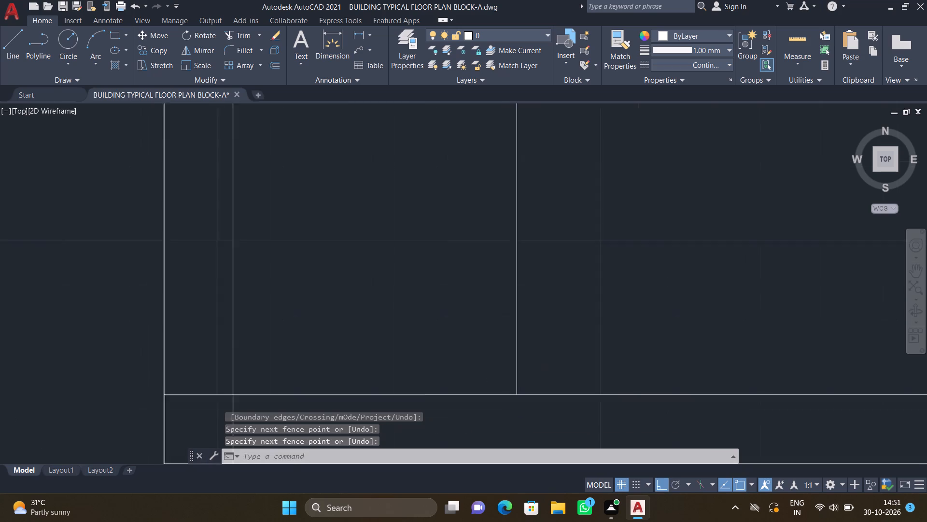
scroll(534, 366, "down", 2)
scroll(498, 246, "up", 1)
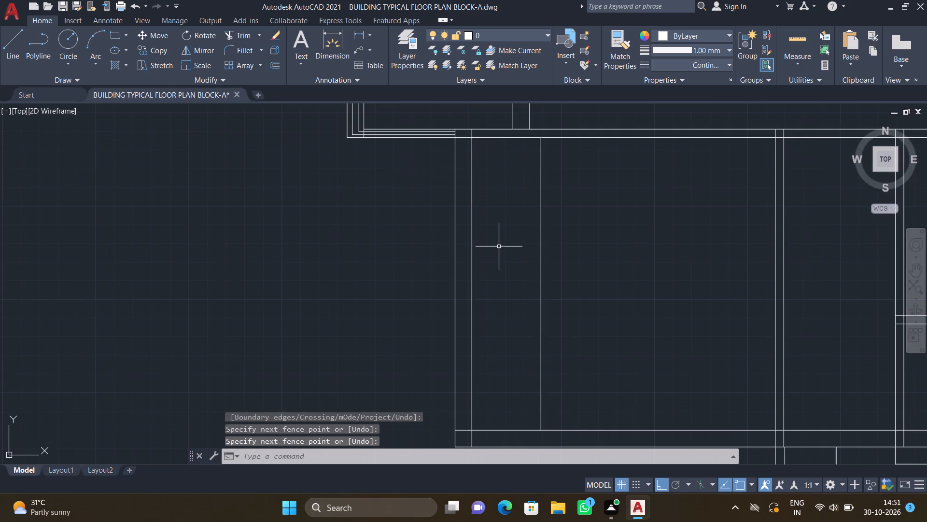
key("l")
key("Return")
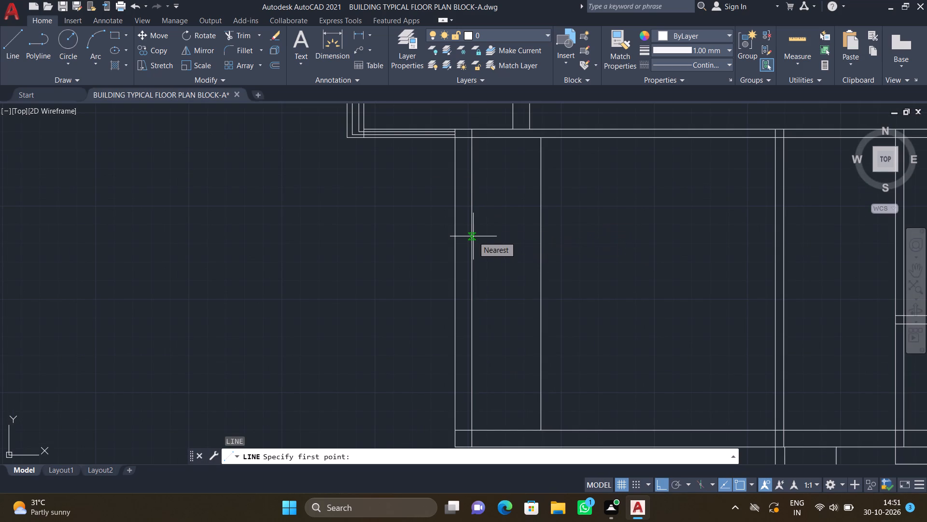
left_click(473, 236)
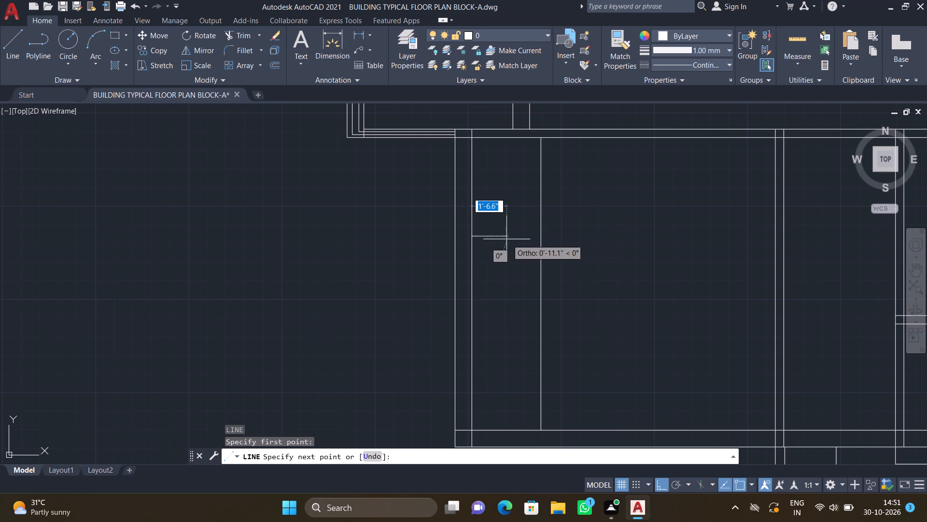
scroll(535, 237, "up", 2)
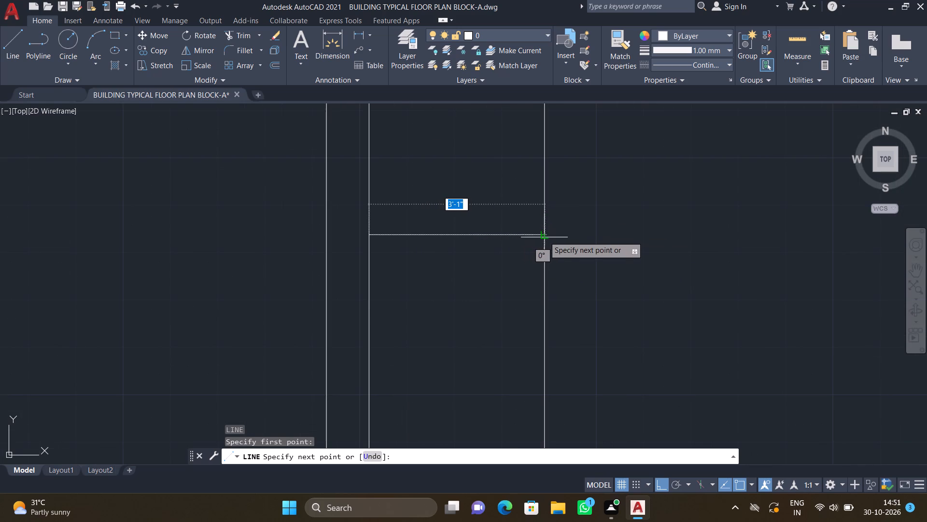
left_click(546, 238)
key("Return")
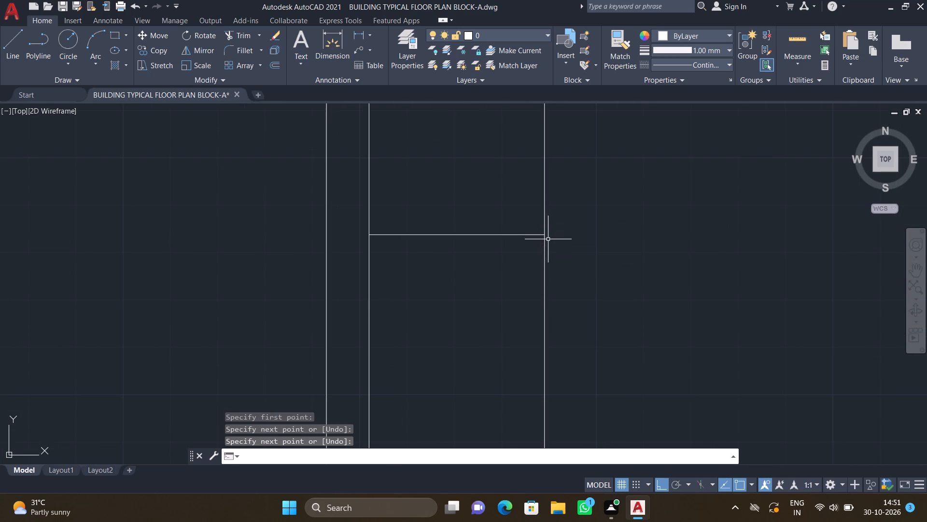
Draw two concentric circles centred on the vertical line north of the cross line, the outer about 11.5" in radius with a smaller one inside.
scroll(545, 229, "down", 4)
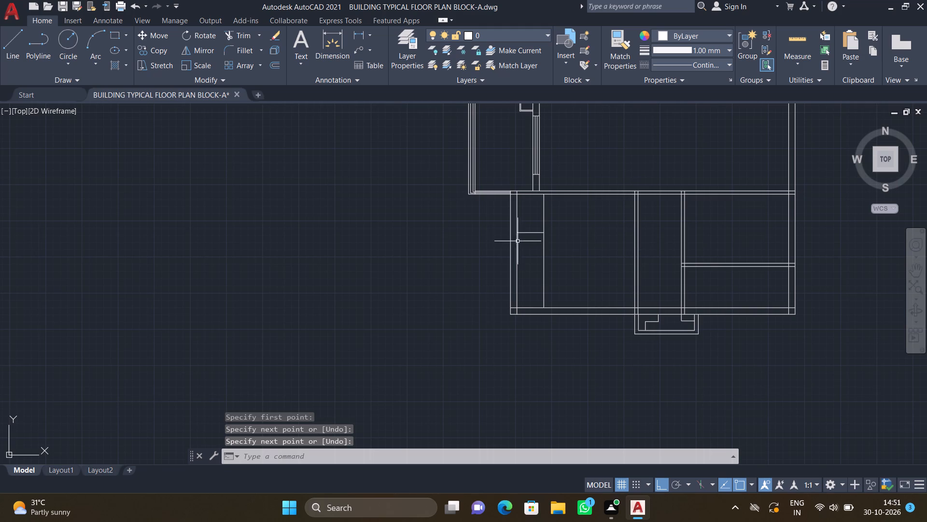
scroll(539, 217, "up", 2)
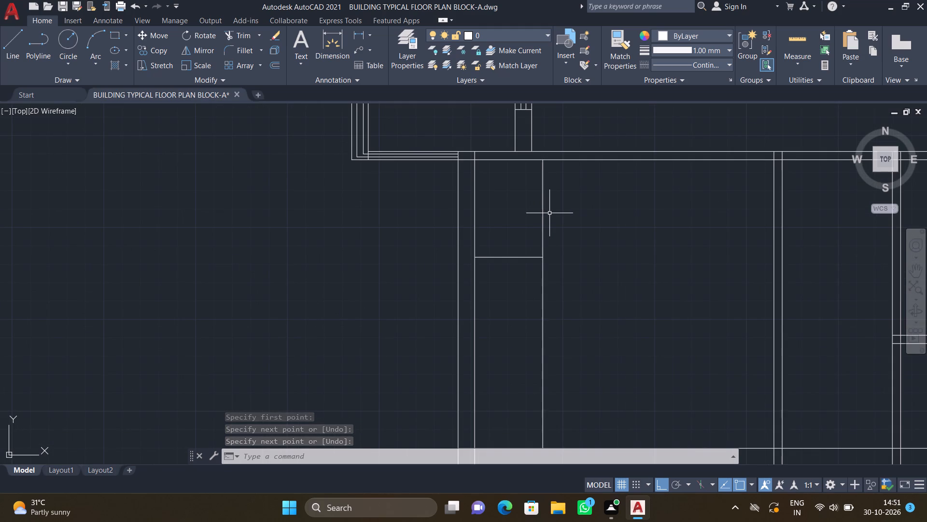
key("c")
key("Return")
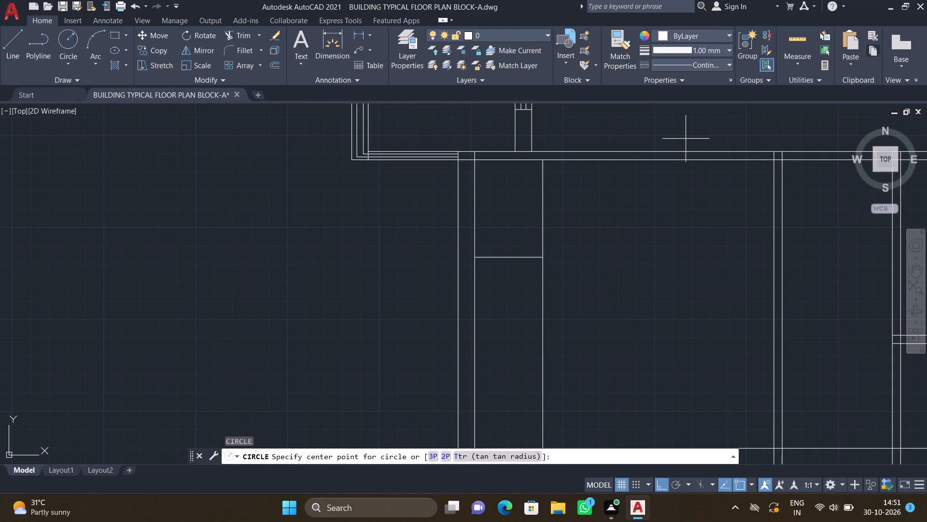
scroll(547, 199, "up", 1)
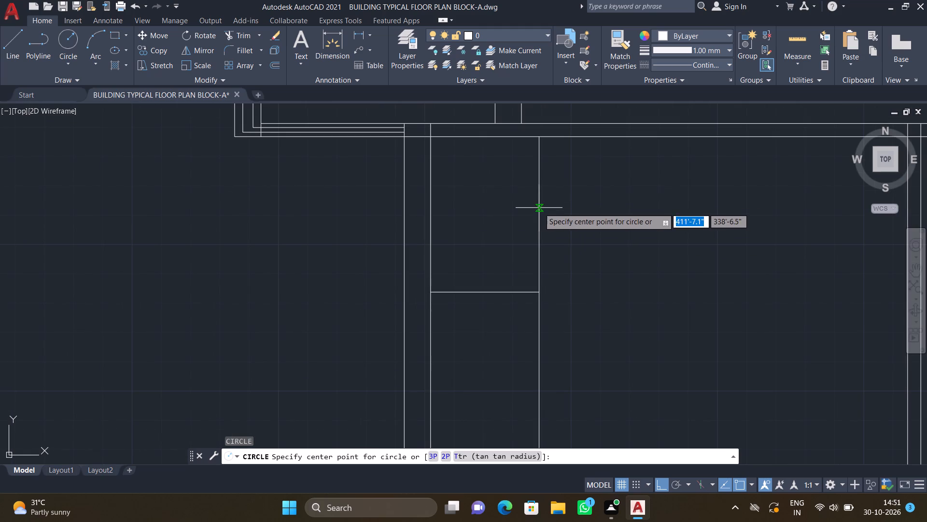
left_click(540, 208)
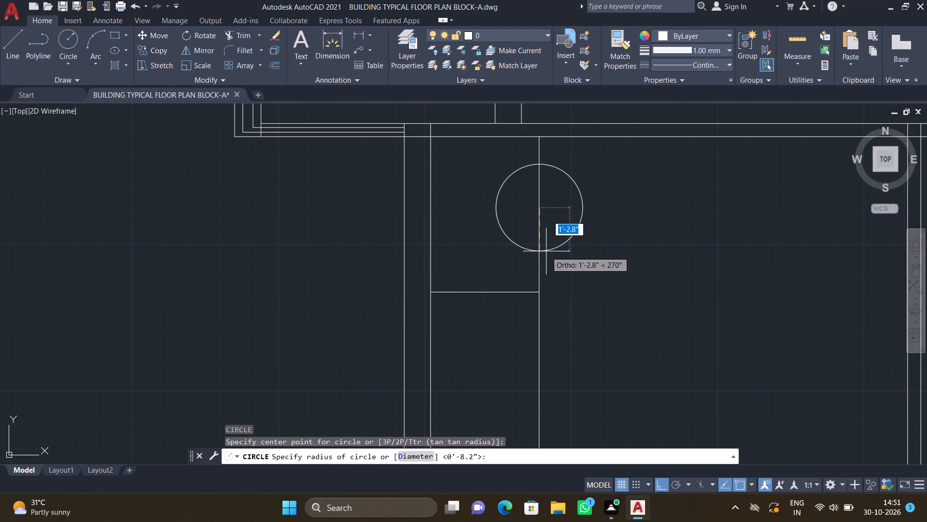
left_click(542, 242)
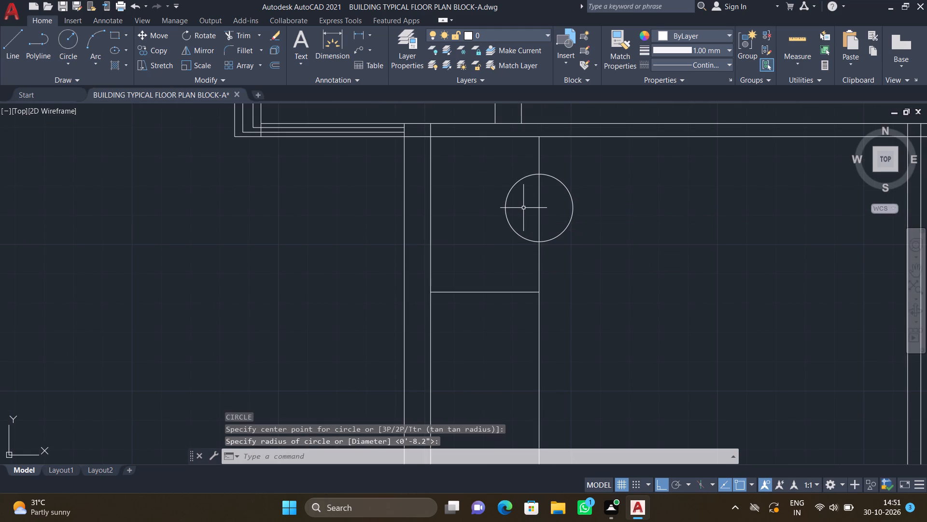
key("c")
key("Return")
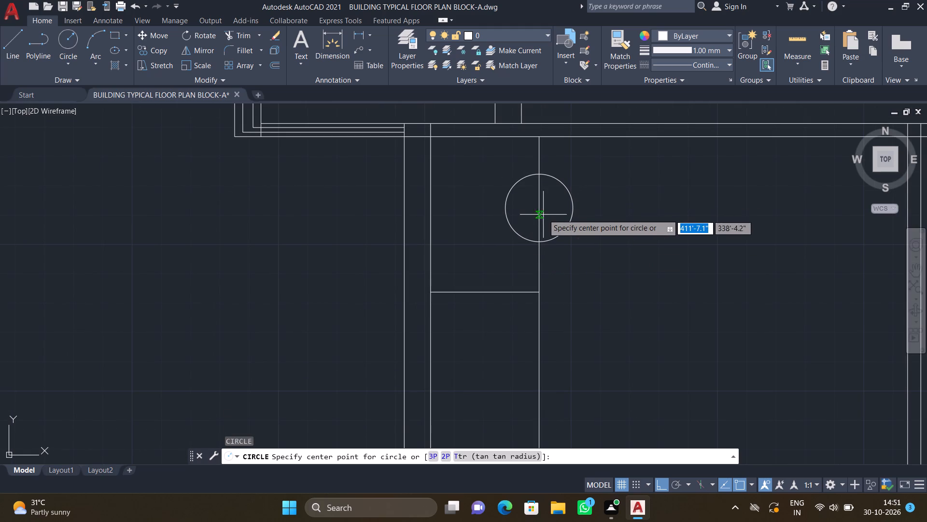
double_click(537, 209)
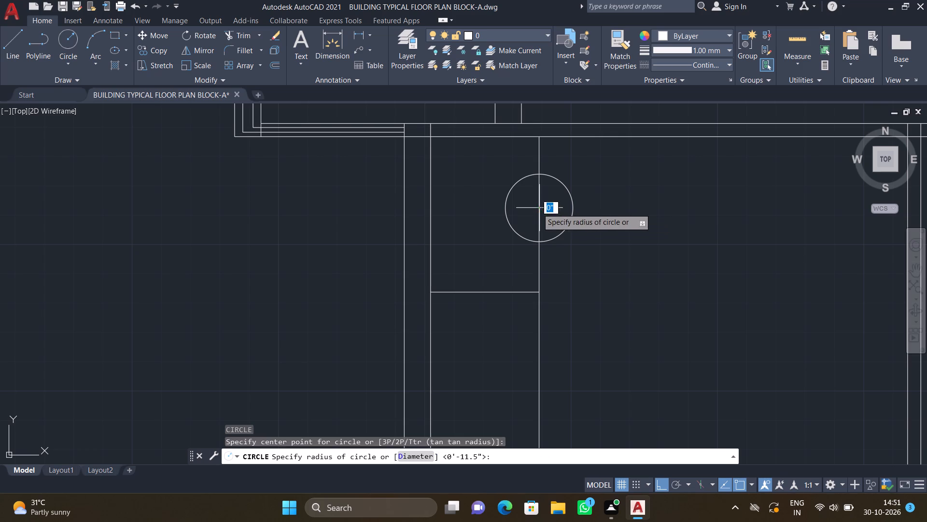
scroll(545, 227, "up", 1)
double_click(545, 234)
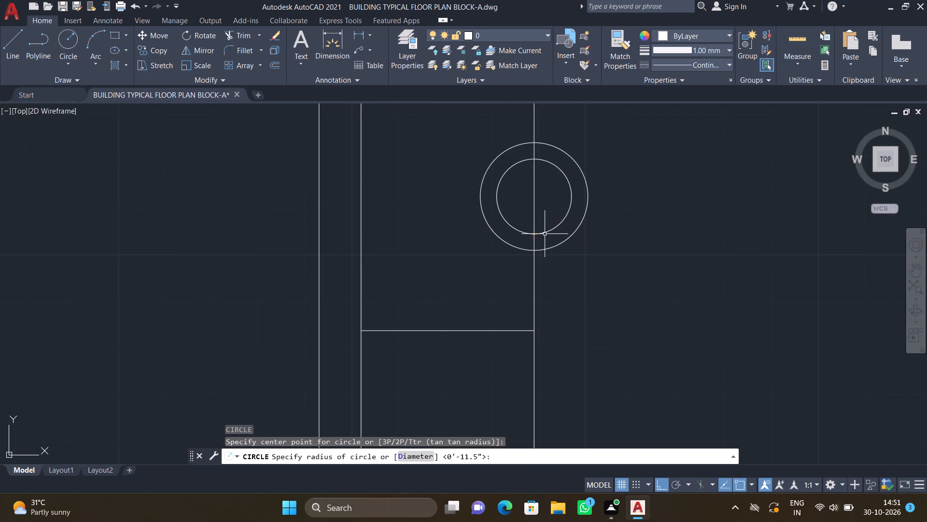
key("Escape")
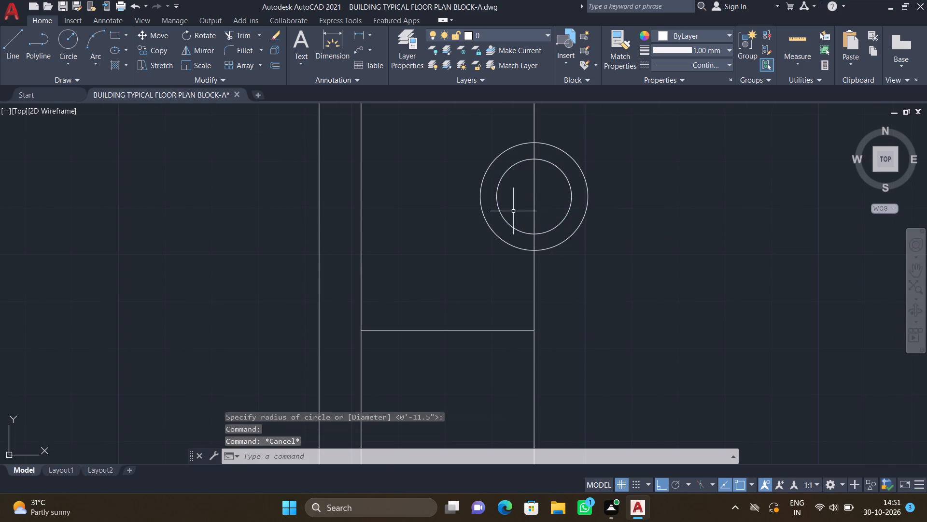
Trim away the halves of both circles west of the vertical line.
type("TR")
key("Return")
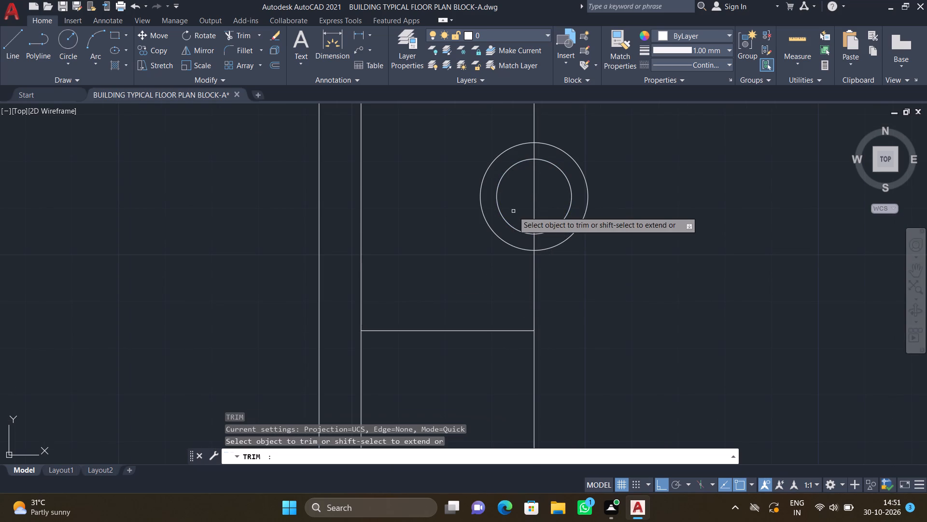
left_click_drag(511, 207, 482, 229)
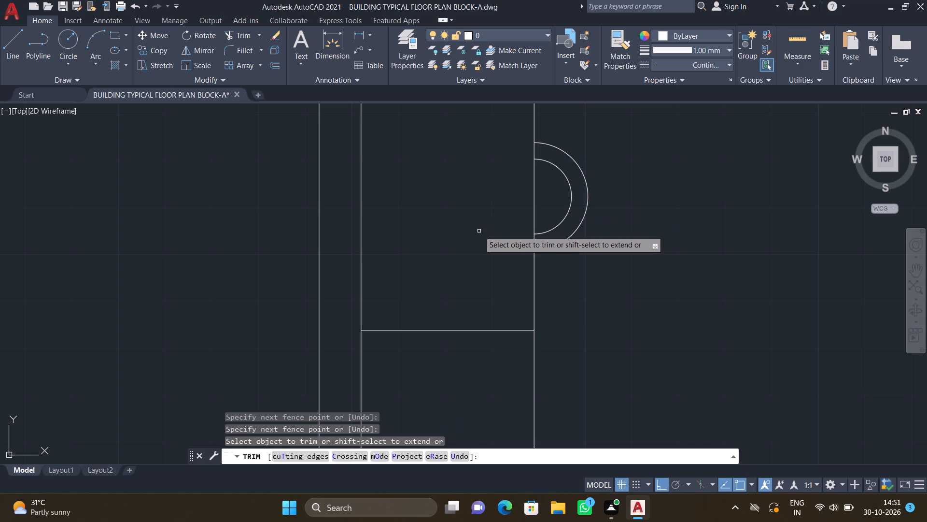
key("Return")
Offset the south wall's inner face line 9' to the north across the southern rooms.
scroll(478, 232, "down", 5)
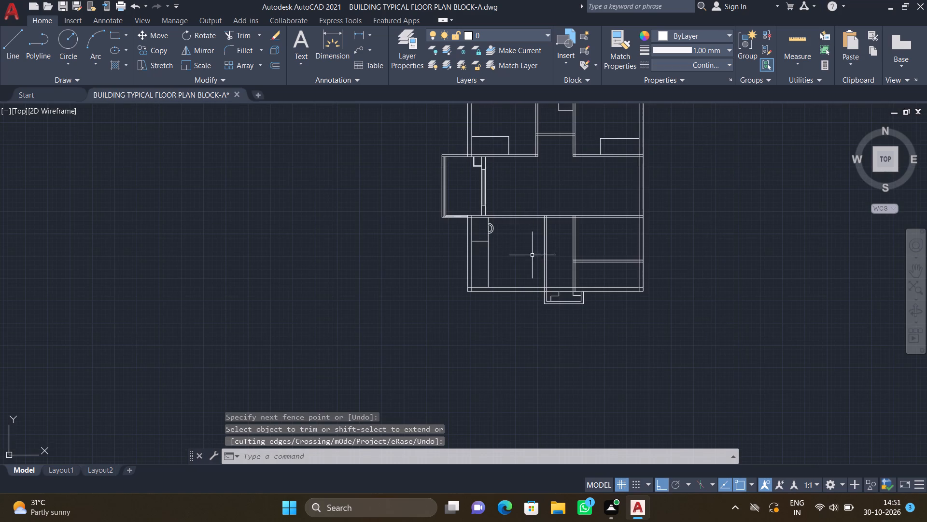
scroll(578, 257, "up", 2)
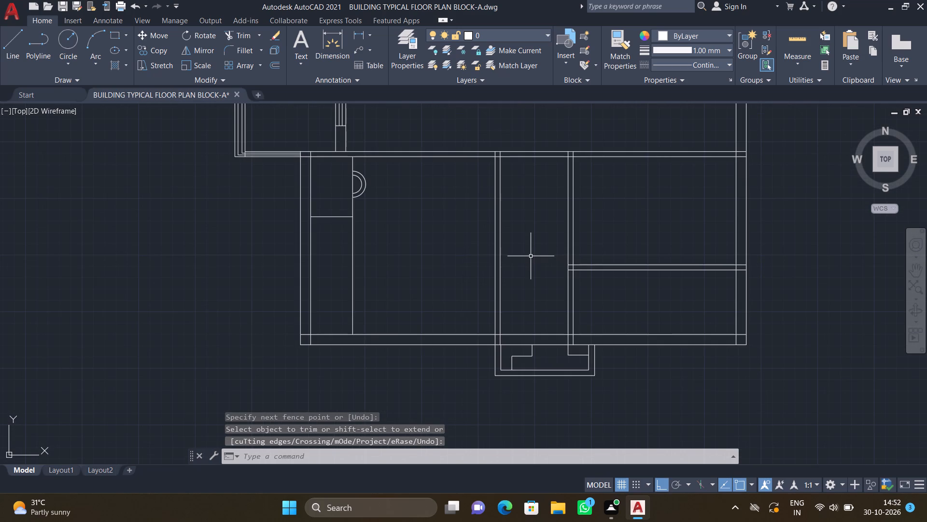
key("o")
key("Return")
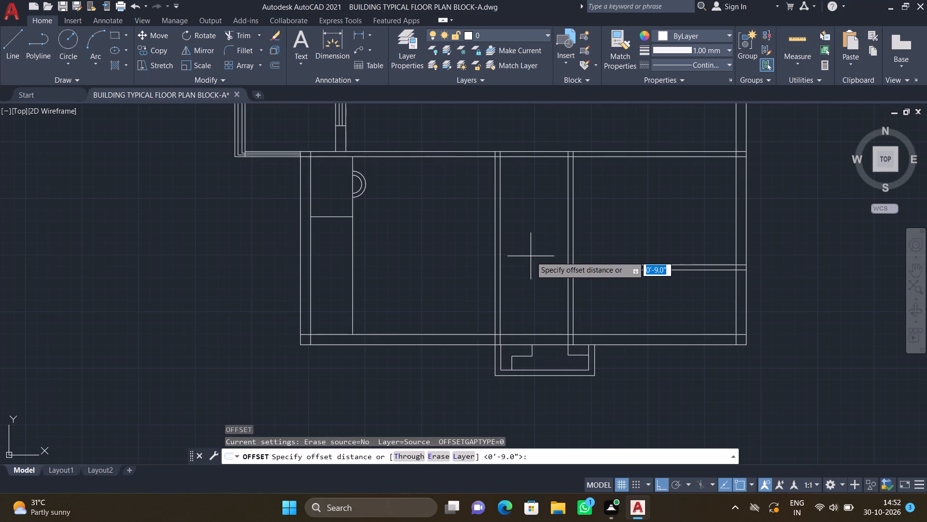
type("9'")
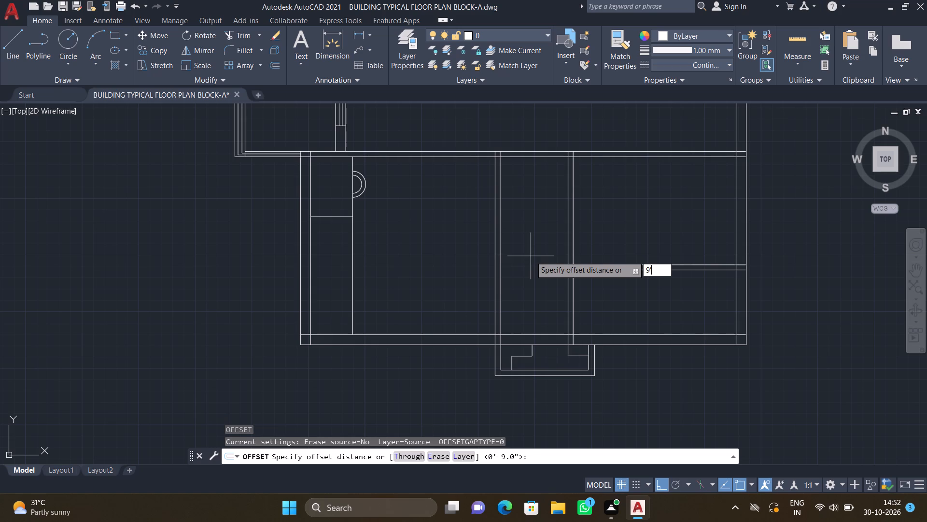
key("Return")
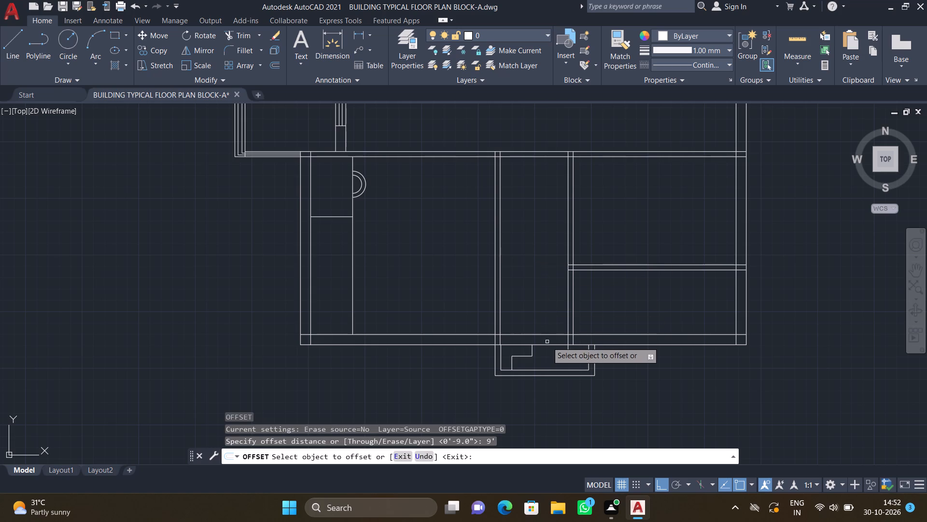
left_click_drag(545, 334, 547, 330)
left_click(545, 267)
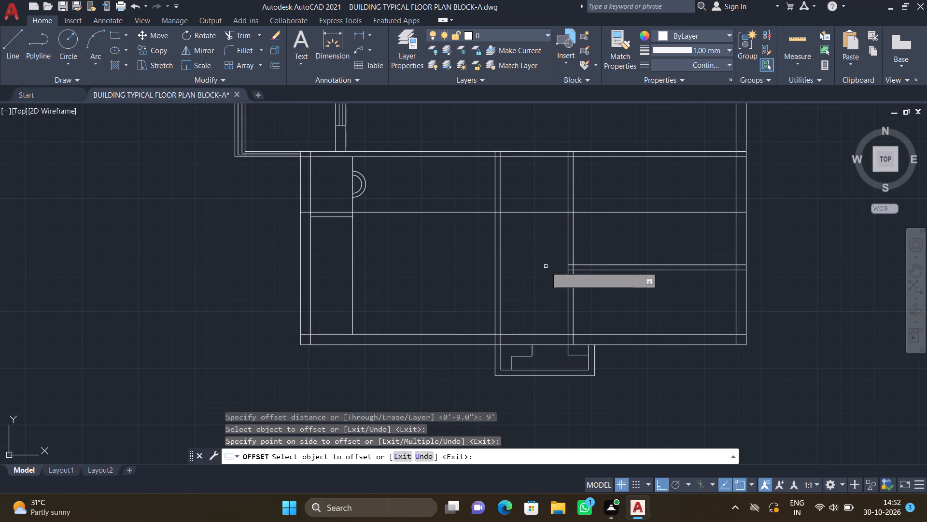
Trim the 9' offset line out of the east and west rooms and their outer walls, keeping only the part across the middle room.
key("Return")
type("TR")
key("Return")
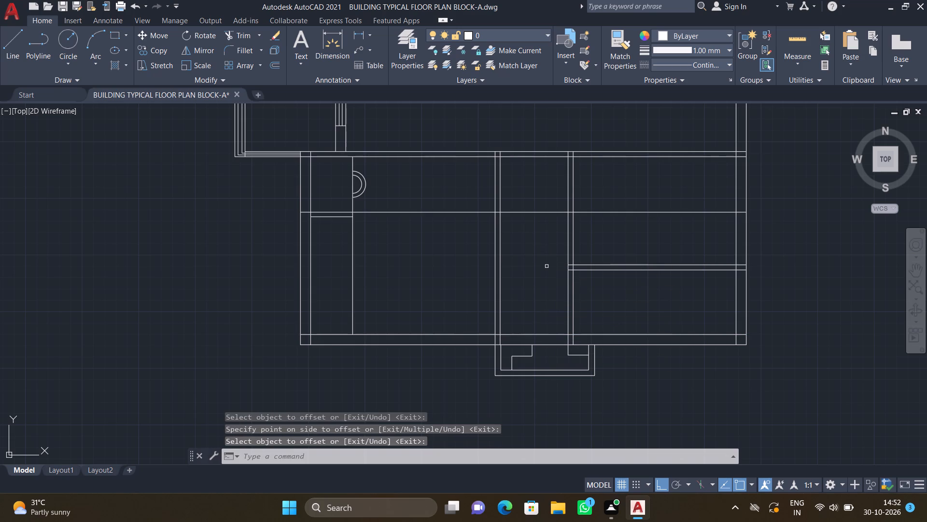
left_click_drag(600, 204, 608, 215)
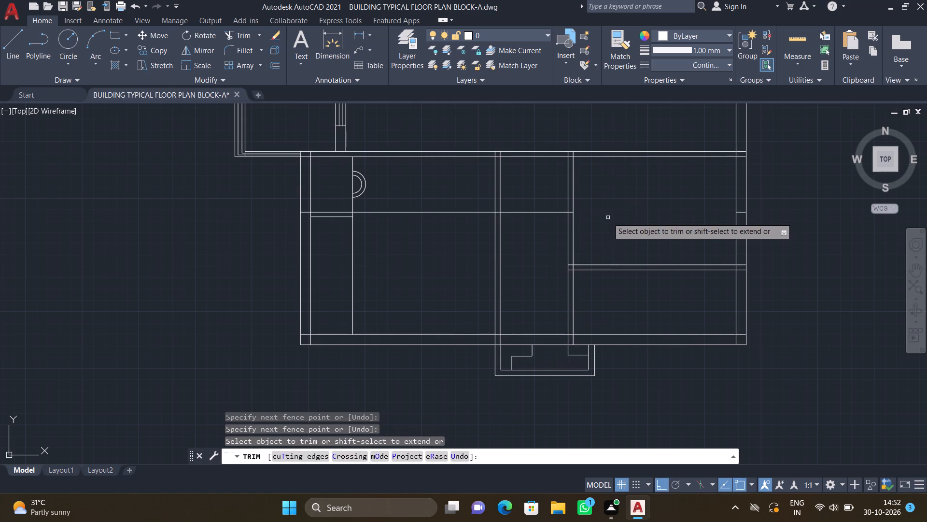
scroll(738, 209, "up", 1)
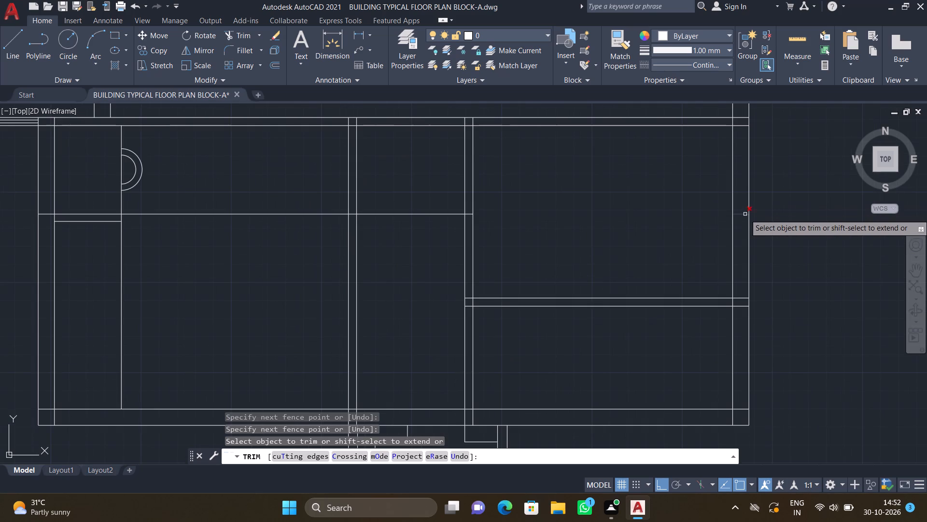
left_click(745, 214)
scroll(597, 247, "down", 2)
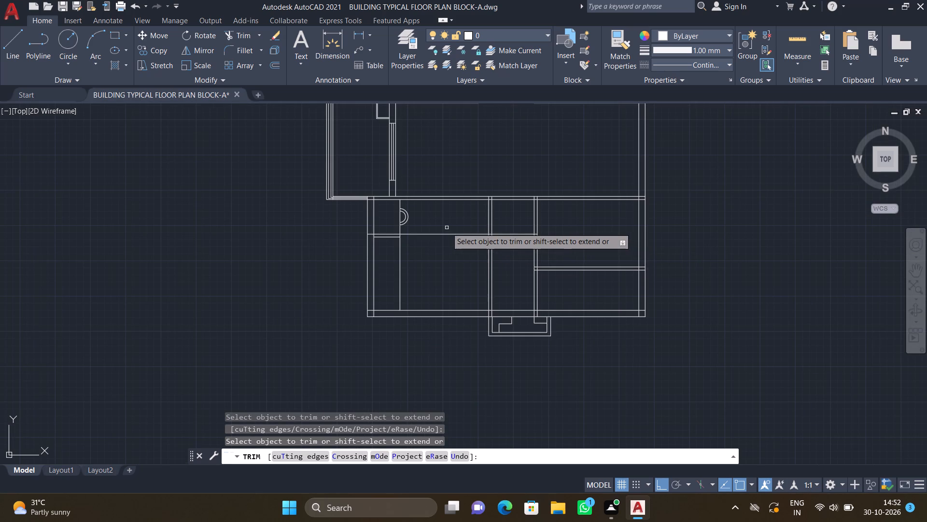
scroll(447, 228, "up", 1)
left_click_drag(446, 228, 450, 250)
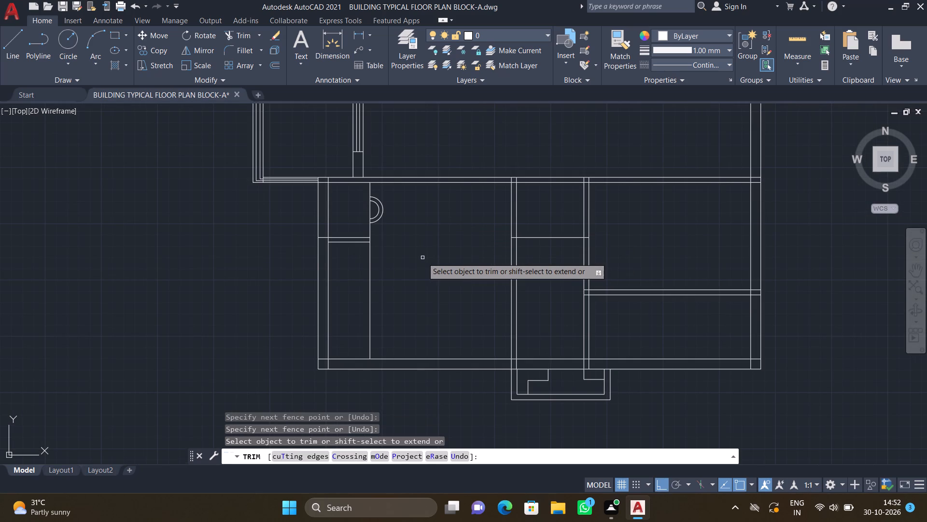
scroll(338, 240, "up", 1)
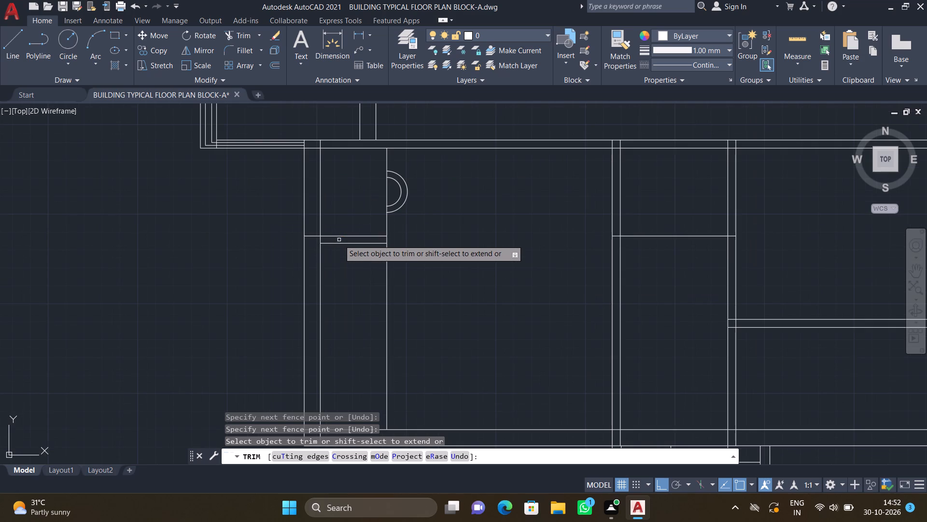
left_click(339, 236)
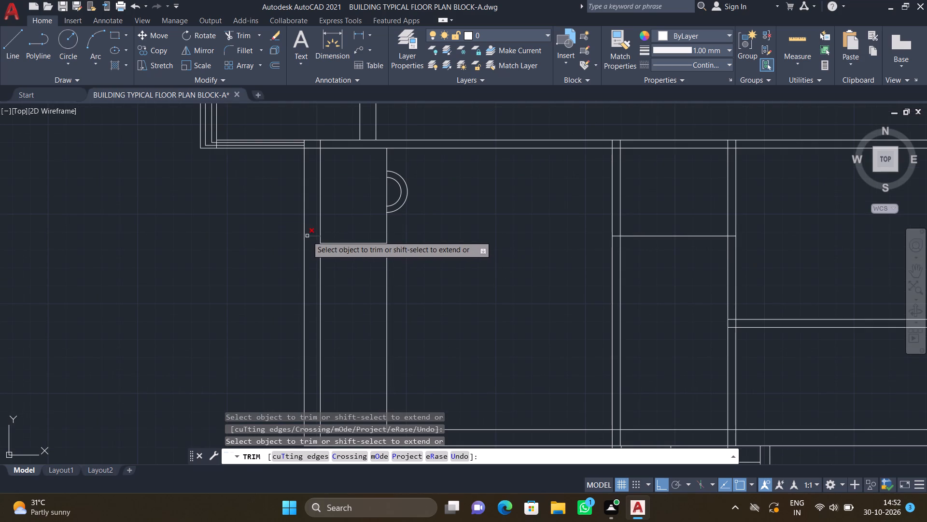
left_click(307, 236)
key("Return")
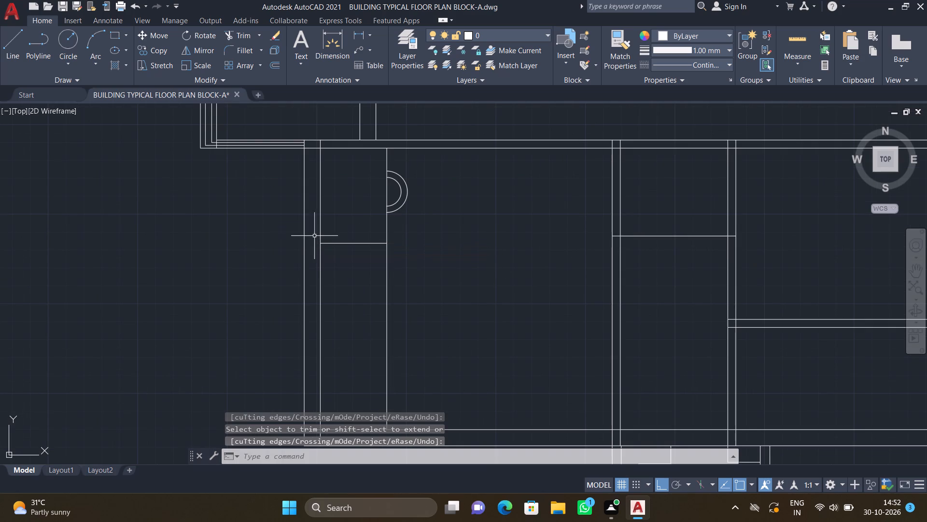
Offset the remaining cross line in the middle room 4.5" to the north to form a partition wall.
scroll(685, 252, "down", 2)
scroll(686, 242, "up", 2)
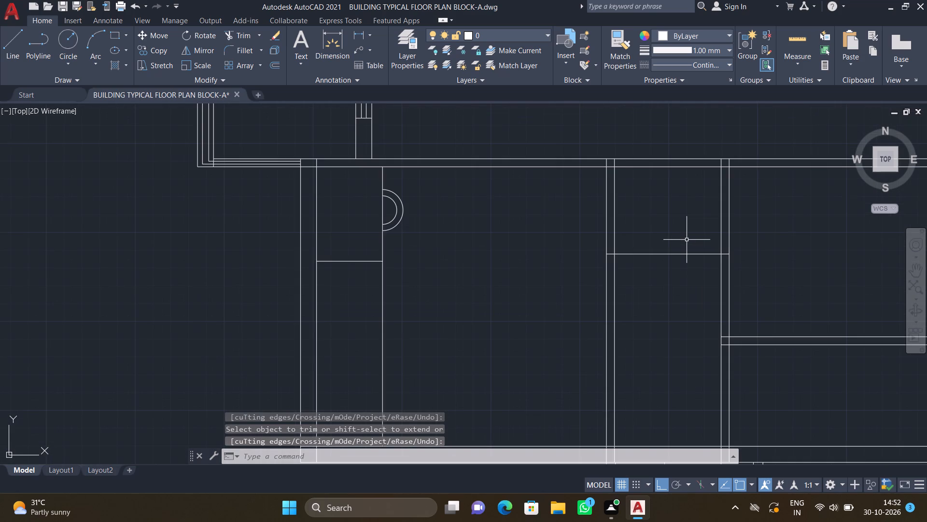
key("o")
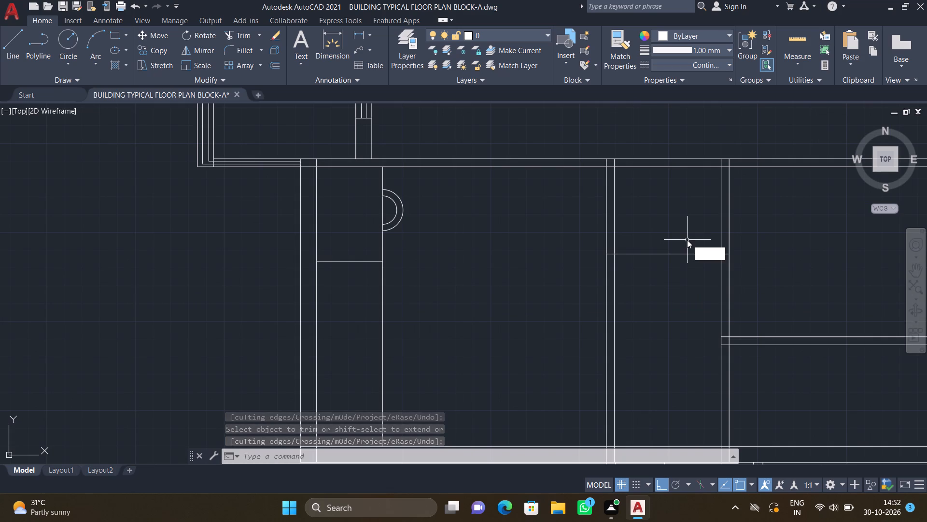
key("Return")
type("4.5\"")
key("Return")
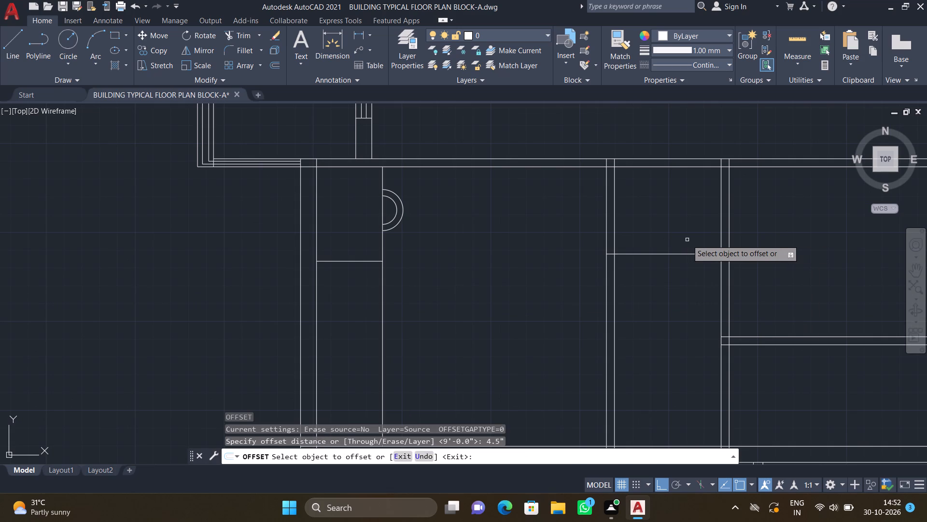
left_click(683, 254)
left_click(678, 231)
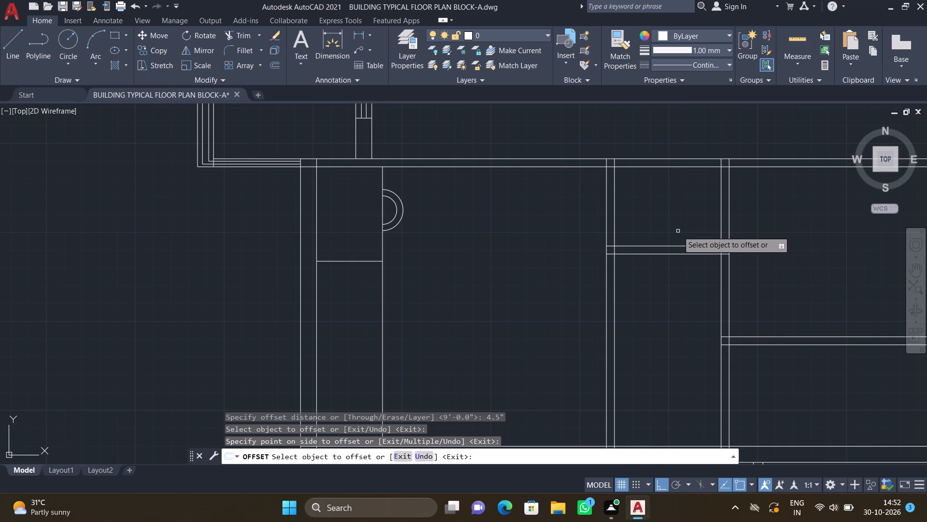
key("Return")
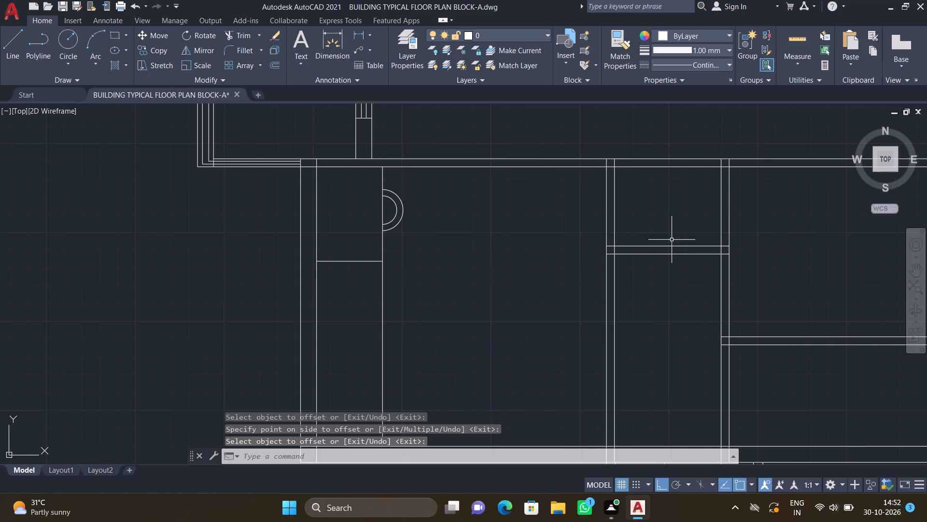
Draw a horizontal line about 5' long across the middle room between its side walls' inner faces, south of the new partition.
scroll(686, 254, "down", 2)
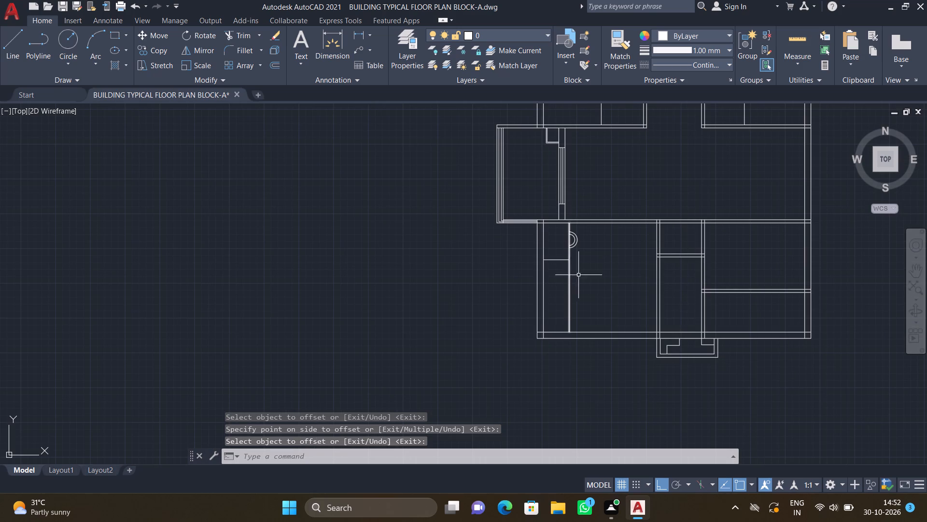
scroll(690, 287, "up", 1)
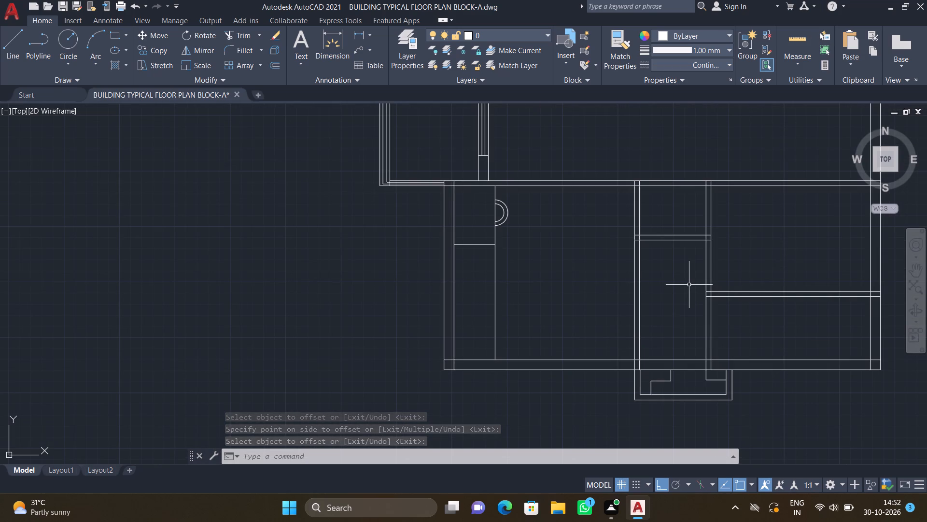
key("l")
key("Return")
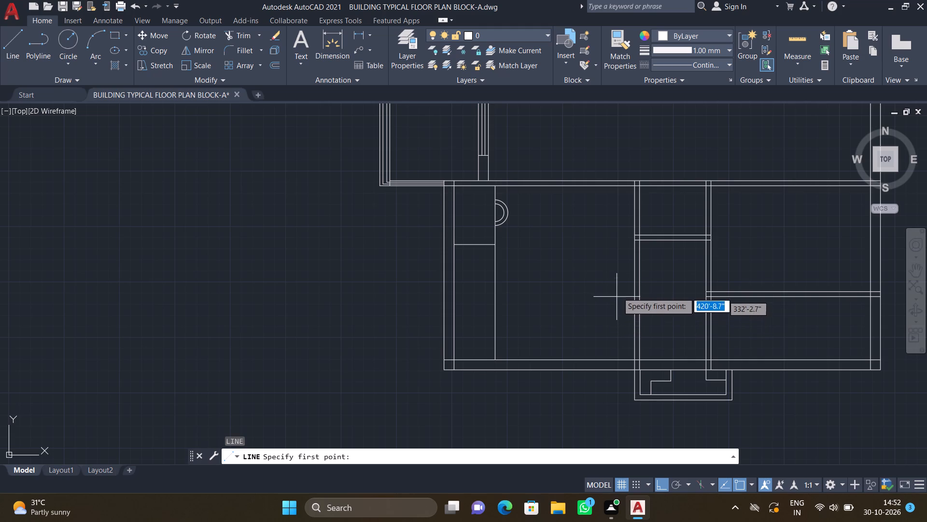
scroll(653, 287, "up", 1)
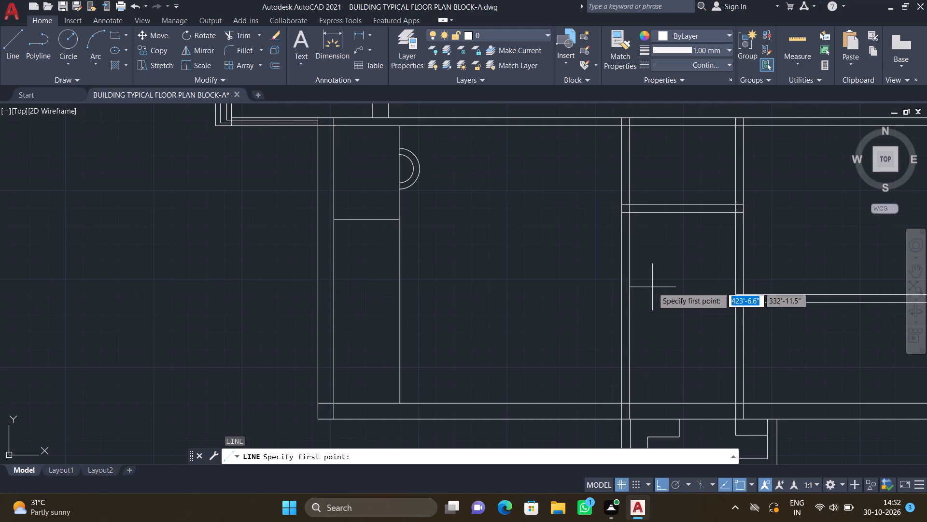
left_click(630, 275)
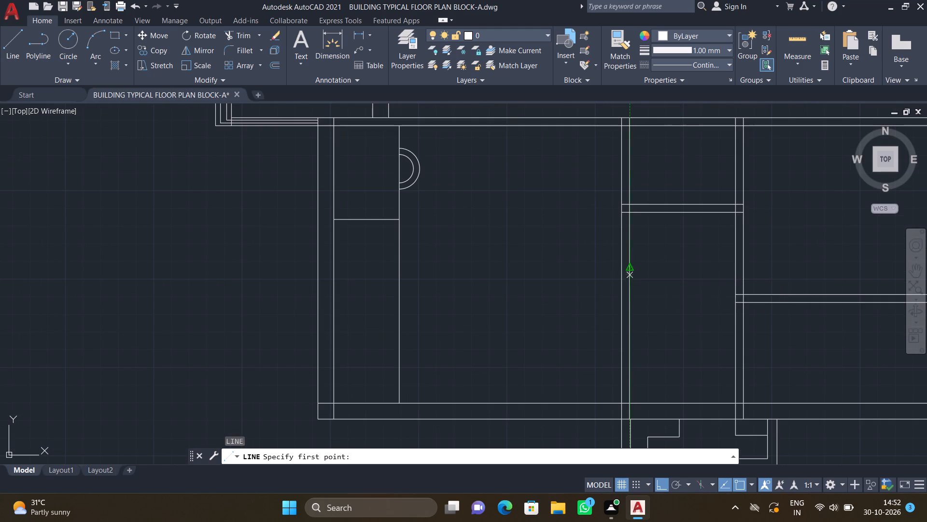
scroll(756, 281, "up", 2)
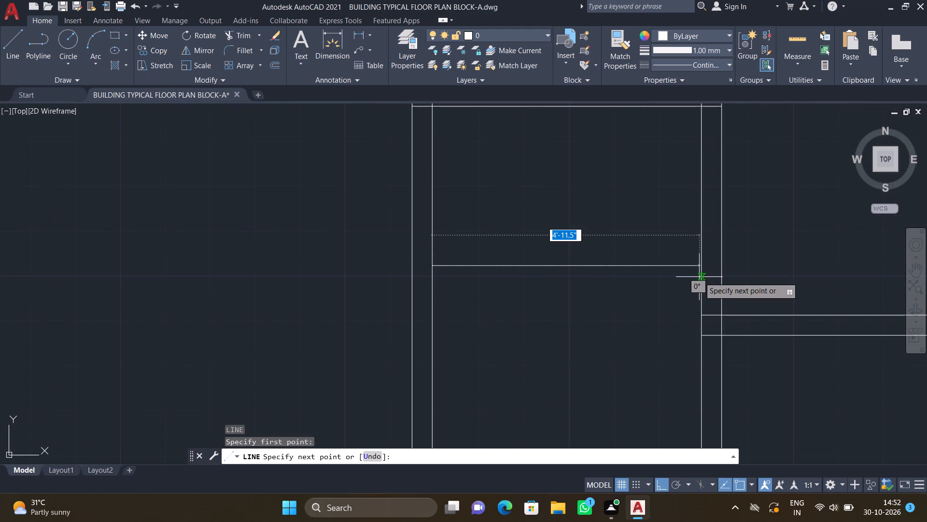
scroll(702, 275, "up", 1)
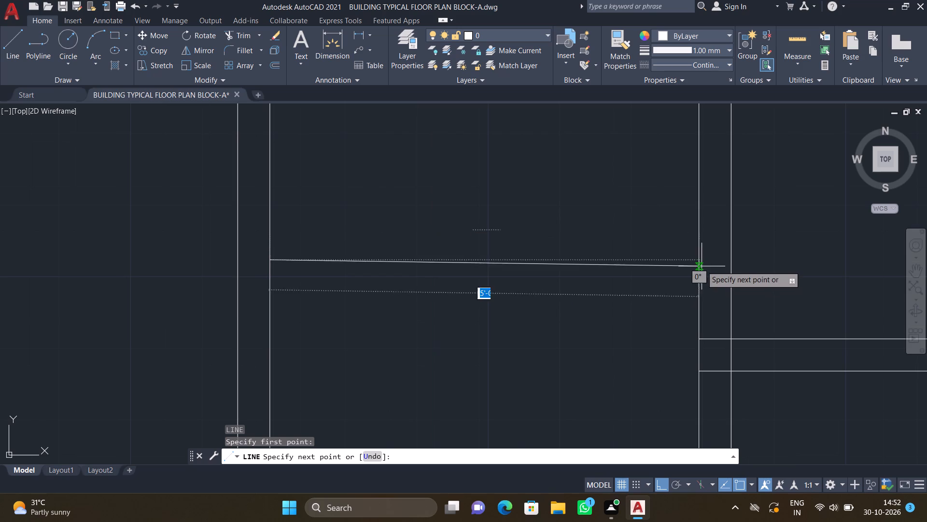
double_click(700, 260)
key("Return")
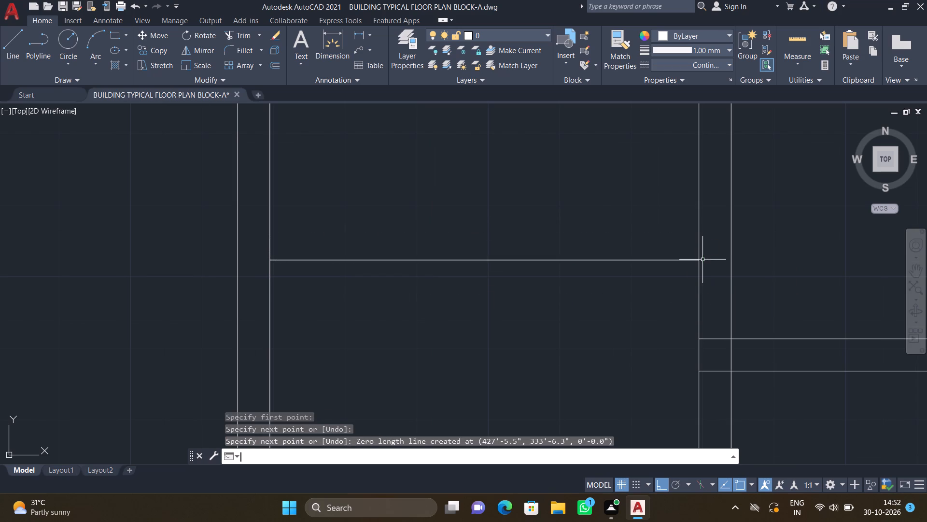
Draw a vertical line about 5'-1" long near the southeast room's west side, from the partition's north line to the south wall's inner face.
scroll(678, 284, "down", 4)
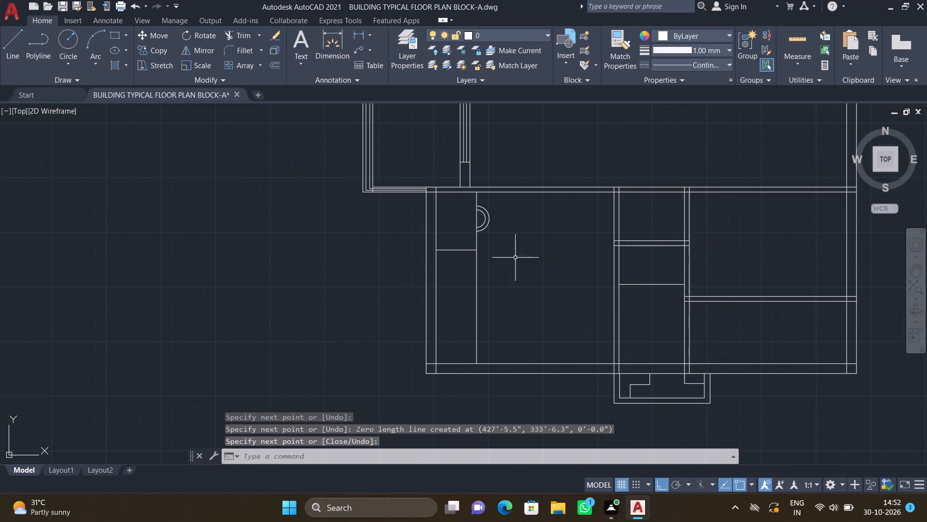
middle_click_drag(726, 350, 402, 274)
scroll(394, 236, "up", 2)
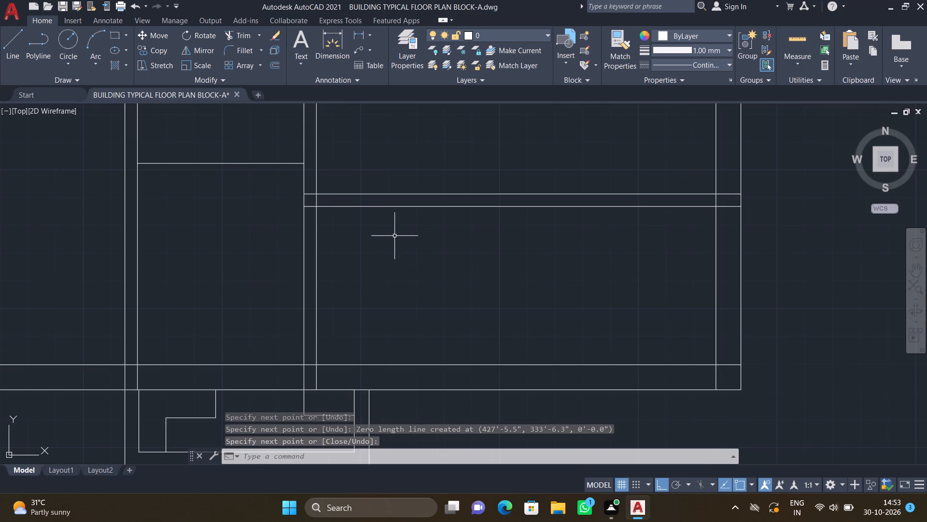
key("l")
key("Return")
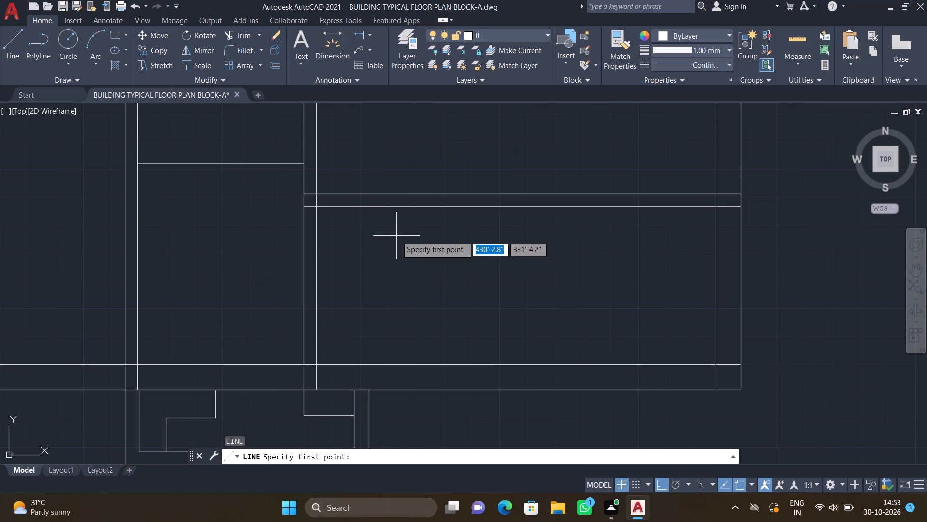
scroll(398, 206, "up", 1)
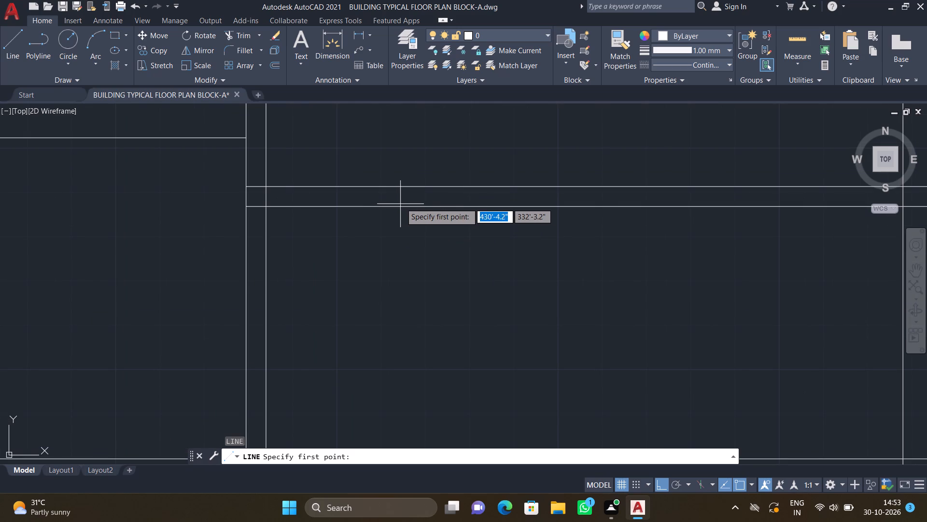
left_click(409, 187)
scroll(395, 285, "down", 2)
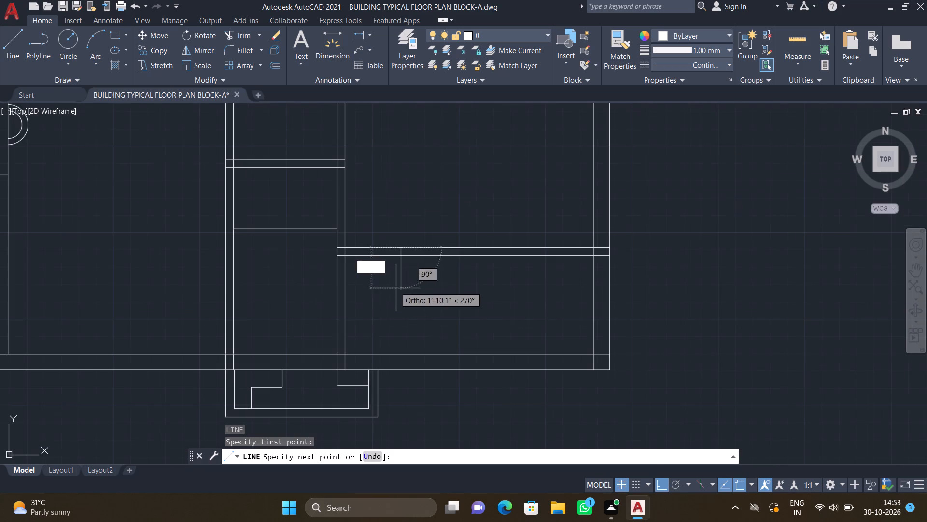
scroll(394, 353, "up", 1)
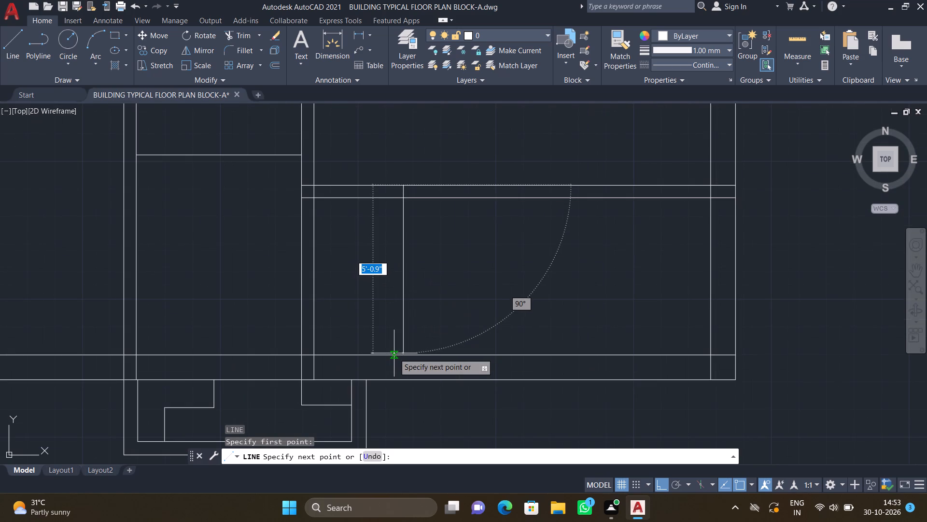
scroll(396, 353, "up", 1)
left_click(409, 355)
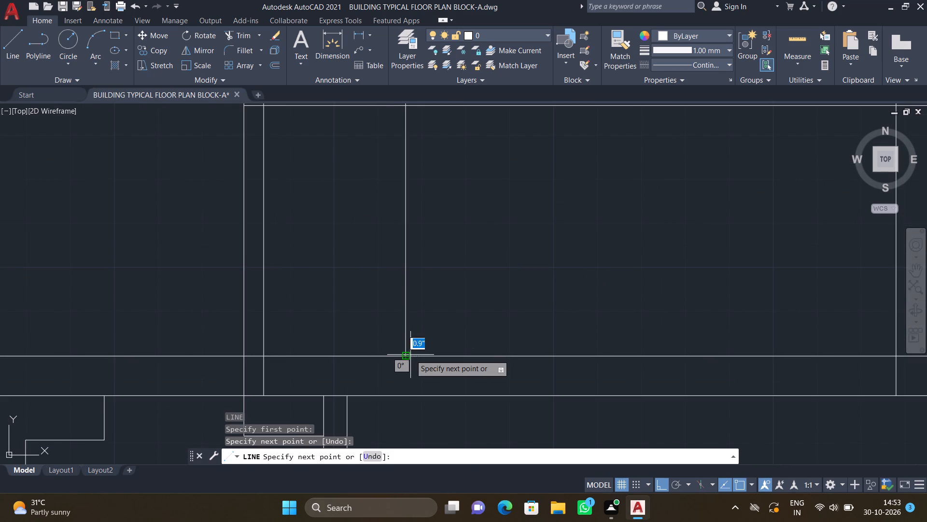
key("Return")
Draw a horizontal line about 2'-9" long from the vertical line to the southeast room's west wall, about midway down the room.
key("l")
key("Return")
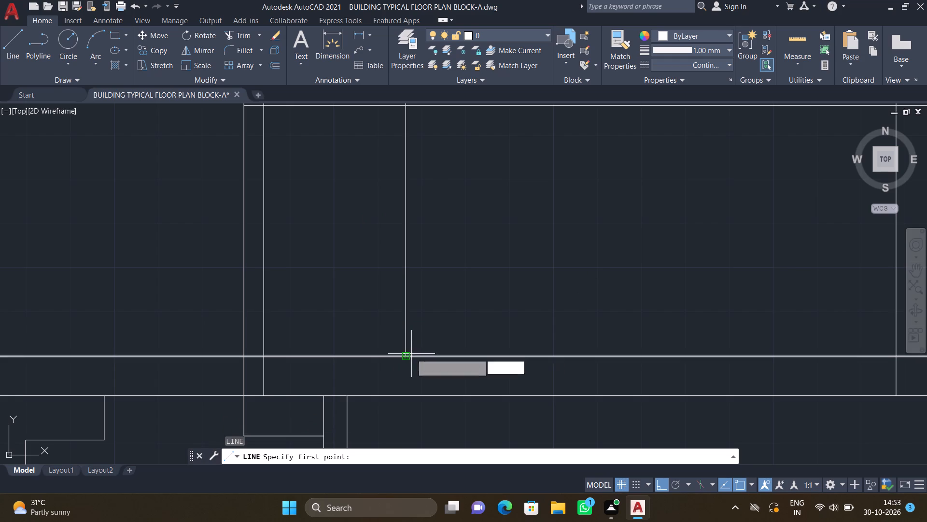
left_click(406, 223)
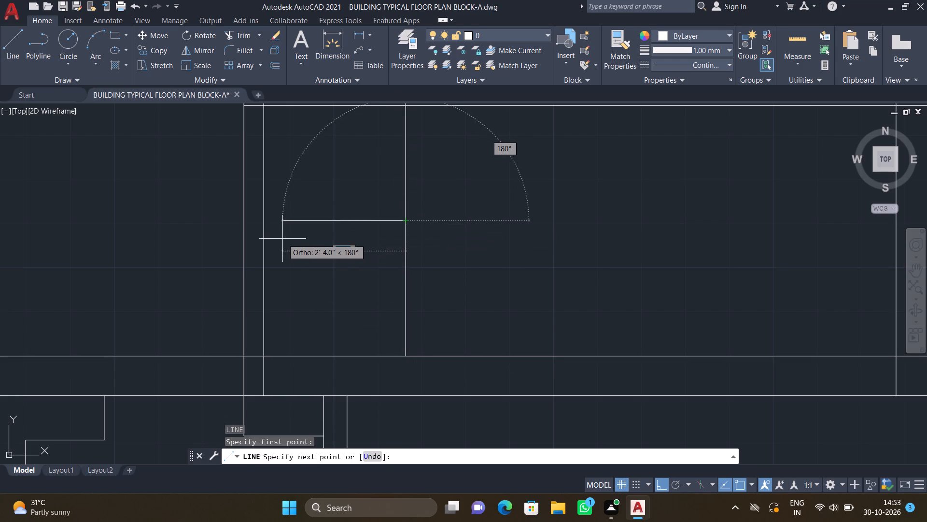
scroll(261, 225, "up", 1)
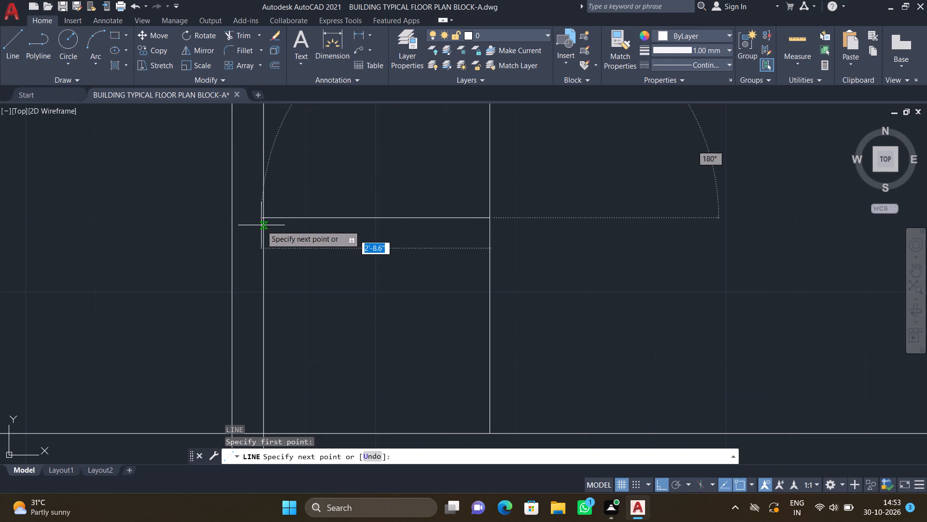
left_click(262, 219)
key("Return")
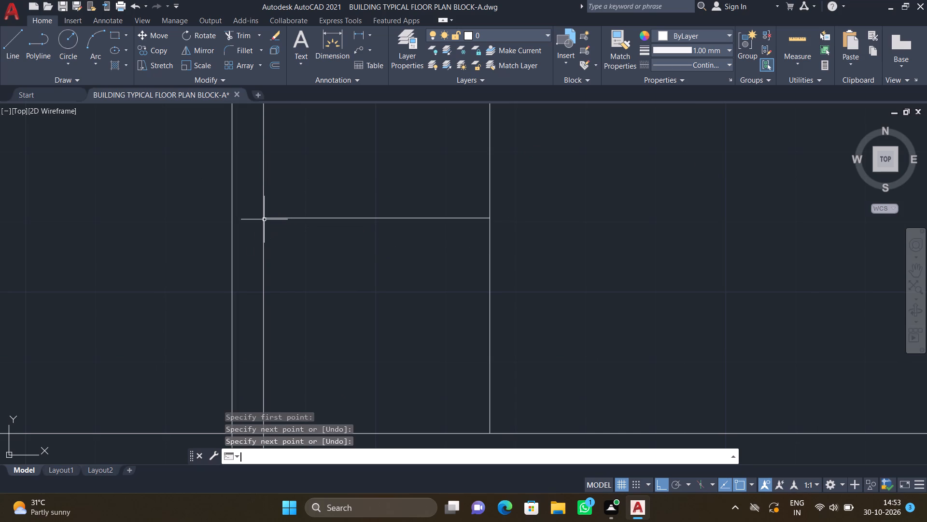
Draw a rectangular outline about 2'-5" by 1'-6" in the northeast room's southwest corner, between its west wall and the partition's north line.
scroll(271, 215, "down", 3)
scroll(388, 225, "down", 2)
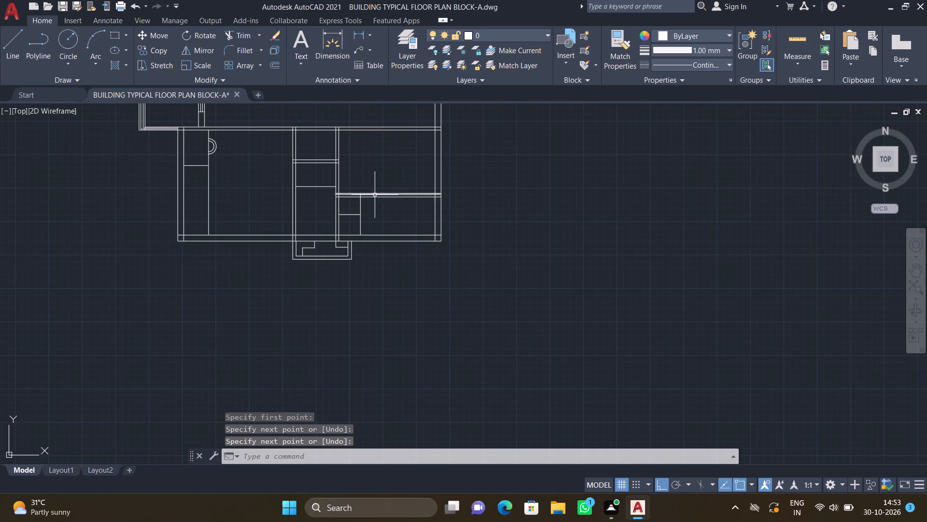
scroll(356, 178, "up", 2)
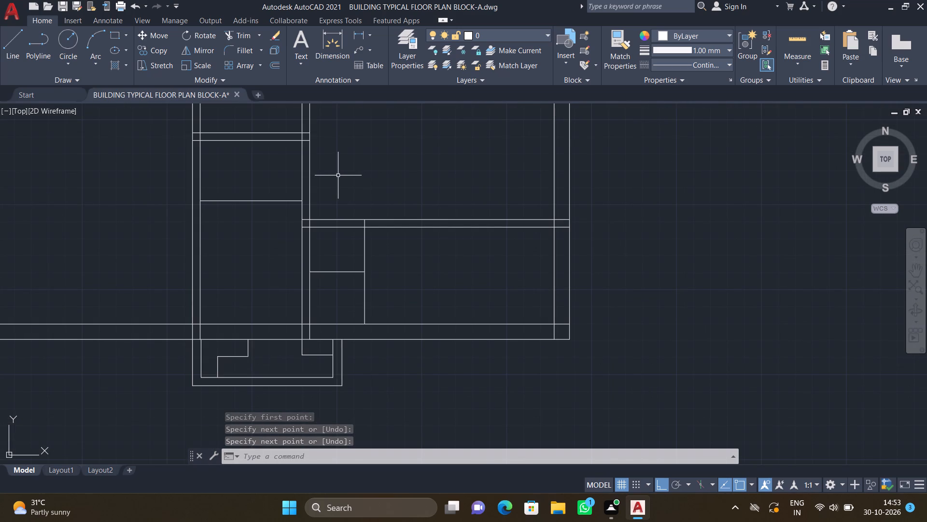
key("l")
key("Return")
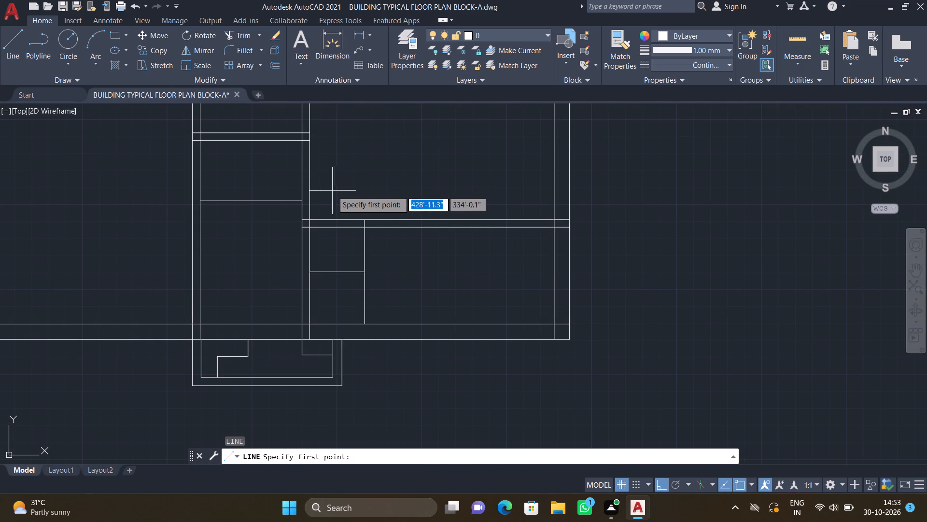
scroll(323, 192, "up", 2)
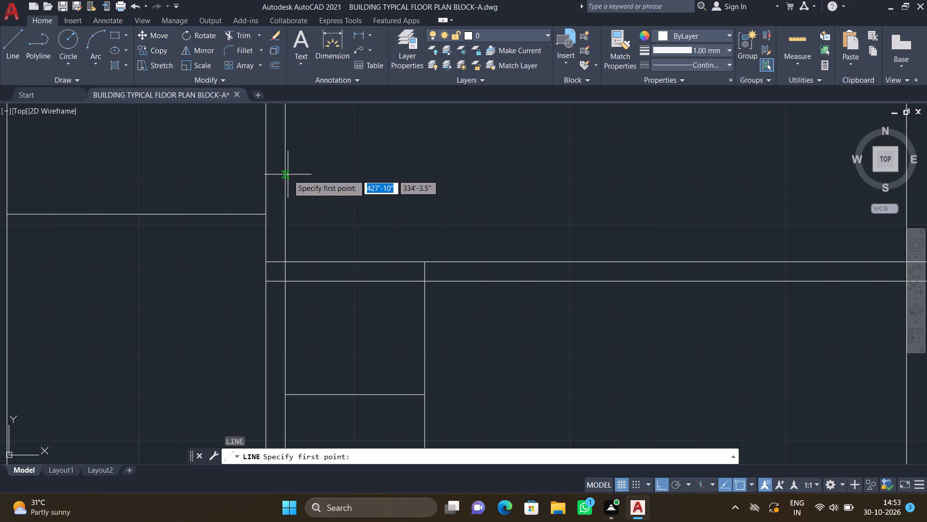
left_click_drag(285, 181, 291, 182)
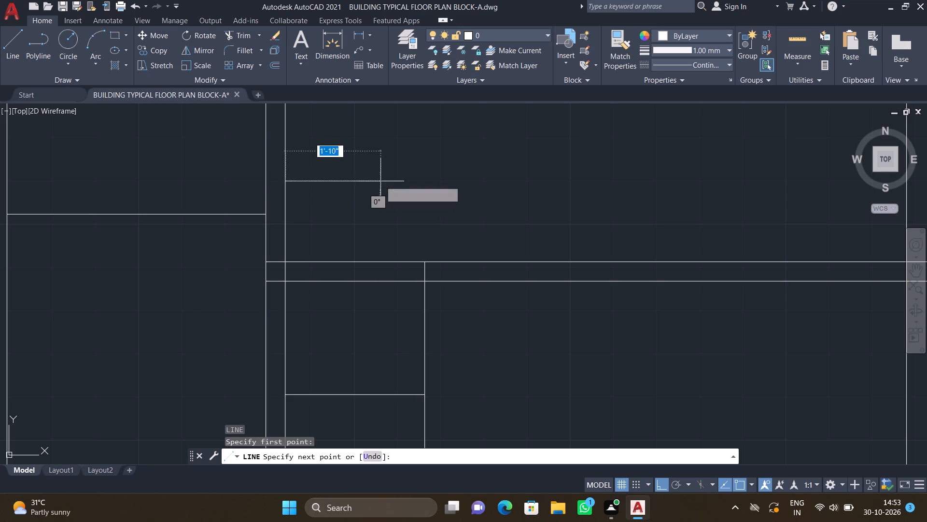
scroll(385, 182, "up", 1)
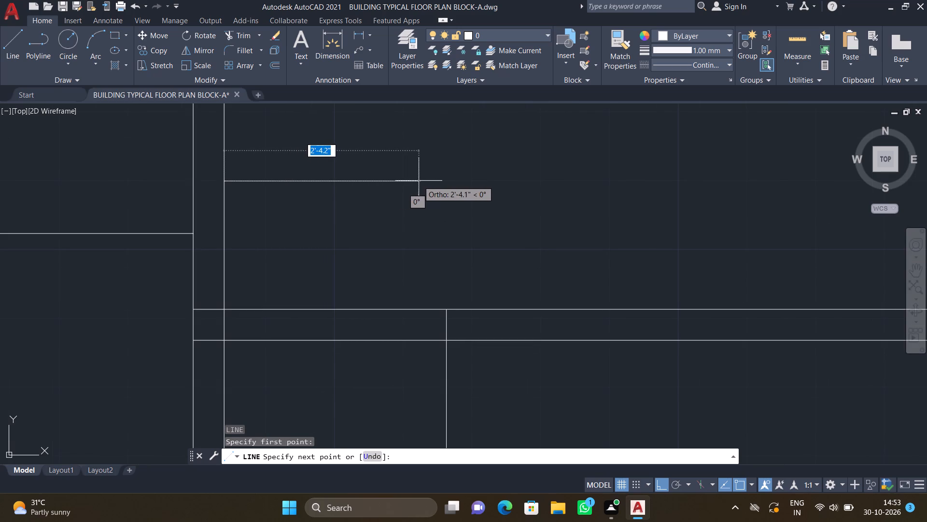
left_click(425, 181)
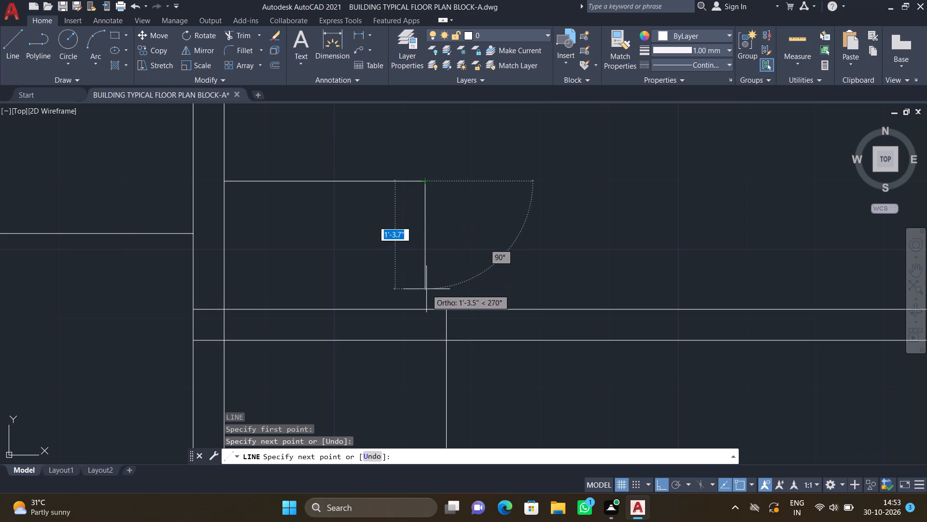
left_click(428, 306)
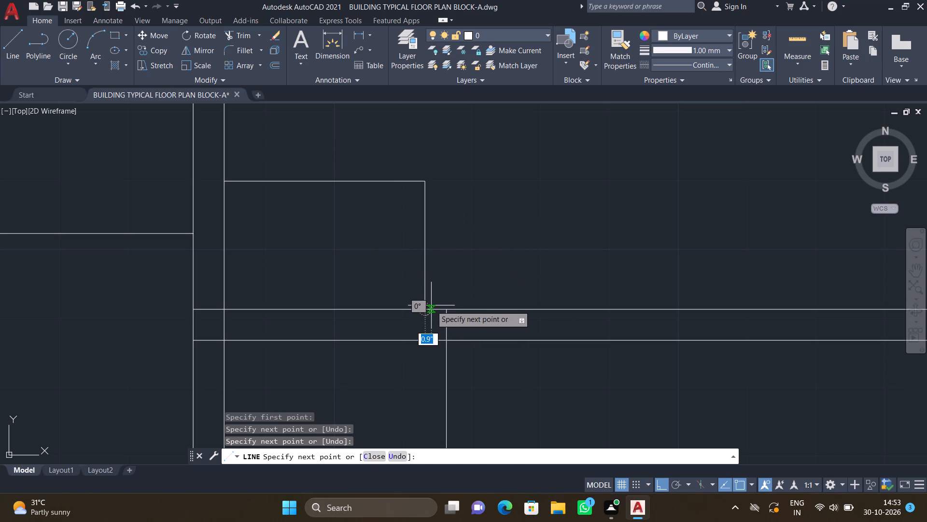
key("Return")
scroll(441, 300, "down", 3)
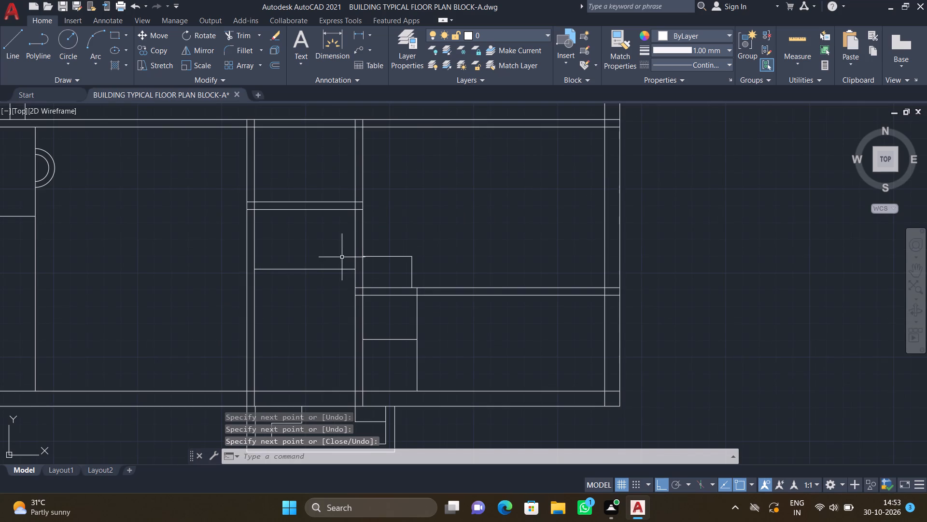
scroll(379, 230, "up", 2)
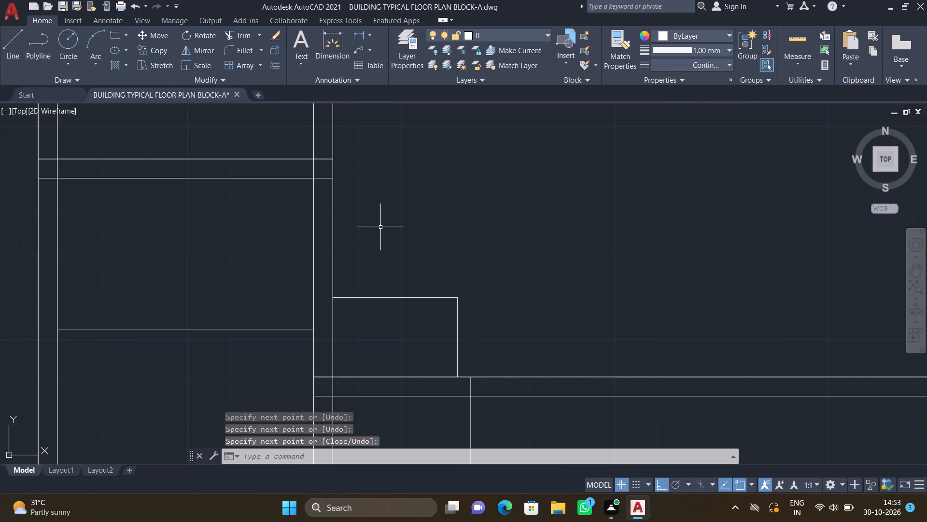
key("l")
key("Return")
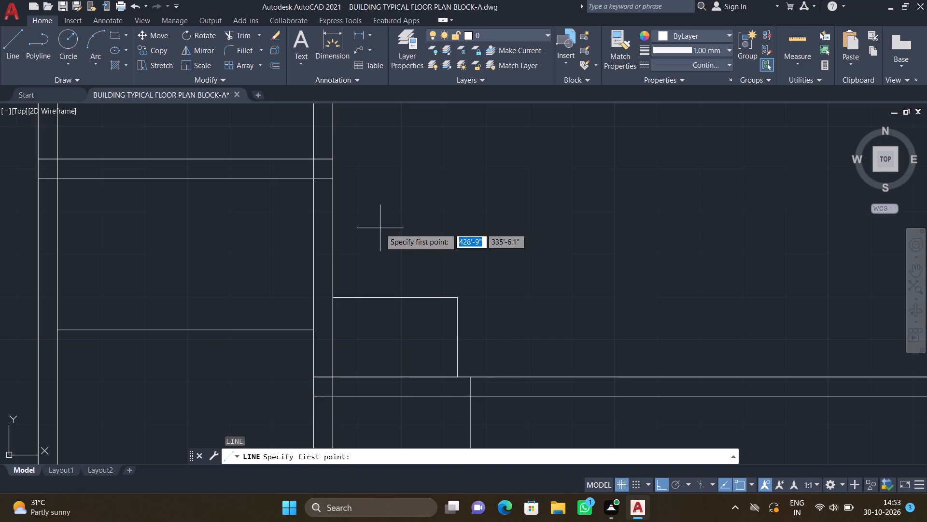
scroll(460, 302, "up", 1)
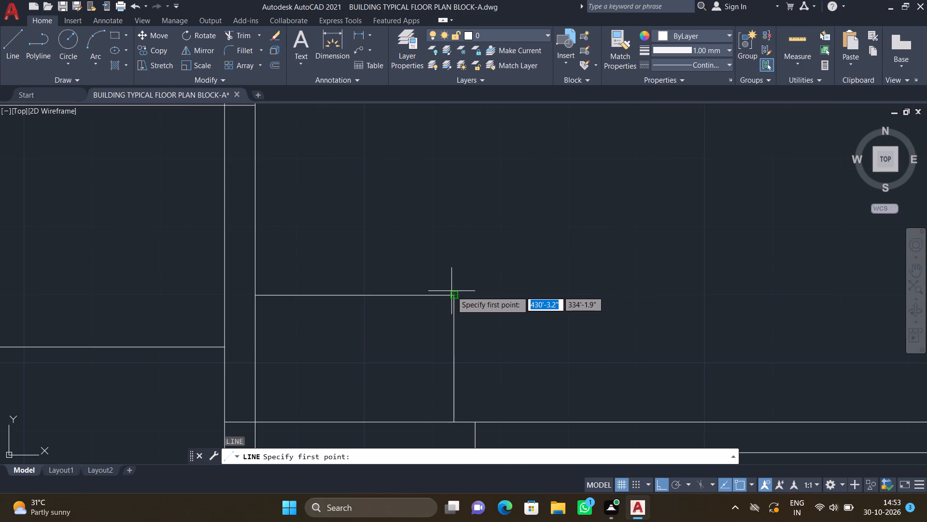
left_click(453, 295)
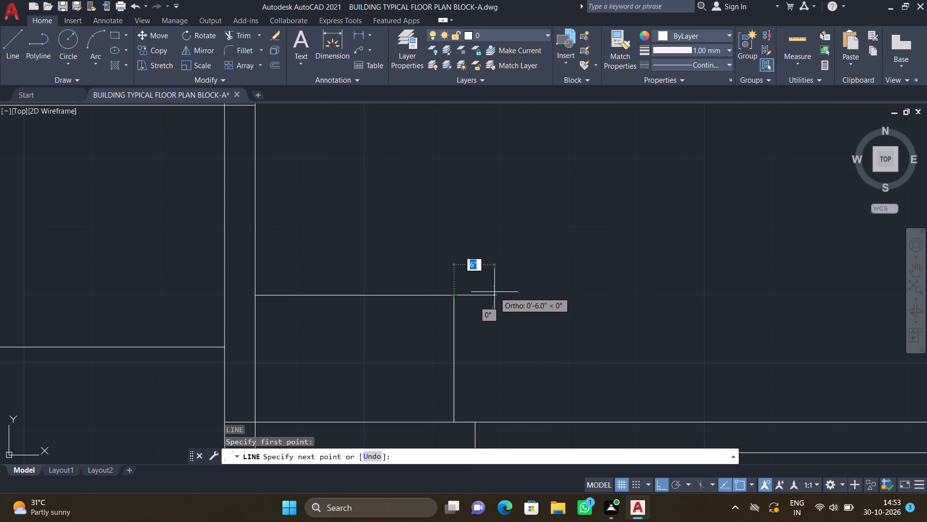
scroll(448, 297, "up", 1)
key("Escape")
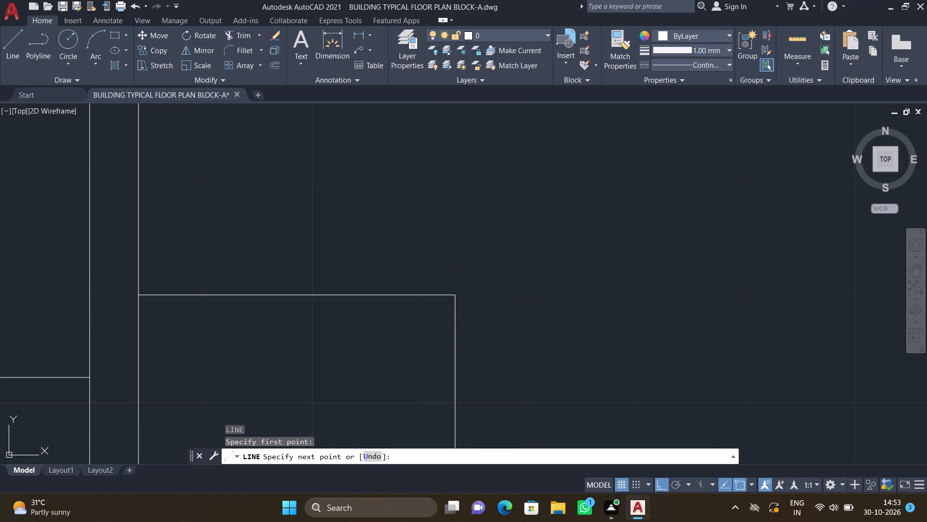
Draw an outline about 2' high and 2'-2" wide on top of the corner outline, from near its northeast corner to the west wall.
key("l")
key("Return")
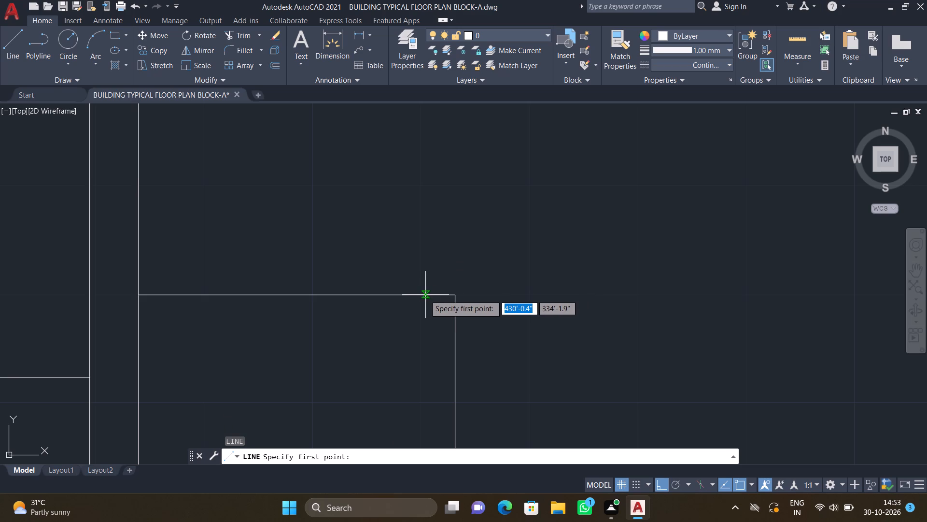
left_click_drag(423, 295, 424, 290)
scroll(425, 220, "down", 2)
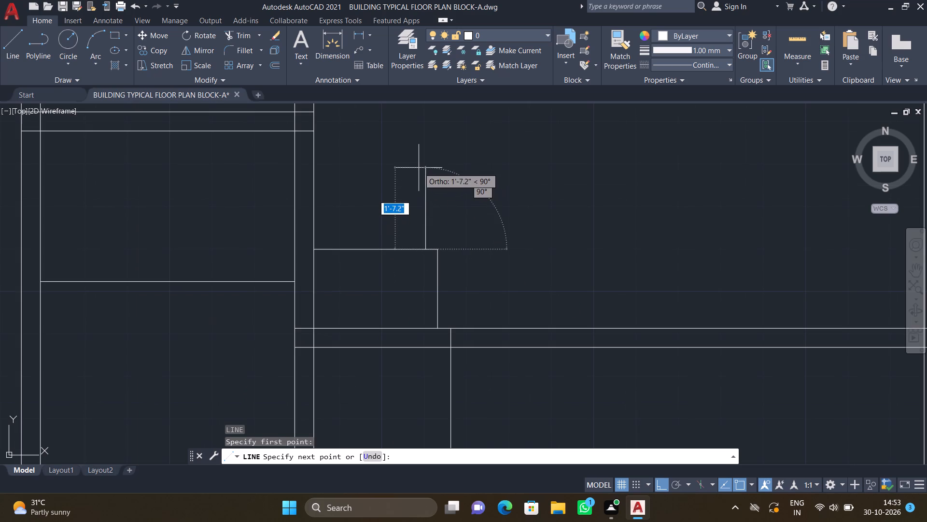
scroll(417, 158, "up", 1)
scroll(416, 157, "down", 1)
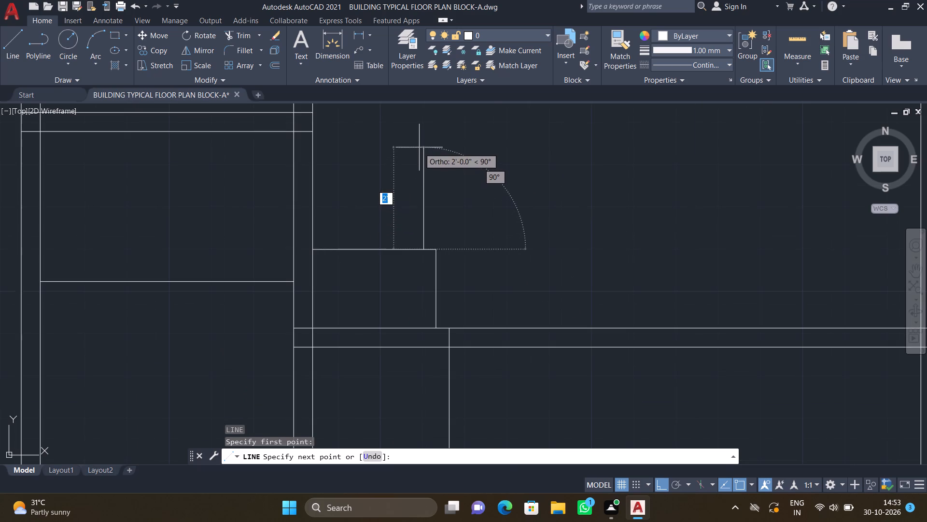
left_click(419, 147)
scroll(326, 147, "up", 1)
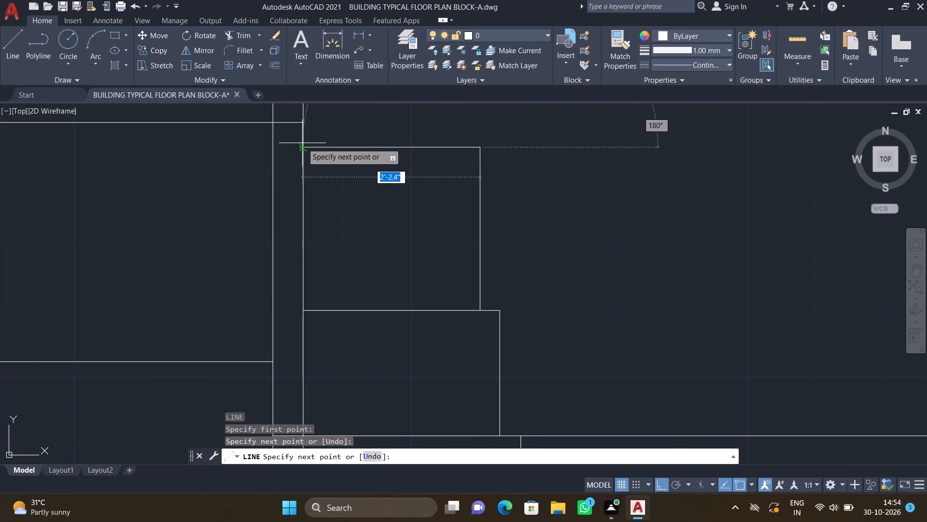
left_click(304, 147)
key("Return")
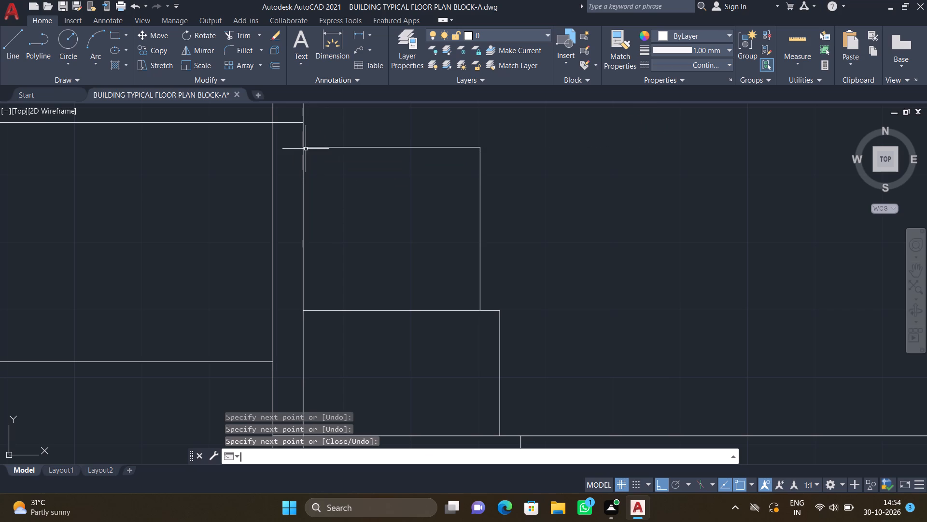
Draw a stepped line from the partition's north line to the northeast room's north wall: about 3' north, 2'-9" east, 4'-11" north.
scroll(327, 167, "down", 3)
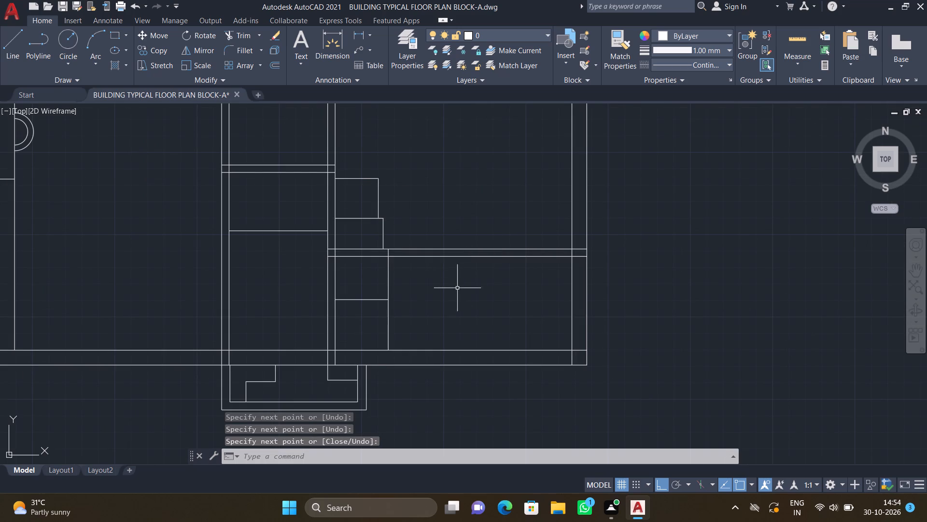
scroll(457, 235, "up", 1)
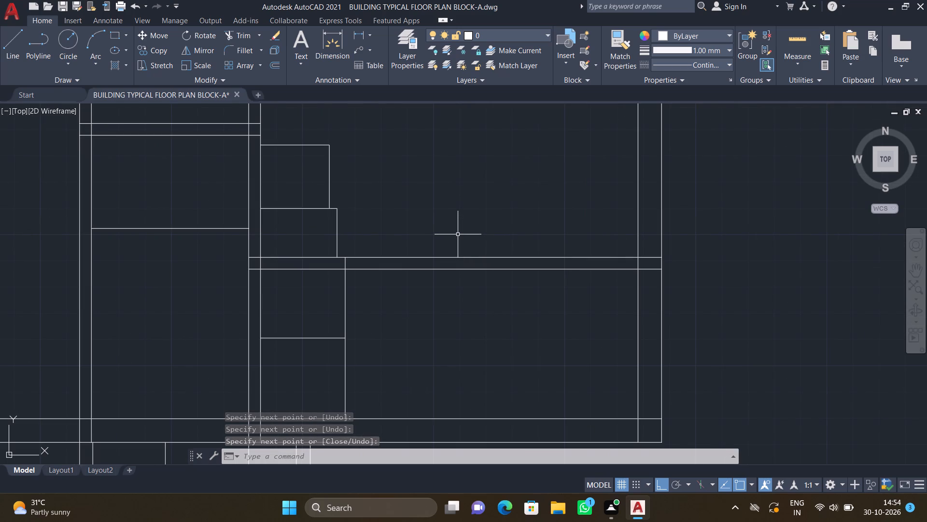
key("l")
key("Return")
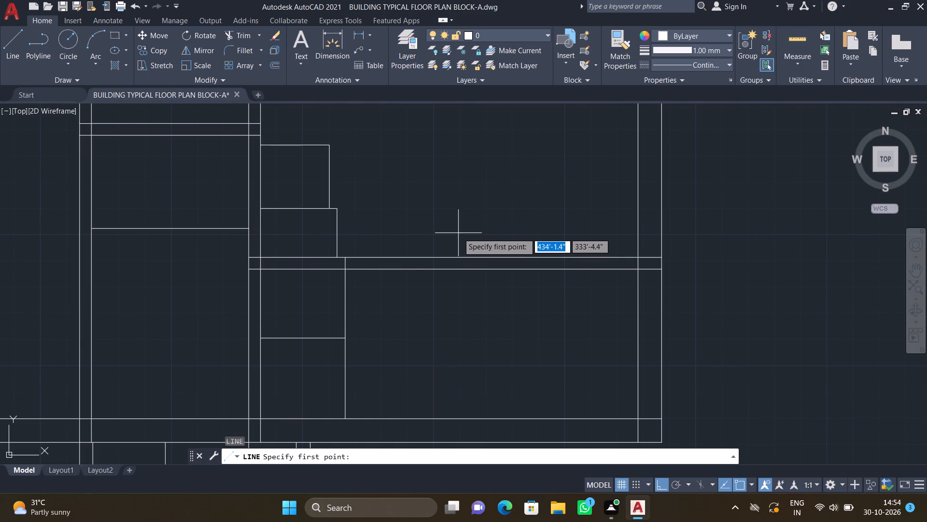
left_click(446, 258)
scroll(460, 191, "down", 2)
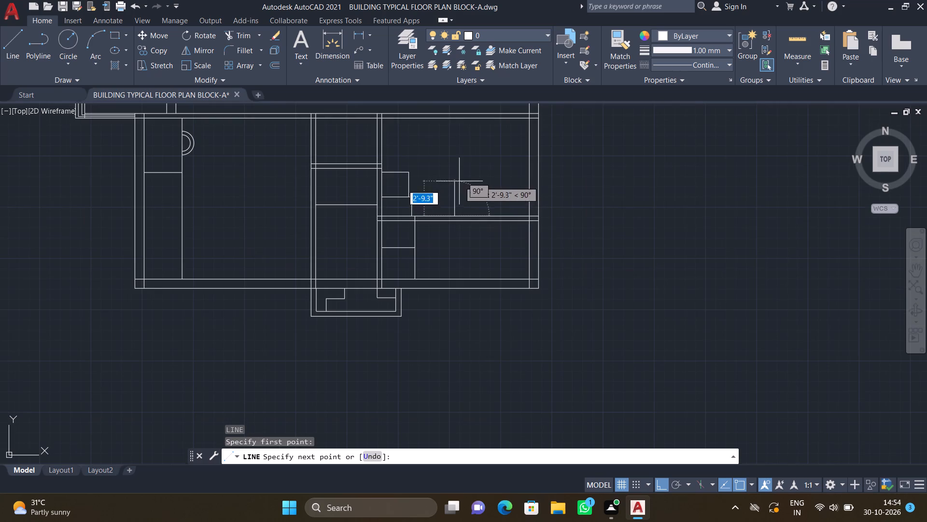
scroll(462, 175, "up", 1)
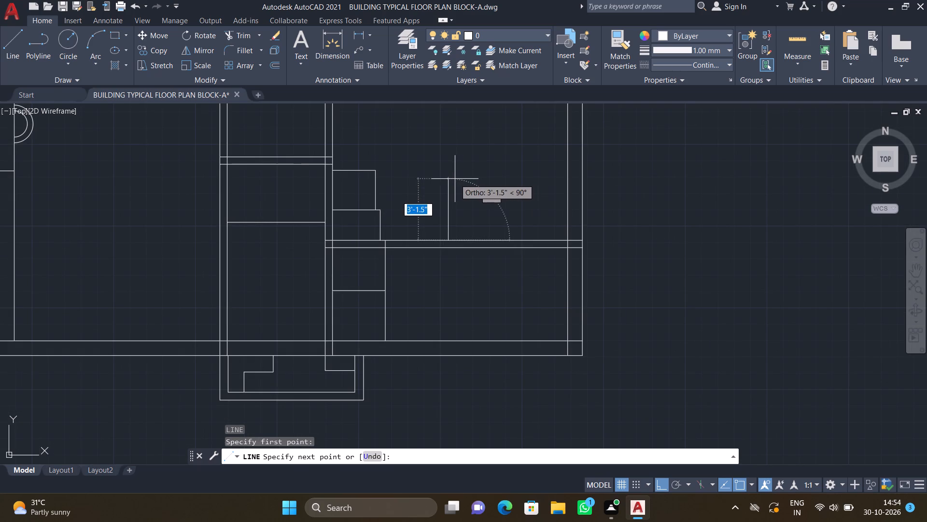
left_click(451, 181)
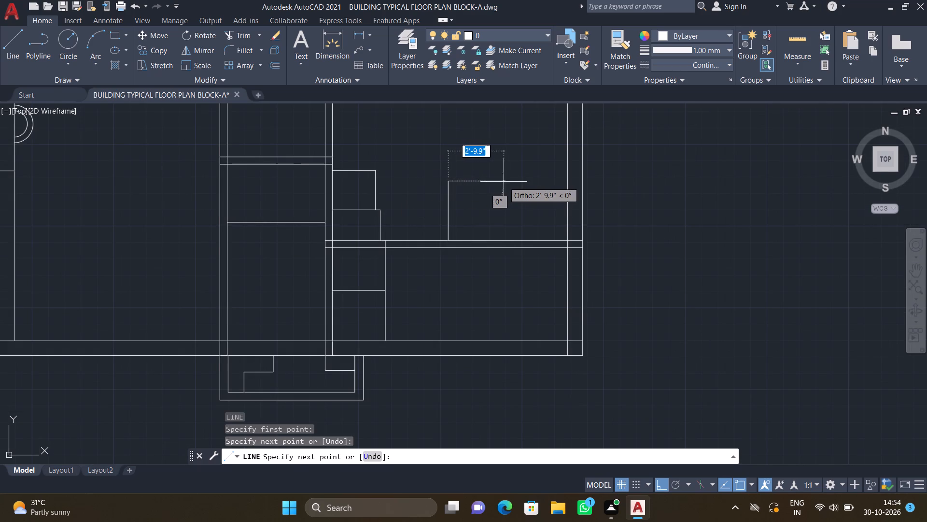
scroll(504, 182, "up", 1)
left_click(499, 181)
scroll(506, 164, "down", 2)
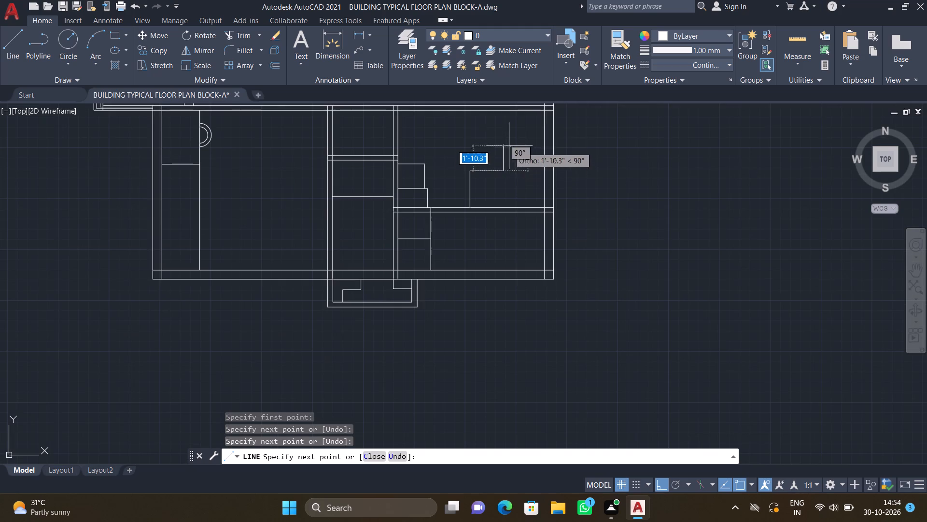
scroll(500, 112, "up", 1)
left_click(508, 115)
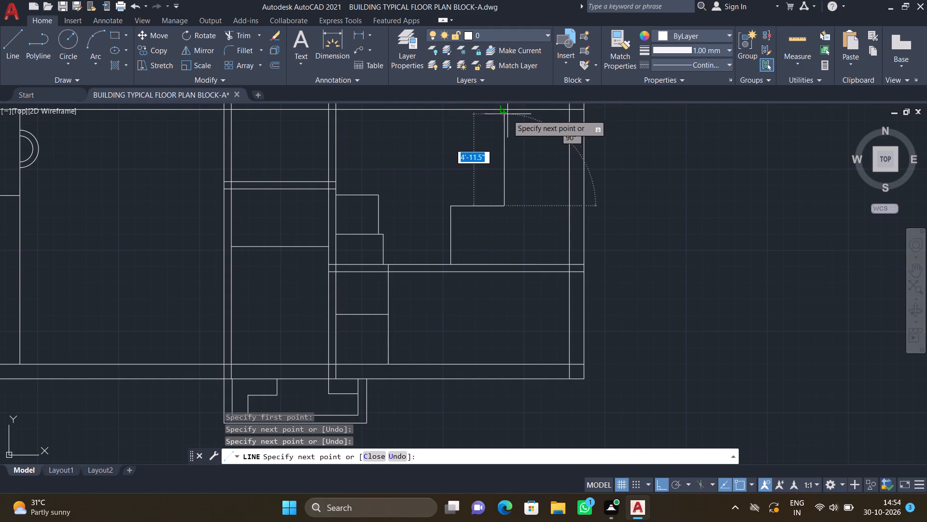
key("Return")
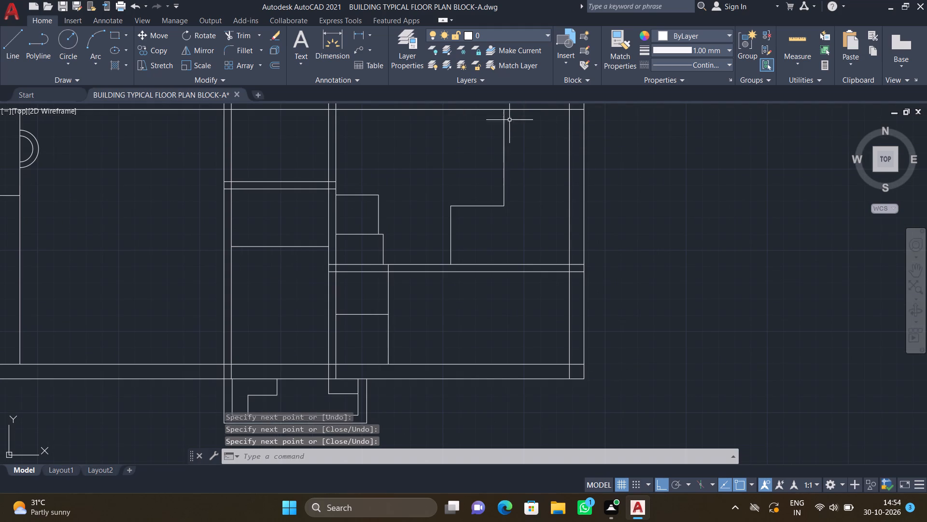
Draw a three-sided outline about 6'-3" wide and 2' deep against the large central room's north wall, in its eastern part.
scroll(379, 246, "down", 3)
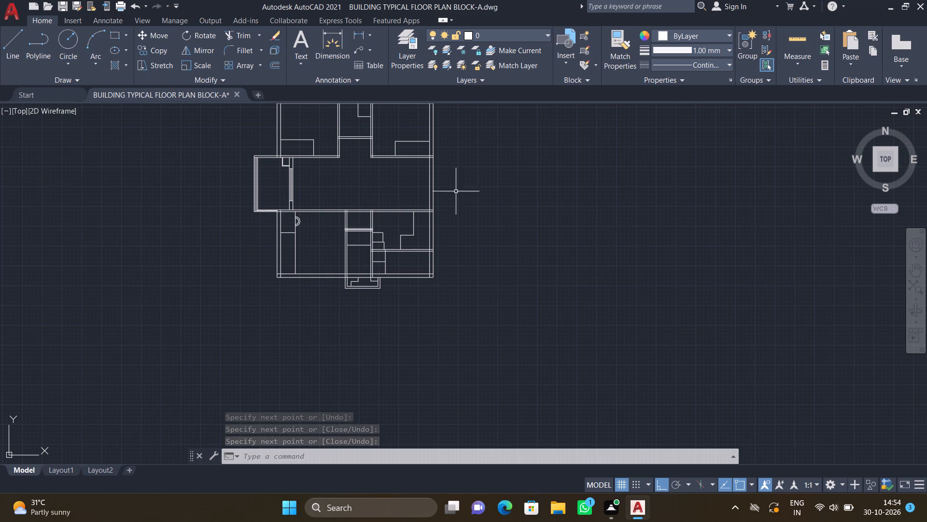
scroll(385, 161, "up", 2)
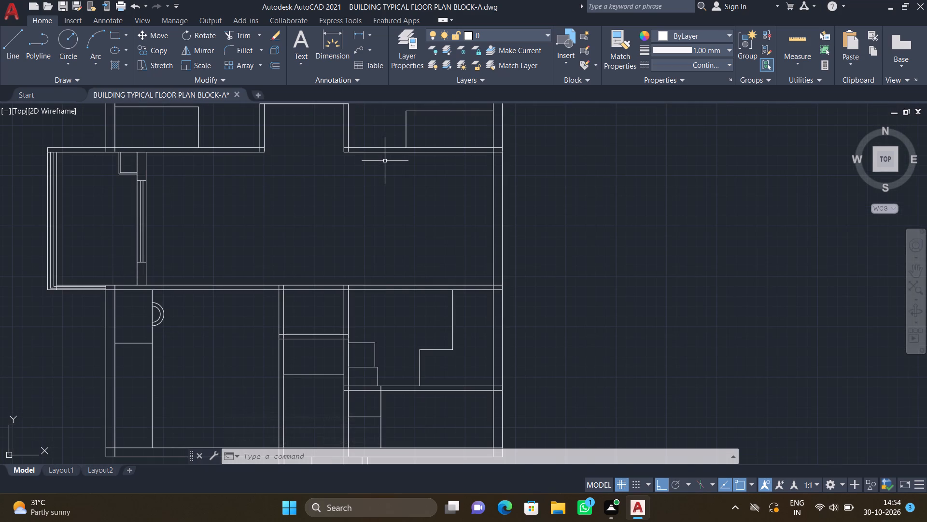
key("l")
key("Return")
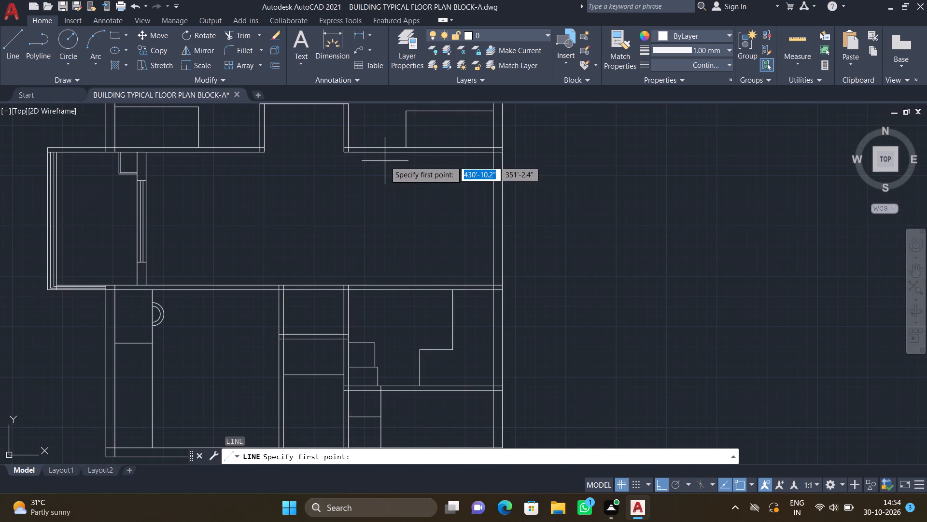
scroll(389, 158, "up", 2)
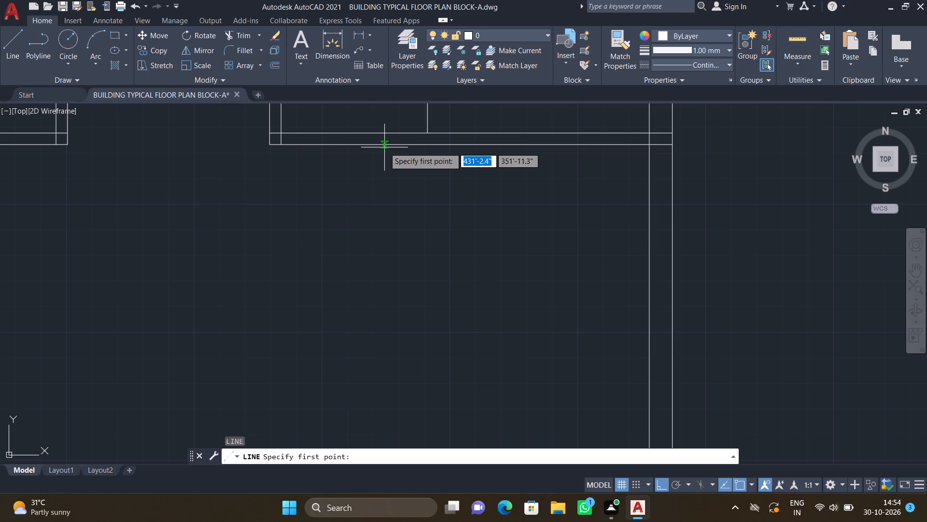
left_click(381, 145)
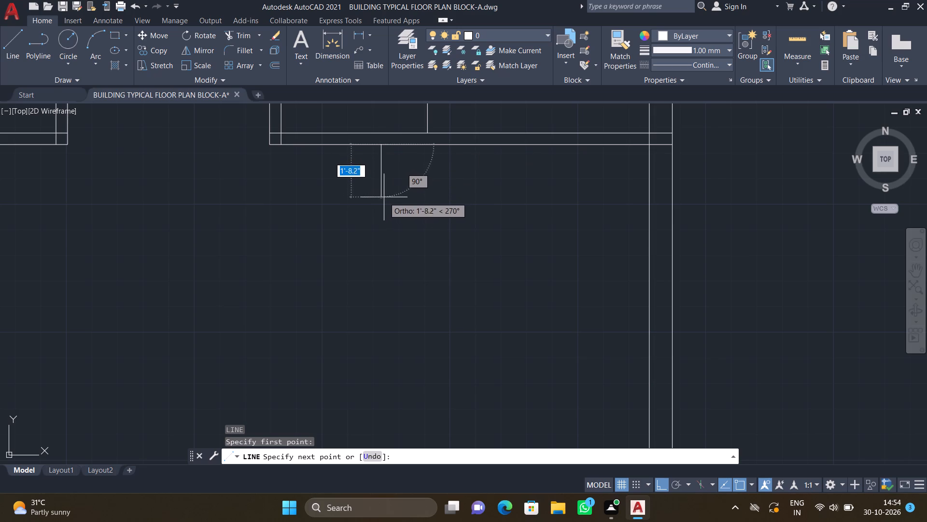
left_click(384, 206)
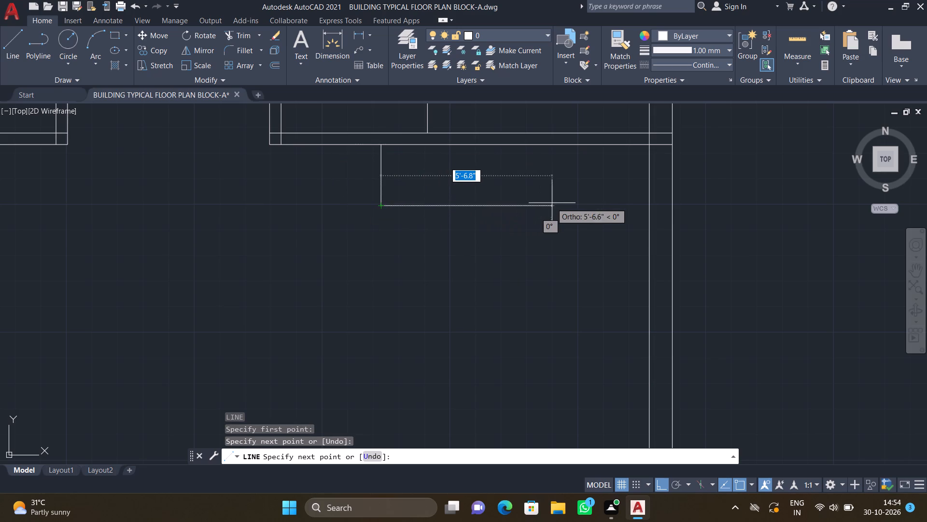
scroll(559, 201, "up", 1)
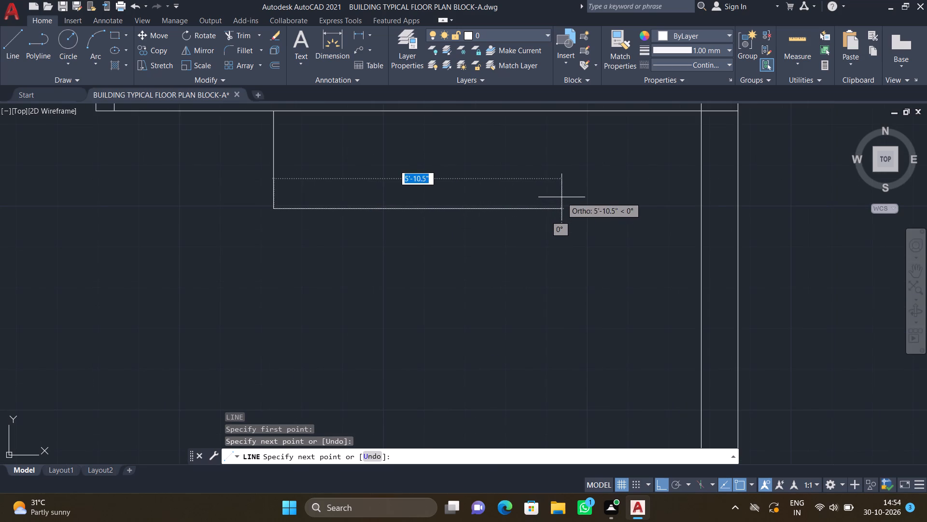
scroll(579, 191, "down", 1)
left_click(581, 193)
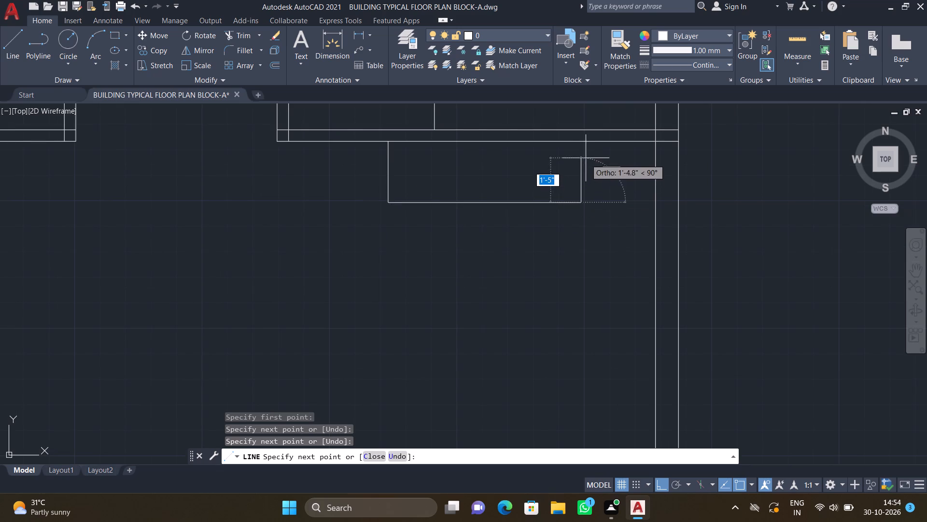
scroll(582, 148, "up", 2)
left_click(575, 130)
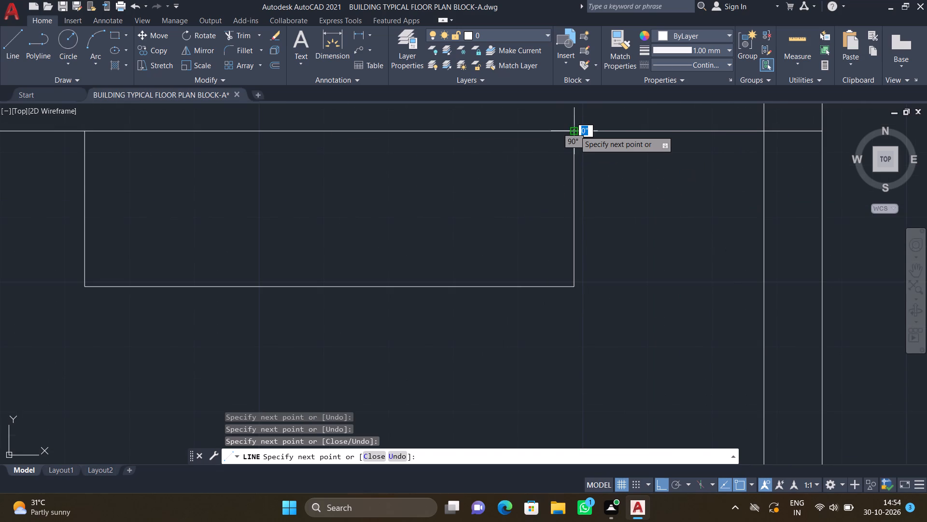
key("Return")
Draw an inner three-sided outline about 5'-5" wide and 1'-6.6" deep inside the new outline, starting and ending on the north wall.
key("l")
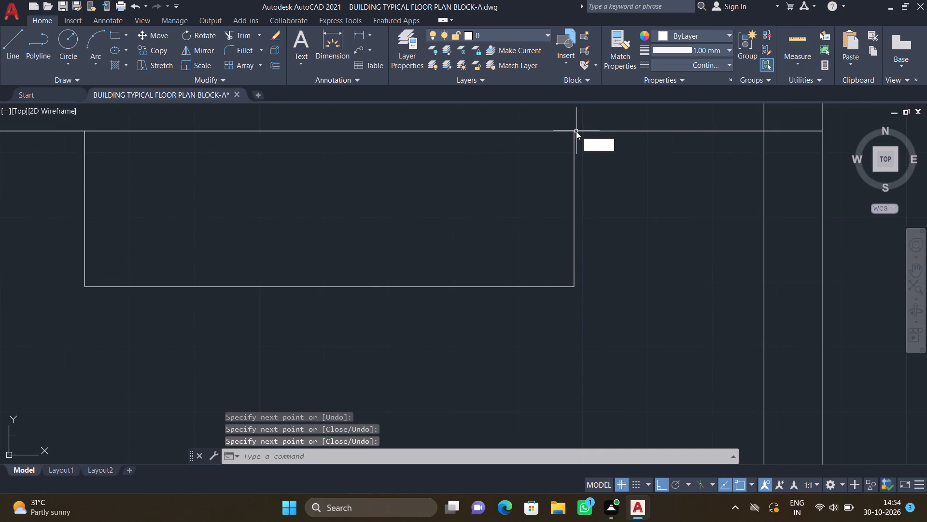
key("Return")
scroll(307, 248, "down", 1)
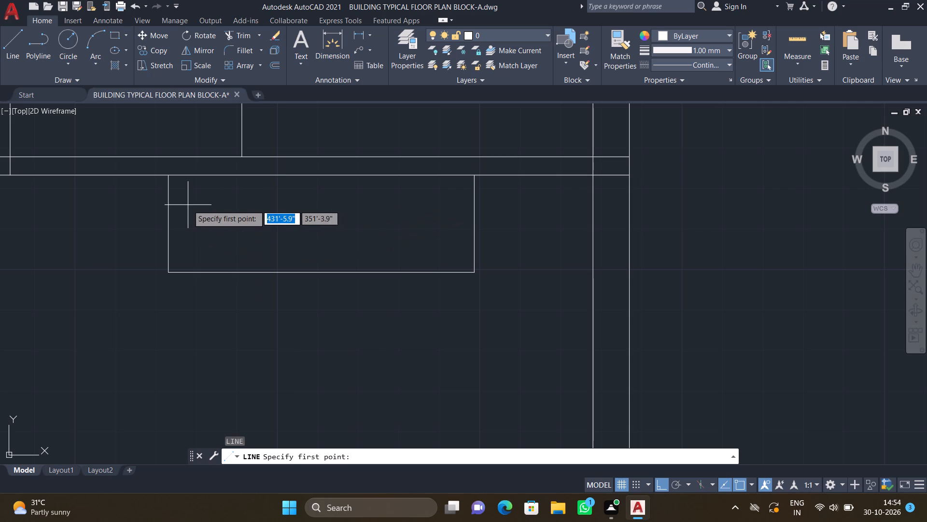
scroll(188, 204, "up", 1)
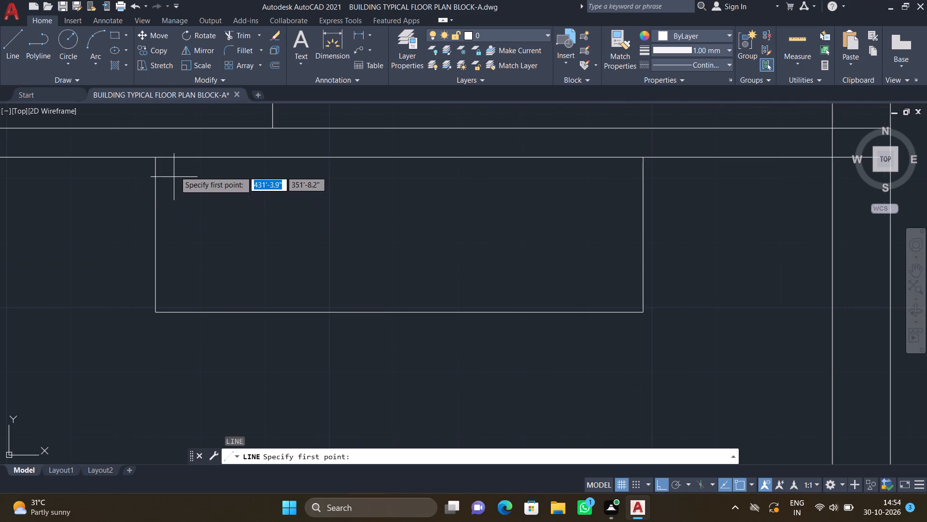
scroll(200, 167, "up", 1)
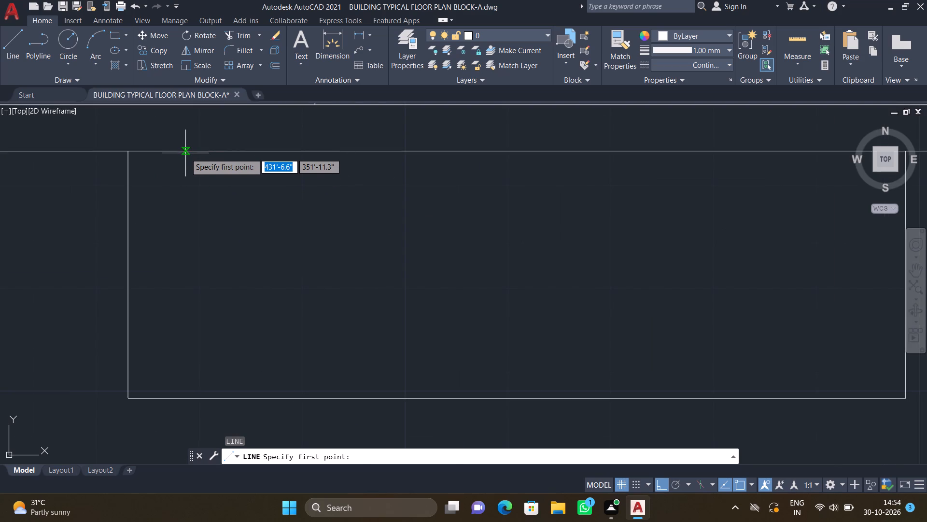
left_click(185, 151)
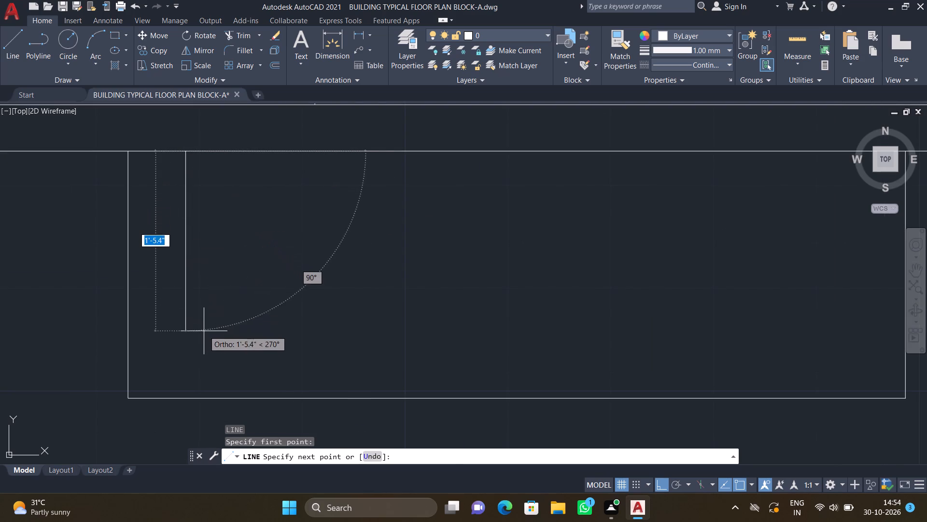
scroll(185, 351, "up", 1)
scroll(185, 350, "down", 2)
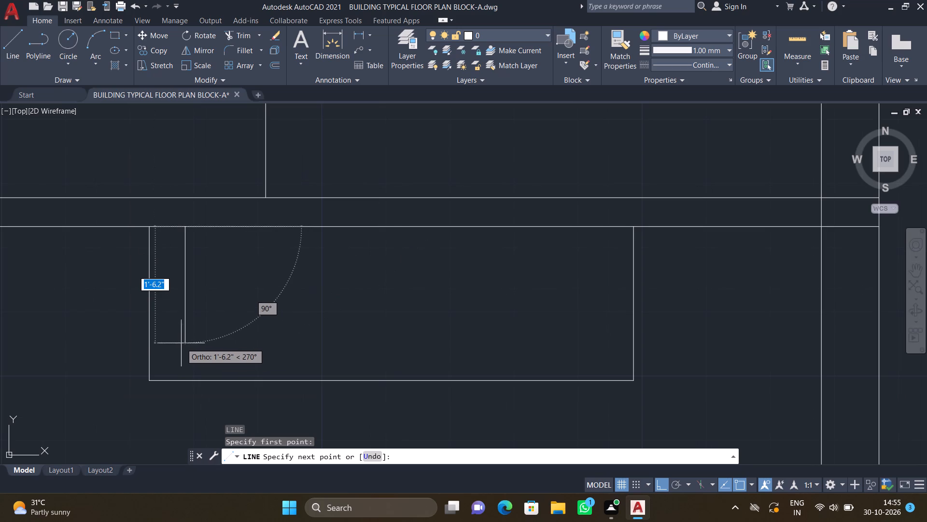
left_click(183, 346)
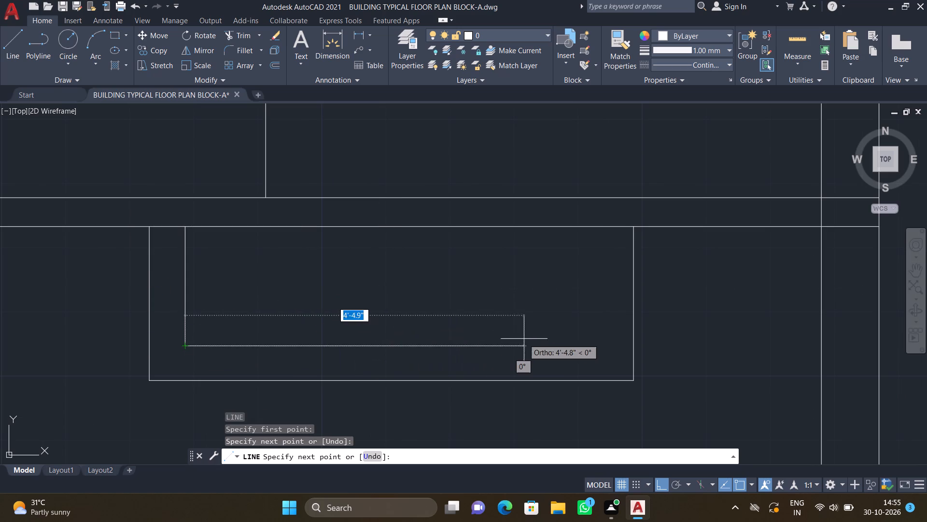
scroll(598, 343, "up", 1)
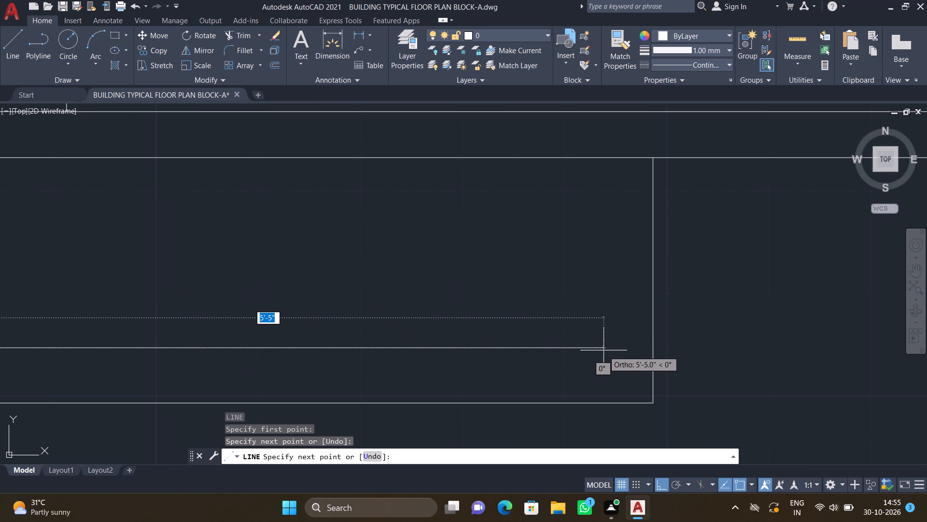
left_click(604, 349)
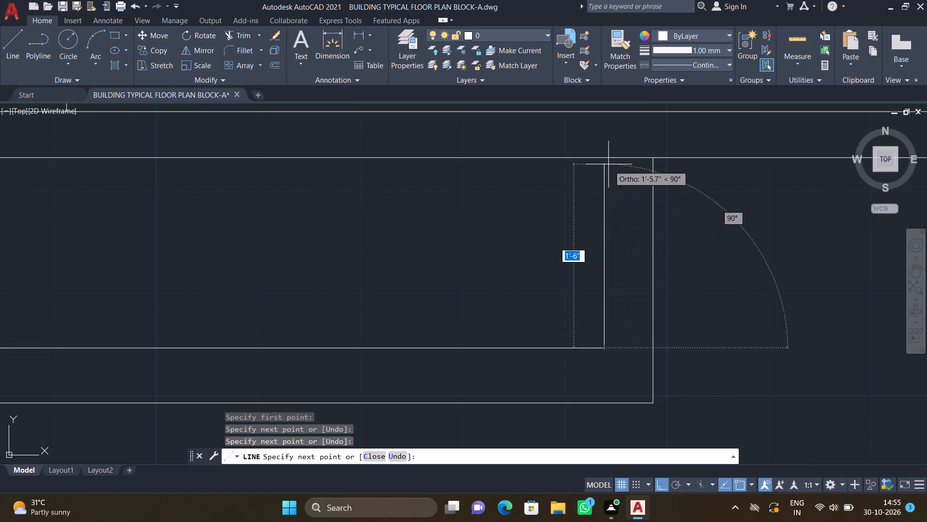
scroll(608, 163, "up", 1)
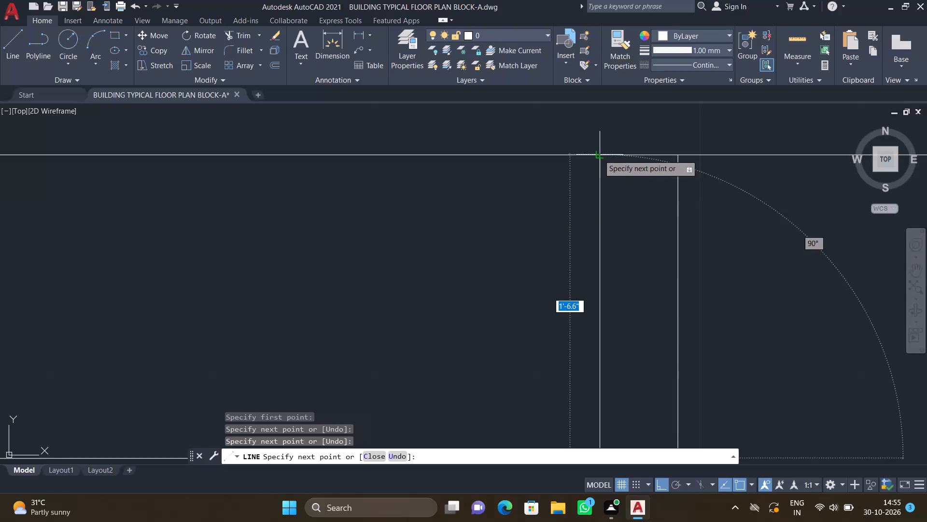
left_click(599, 154)
key("Return")
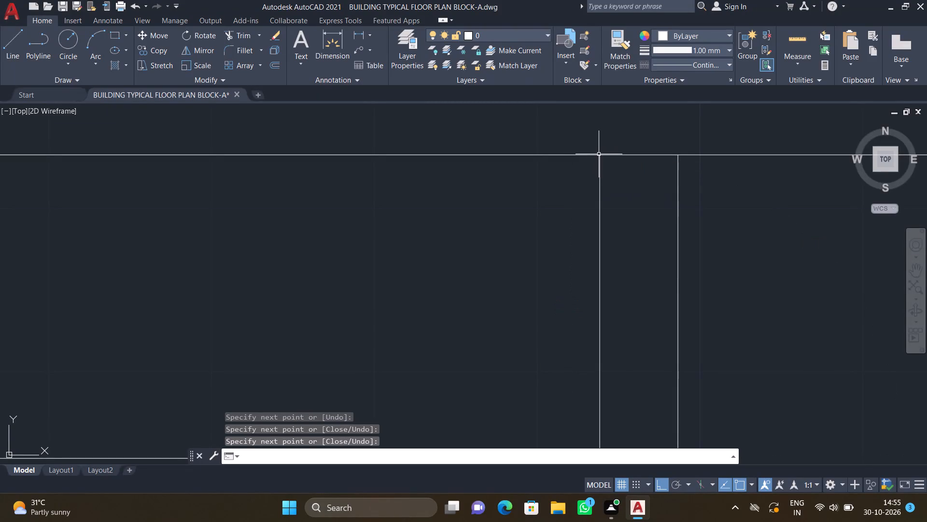
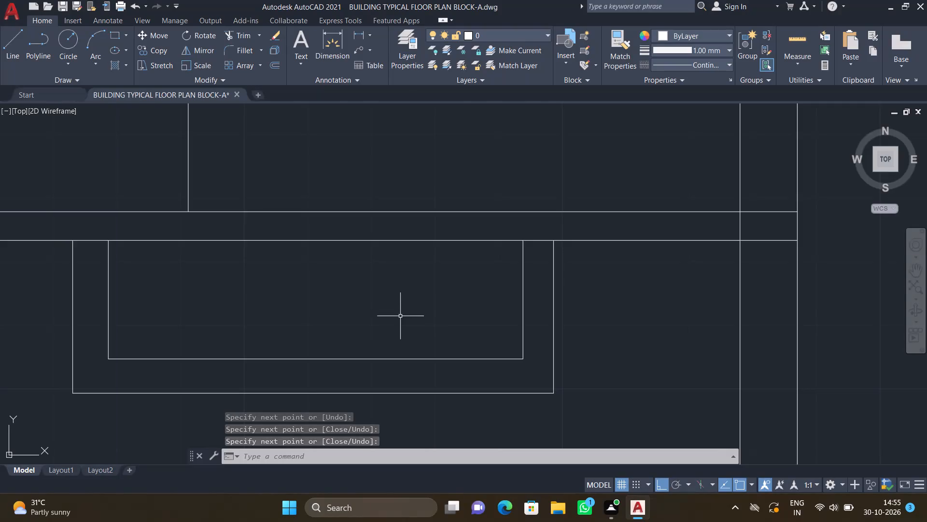
Draw a slightly slanted north-south line about 3' long inside the rectangular outline in the upper-west room, beside the outline's west side.
scroll(399, 317, "down", 2)
middle_click_drag(379, 314, 480, 290)
scroll(328, 282, "down", 3)
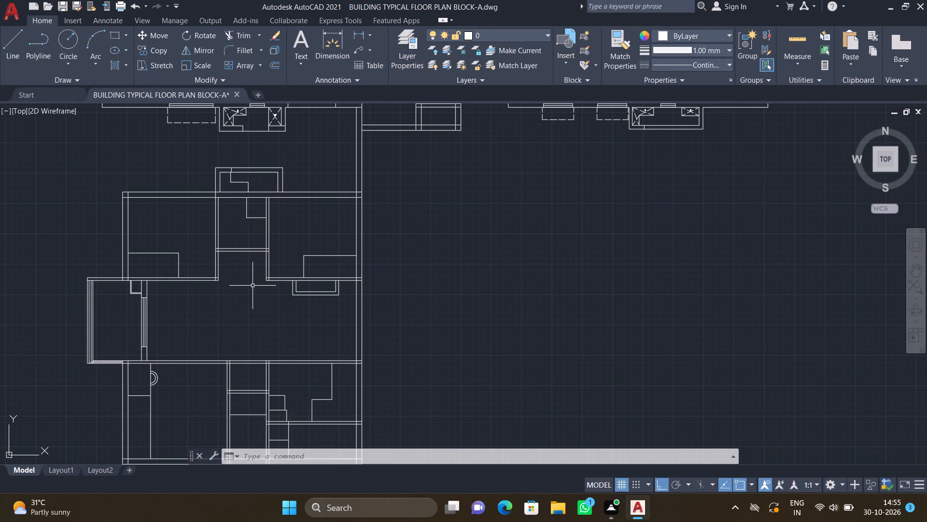
key("l")
key("Return")
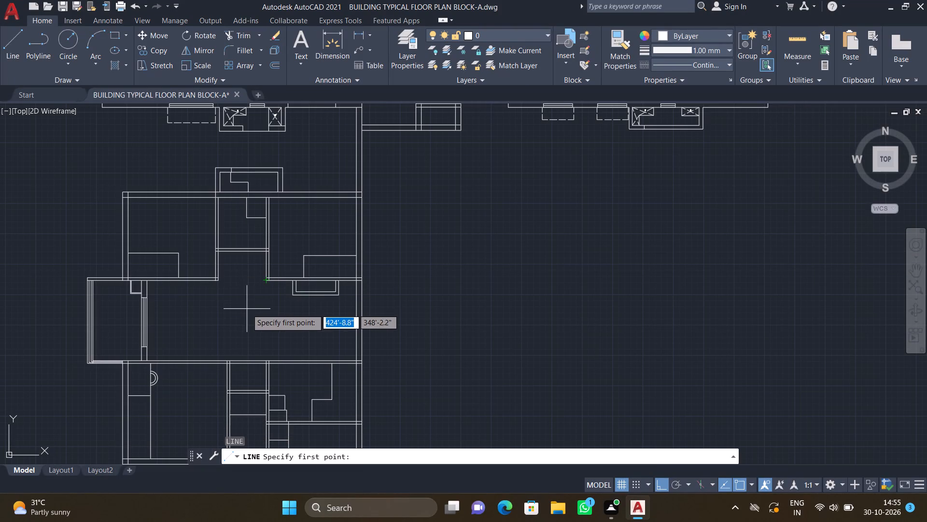
middle_click_drag(251, 298, 428, 312)
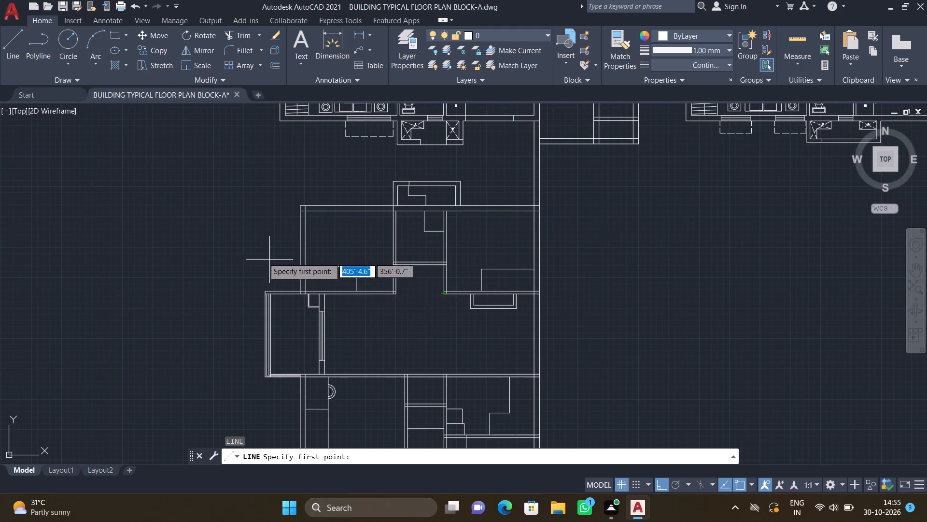
scroll(315, 304, "up", 2)
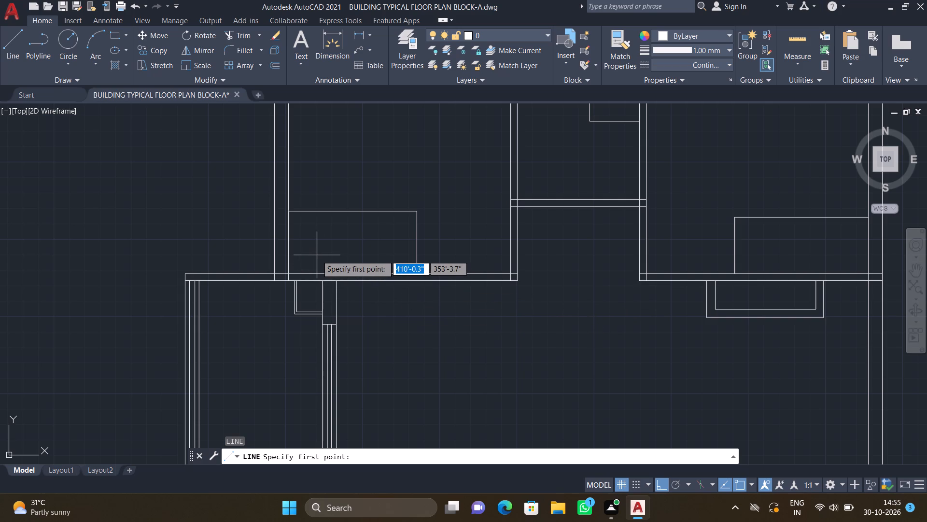
key("F8")
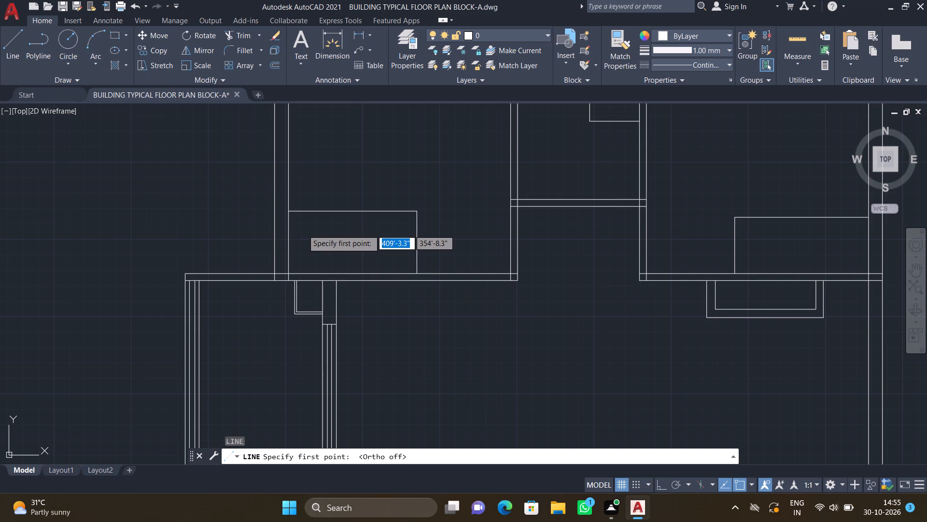
scroll(307, 230, "up", 2)
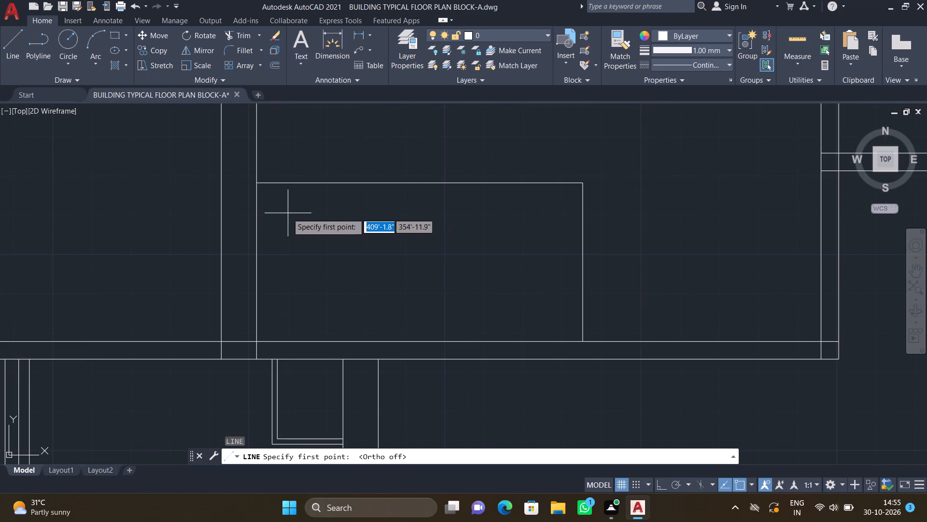
scroll(267, 193, "up", 1)
left_click_drag(262, 187, 261, 187)
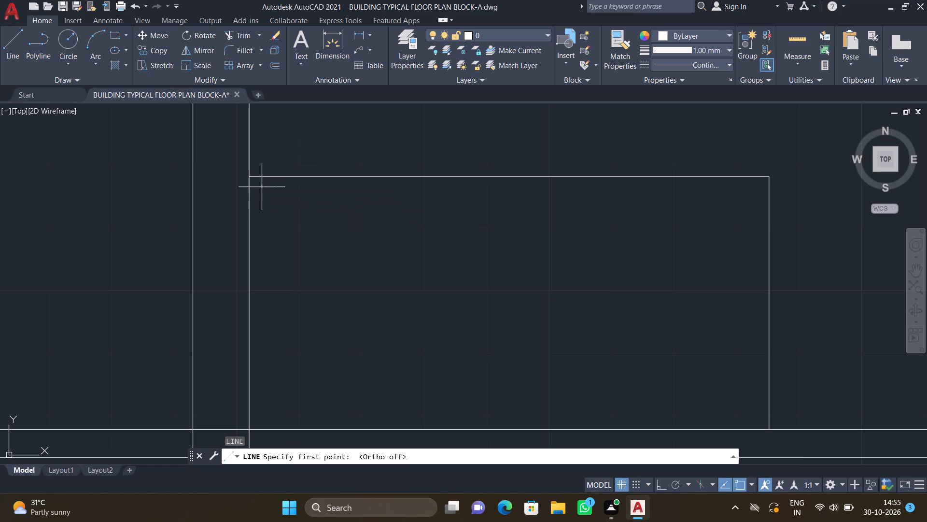
left_click_drag(261, 187, 261, 191)
scroll(273, 413, "up", 1)
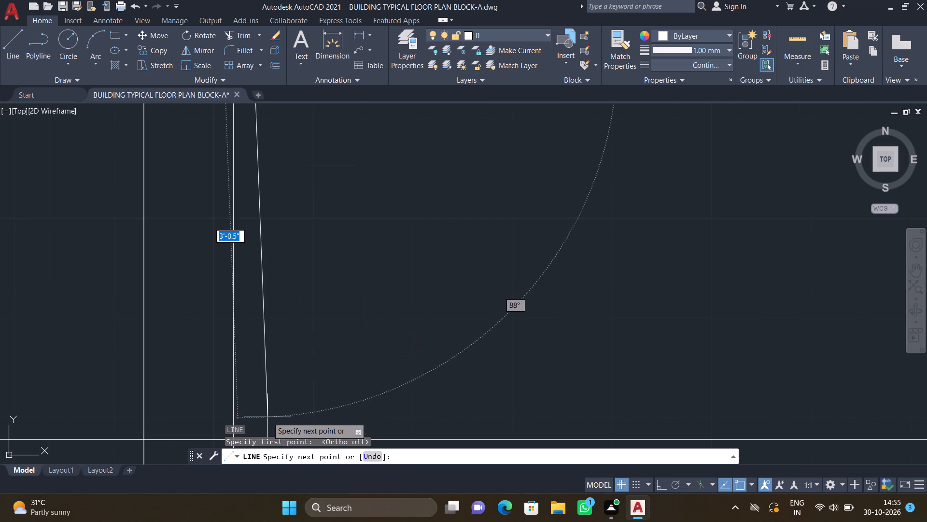
left_click(263, 421)
key("Return")
key("backslash")
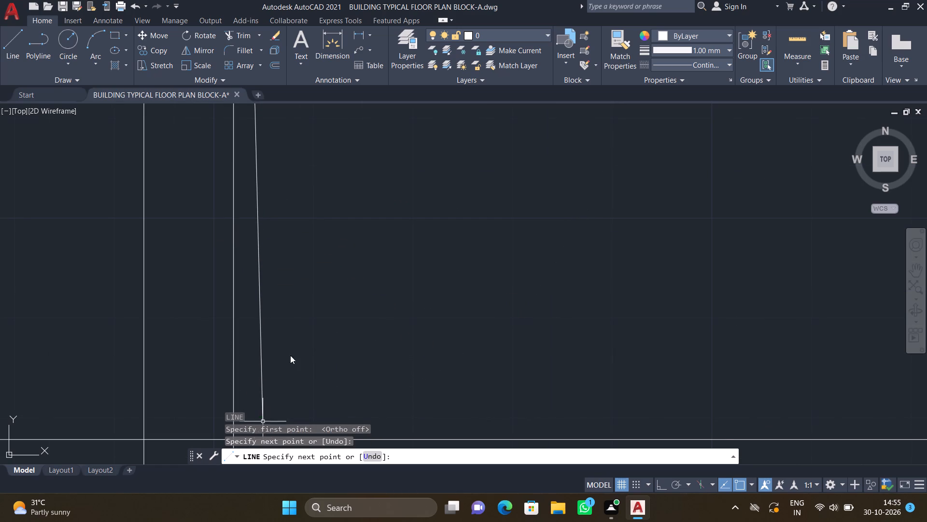
scroll(291, 351, "down", 2)
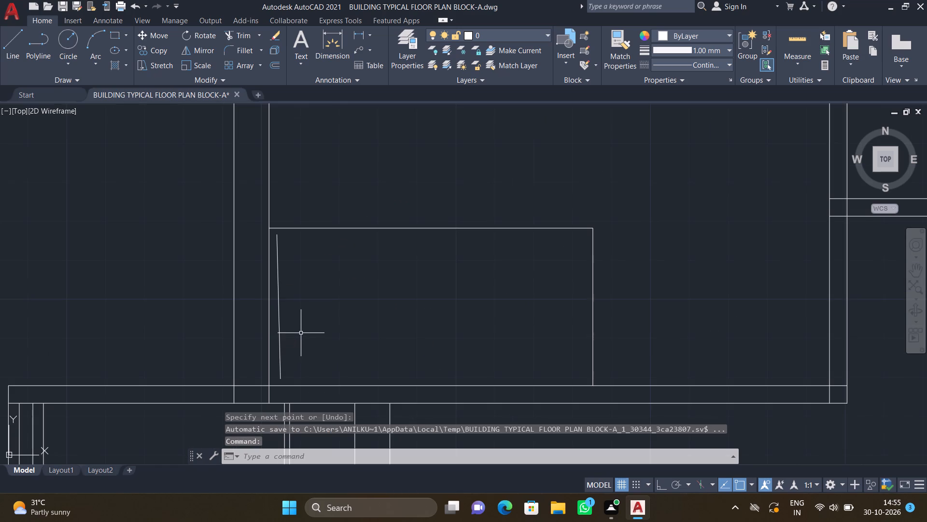
Copy the slanted line eastward from its midpoint as an array of 15 items, about 5.3" apart, filling the outline.
key("F8")
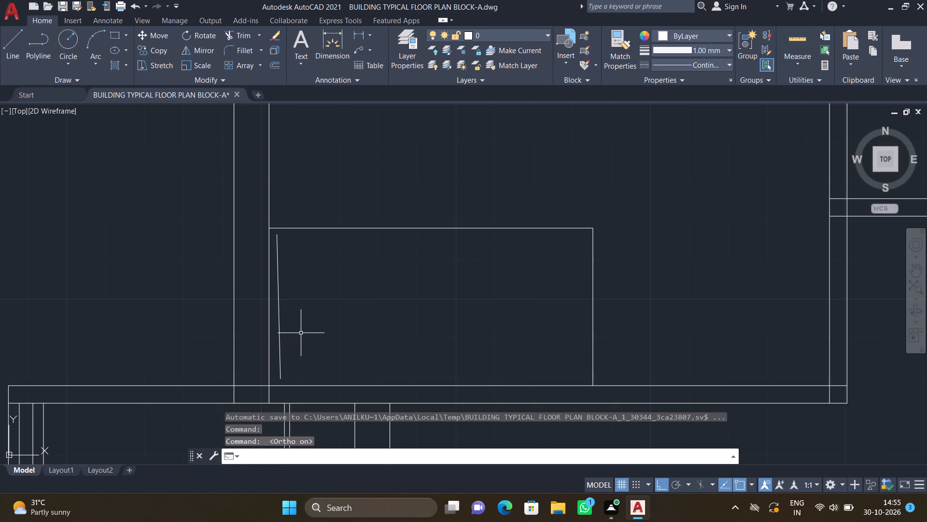
key("c")
key("o")
key("Return")
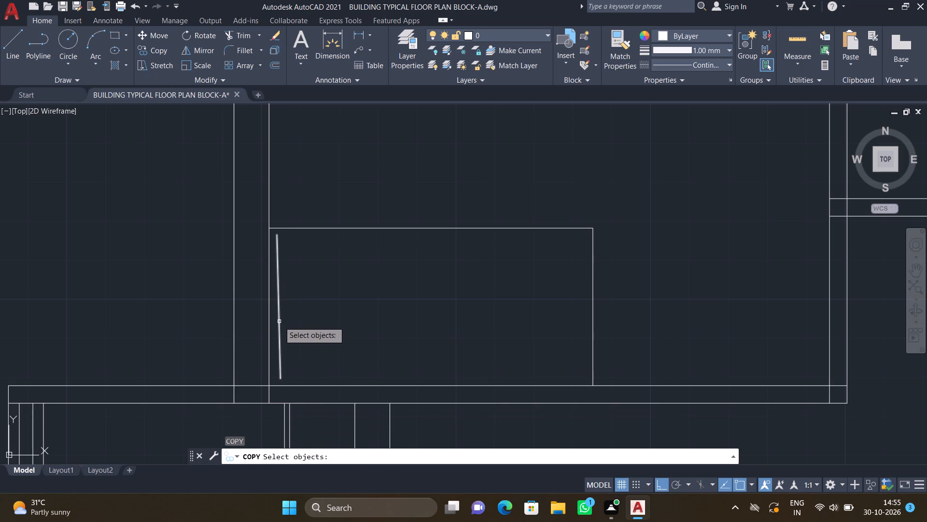
left_click(279, 321)
key("Return")
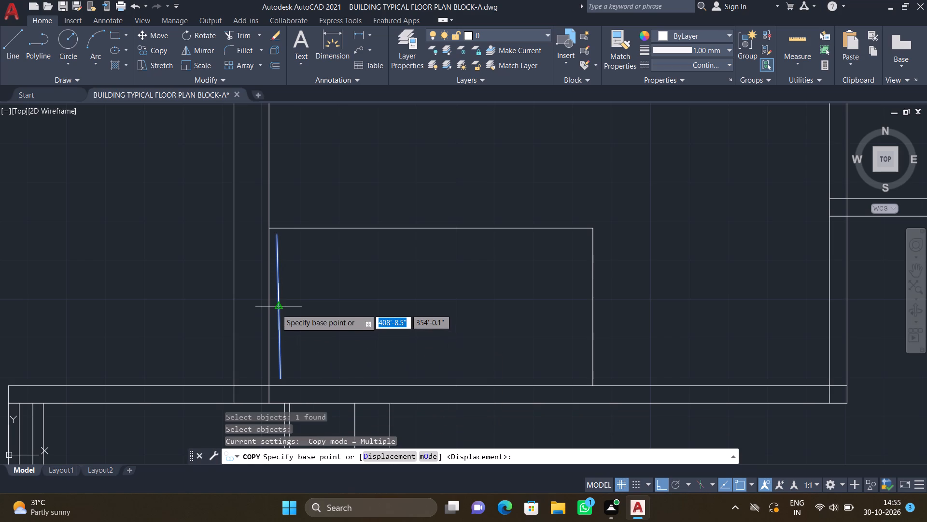
double_click(277, 308)
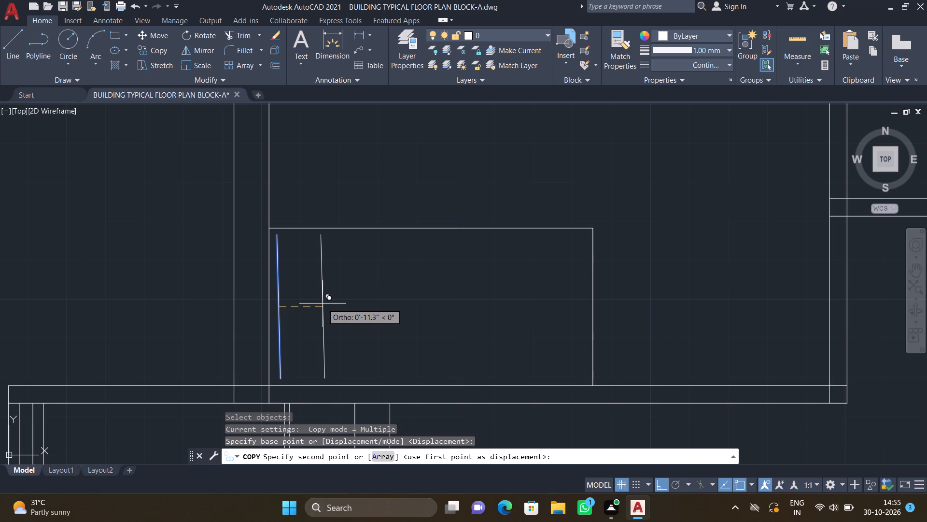
key("a")
key("Return")
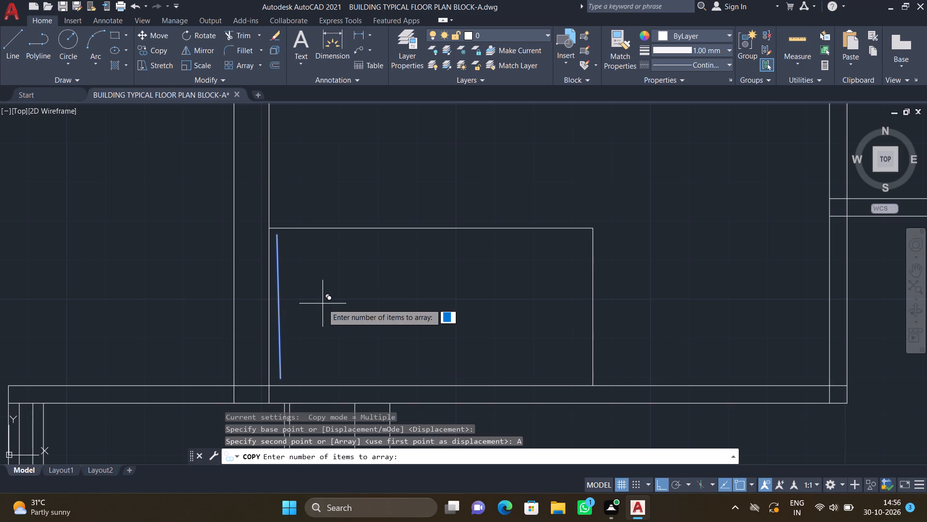
type("15")
key("Return")
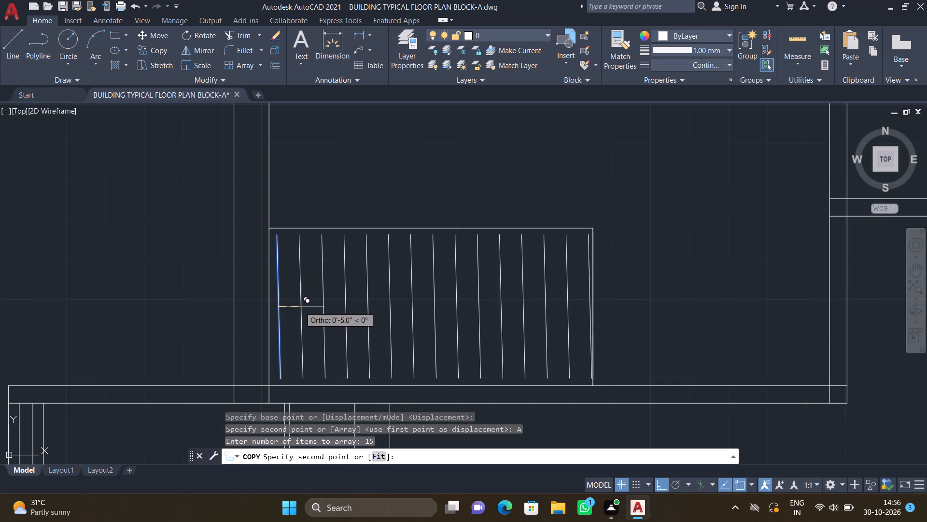
left_click(299, 307)
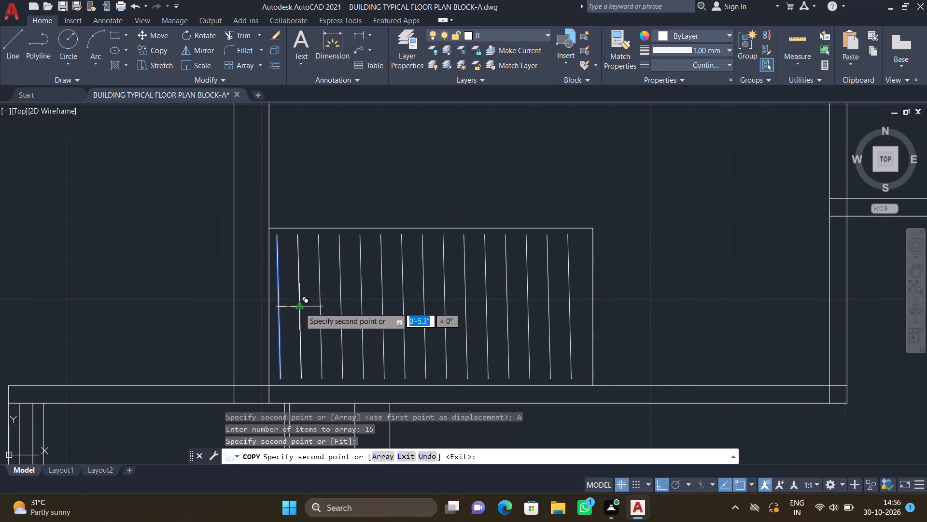
key("Return")
Draw a horizontal line about 6'-7" long through the midpoints of the 15 slanted lines, extending slightly beyond both ends.
key("l")
key("Return")
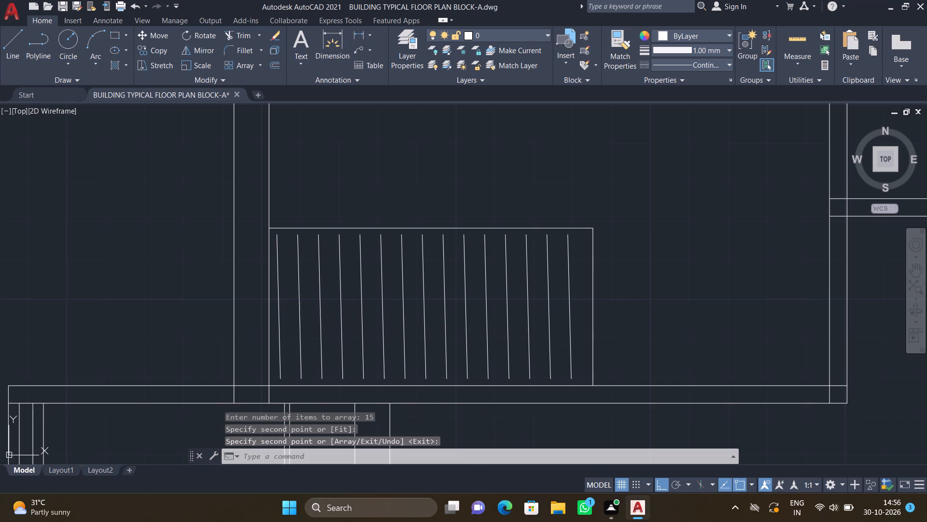
scroll(287, 302, "up", 2)
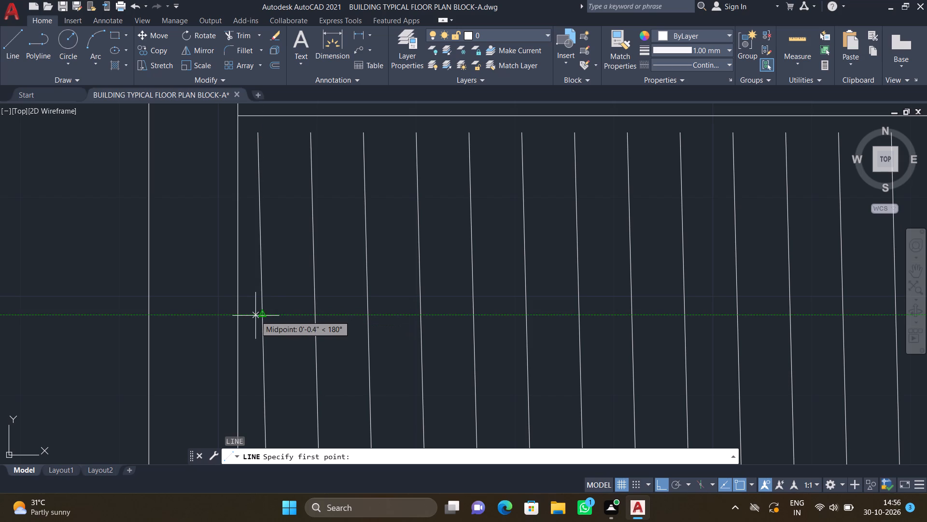
left_click(249, 315)
scroll(364, 301, "down", 2)
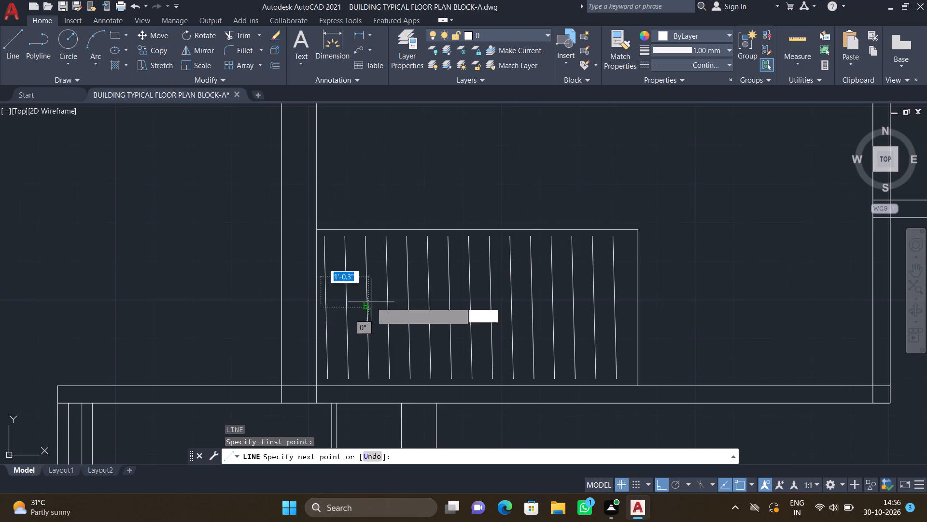
scroll(627, 314, "up", 2)
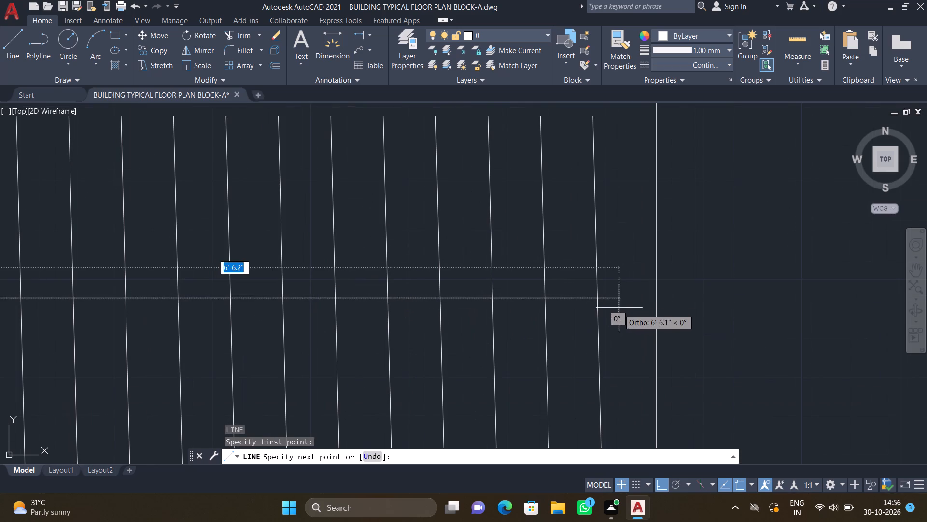
left_click(630, 301)
key("Return")
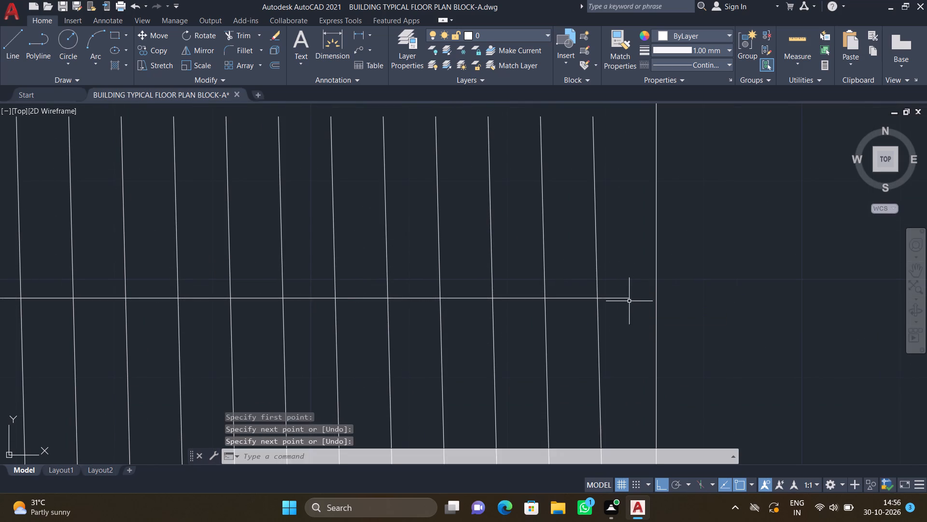
Draw a slanted line inside the rectangular outline in the upper-east room, near the outline's west side, leaning east at its north end.
scroll(629, 301, "down", 4)
middle_click_drag(674, 327, 425, 323)
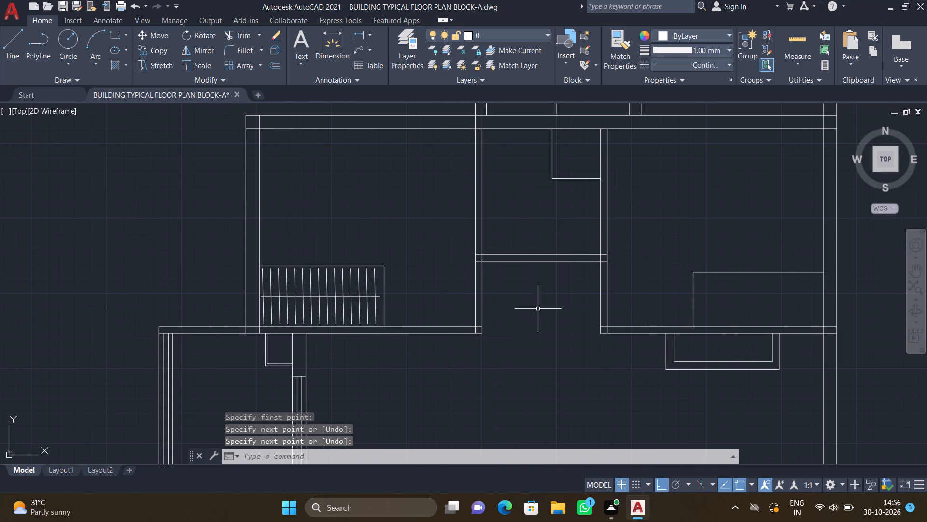
middle_click_drag(694, 305, 338, 308)
scroll(337, 285, "up", 2)
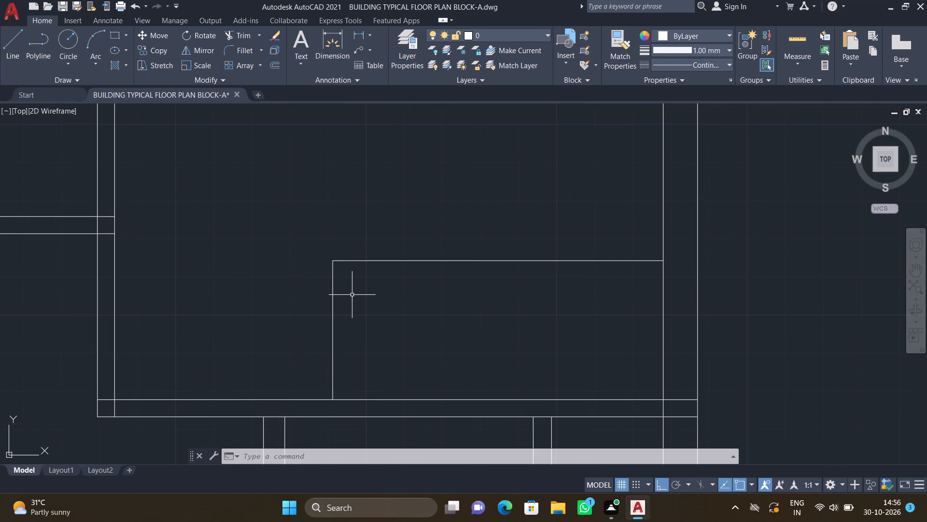
key("l")
key("Return")
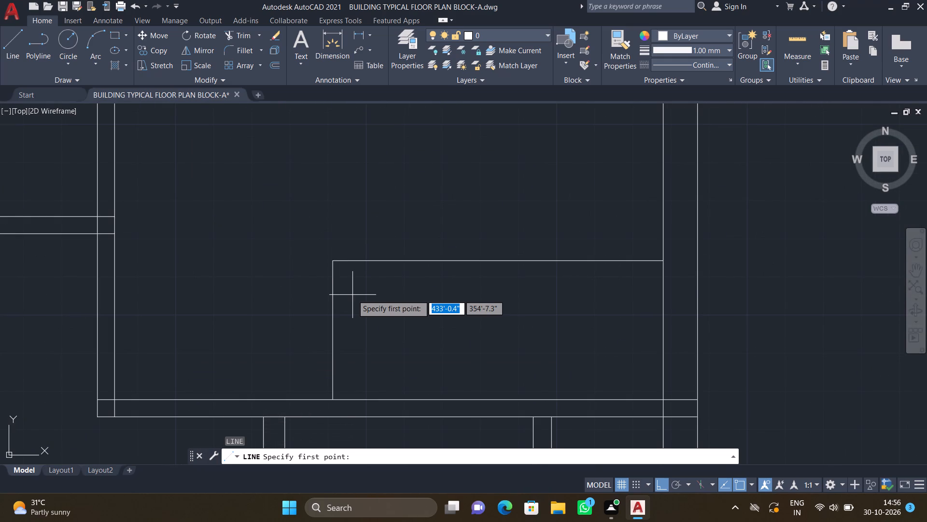
key("F8")
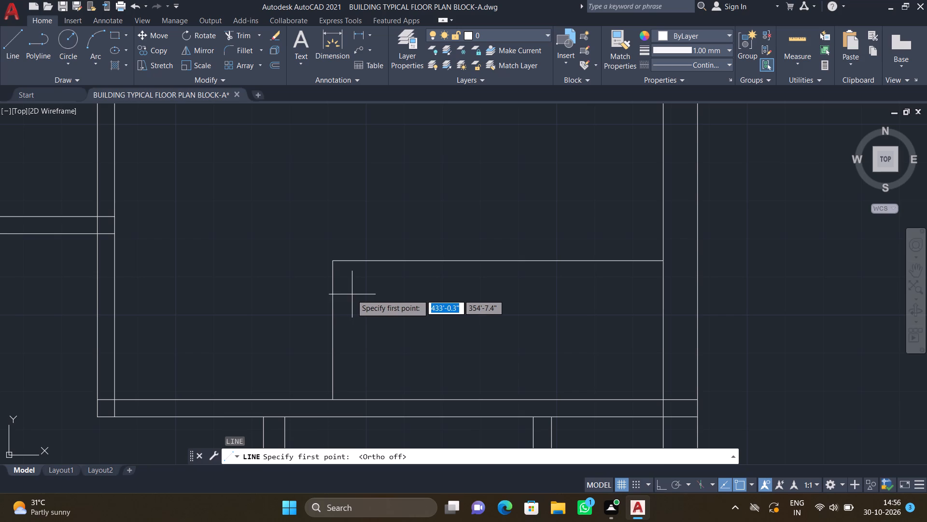
scroll(345, 272, "up", 2)
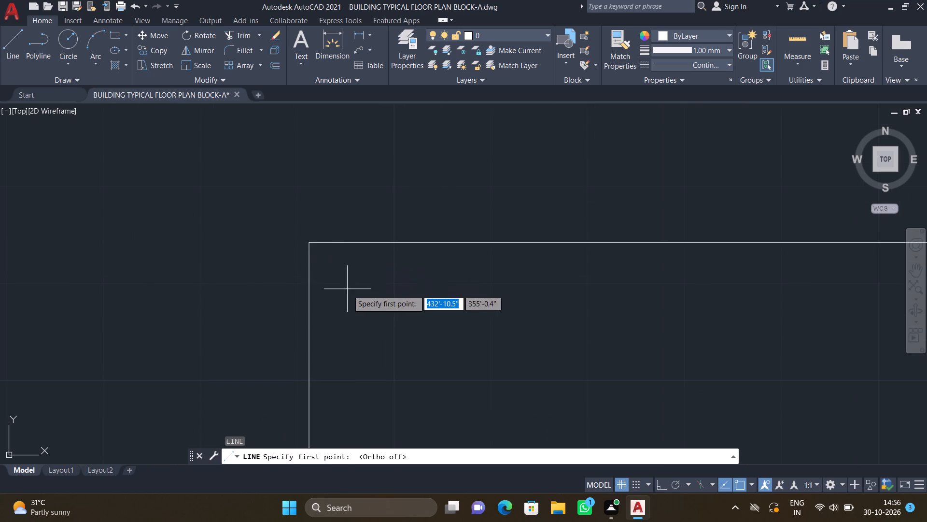
scroll(350, 294, "down", 2)
scroll(343, 403, "up", 1)
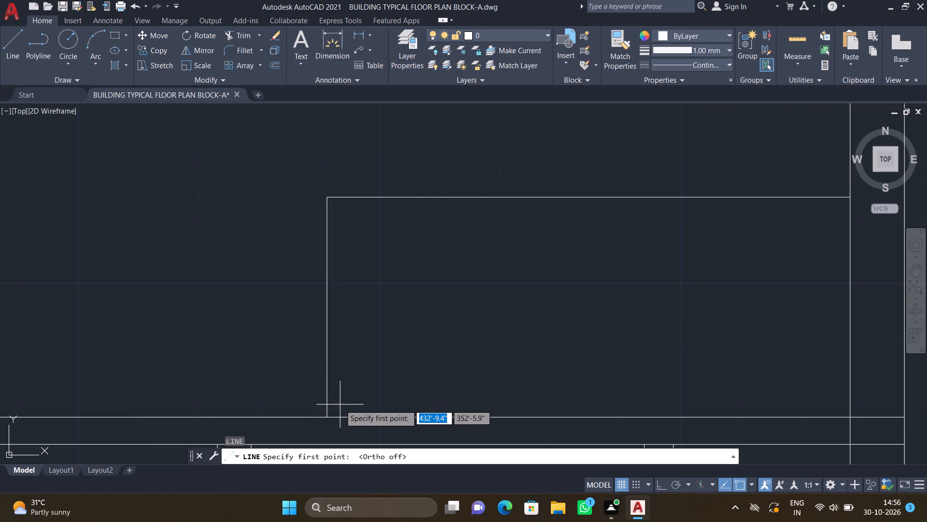
left_click(343, 404)
scroll(355, 215, "up", 2)
left_click(356, 195)
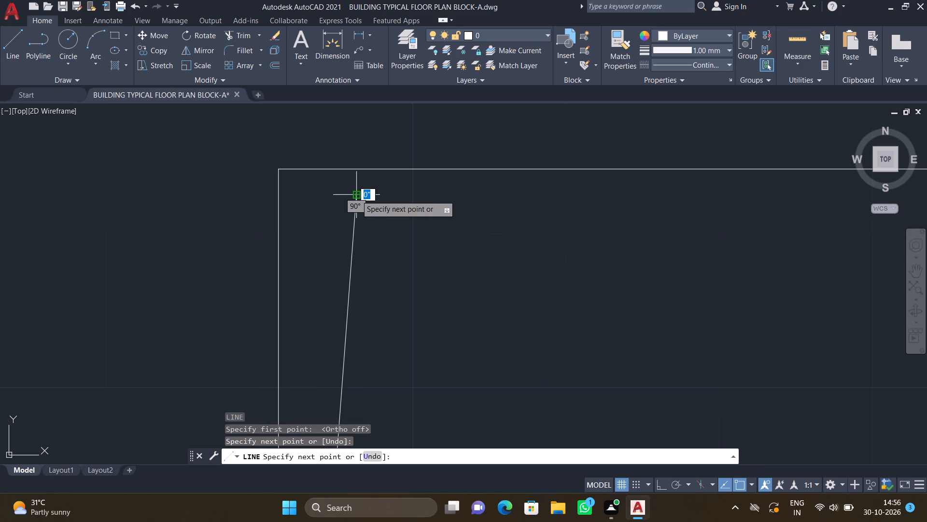
key("Return")
scroll(372, 229, "down", 3)
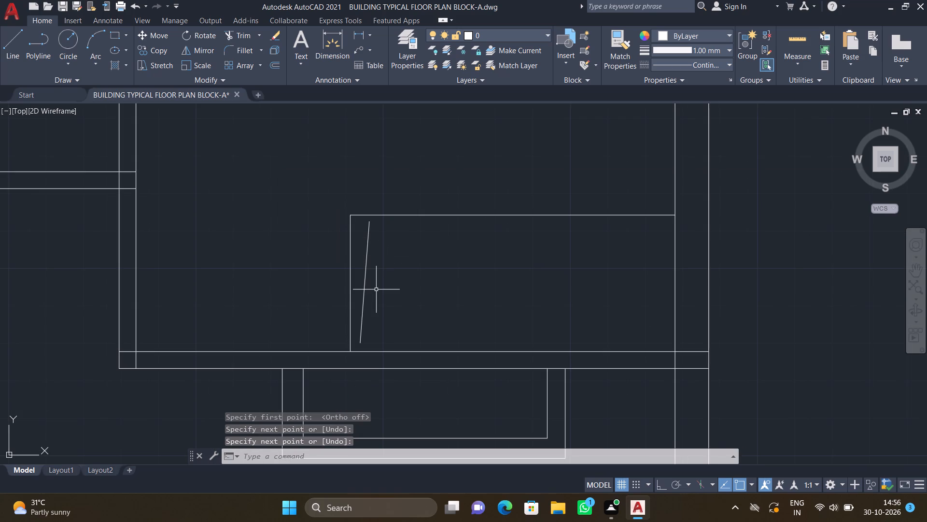
Copy the slanted line eastward from its midpoint as an array of 18 items, about 4.6" apart, filling the upper-east room's outline.
type("CO")
key("Return")
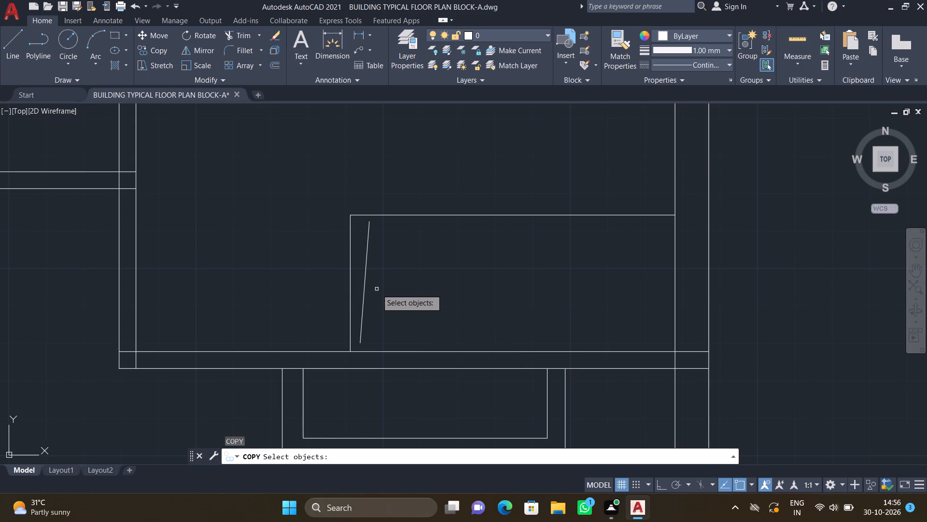
left_click(365, 276)
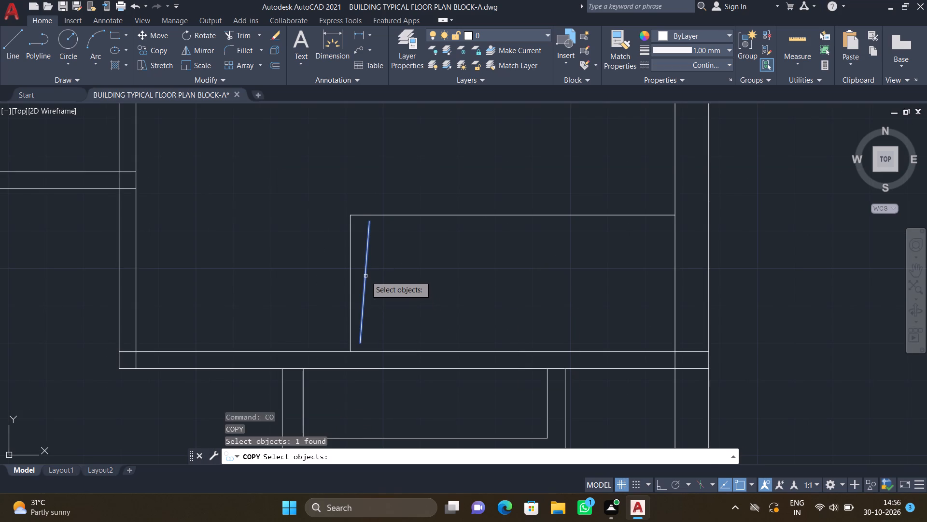
key("Return")
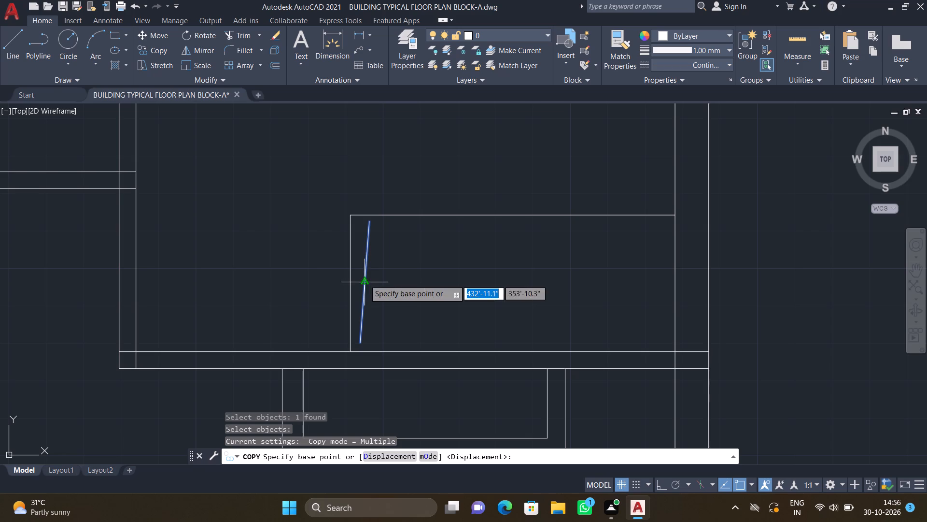
left_click(365, 280)
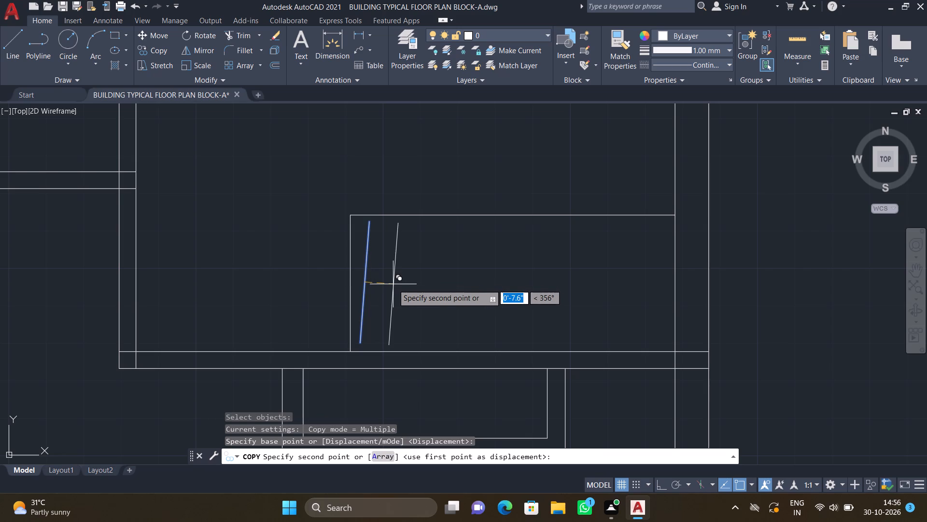
key("F8")
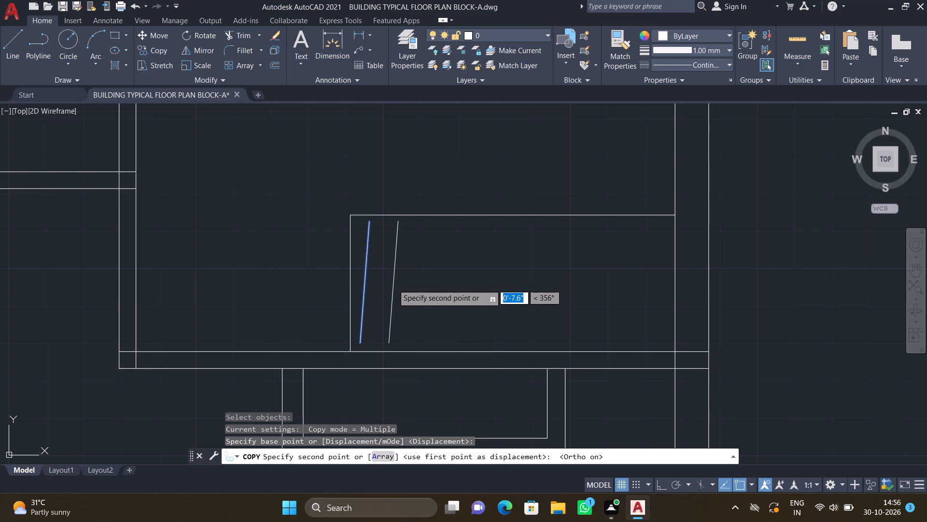
key("a")
key("Return")
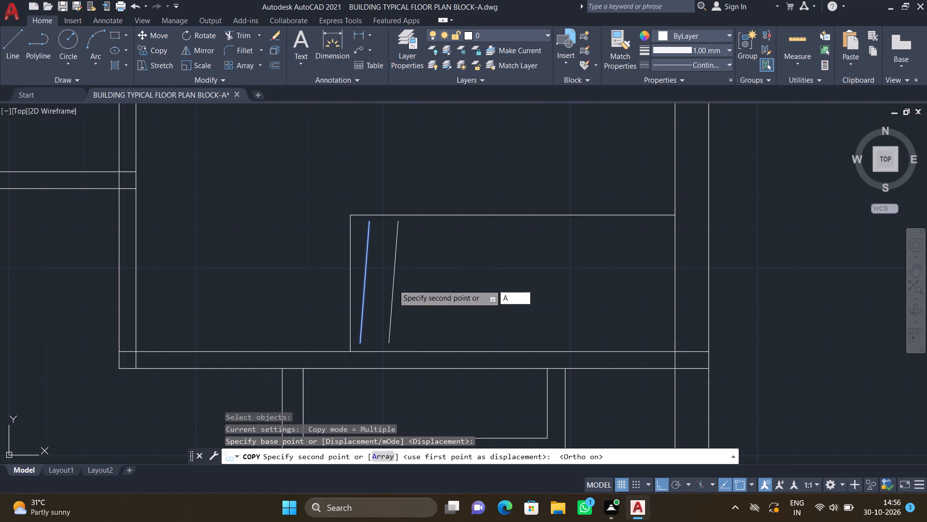
type("18")
key("Return")
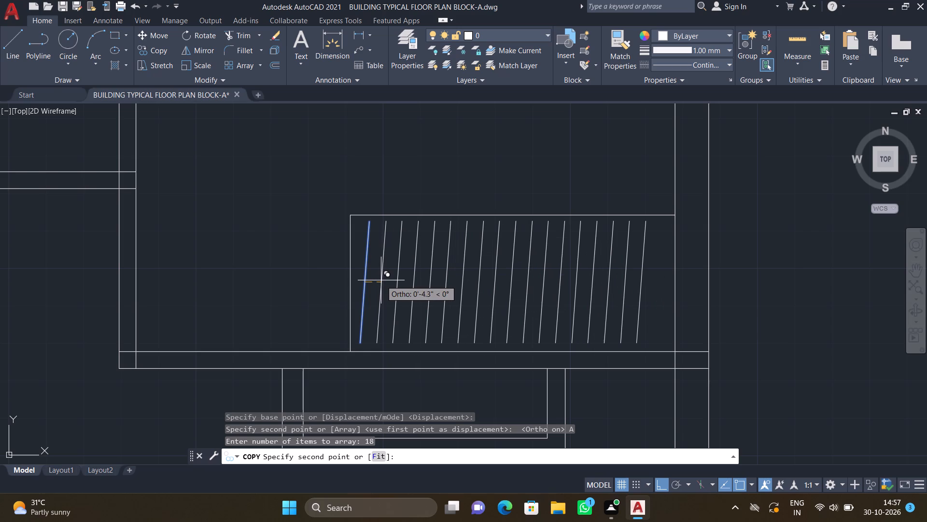
left_click(382, 280)
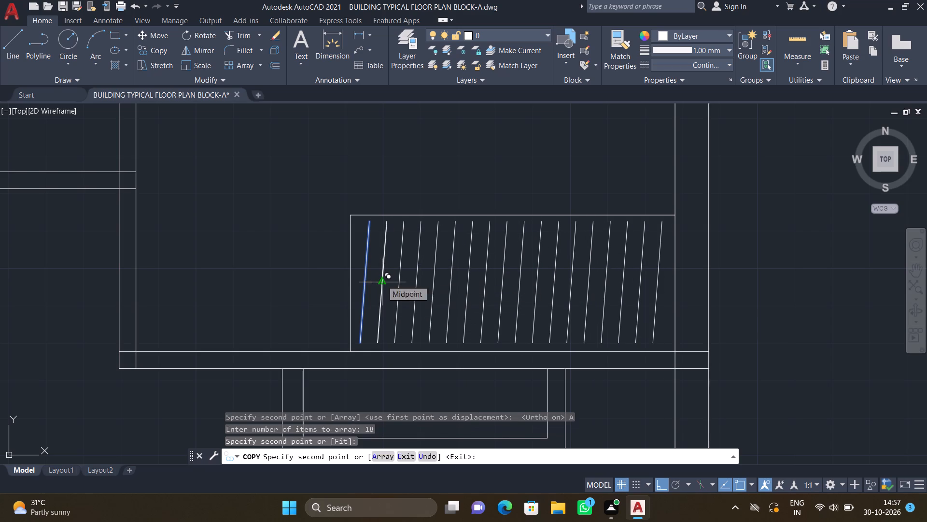
key("Return")
Draw a horizontal line through the midpoints of the 18 slanted lines in the upper-east room, extending slightly beyond both ends.
key("l")
key("Return")
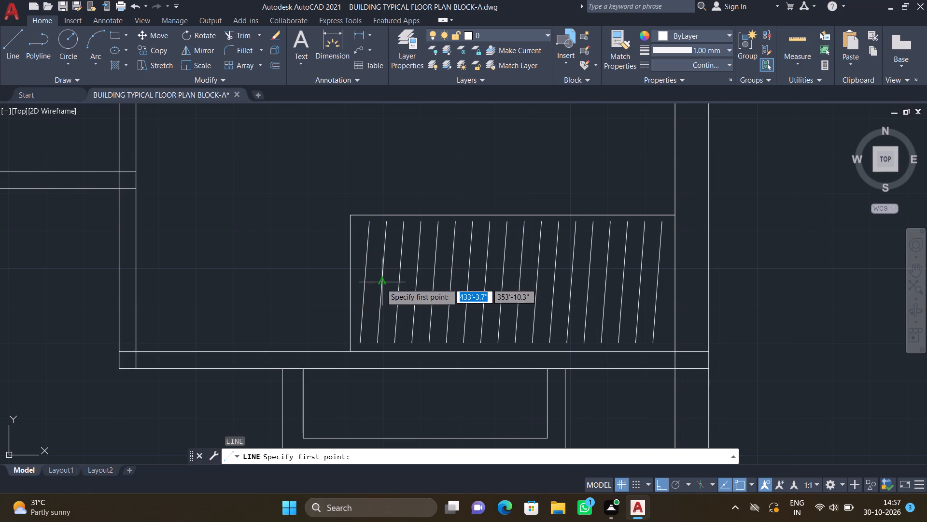
scroll(362, 275, "up", 2)
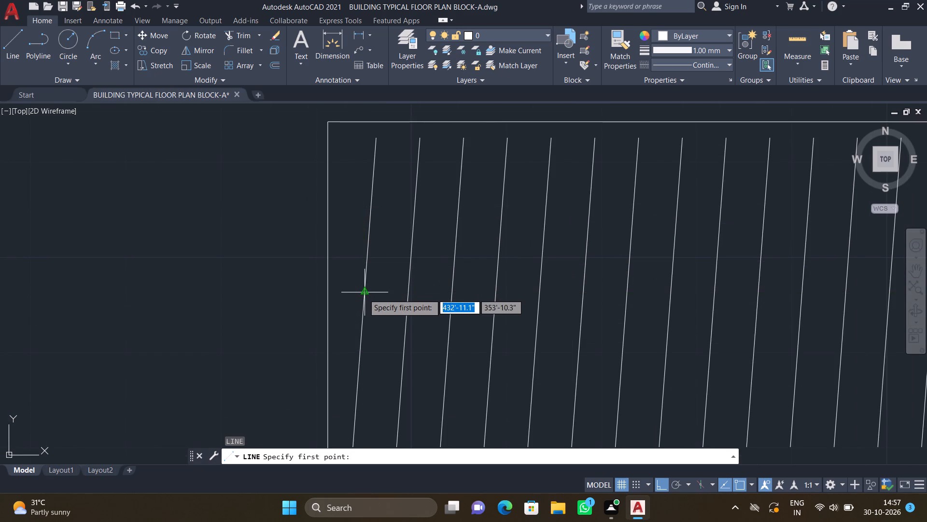
left_click(340, 290)
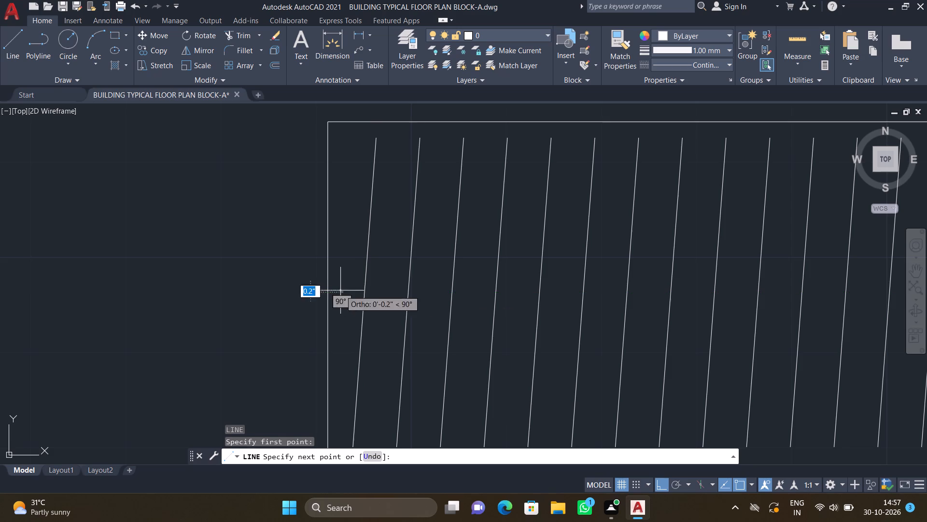
scroll(486, 278, "down", 2)
scroll(571, 283, "down", 1)
middle_click_drag(561, 280, 478, 279)
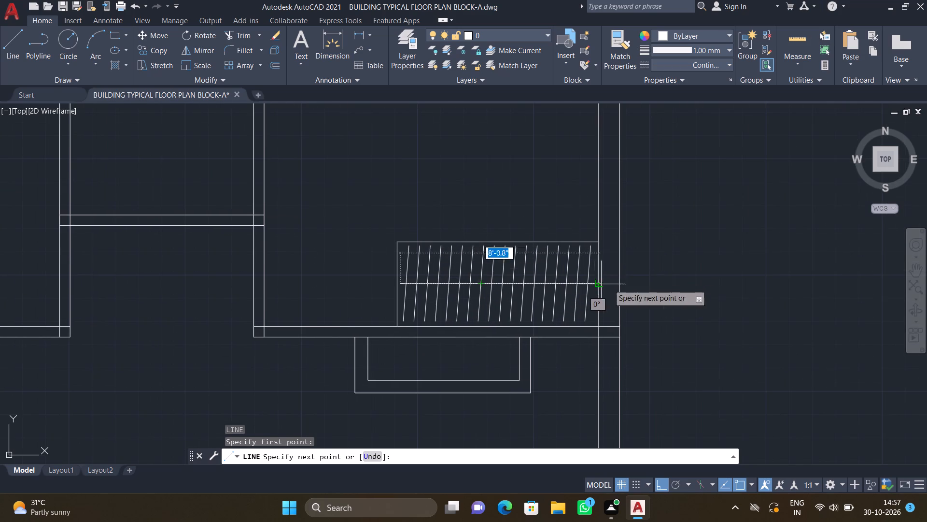
scroll(579, 281, "up", 4)
left_click(604, 286)
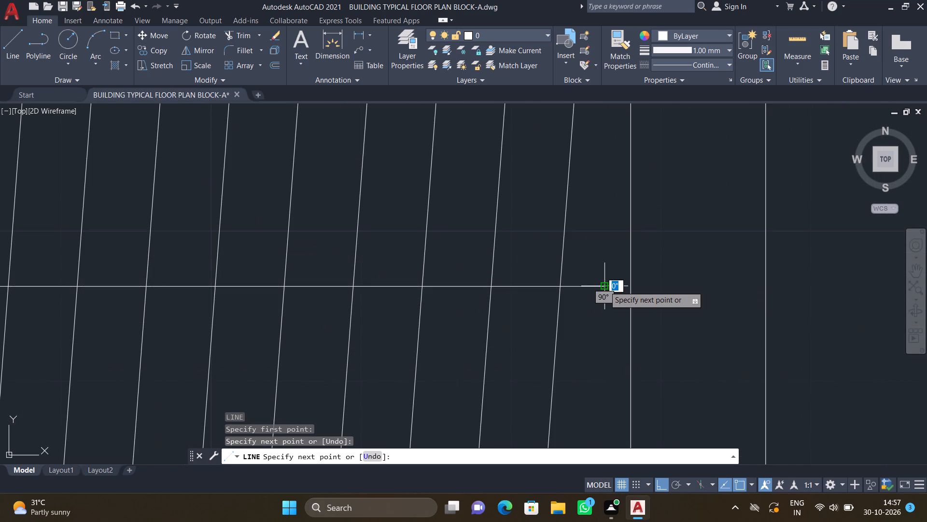
key("Return")
Draw a slightly slanted east-west line about 2'-9" long in the southwest room's west-wall outline, just south of its dividing line.
scroll(542, 300, "down", 1)
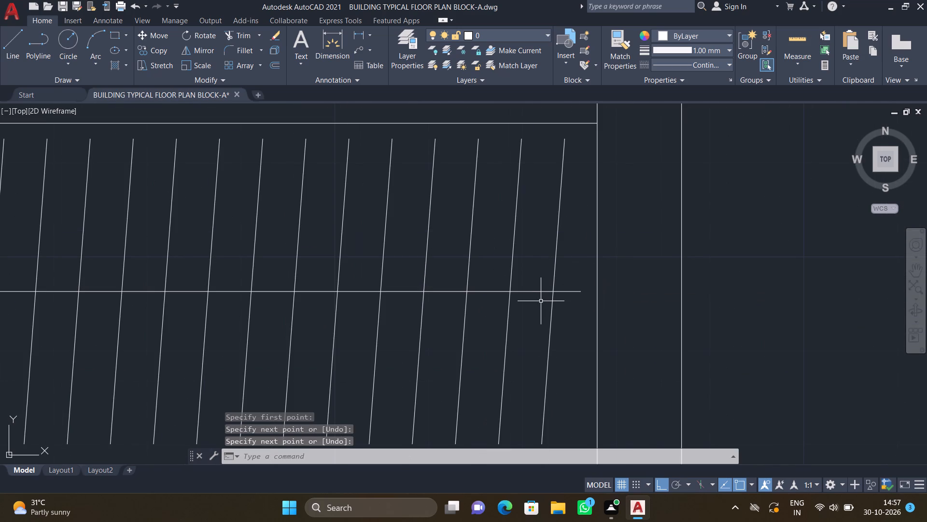
scroll(611, 348, "down", 5)
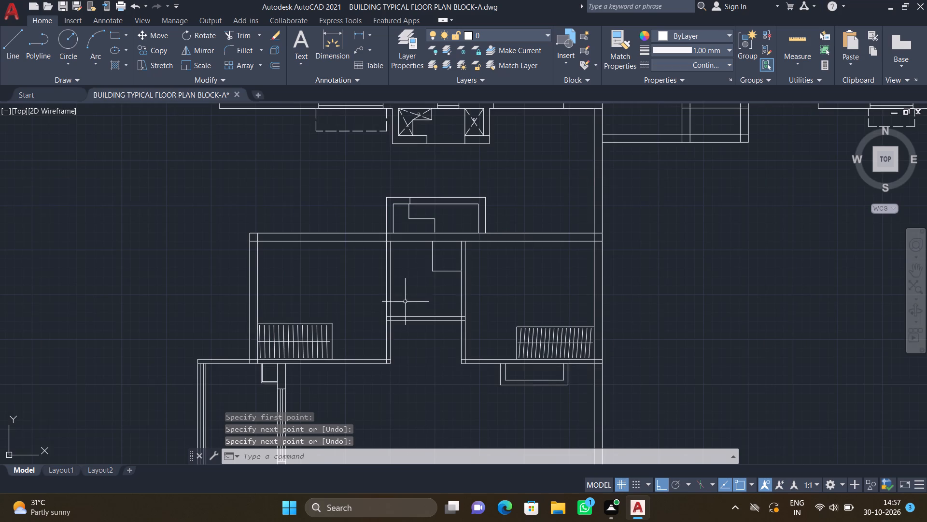
scroll(413, 294, "down", 2)
middle_click_drag(405, 336, 420, 308)
middle_click_drag(391, 406, 413, 300)
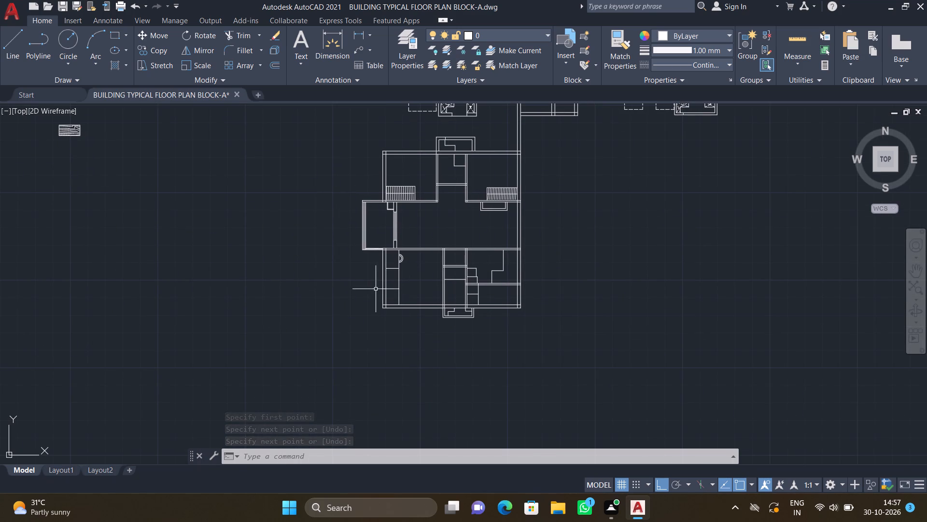
scroll(384, 277, "up", 5)
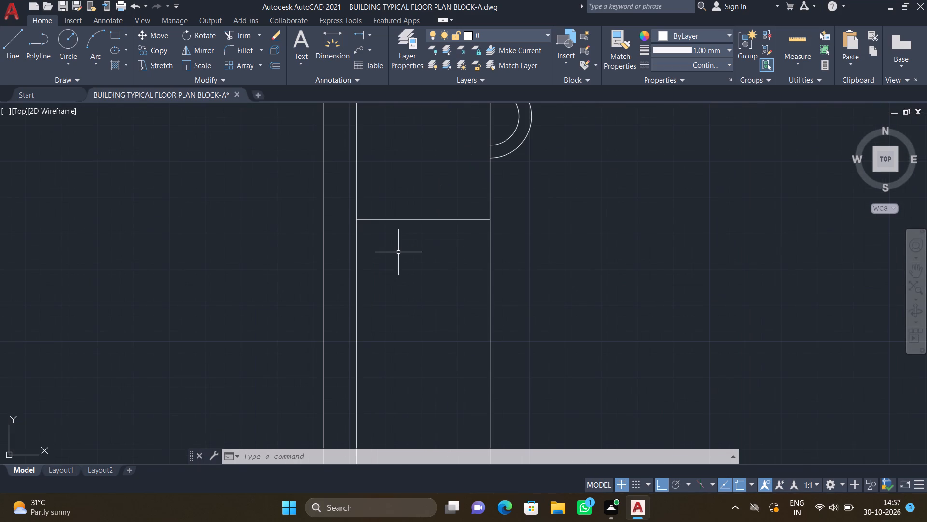
key("F8")
key("l")
key("Return")
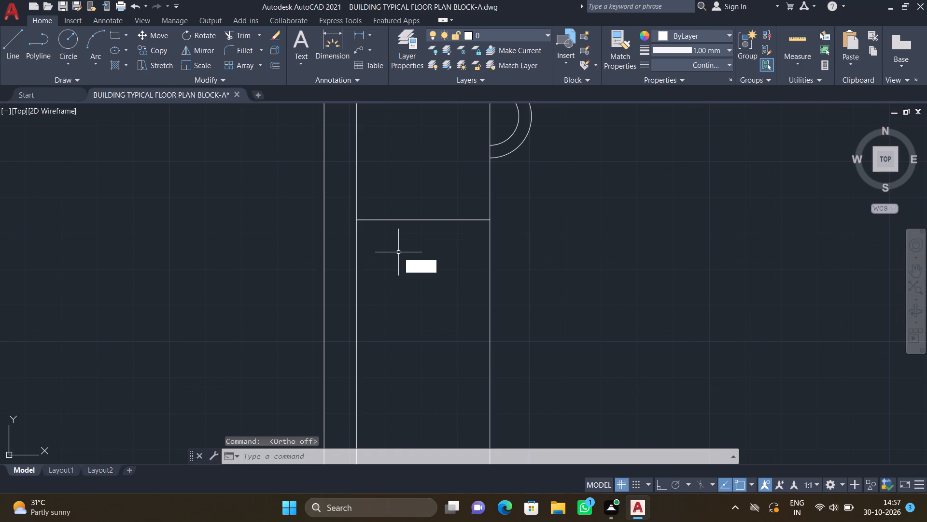
scroll(367, 236, "up", 2)
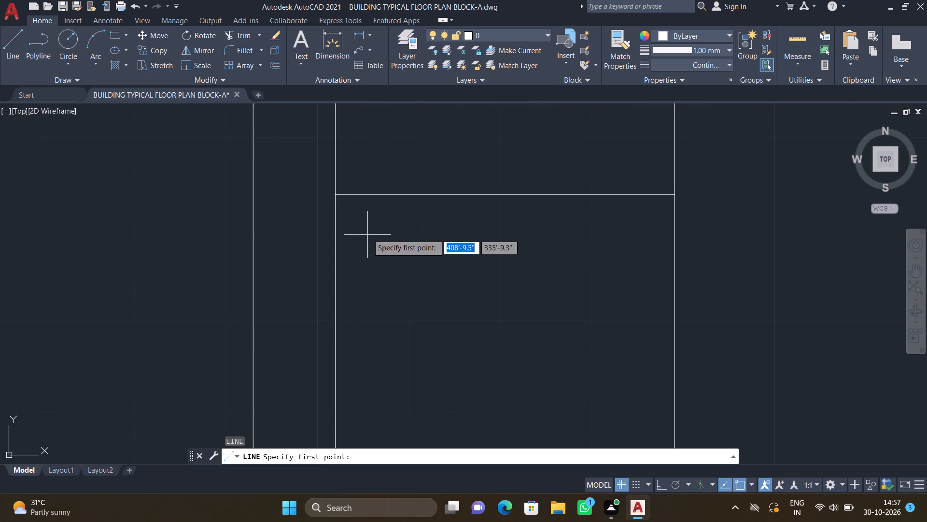
left_click(349, 221)
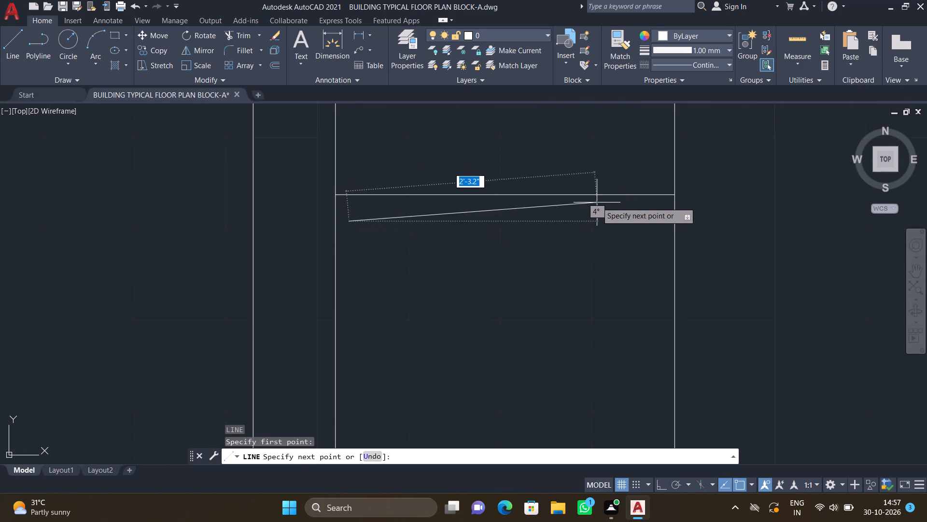
scroll(640, 206, "up", 2)
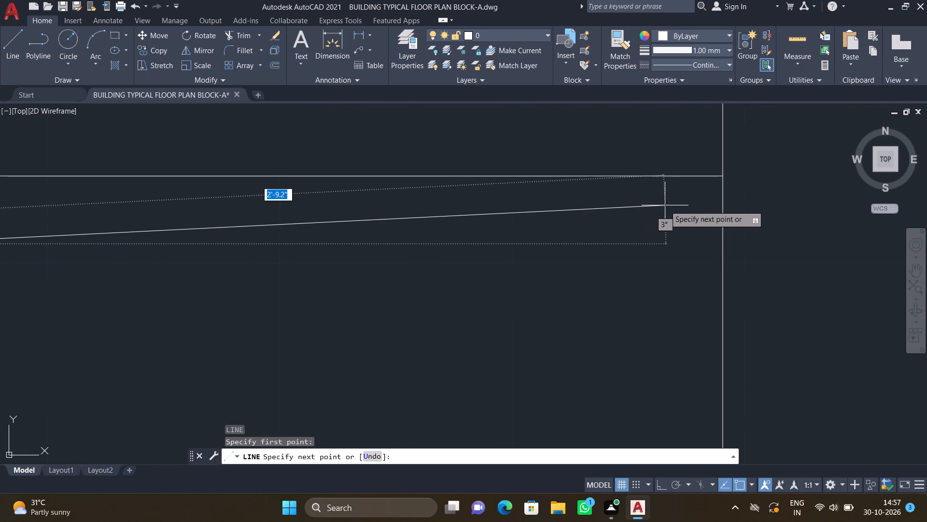
double_click(671, 205)
key("Return")
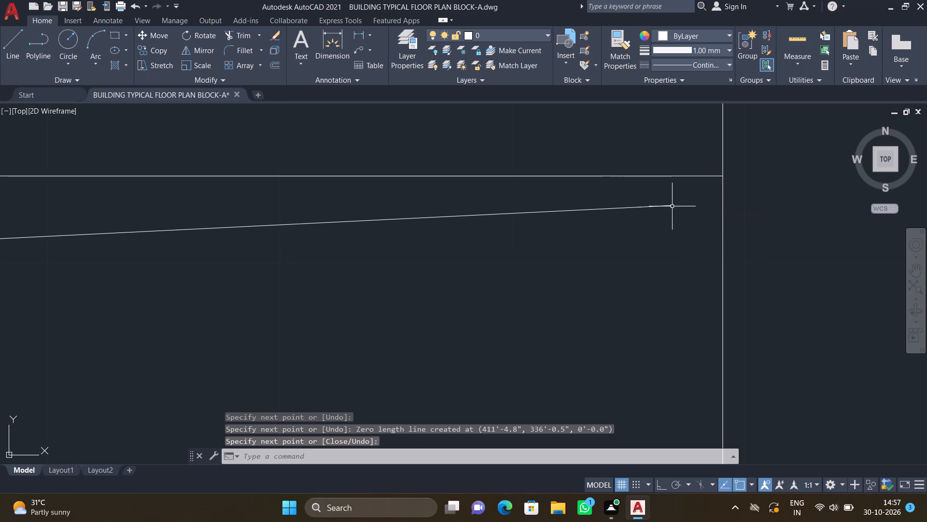
Copy the slanted line southward from its midpoint as an array of 18 items, about 5.5" apart, down the southwest room's outline.
scroll(514, 248, "down", 3)
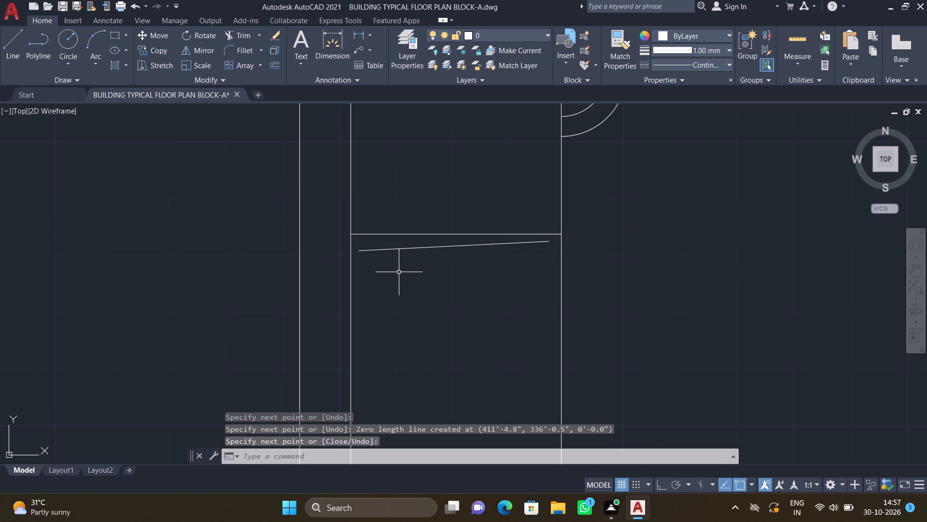
type("CO")
key("Return")
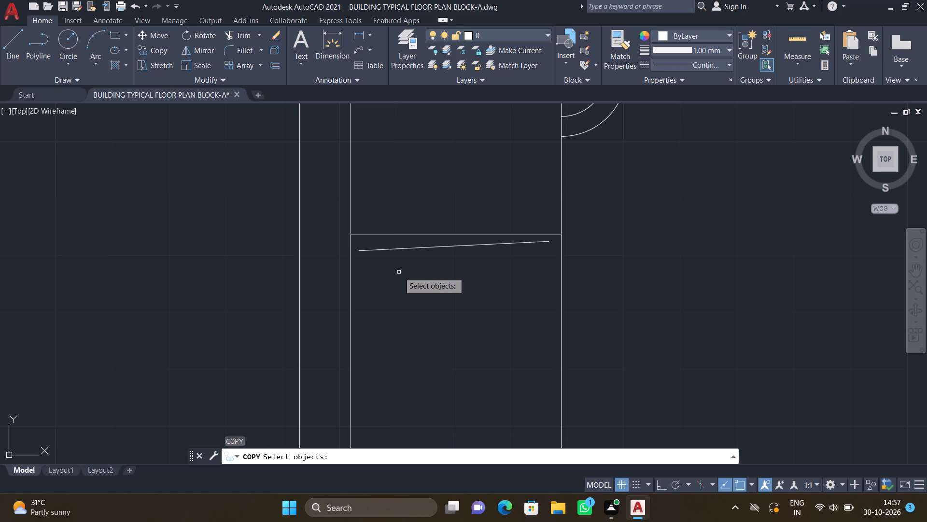
key("F8")
scroll(426, 246, "down", 2)
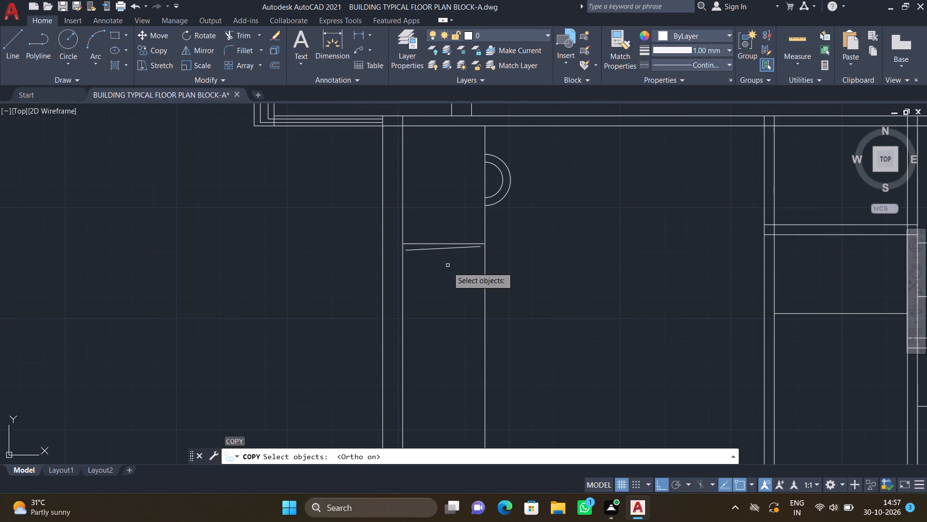
middle_click_drag(445, 284, 424, 217)
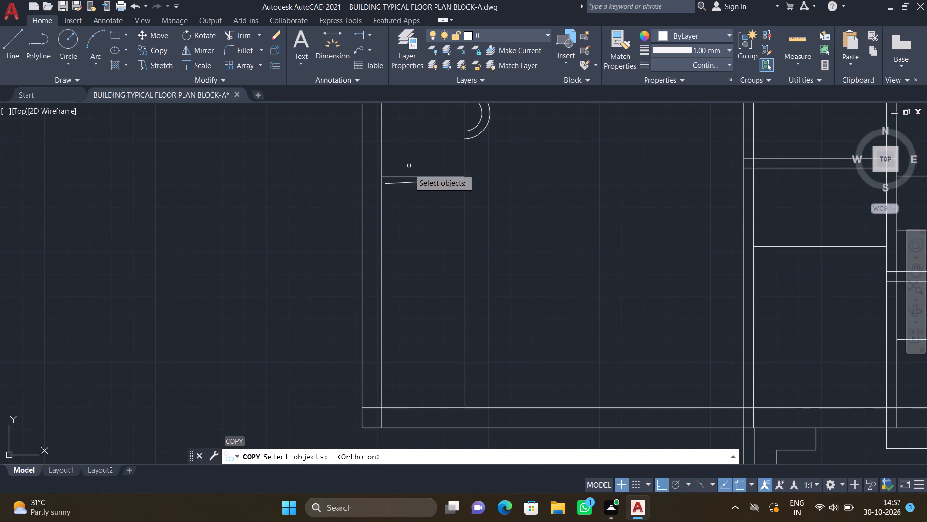
scroll(405, 184, "up", 1)
left_click(406, 181)
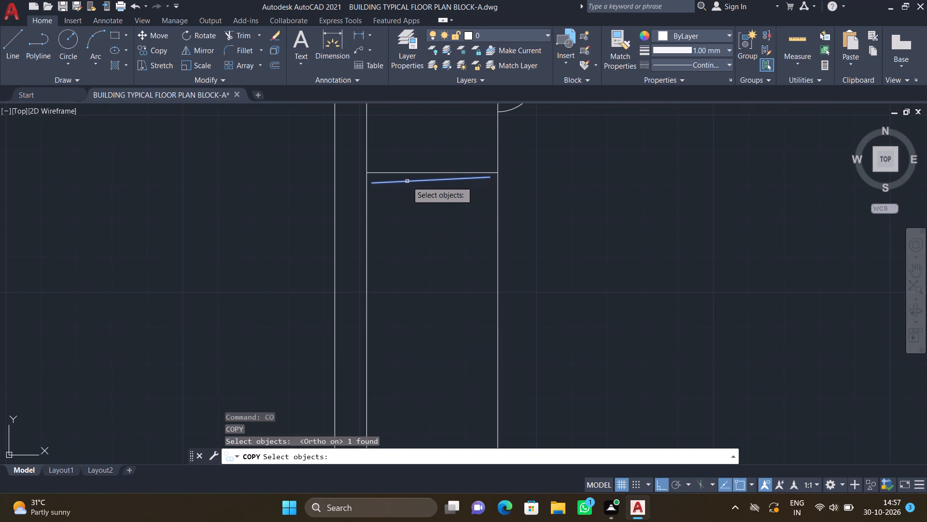
key("Return")
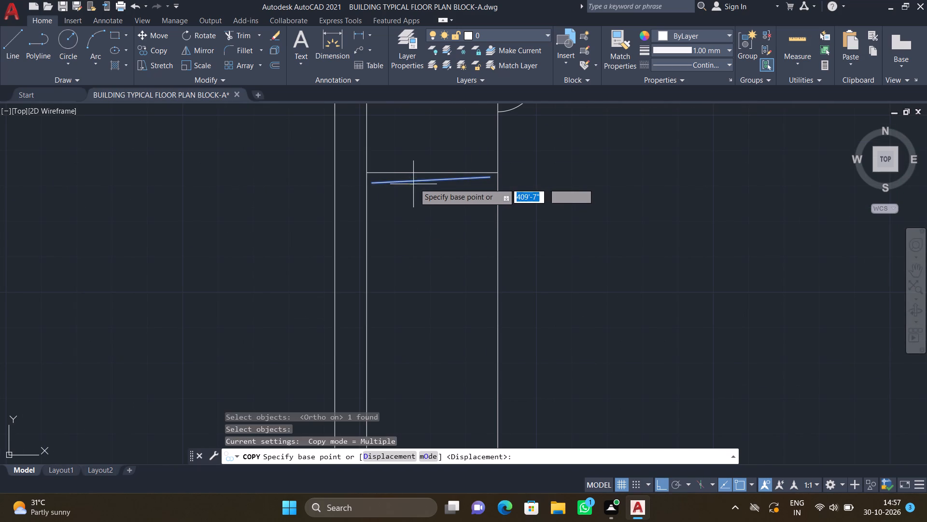
scroll(421, 185, "up", 2)
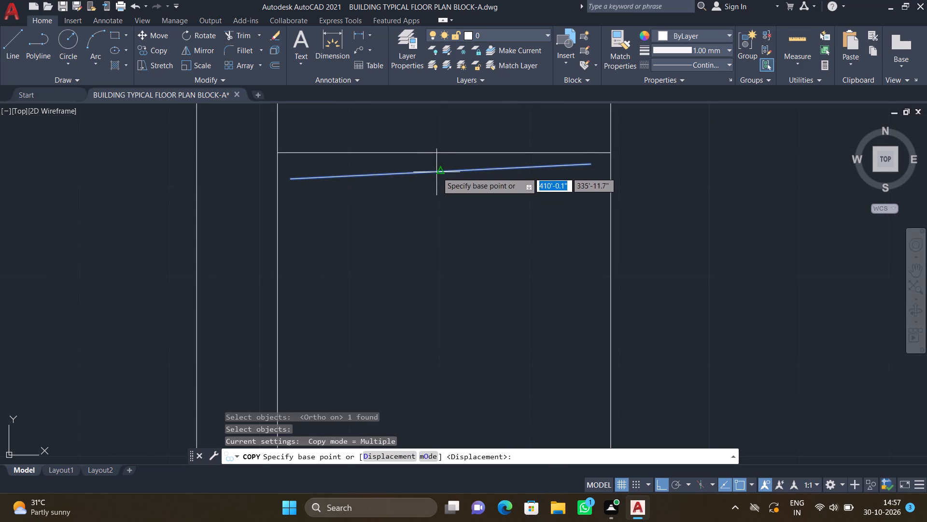
left_click(439, 171)
scroll(436, 221, "down", 1)
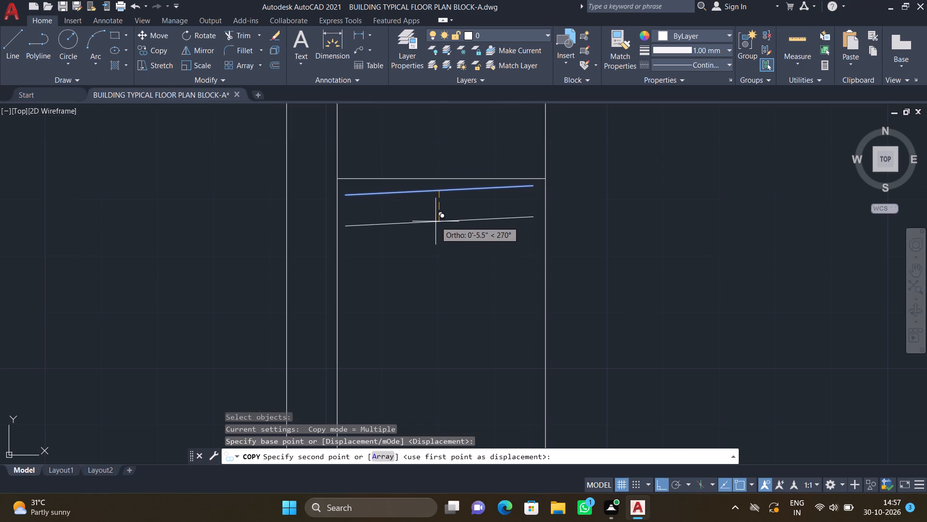
key("a")
key("Return")
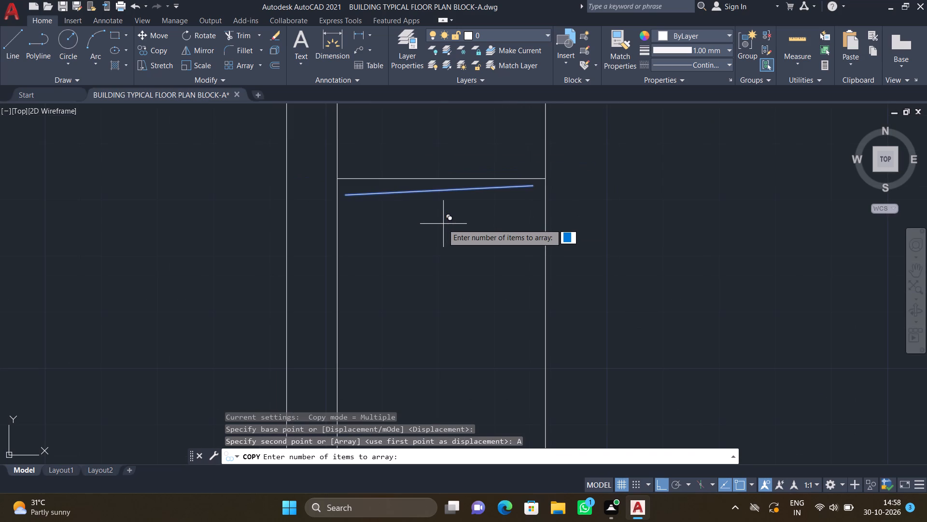
scroll(442, 227, "down", 3)
type("18")
key("Return")
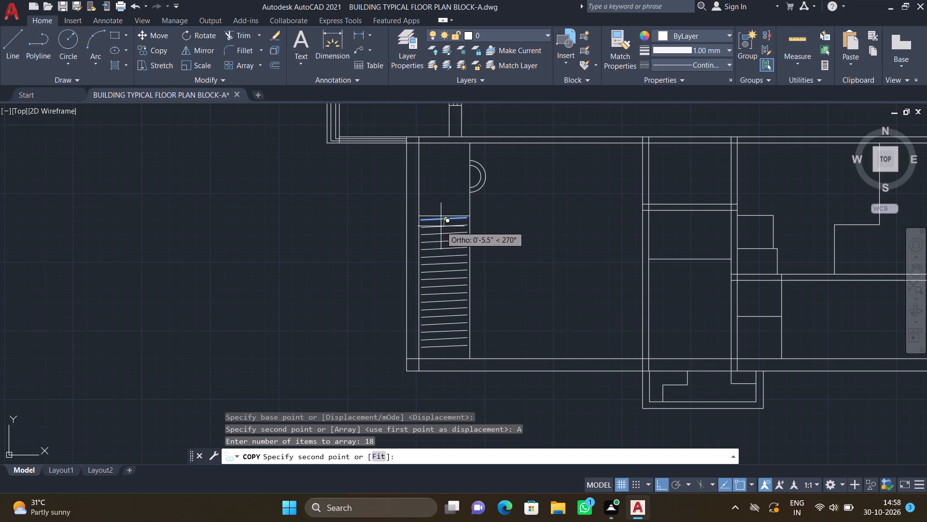
left_click(441, 226)
key("Return")
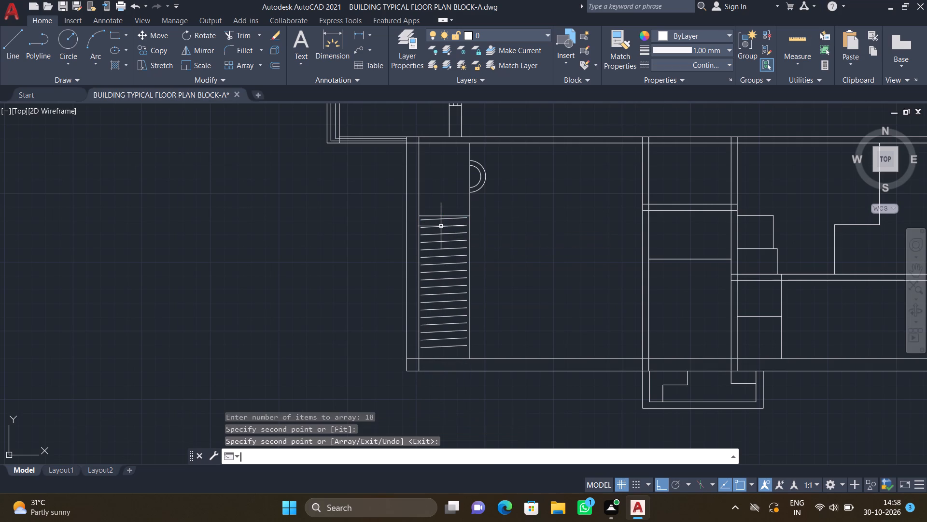
Draw a vertical line through the midpoints of the 18 slanted lines in the southwest room, extending slightly beyond both ends.
key("l")
key("Return")
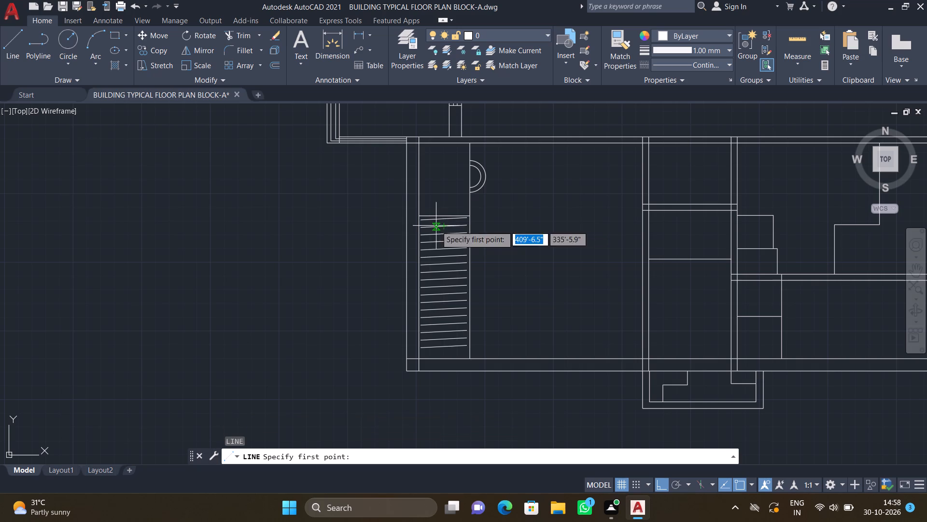
scroll(437, 222, "up", 4)
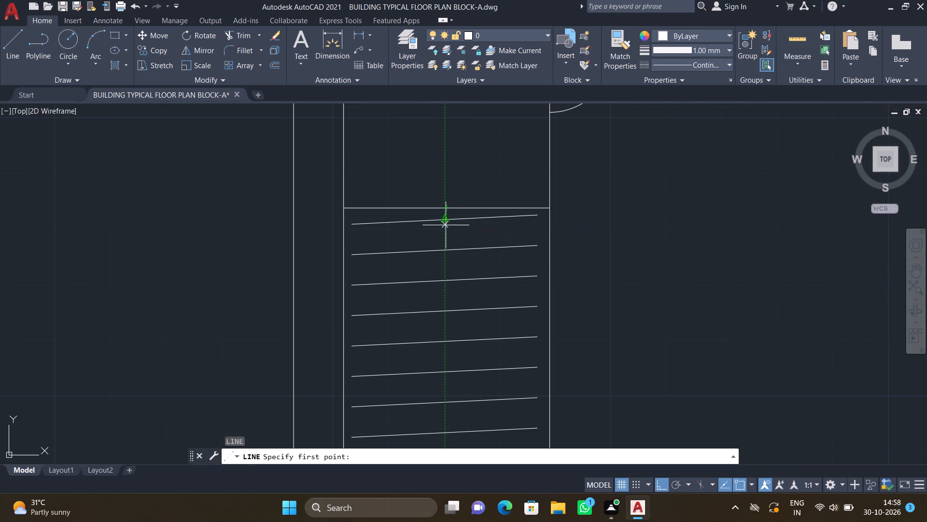
scroll(445, 224, "up", 2)
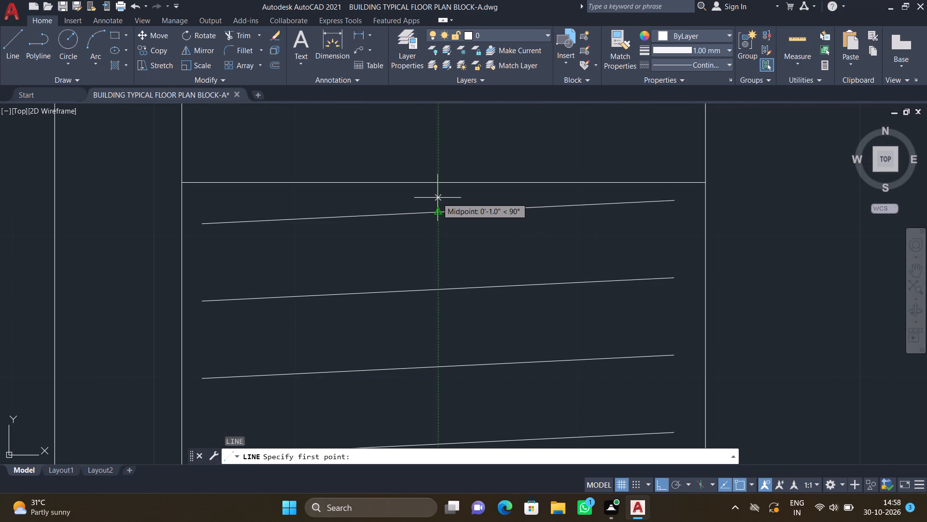
left_click(437, 196)
scroll(433, 253, "down", 3)
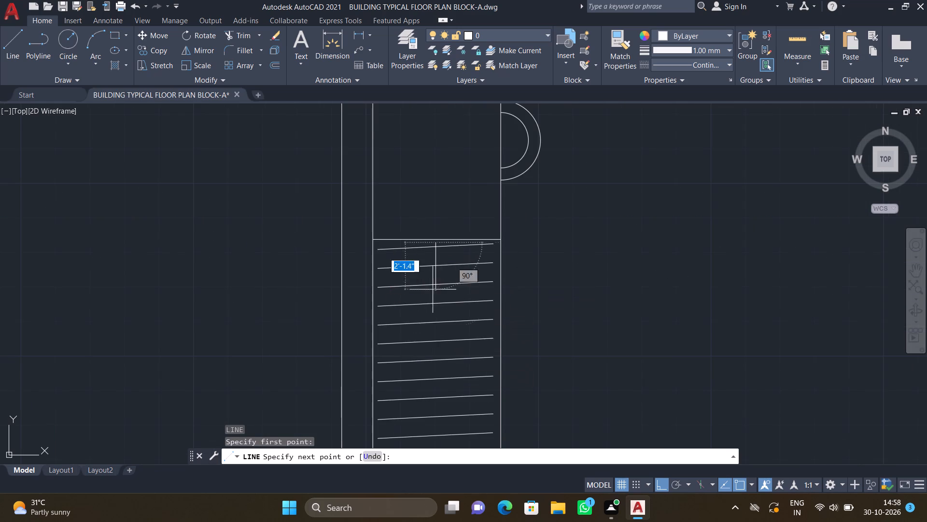
scroll(440, 254, "down", 3)
scroll(441, 347, "up", 3)
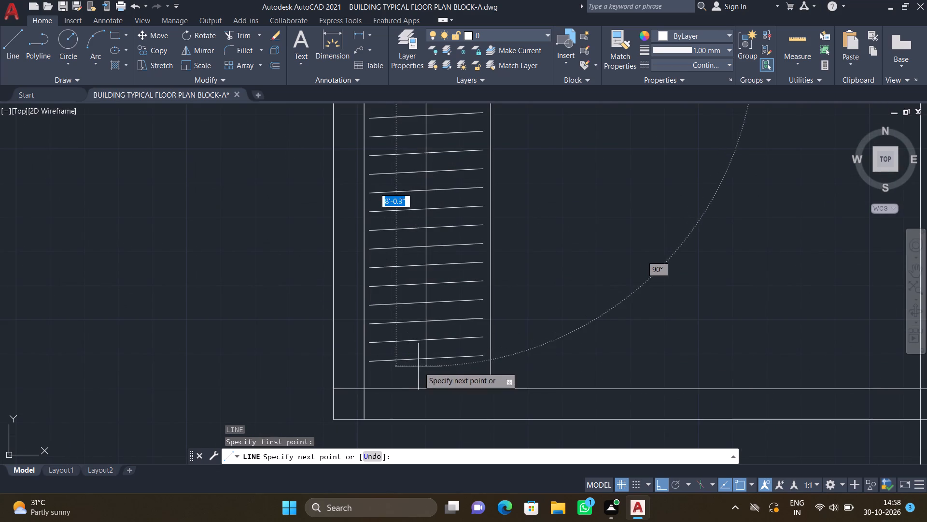
scroll(433, 374, "up", 2)
left_click(413, 372)
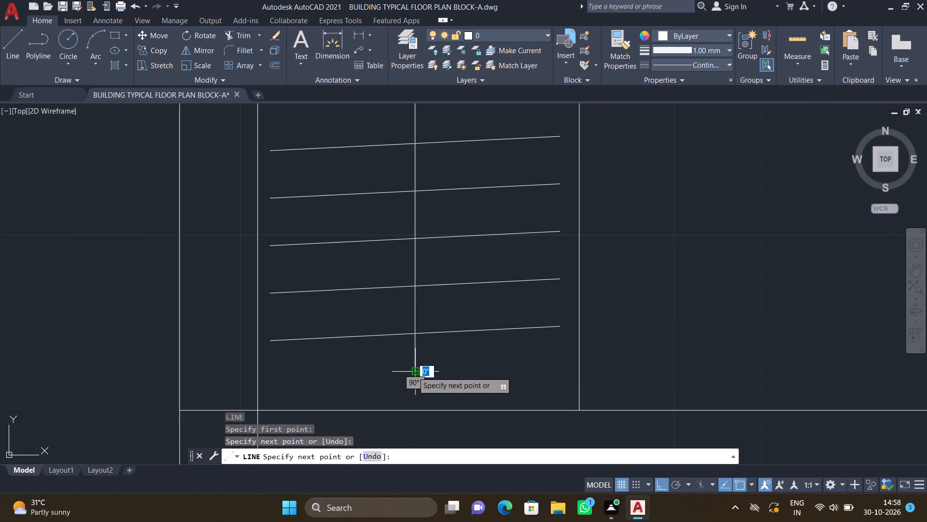
key("Return")
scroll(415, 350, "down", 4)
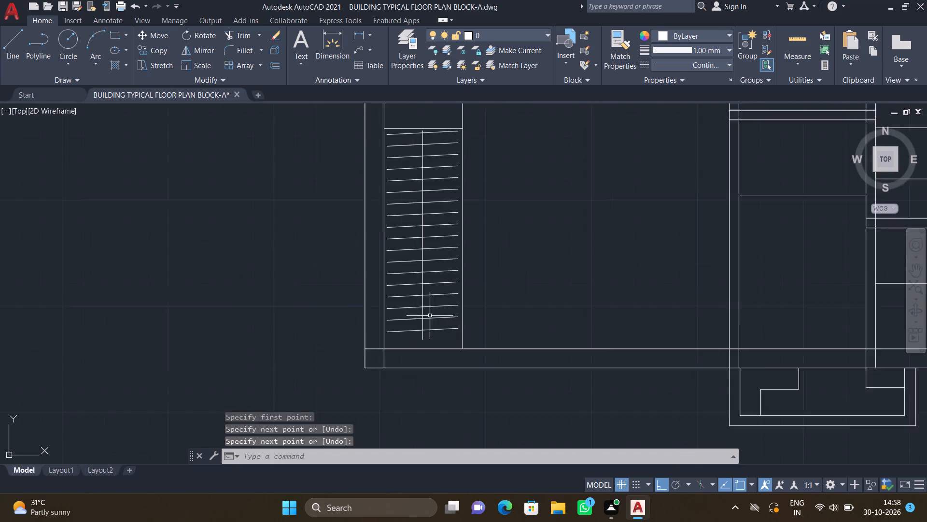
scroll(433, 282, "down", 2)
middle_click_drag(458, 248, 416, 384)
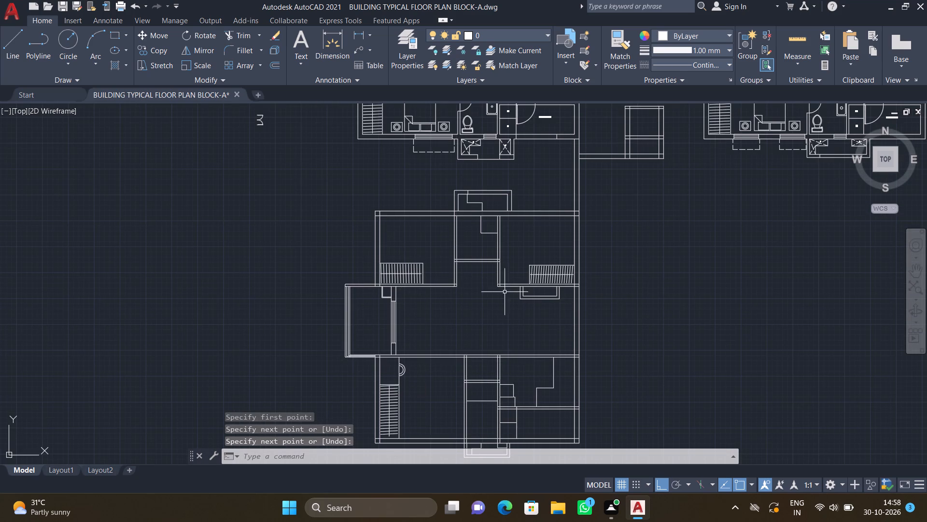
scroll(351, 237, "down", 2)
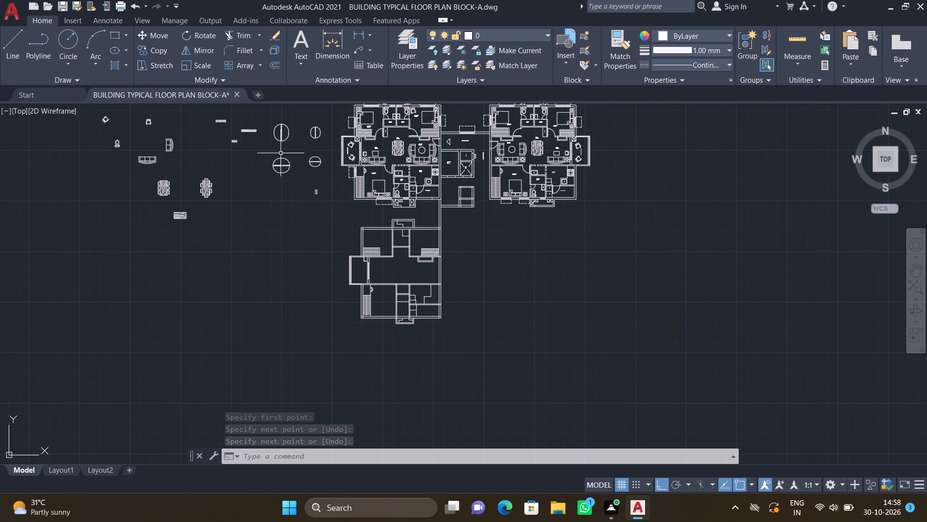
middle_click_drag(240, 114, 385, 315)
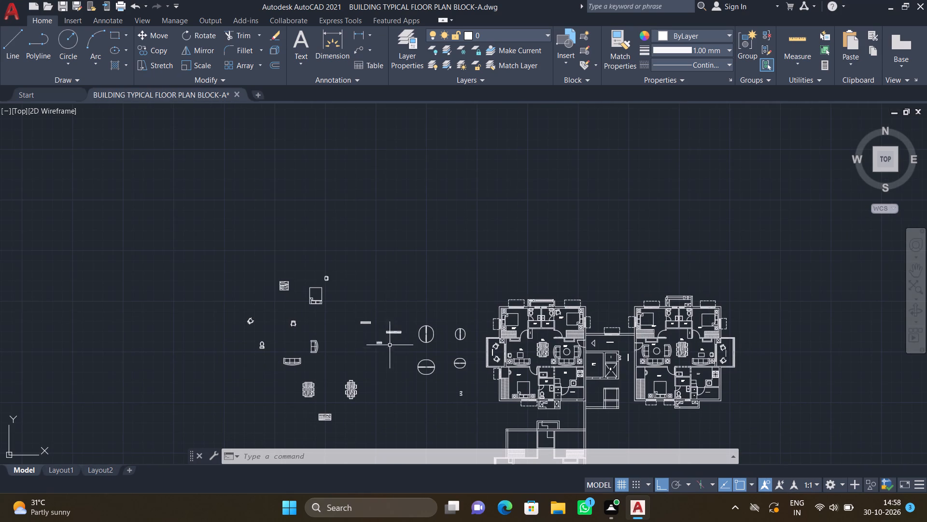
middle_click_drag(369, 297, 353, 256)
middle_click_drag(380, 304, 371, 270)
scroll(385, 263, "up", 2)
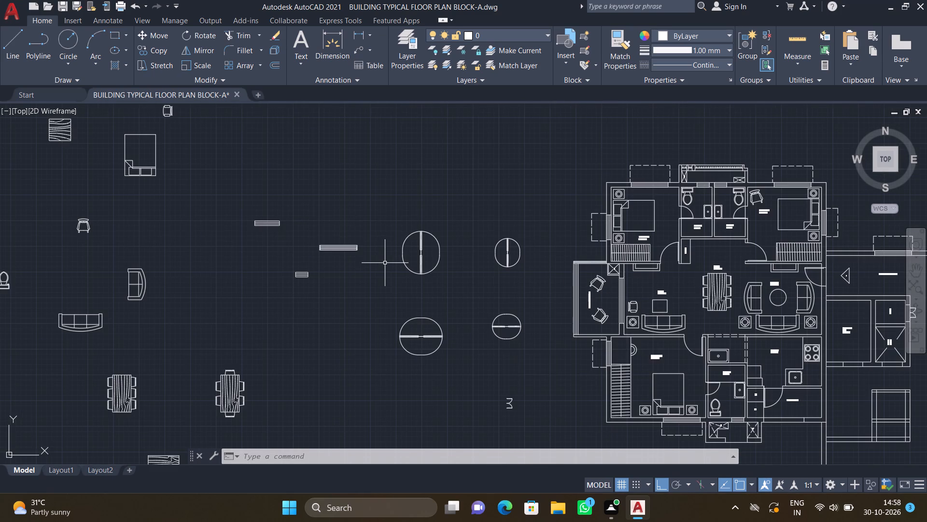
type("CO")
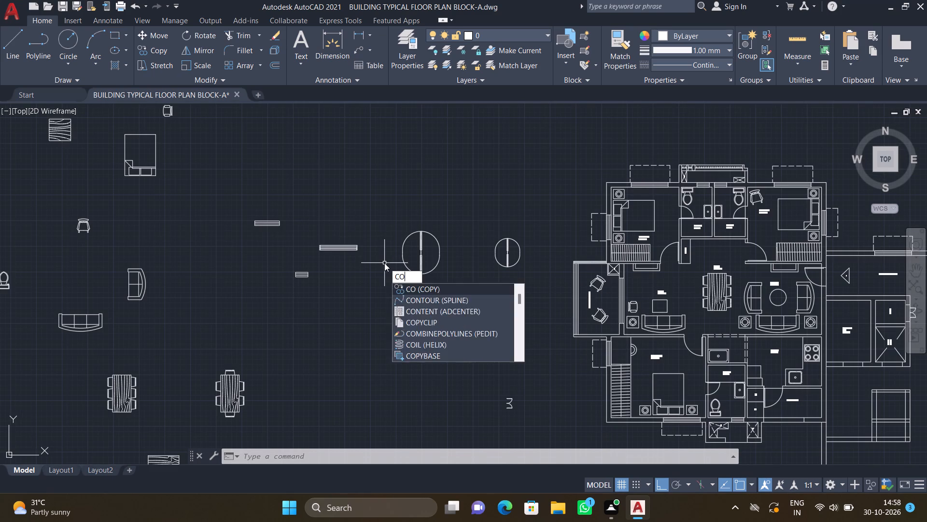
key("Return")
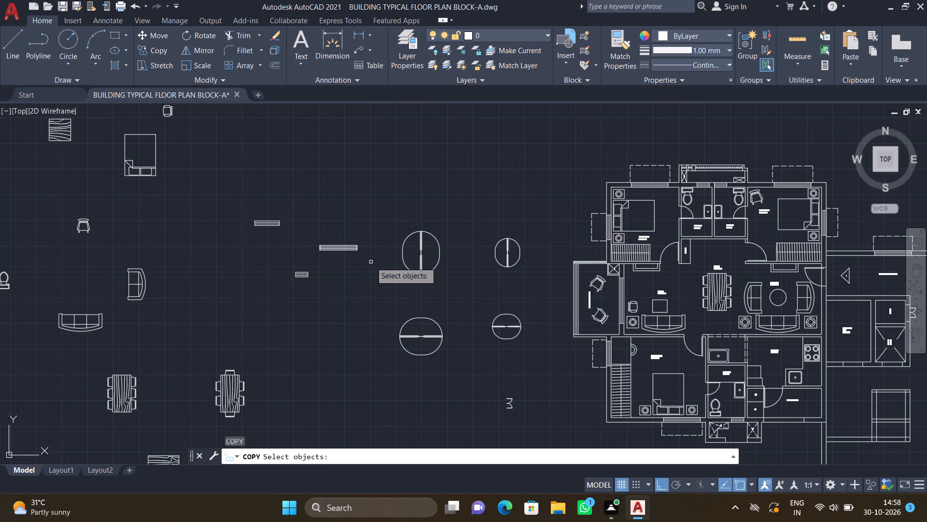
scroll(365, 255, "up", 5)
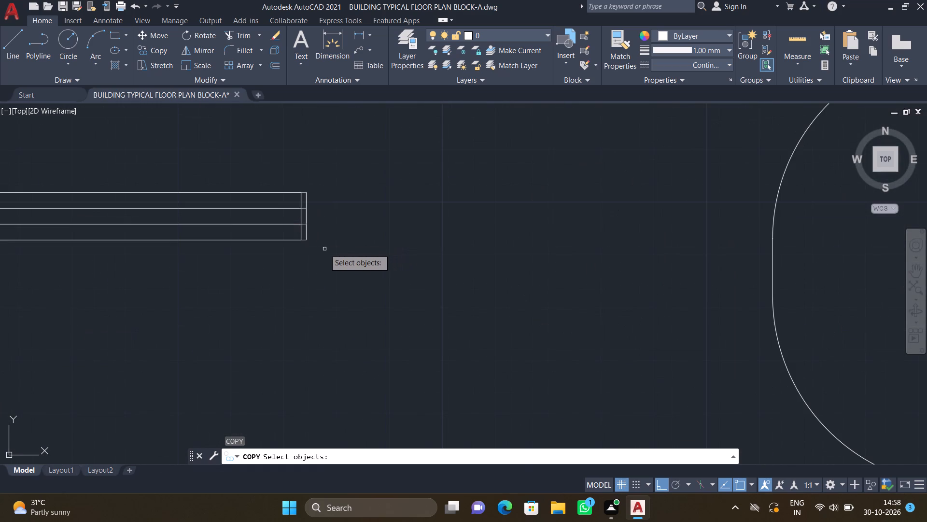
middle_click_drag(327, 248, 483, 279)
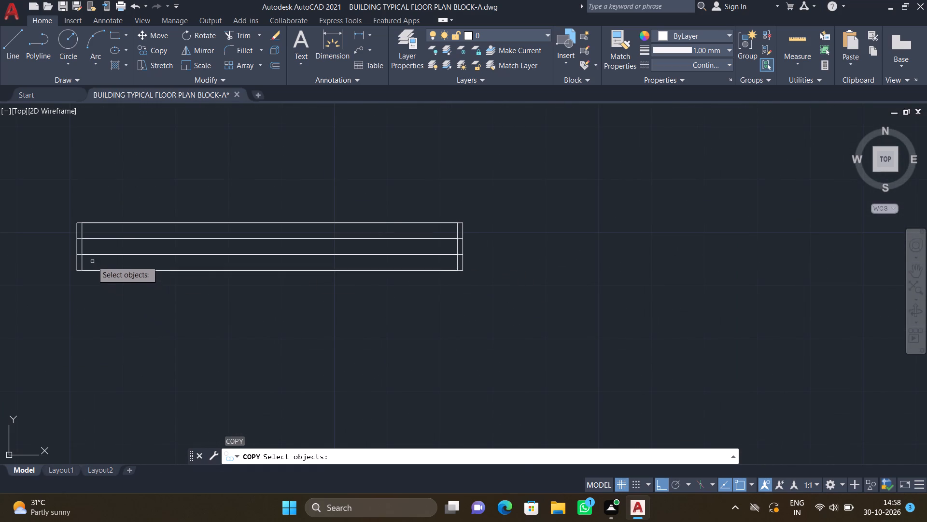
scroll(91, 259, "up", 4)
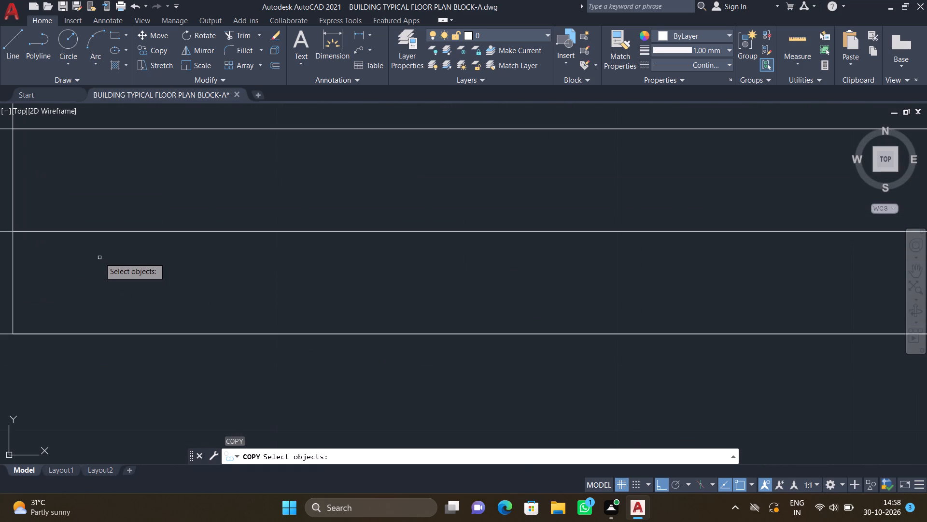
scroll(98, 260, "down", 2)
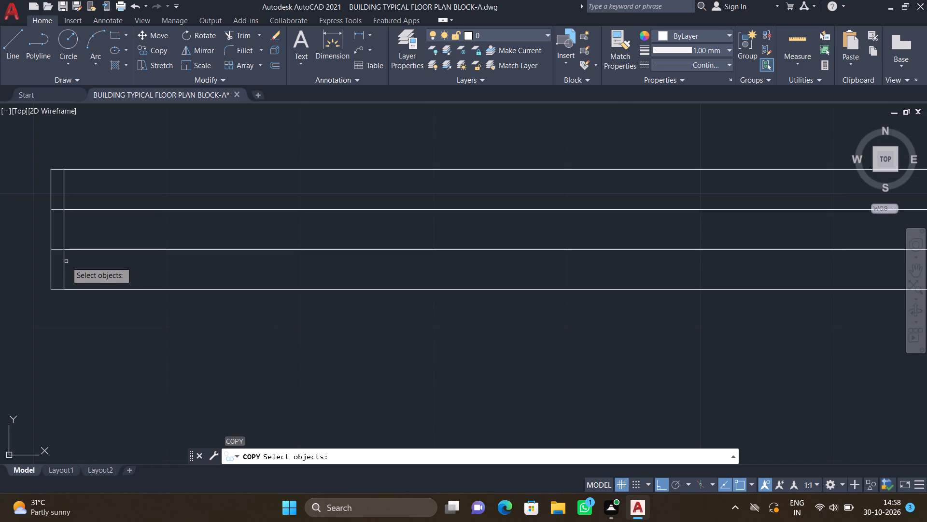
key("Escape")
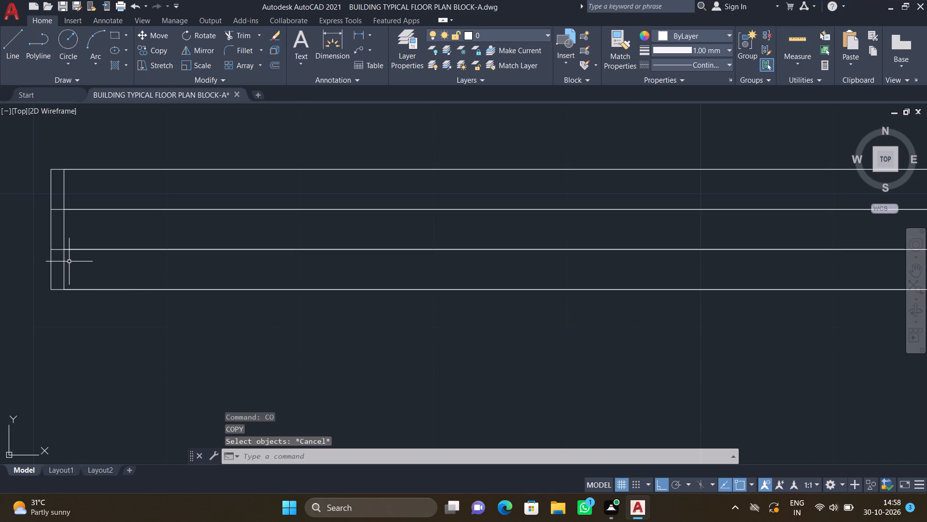
Erase the longest window symbol's two short inner vertical end lines and the overlapping line on its upper inner horizontal line.
double_click(65, 256)
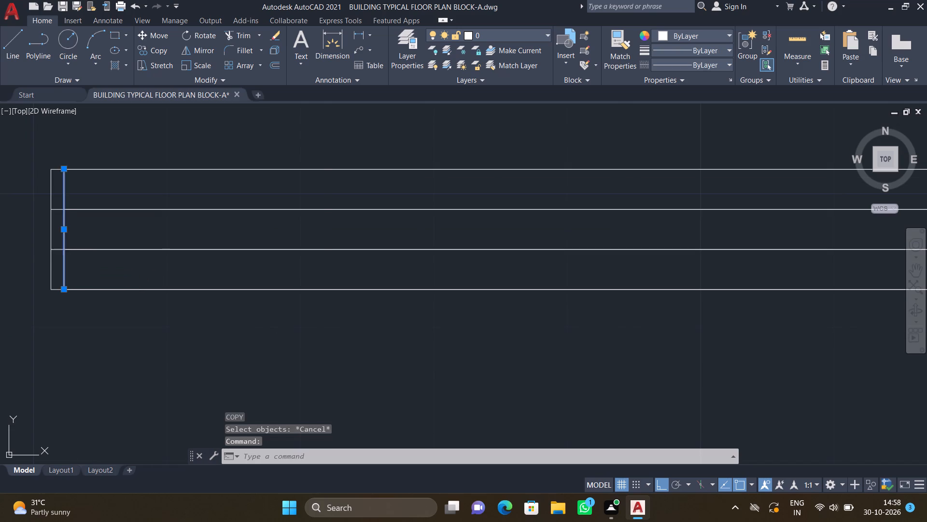
scroll(171, 261, "down", 3)
scroll(520, 257, "up", 2)
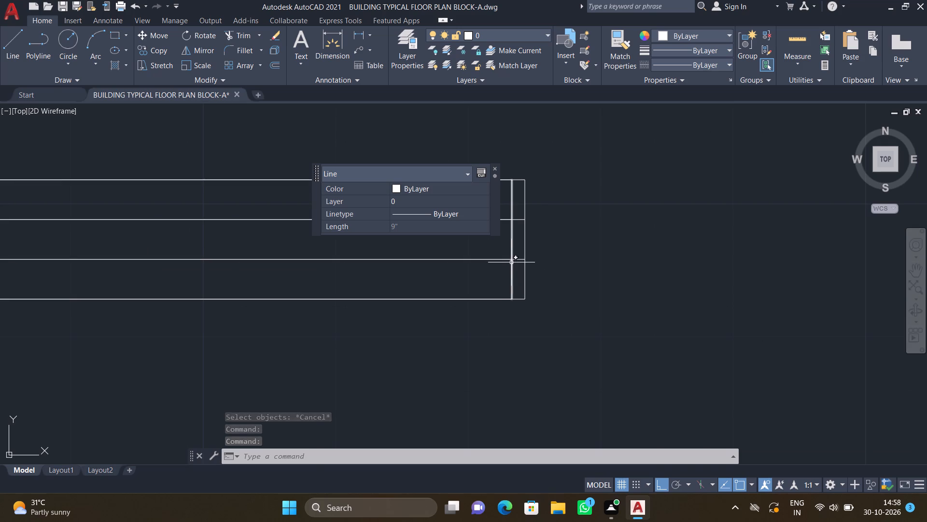
left_click(511, 262)
key("Delete")
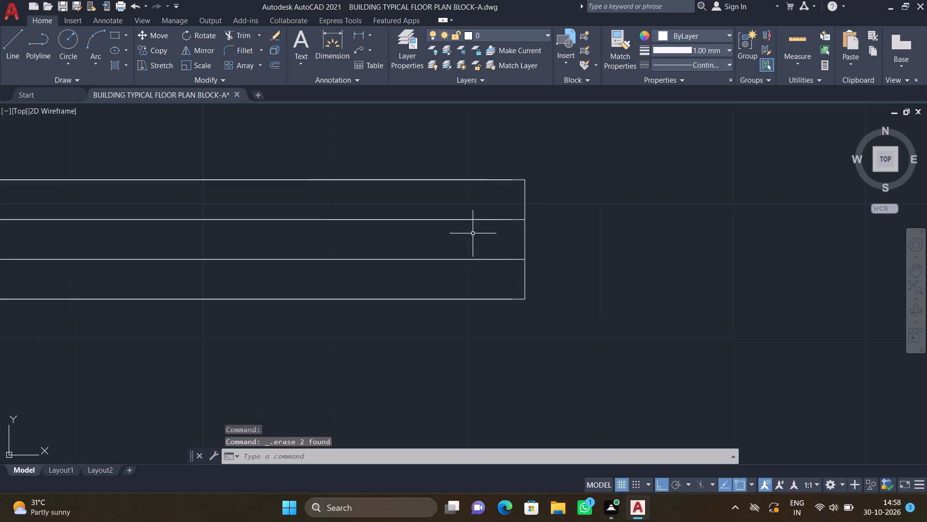
left_click(472, 220)
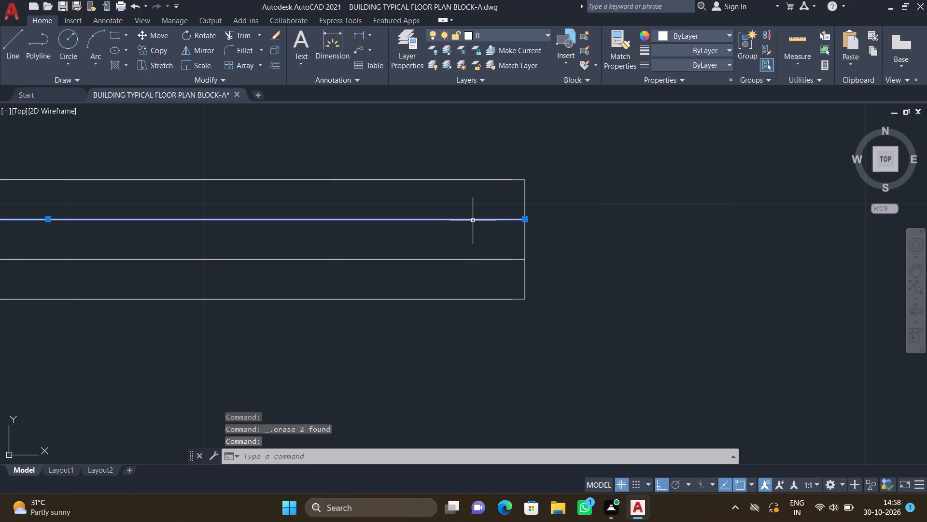
key("Delete")
Draw a 6' by 9" rectangle from lines in the empty area south of the longest window symbol.
scroll(467, 234, "down", 3)
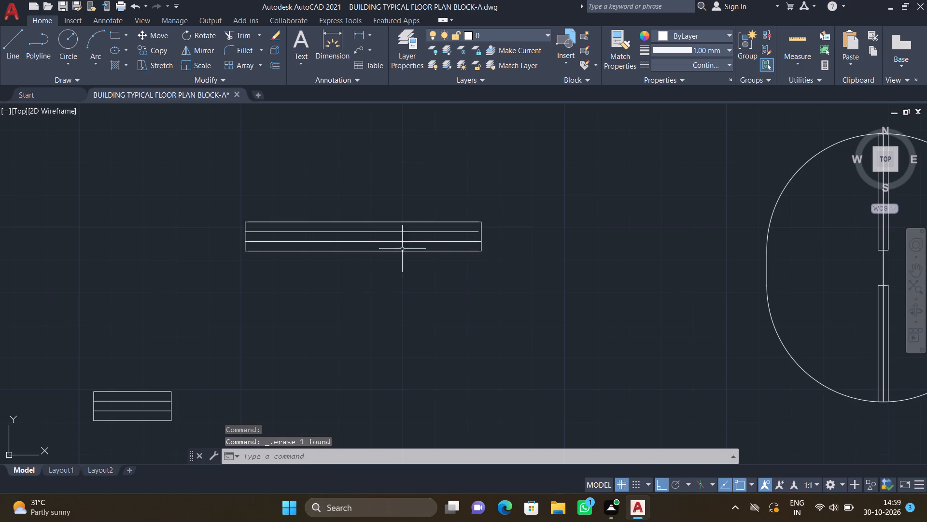
middle_click_drag(380, 226, 388, 188)
scroll(381, 232, "down", 3)
scroll(379, 316, "up", 2)
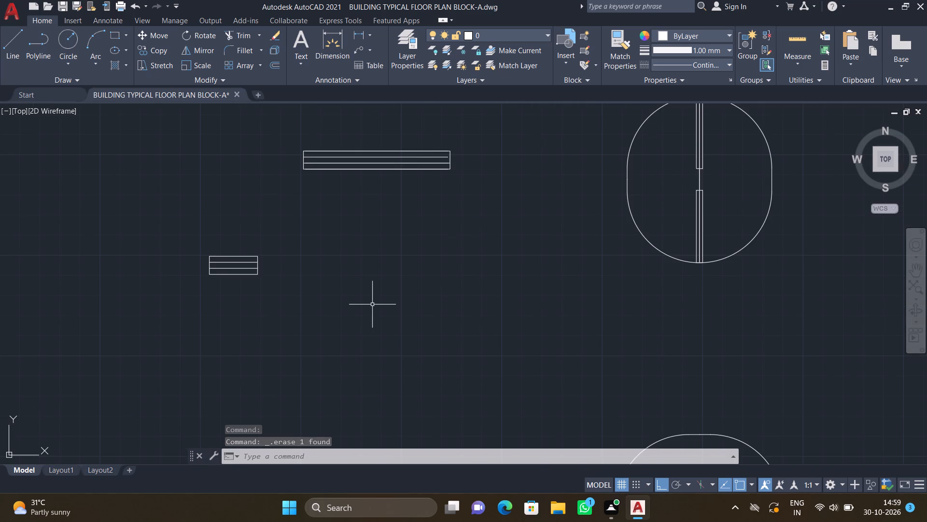
key("l")
key("Return")
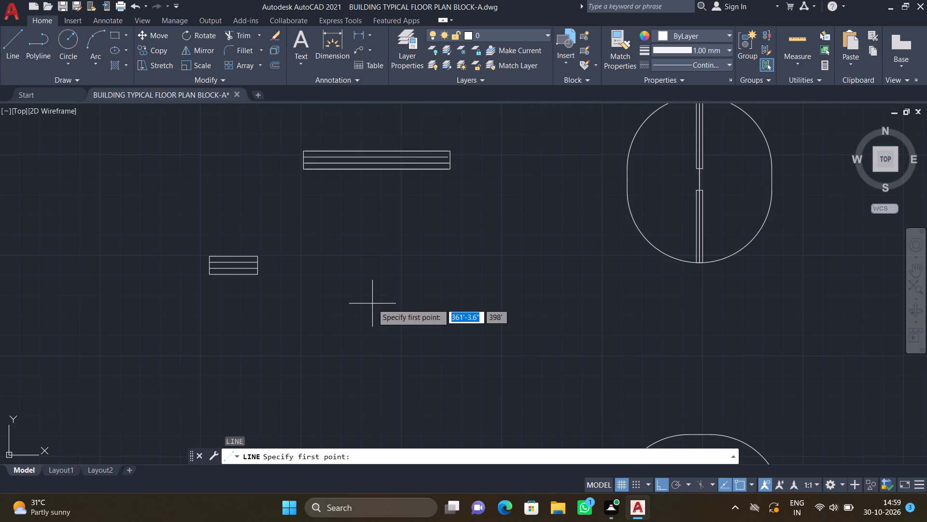
left_click_drag(366, 296, 372, 298)
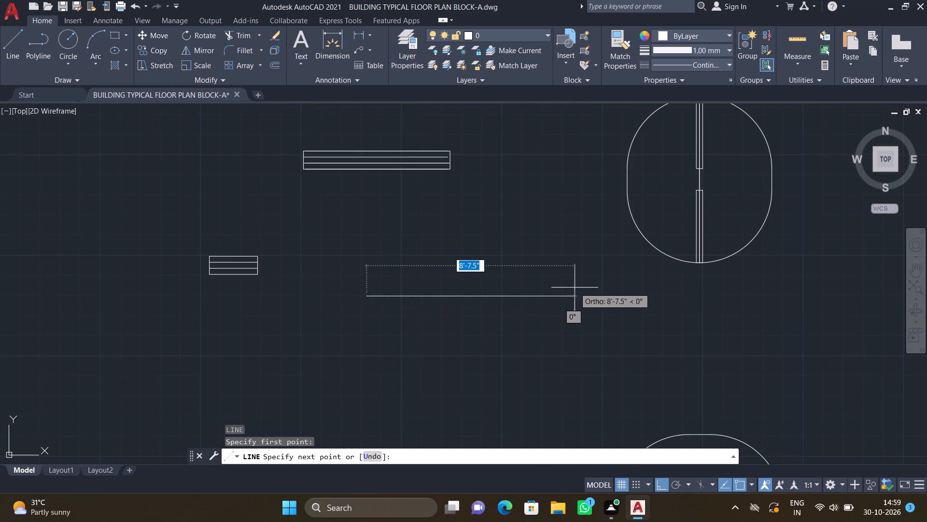
type("6'")
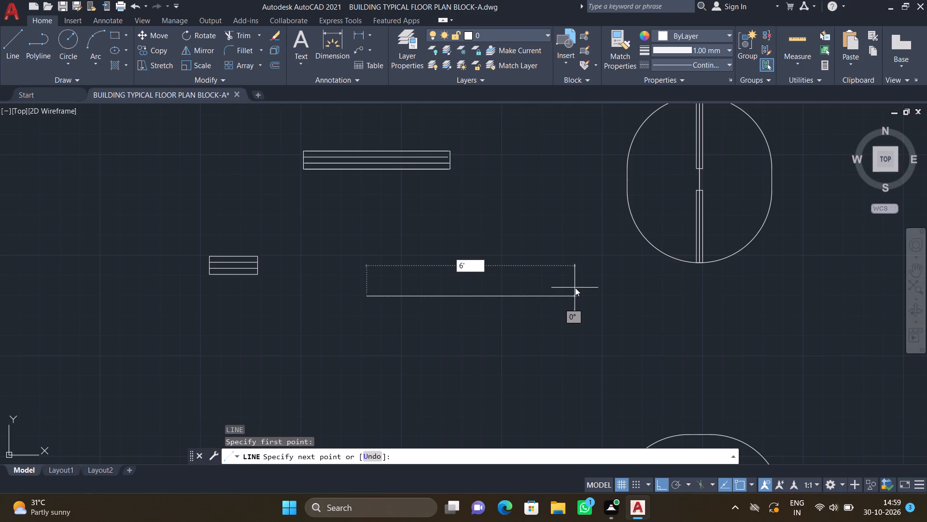
key("Return")
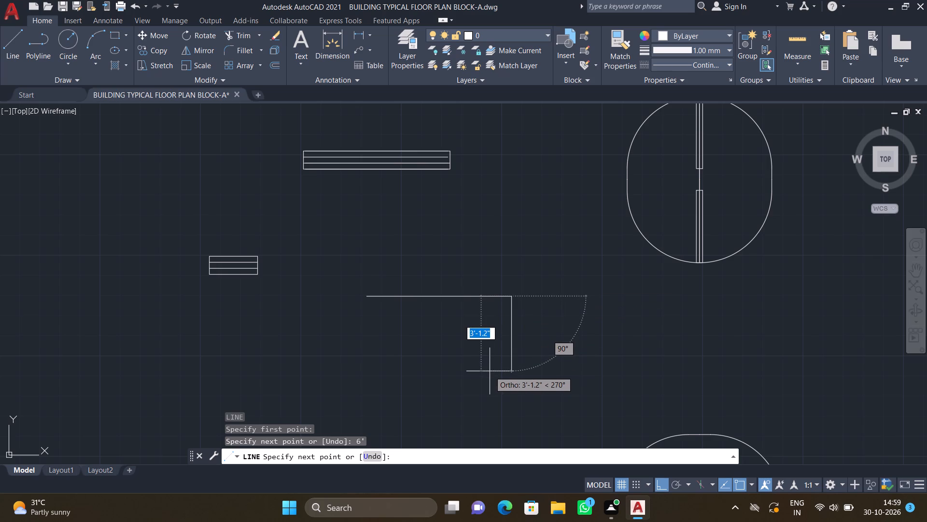
key("9")
key("shift+quotedbl")
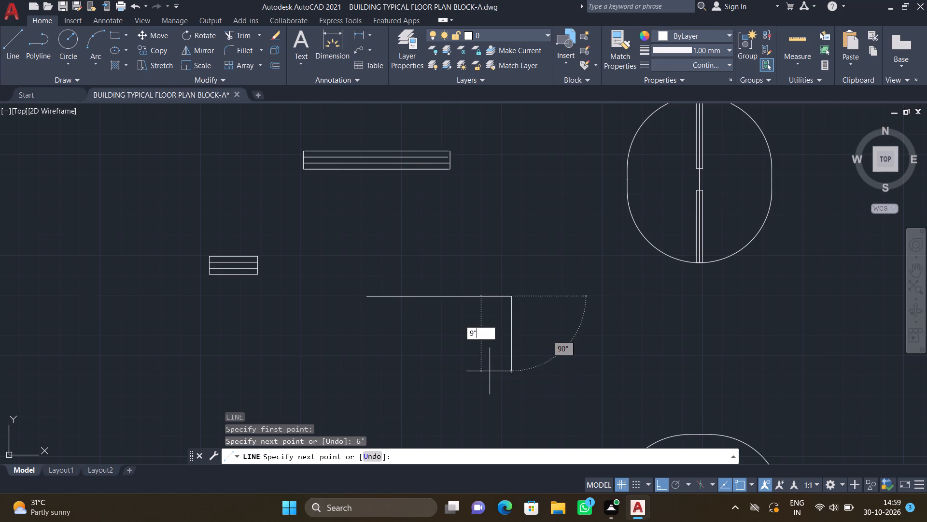
key("Return")
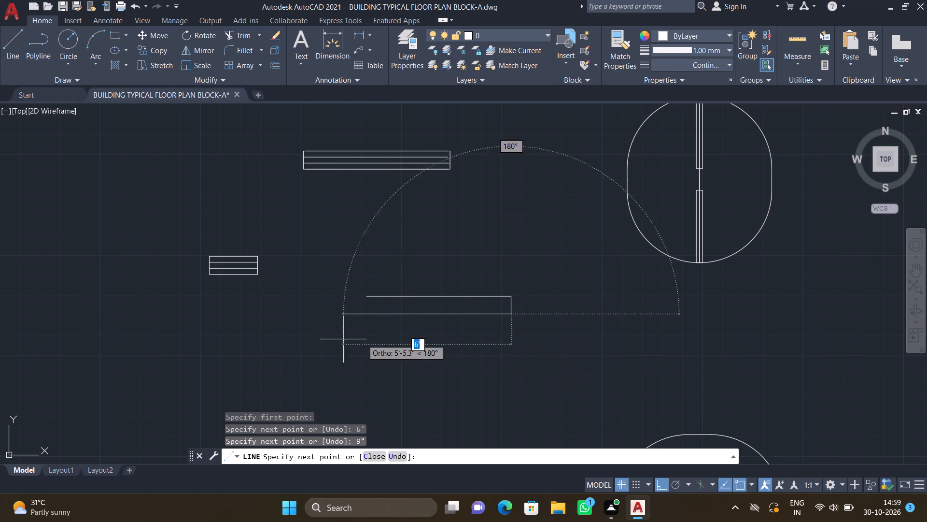
type("6'")
key("Return")
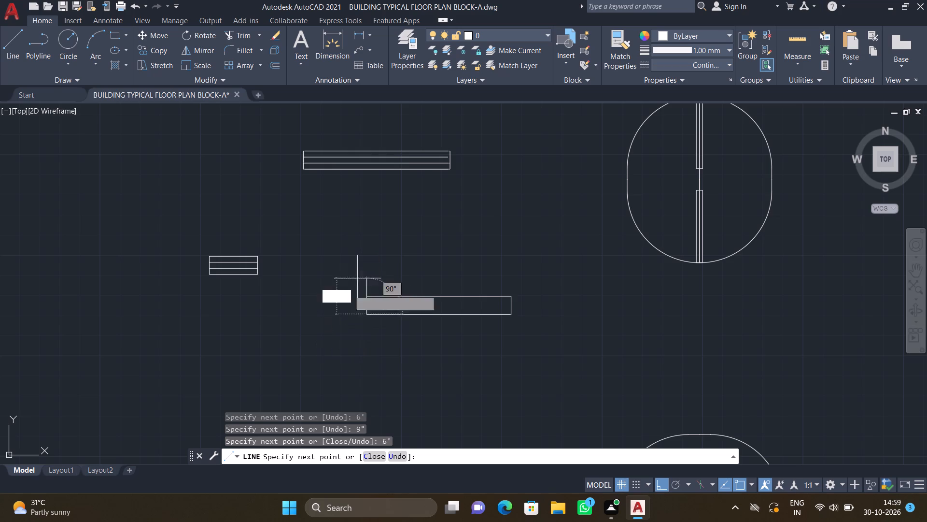
scroll(365, 250, "up", 1)
type("9\"")
key("Return")
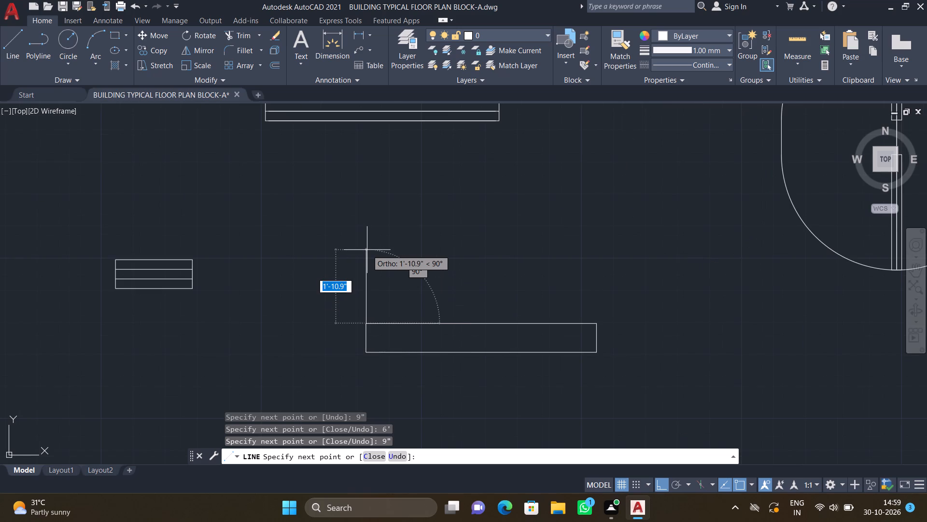
key("Return")
Offset the new 6' by 9" rectangle's upper and lower horizontal lines 3" inward to complete the window symbol.
key("o")
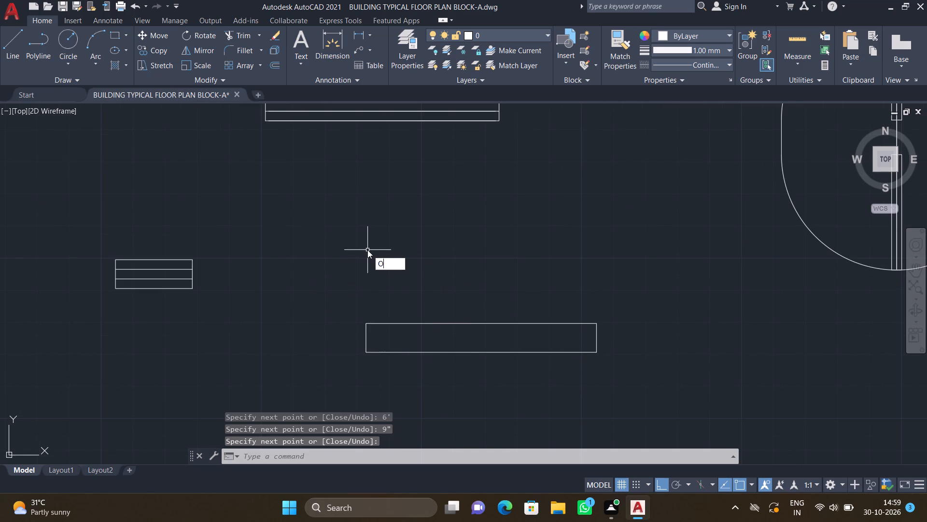
key("Return")
type("3\"")
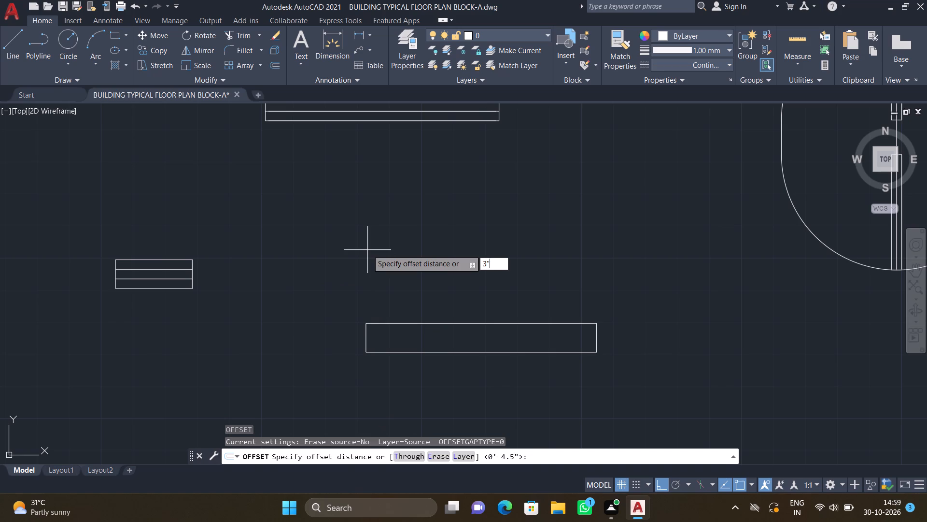
key("Return")
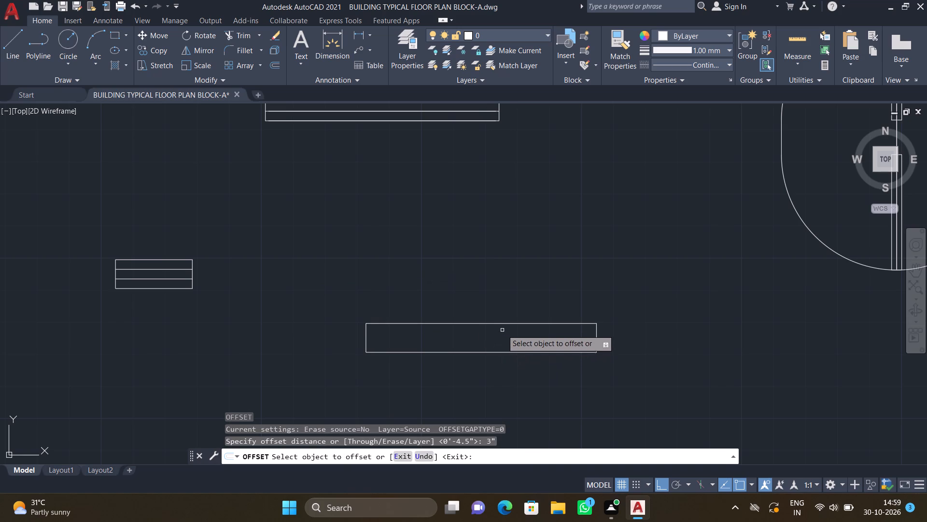
left_click(503, 323)
left_click(489, 346)
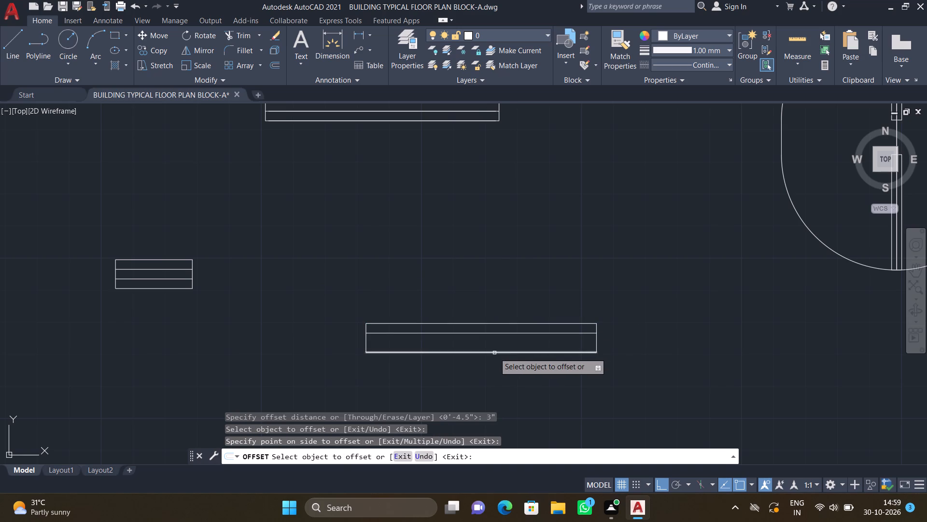
left_click(495, 353)
left_click(493, 339)
key("Return")
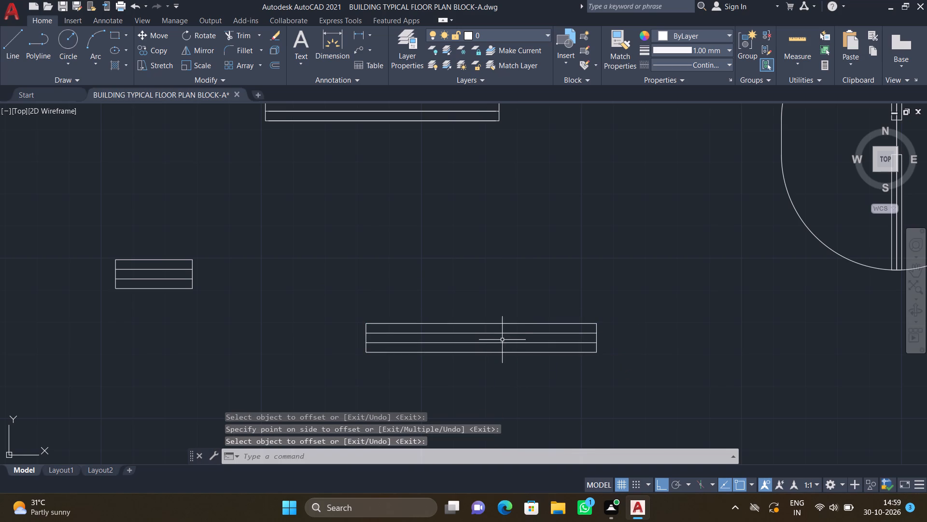
Copy the 6' window symbol from its upper-left corner, with Ortho off, into the north wall of the new unit's northwest room.
scroll(535, 357, "down", 3)
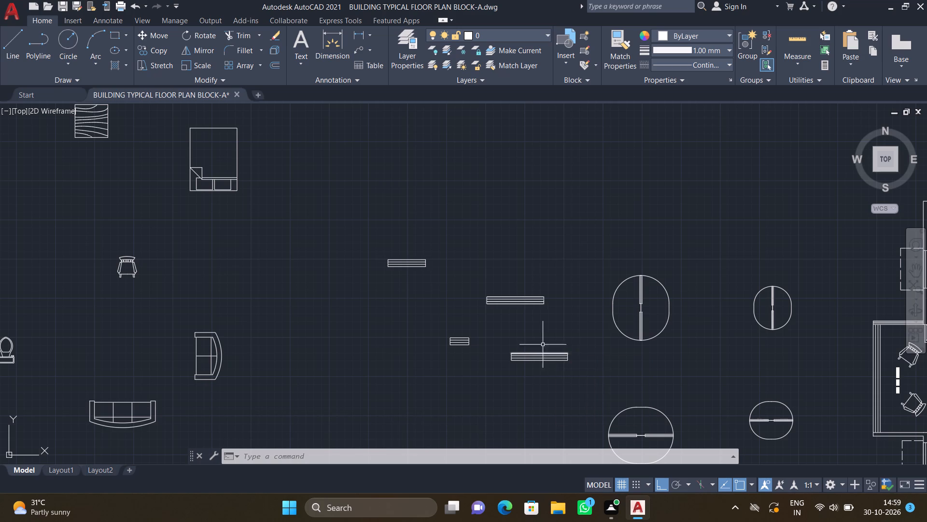
scroll(578, 380, "up", 2)
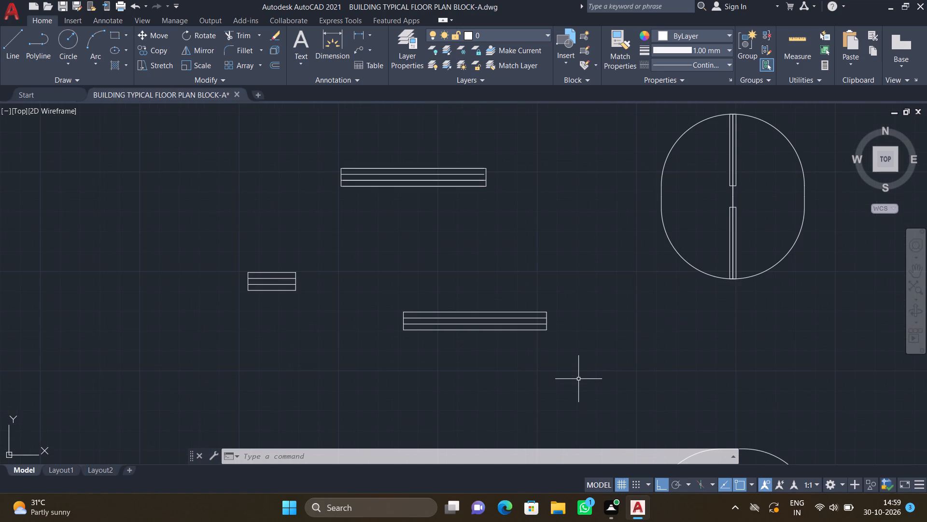
type("CO")
key("Return")
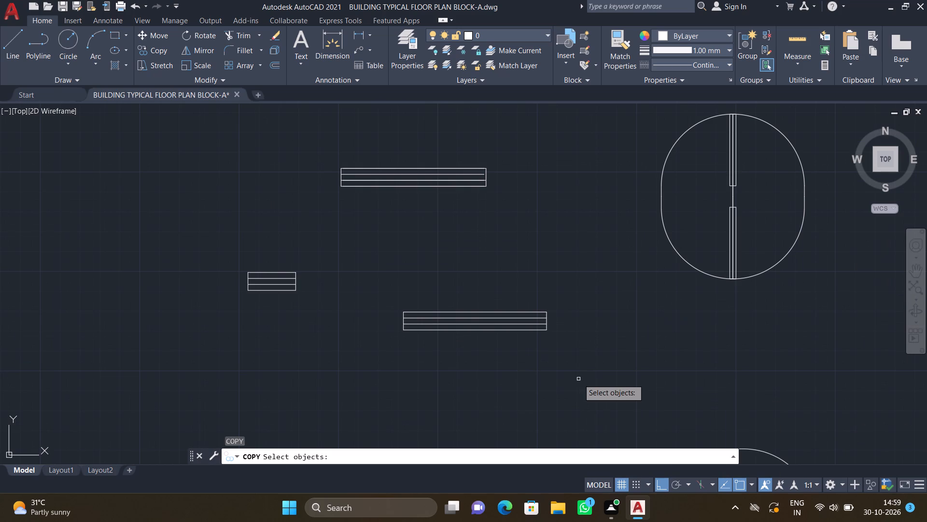
left_click_drag(557, 344, 552, 339)
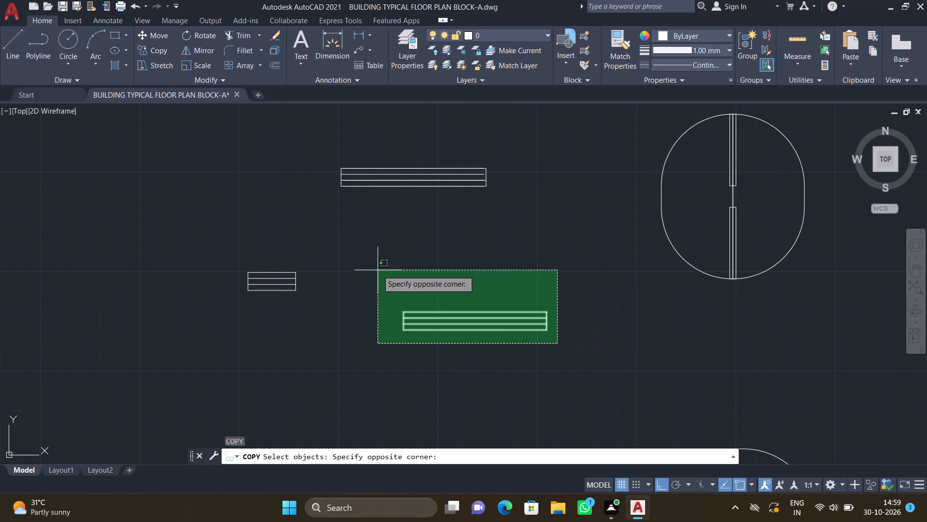
left_click(378, 270)
key("Return")
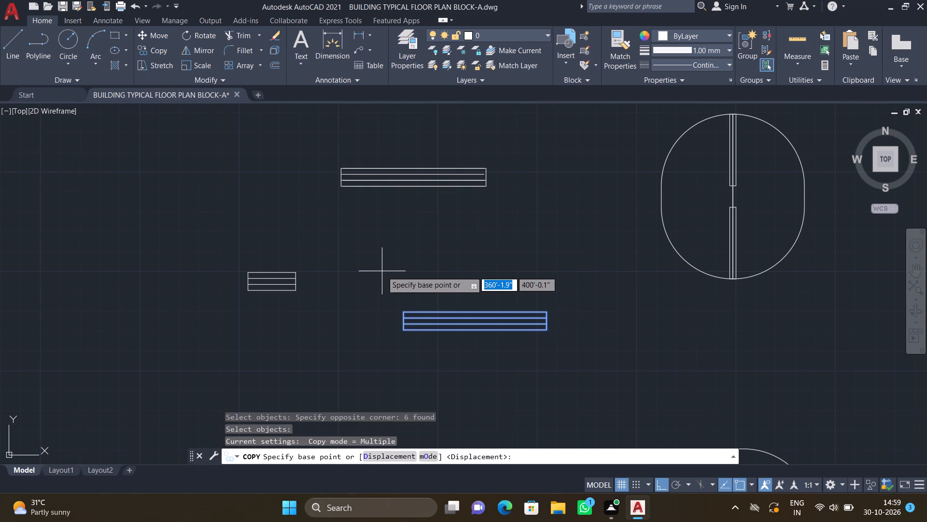
scroll(408, 303, "up", 2)
left_click_drag(393, 328, 415, 333)
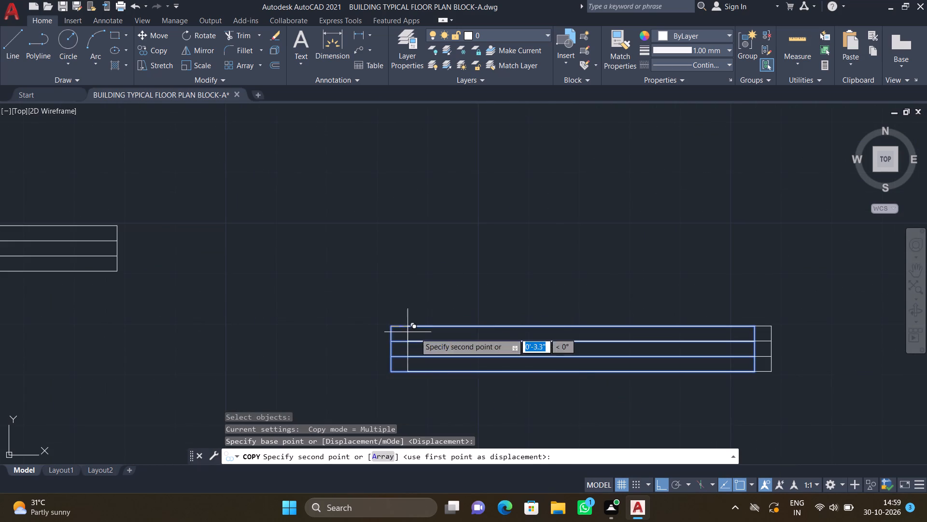
key("F8")
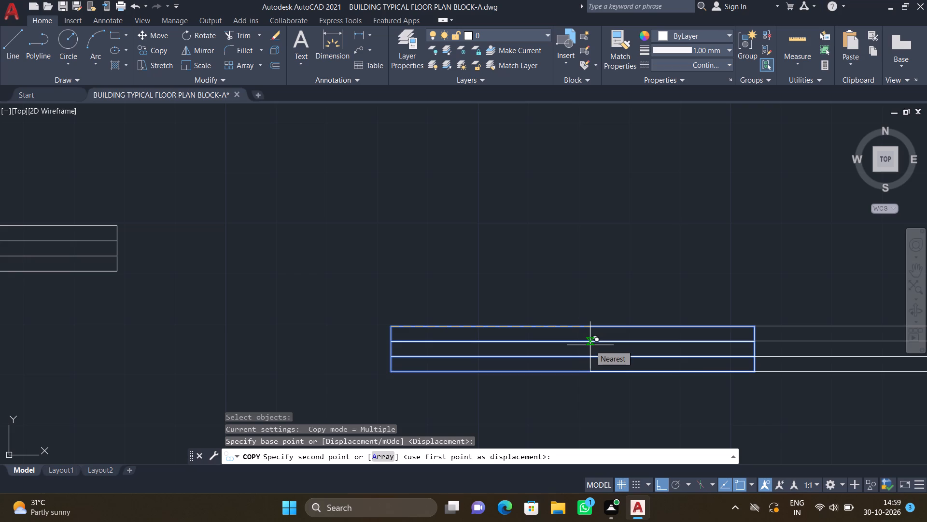
scroll(583, 334, "down", 2)
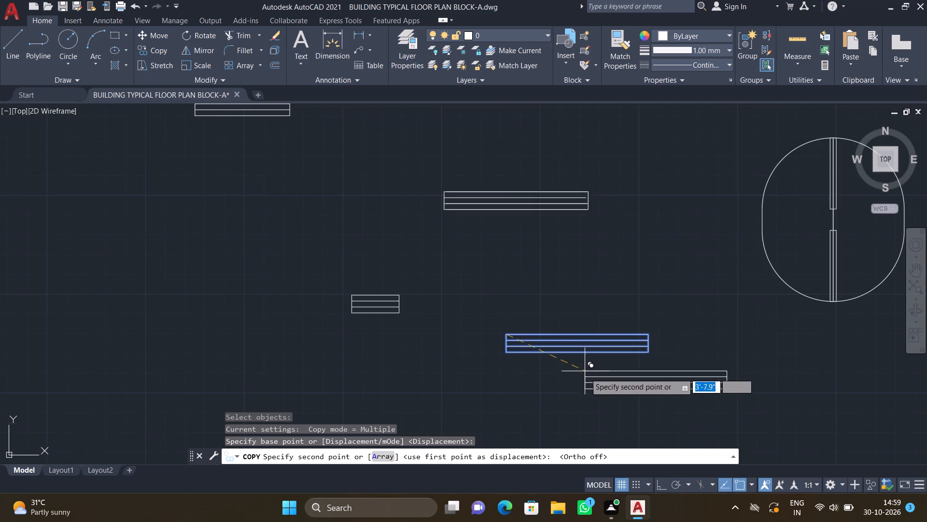
middle_click_drag(552, 375, 421, 291)
scroll(465, 317, "down", 3)
middle_click_drag(529, 400, 304, 218)
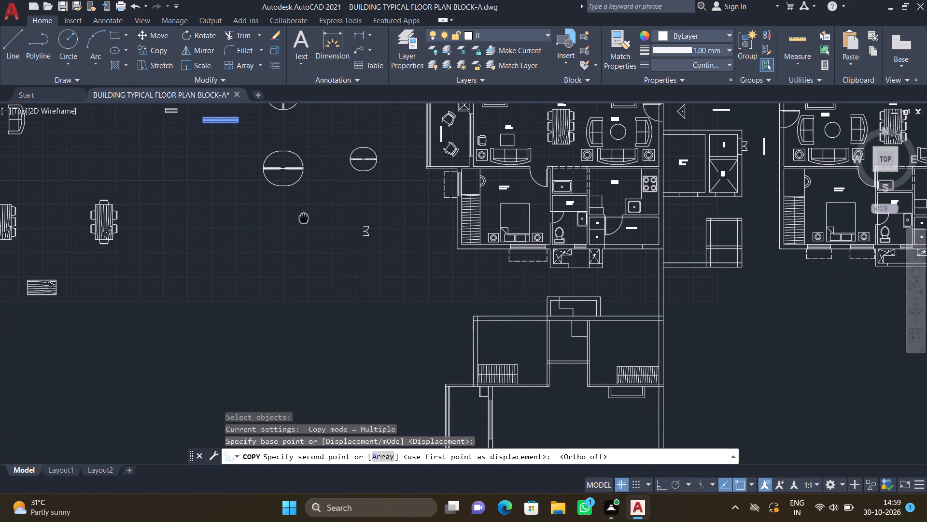
middle_click_drag(423, 384, 302, 250)
scroll(384, 188, "up", 2)
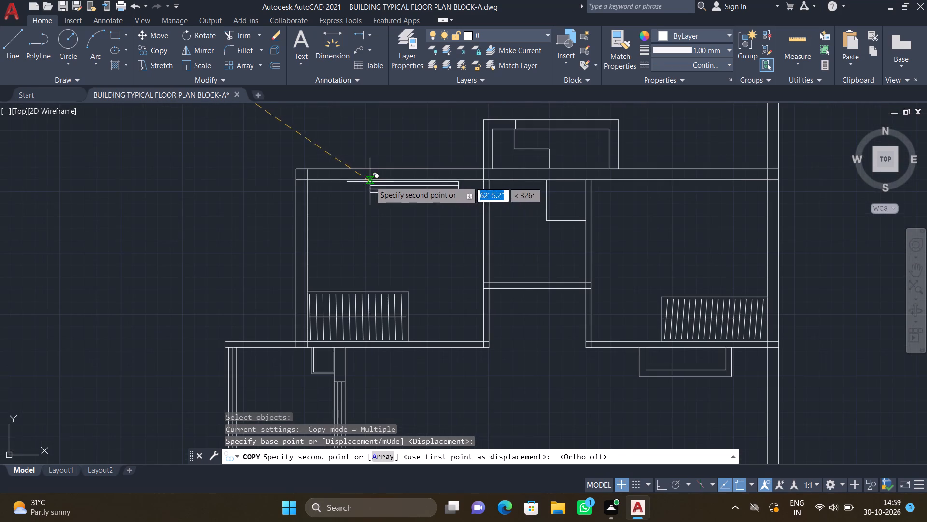
scroll(358, 174, "up", 4)
scroll(321, 140, "up", 2)
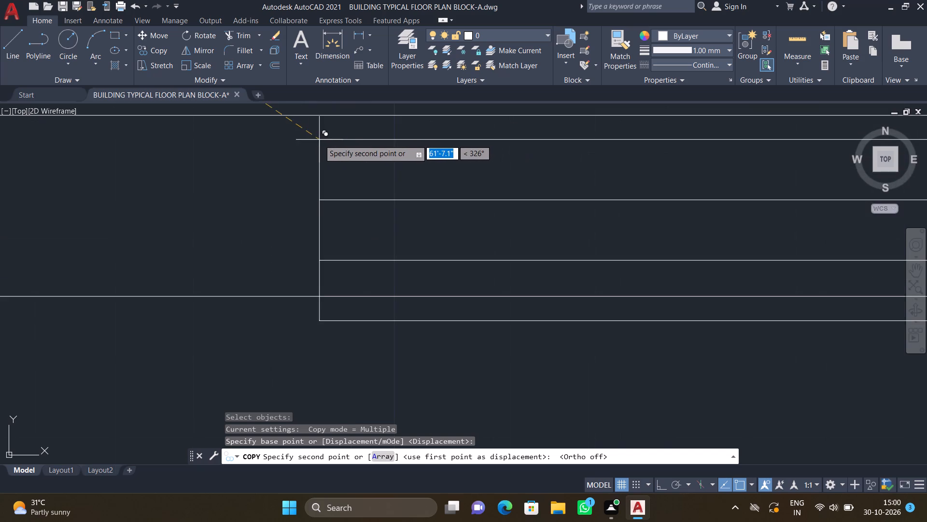
scroll(318, 139, "down", 3)
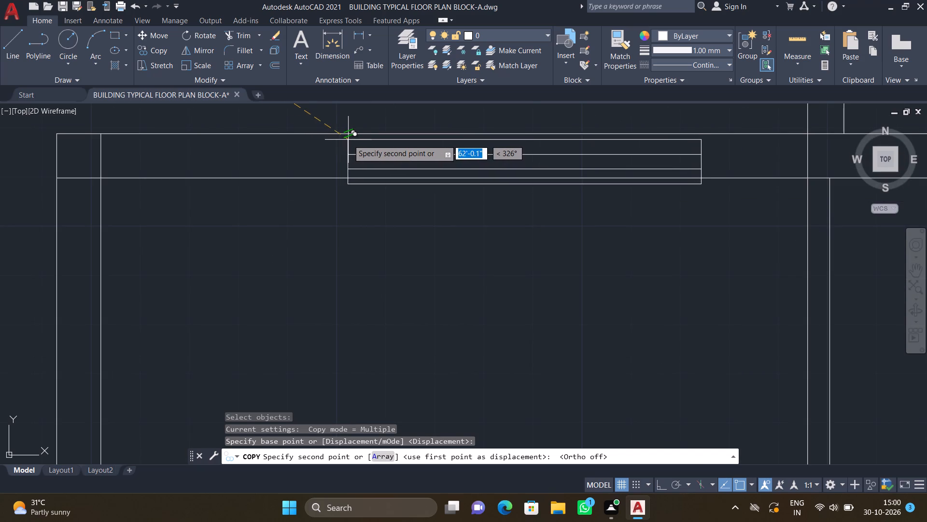
scroll(348, 140, "up", 2)
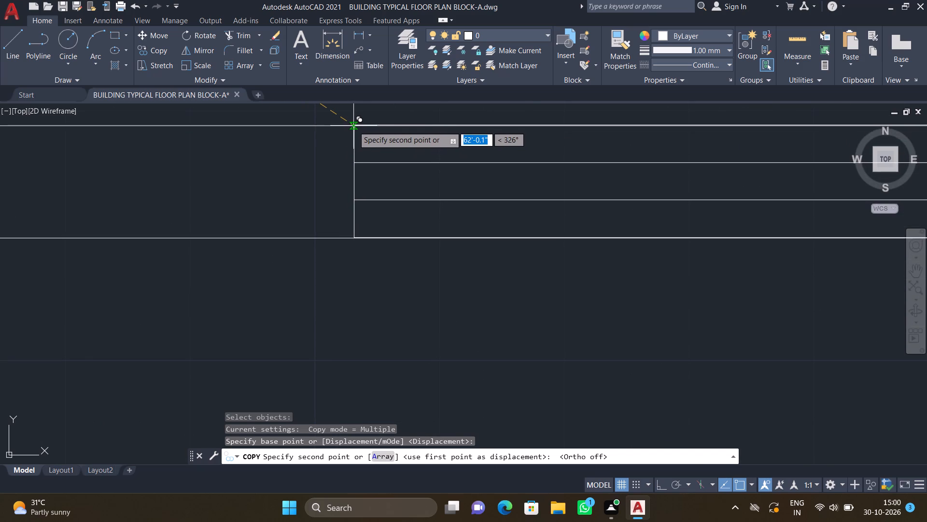
left_click(353, 126)
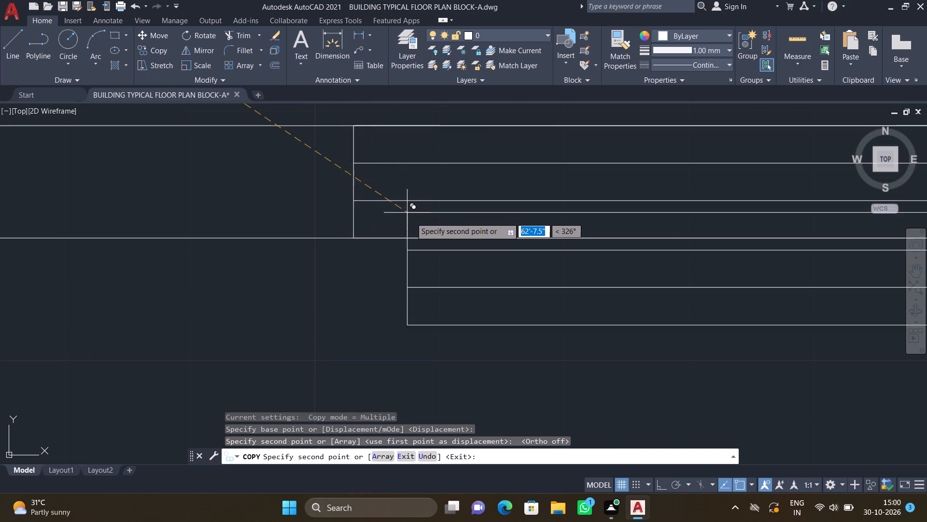
Place a second copy of the 6' window symbol in the north wall of the new unit's northeast room.
scroll(488, 212, "down", 3)
scroll(328, 284, "down", 1)
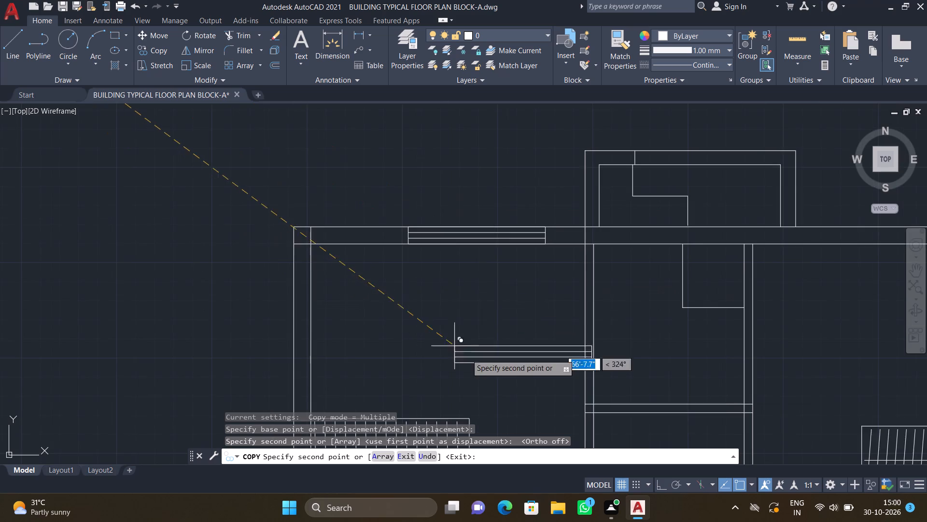
scroll(469, 361, "down", 1)
middle_click_drag(691, 334, 329, 297)
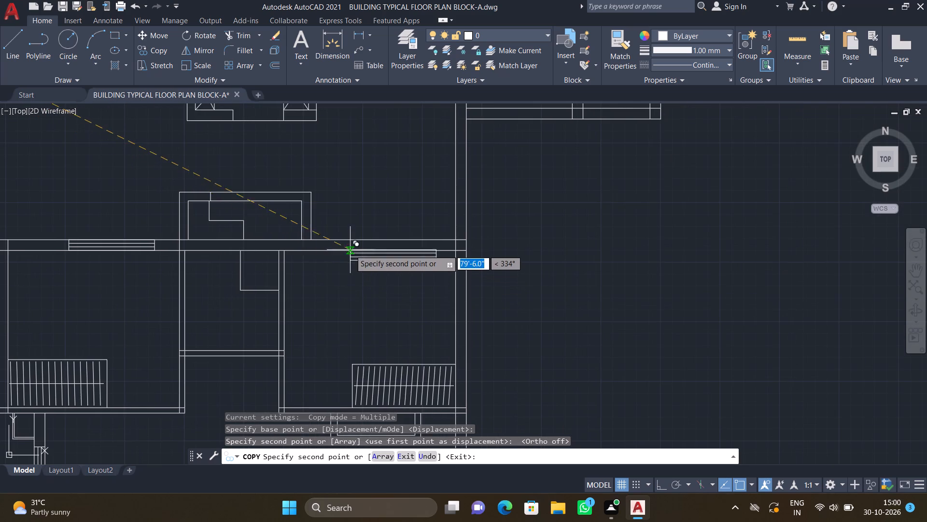
scroll(348, 247, "up", 1)
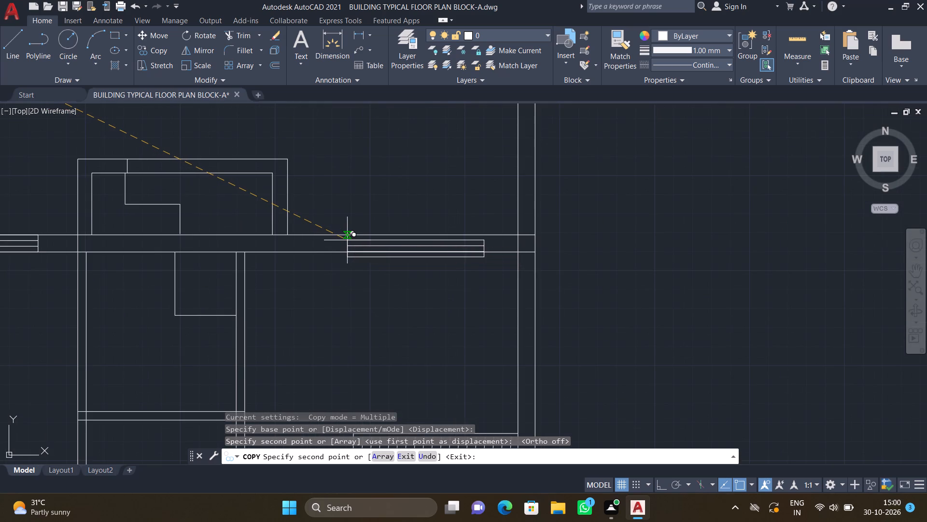
scroll(348, 241, "up", 2)
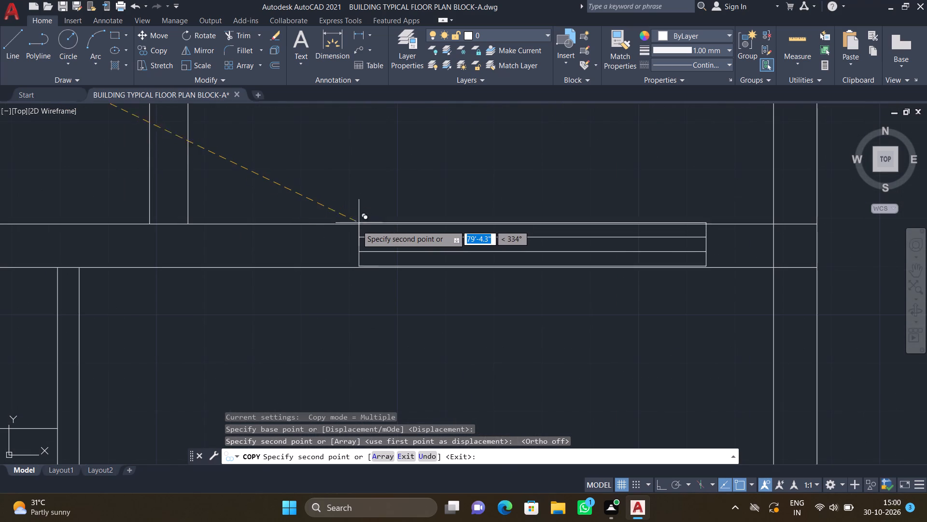
left_click(357, 224)
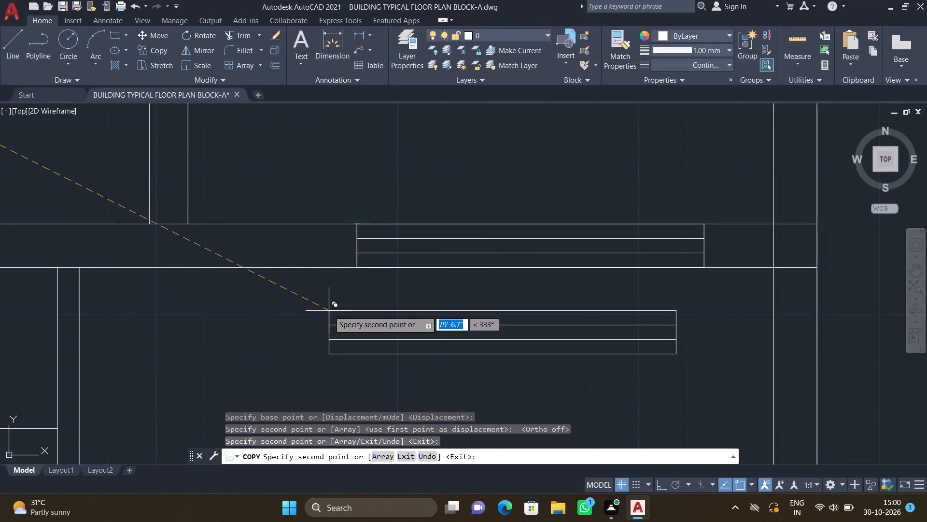
scroll(340, 348, "down", 1)
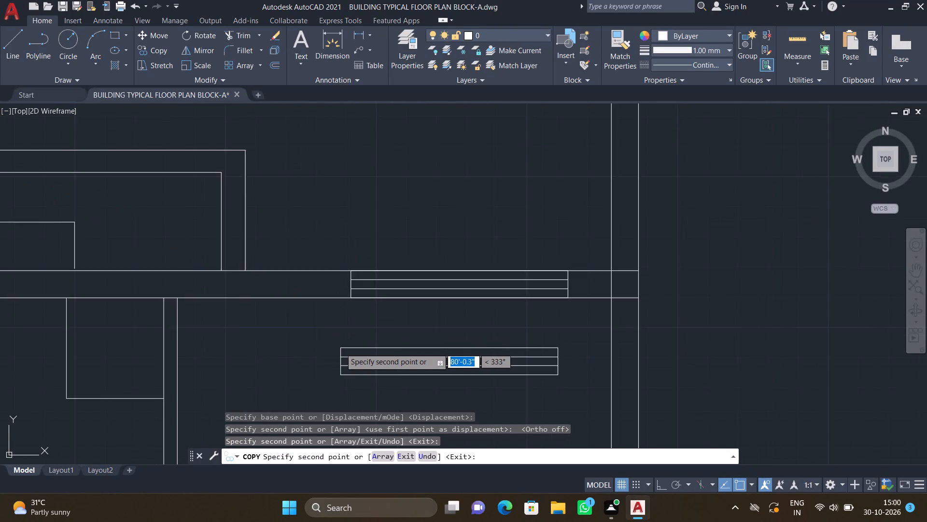
scroll(340, 348, "down", 1)
key("Return")
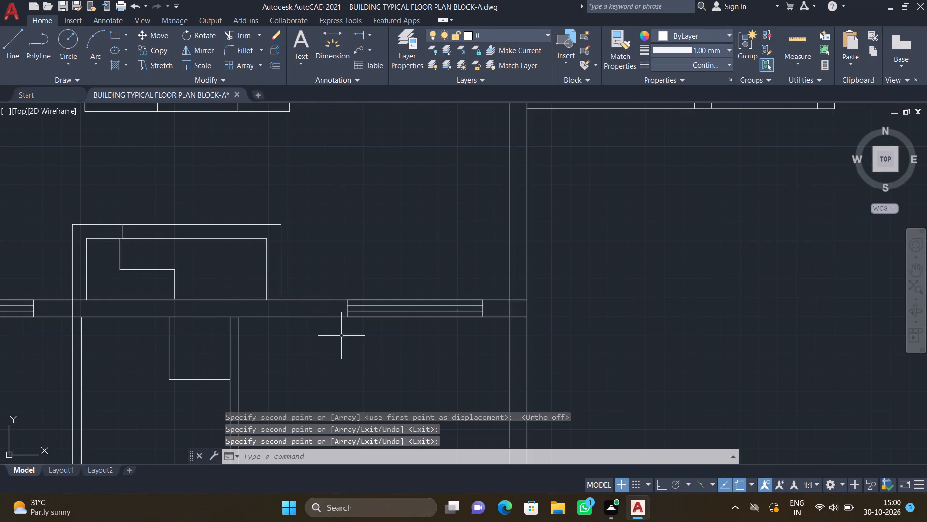
Copy the shortest loose window symbol from its upper-left corner into the south wall of the new unit's southwest room.
scroll(341, 335, "down", 4)
middle_click_drag(196, 394, 340, 330)
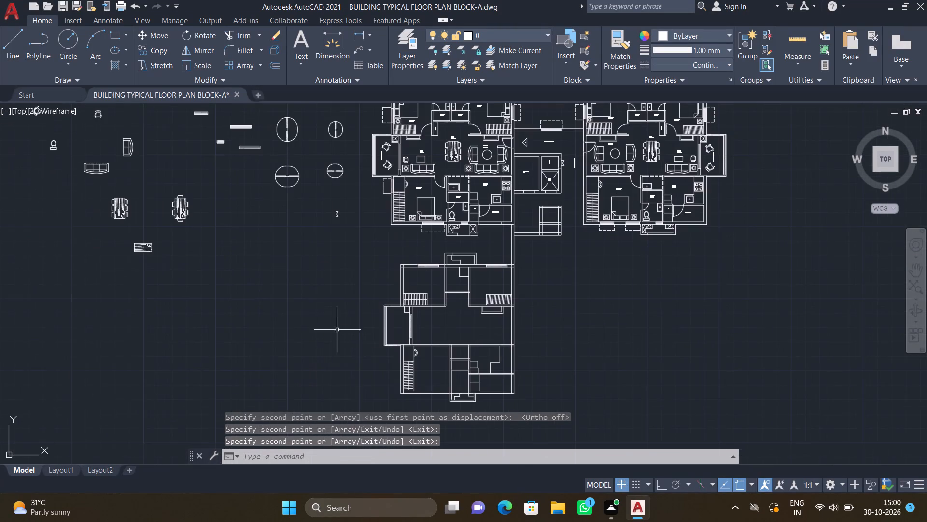
middle_click_drag(230, 157, 256, 237)
scroll(238, 203, "up", 1)
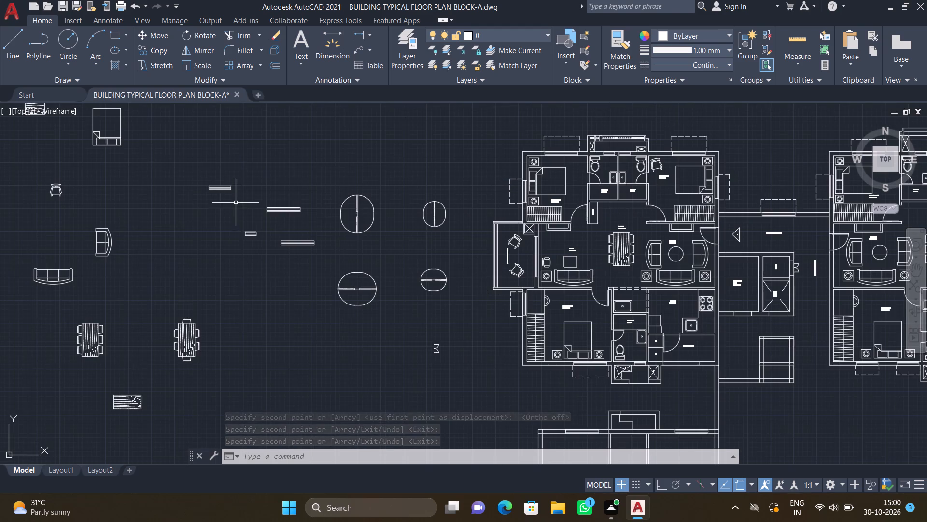
scroll(262, 243, "up", 3)
type("CO")
key("Return")
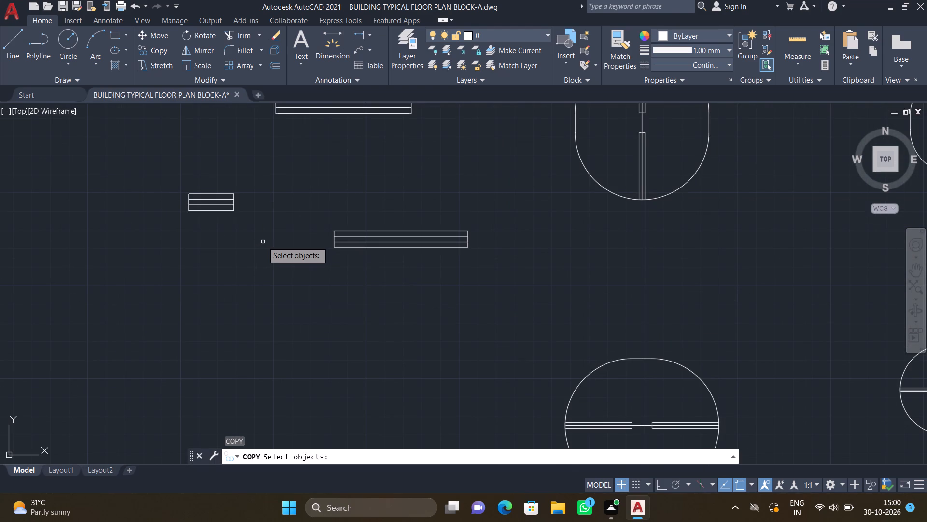
left_click(256, 233)
left_click(152, 166)
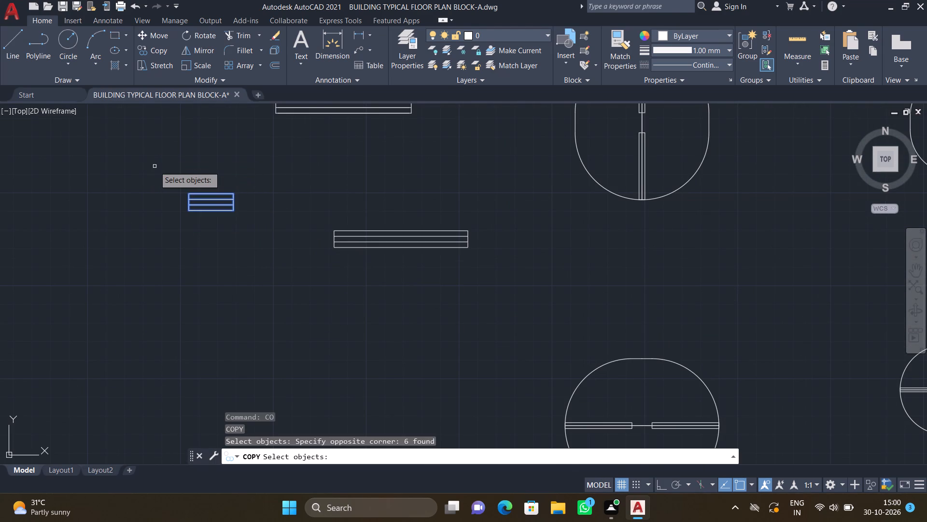
key("Return")
scroll(177, 188, "up", 2)
left_click(207, 205)
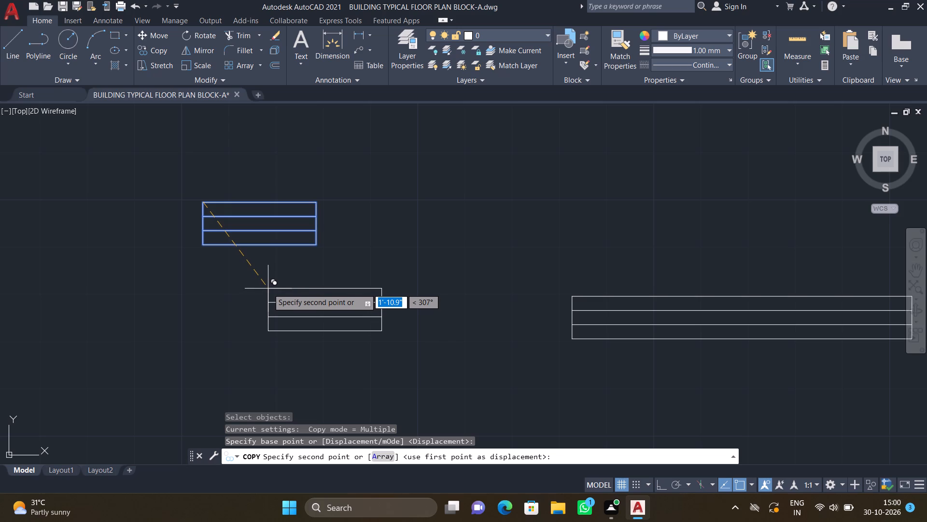
scroll(384, 318, "down", 2)
scroll(446, 329, "down", 2)
middle_click_drag(443, 373, 353, 317)
scroll(316, 284, "down", 2)
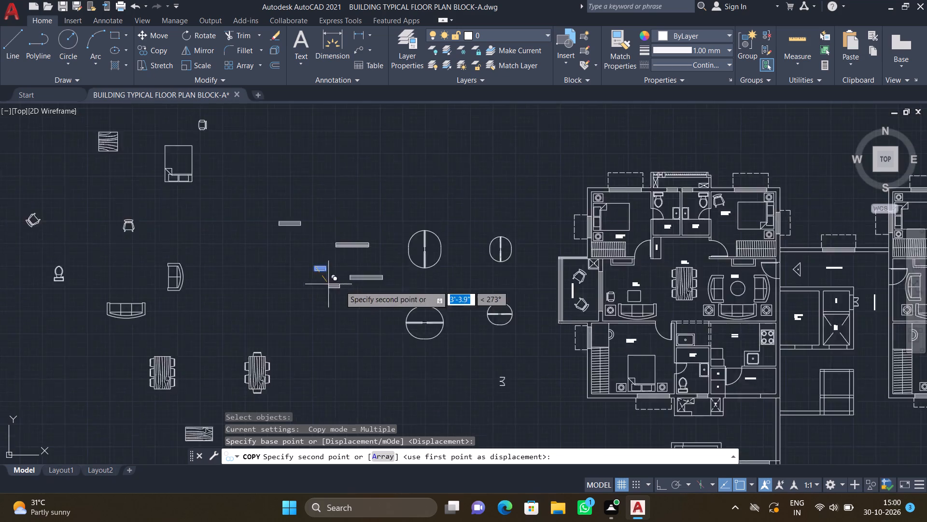
middle_click_drag(424, 385, 262, 193)
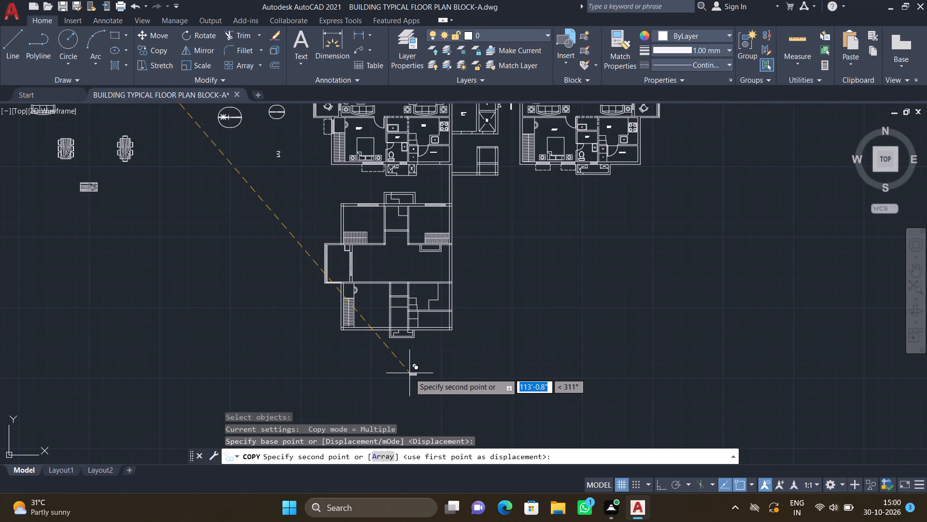
scroll(377, 338, "up", 4)
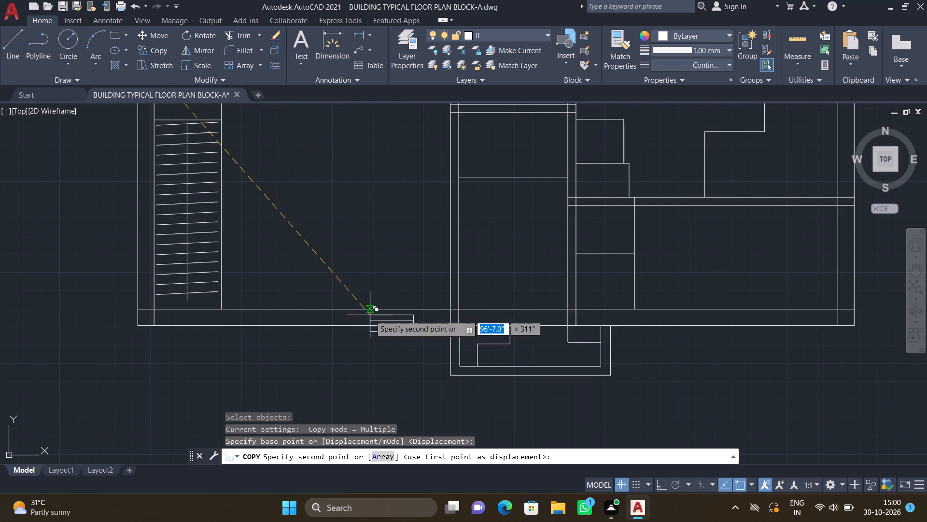
scroll(369, 317, "up", 3)
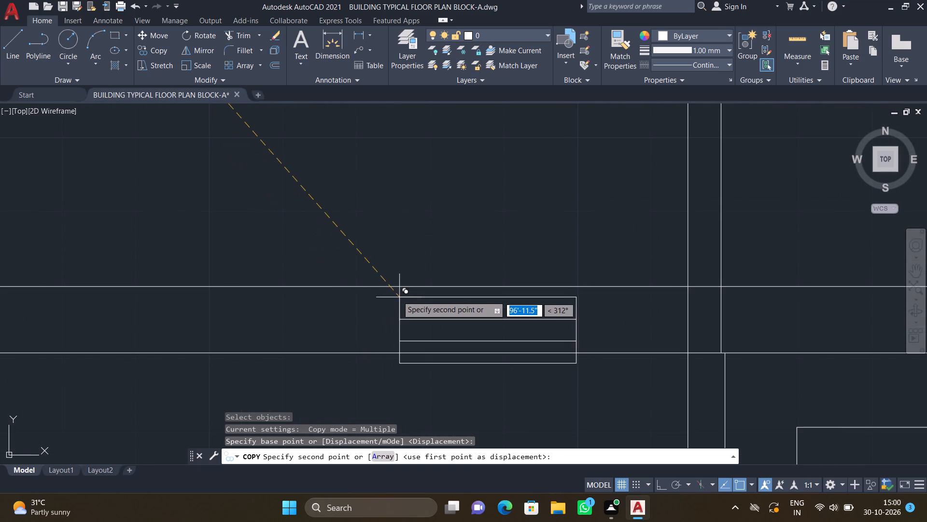
left_click(375, 288)
Place a second copy of the short window symbol in the south wall where the small southern projection adjoins the unit.
scroll(527, 410, "down", 2)
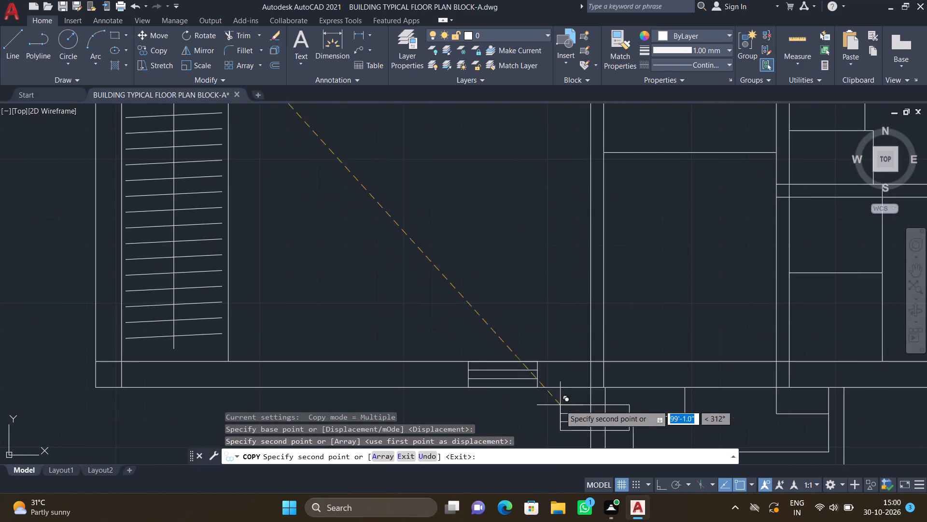
middle_click_drag(579, 365, 242, 265)
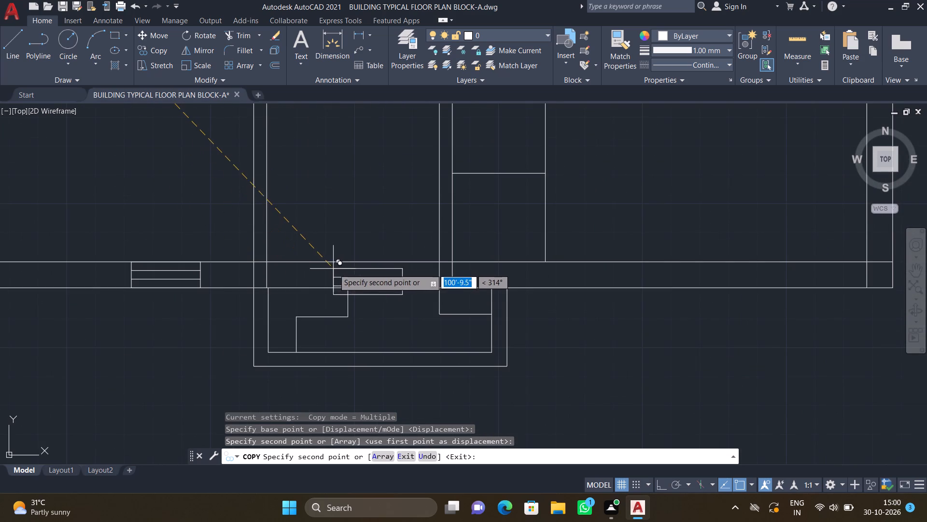
scroll(353, 272, "up", 1)
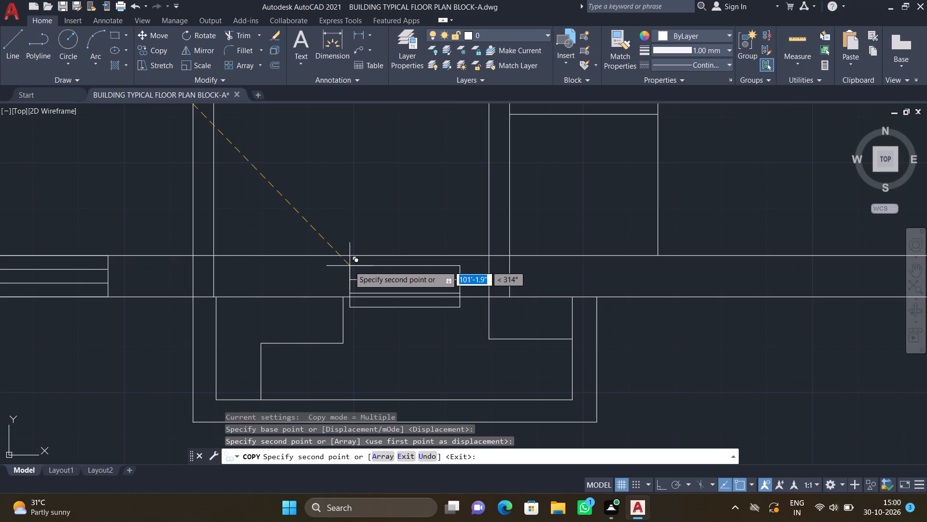
scroll(351, 263, "up", 2)
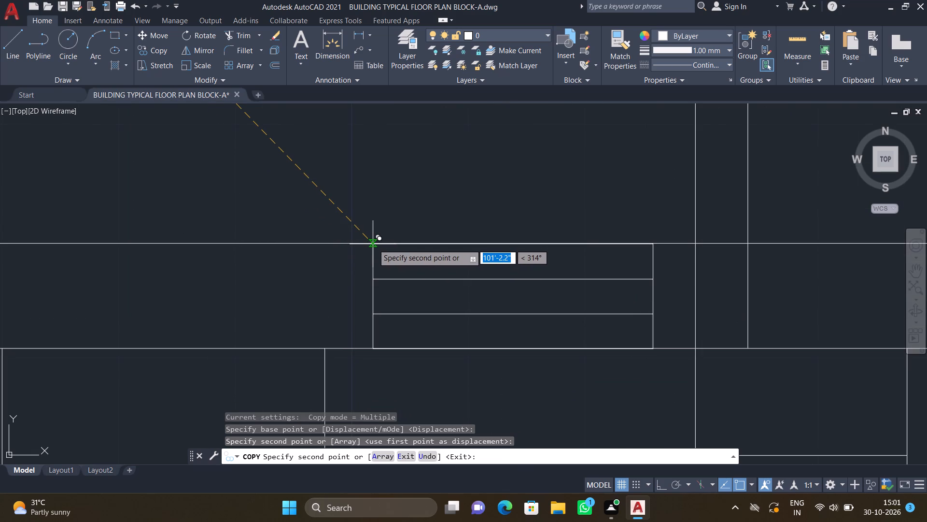
left_click(374, 244)
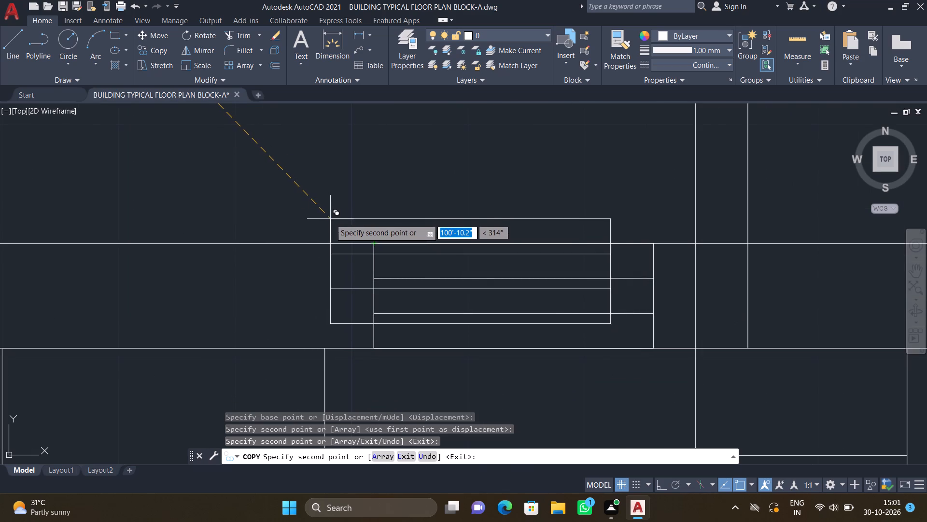
Place a third copy of the short window symbol in the north wall of the narrow room between the two northern rooms.
scroll(331, 219, "down", 5)
scroll(324, 285, "down", 2)
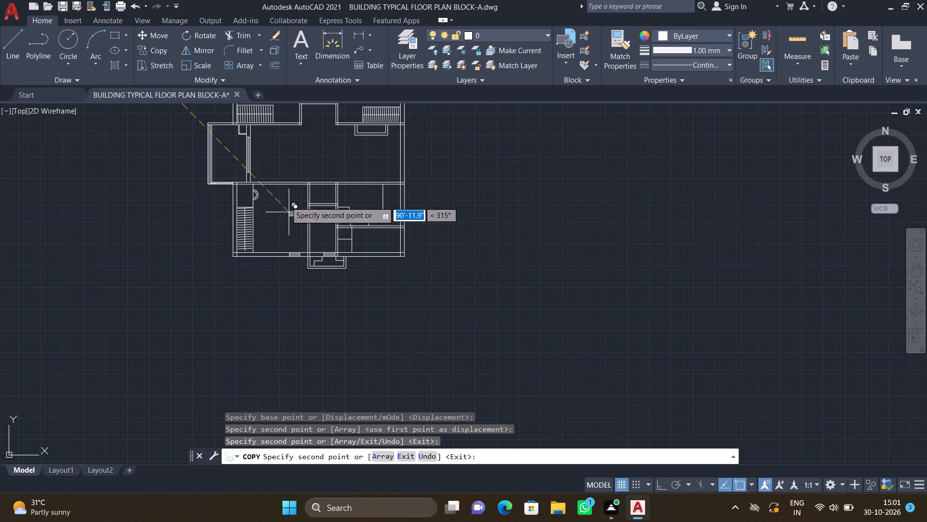
scroll(301, 176, "down", 1)
scroll(310, 135, "up", 2)
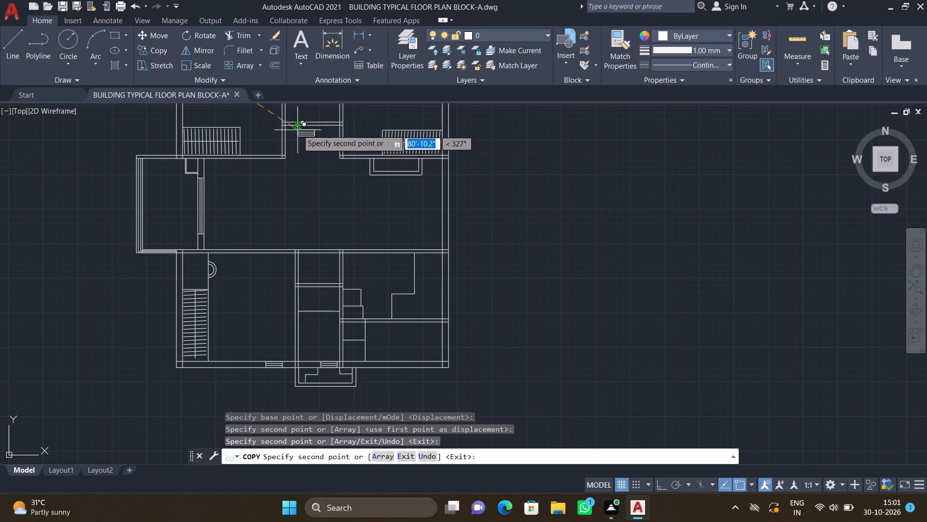
middle_click_drag(300, 140, 342, 311)
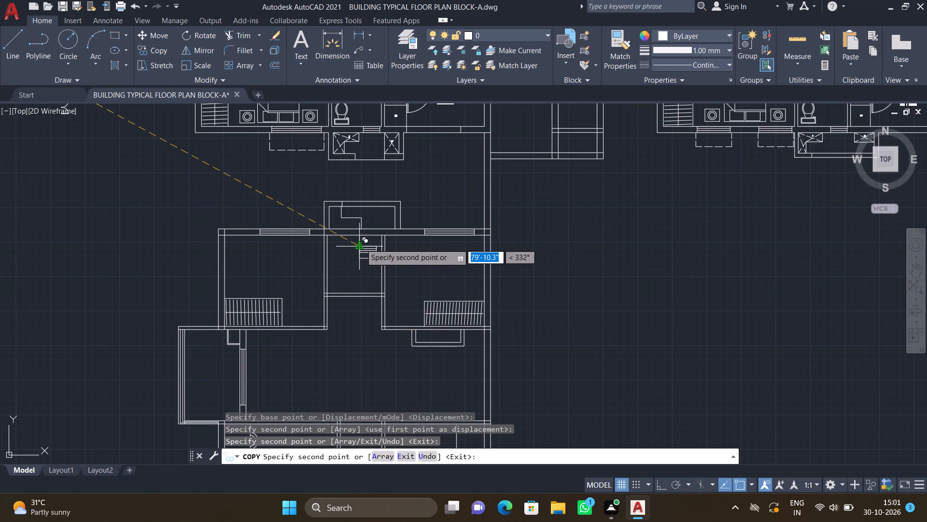
scroll(371, 231, "up", 3)
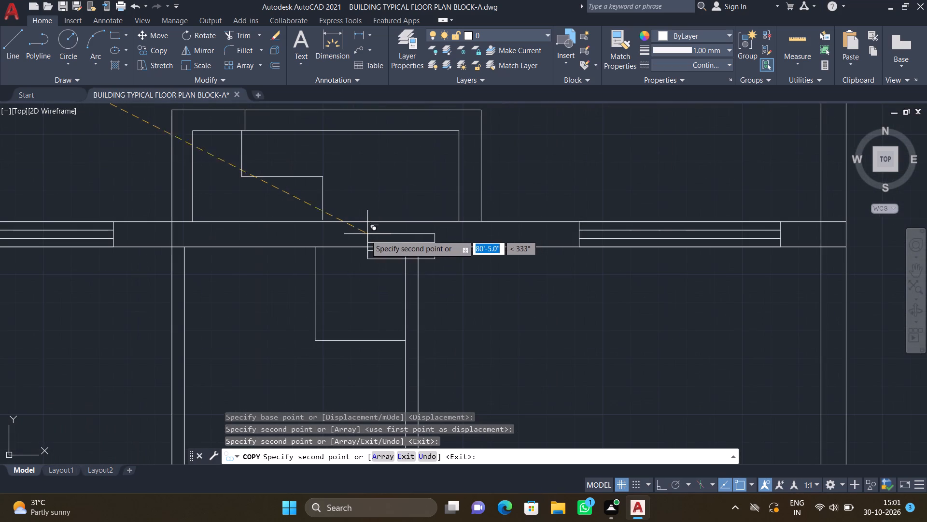
scroll(344, 233, "up", 2)
scroll(300, 217, "up", 1)
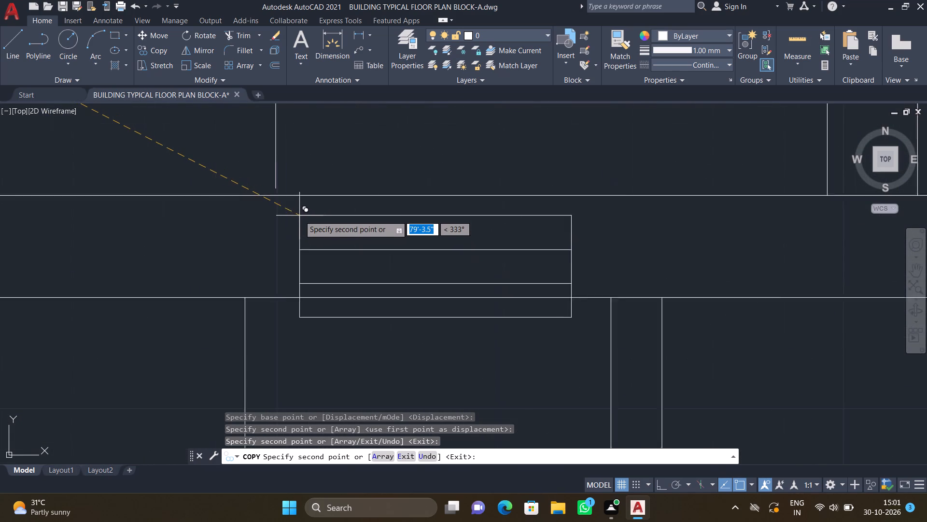
scroll(298, 215, "up", 1)
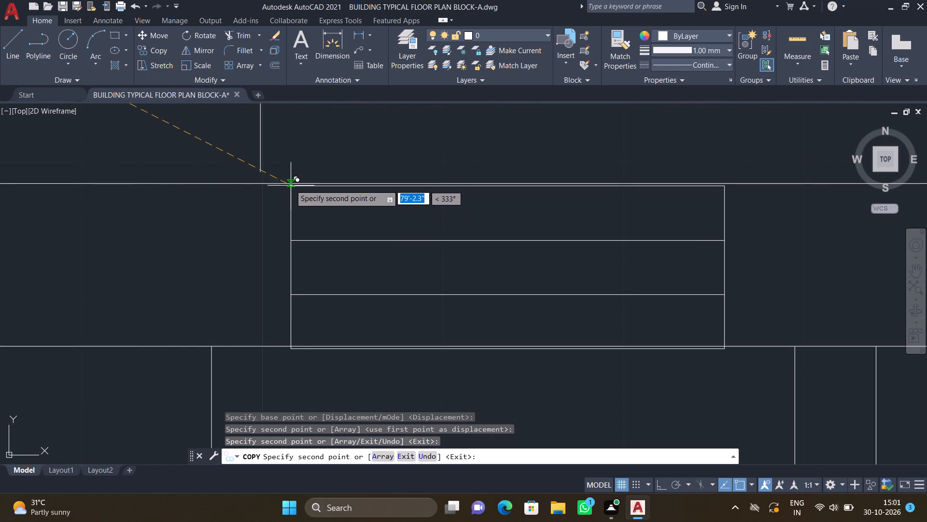
left_click(290, 184)
key("Return")
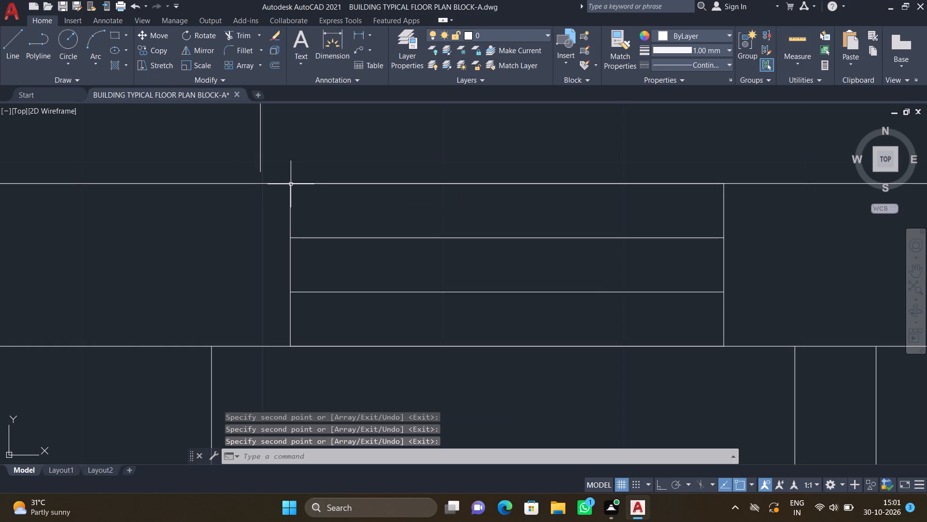
Extend the short vertical line inside the northern projection down to the outer line of the north wall.
scroll(291, 184, "down", 4)
scroll(289, 170, "up", 2)
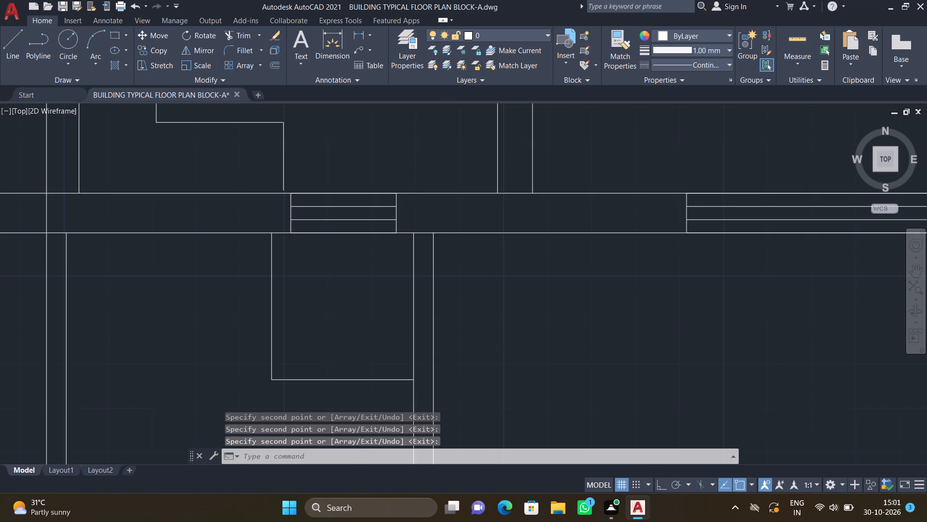
type("EX")
key("Return")
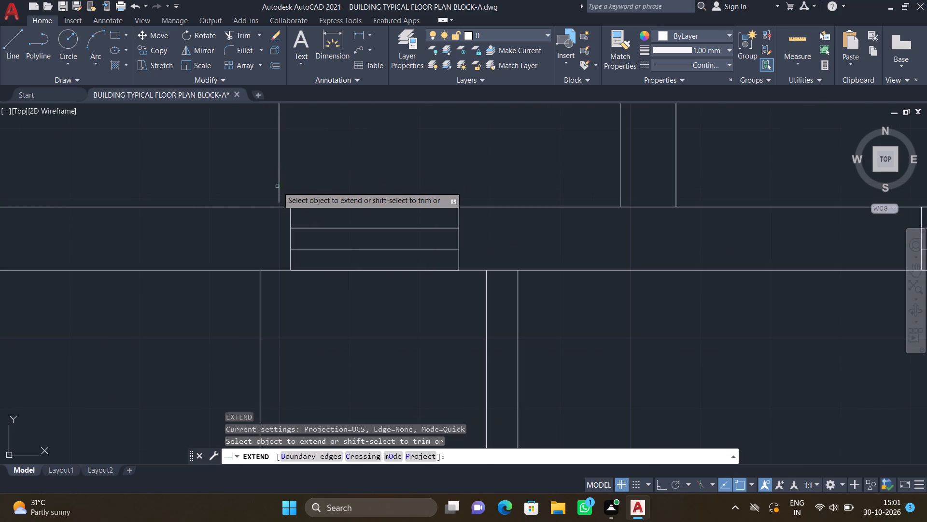
left_click(278, 187)
key("Return")
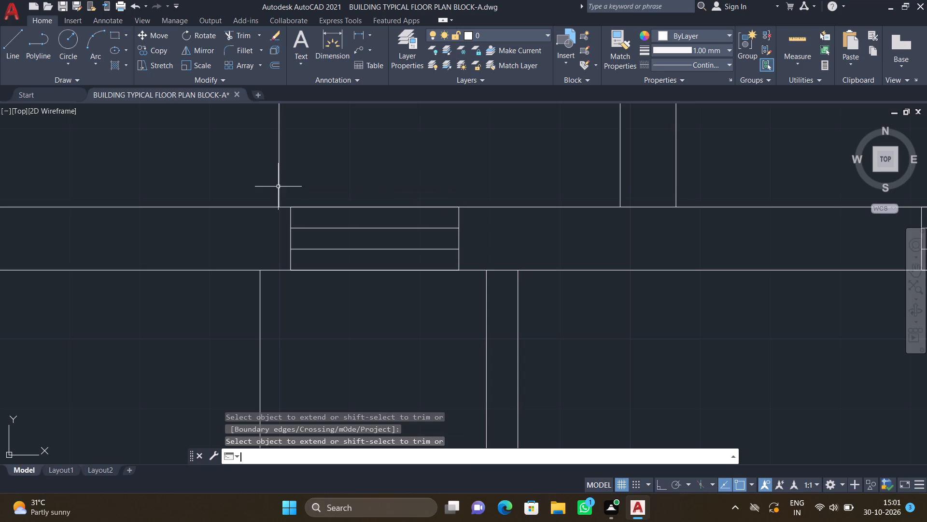
Rotate the northwesternmost loose window symbol 270° about its upper-left corner with Ortho on, making it vertical.
scroll(292, 193, "down", 3)
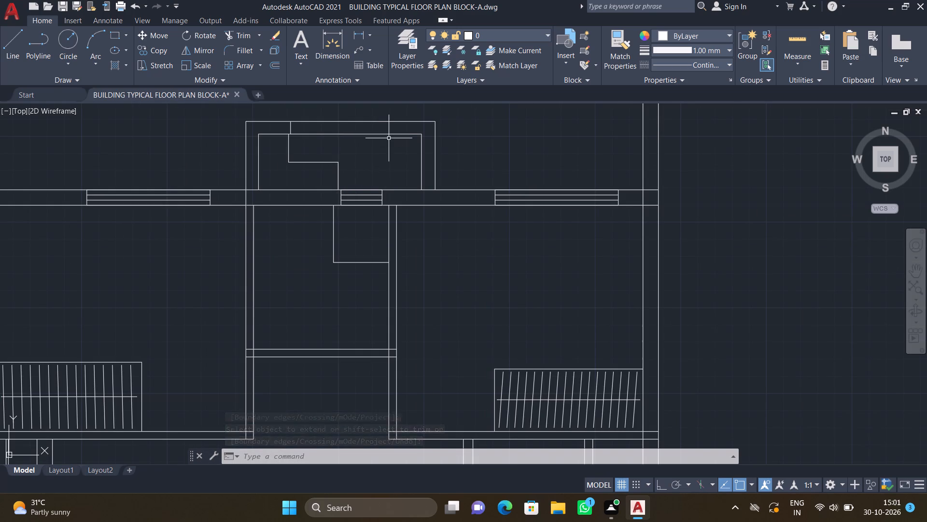
scroll(392, 143, "down", 1)
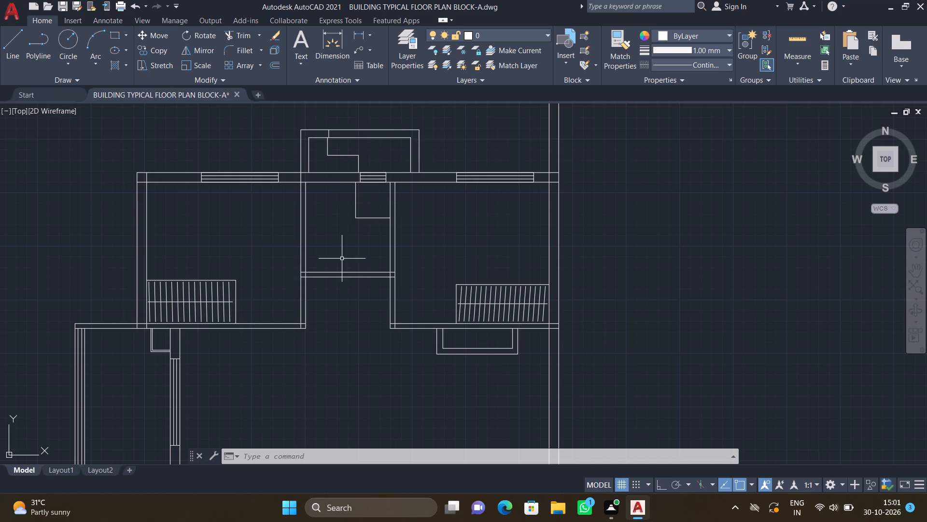
middle_click_drag(354, 252, 430, 202)
scroll(409, 234, "down", 1)
scroll(386, 299, "down", 2)
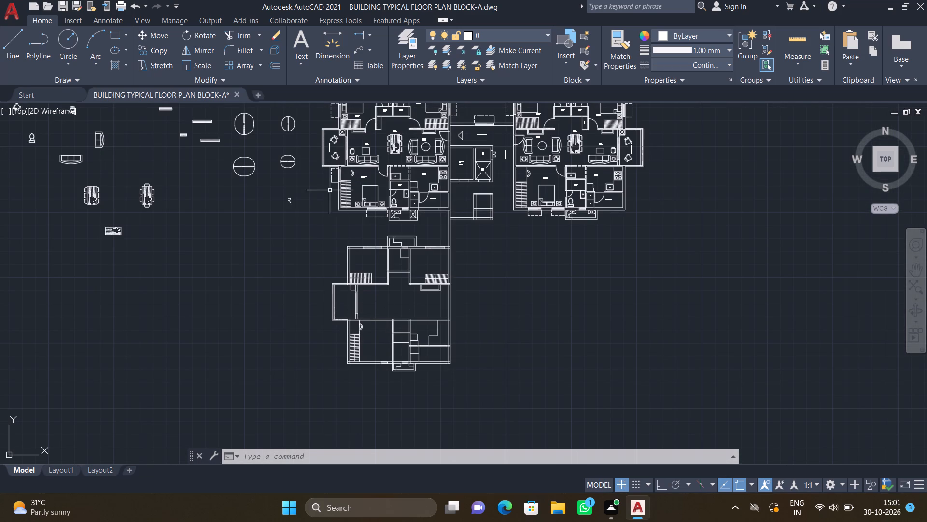
middle_click_drag(305, 190, 458, 254)
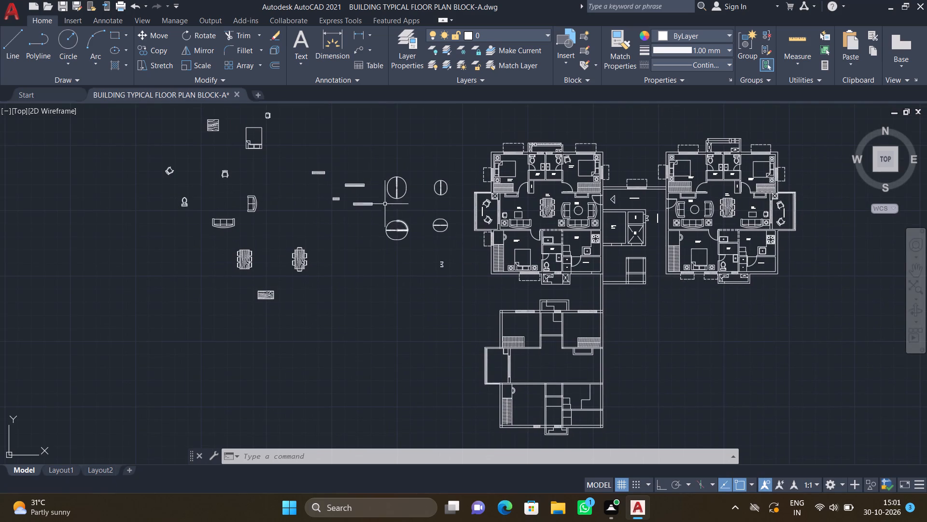
scroll(356, 183, "up", 2)
type("RO")
key("Return")
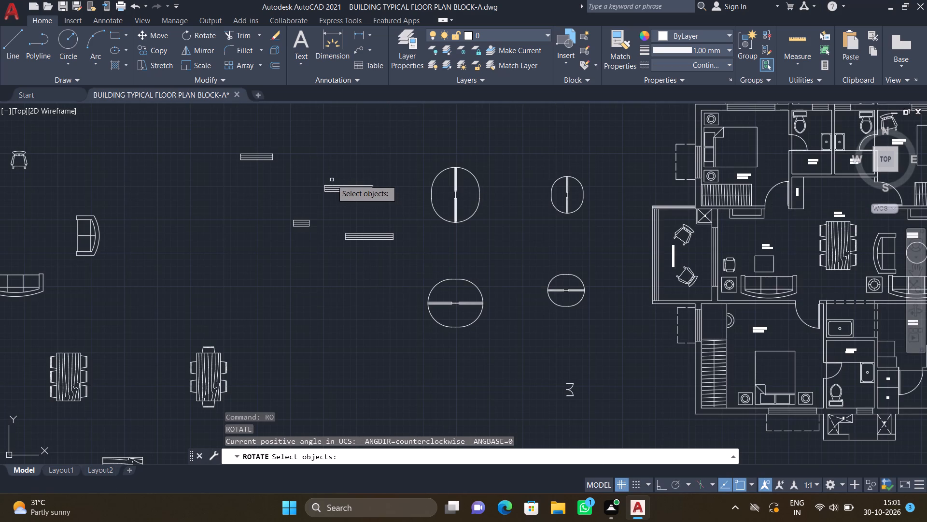
scroll(278, 162, "up", 1)
left_click(277, 167)
scroll(217, 147, "up", 3)
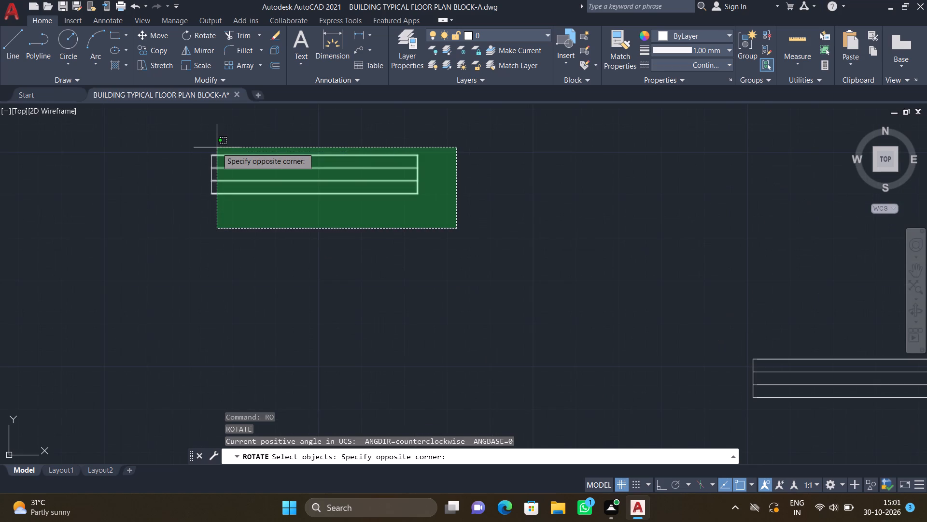
left_click(167, 129)
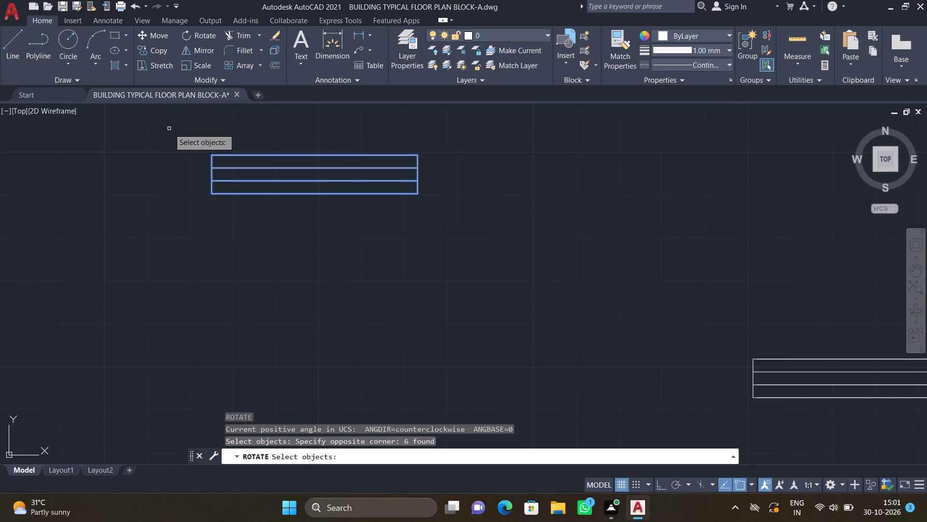
key("Return")
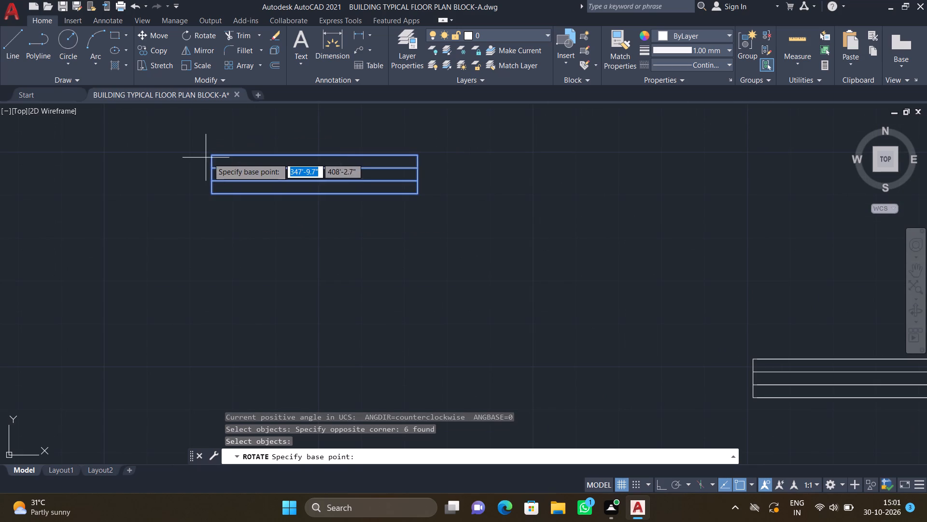
left_click(212, 152)
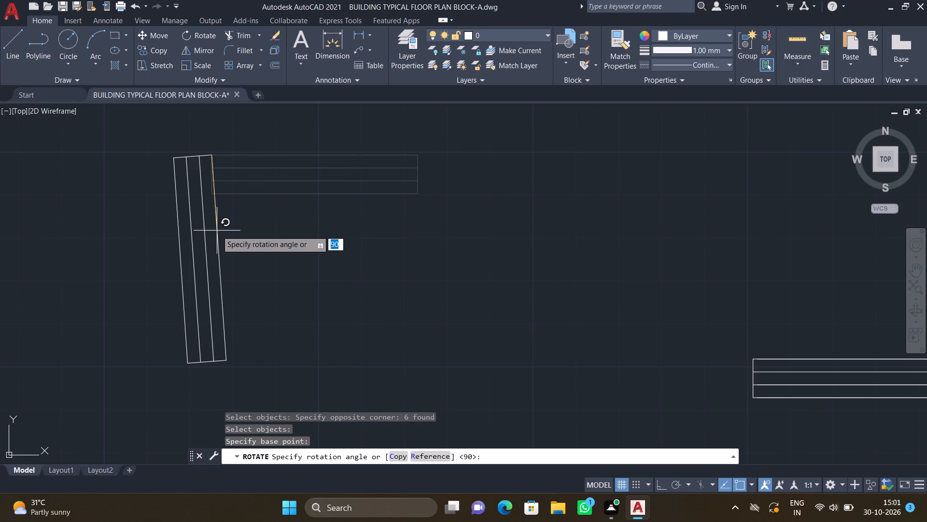
key("F8")
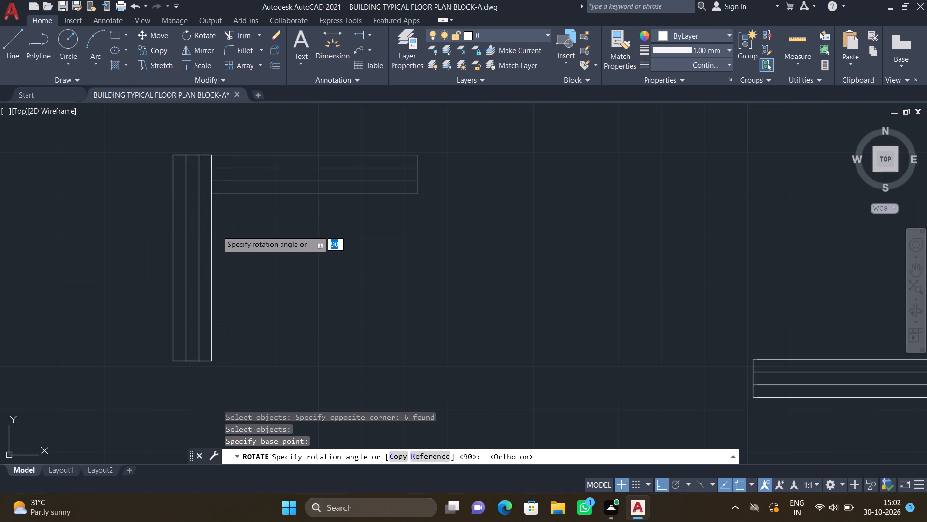
left_click(150, 282)
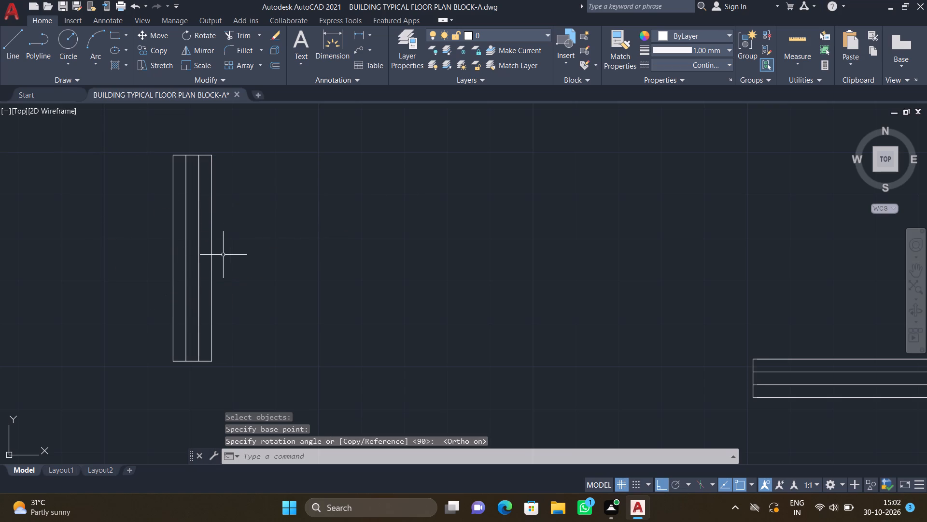
With Ortho off, copy the loose vertical window symbol by its upper-left corner into the west wall of the northwestern room.
type("CO")
key("Return")
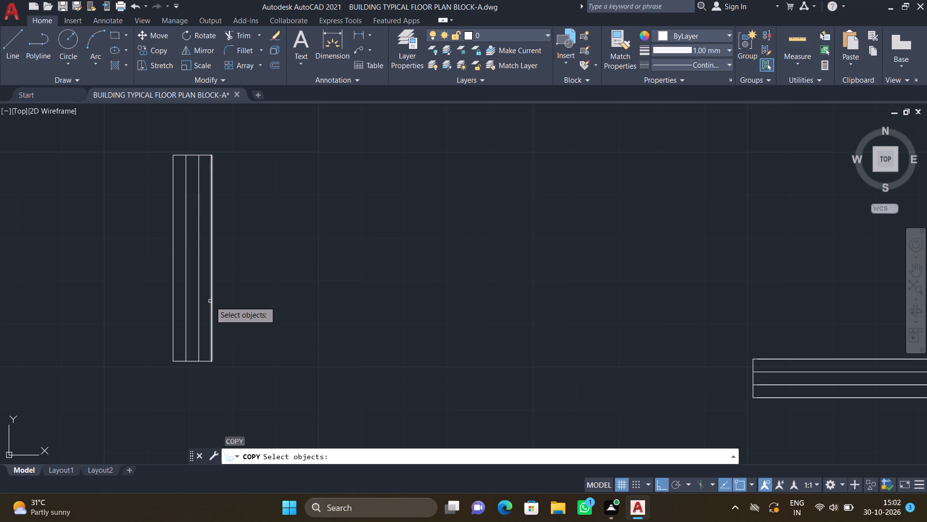
left_click_drag(224, 390, 223, 381)
left_click(148, 129)
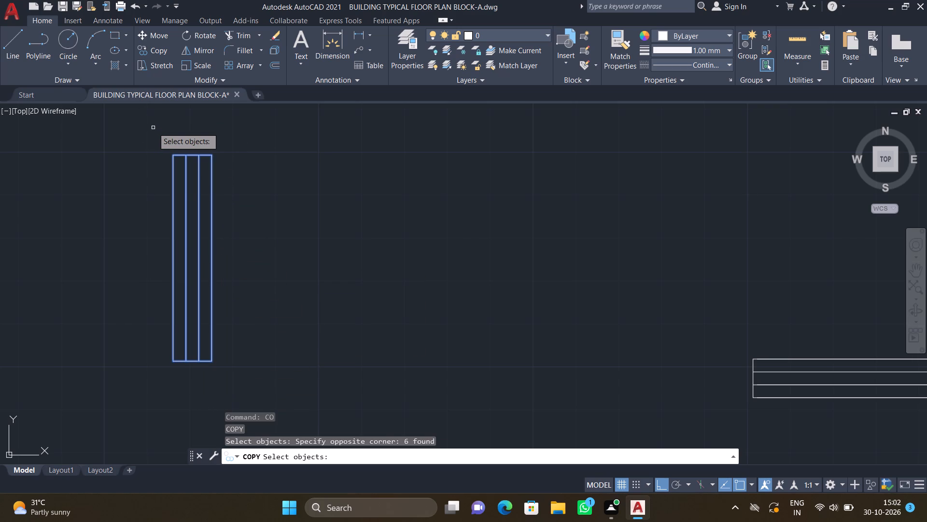
key("Return")
scroll(185, 156, "up", 2)
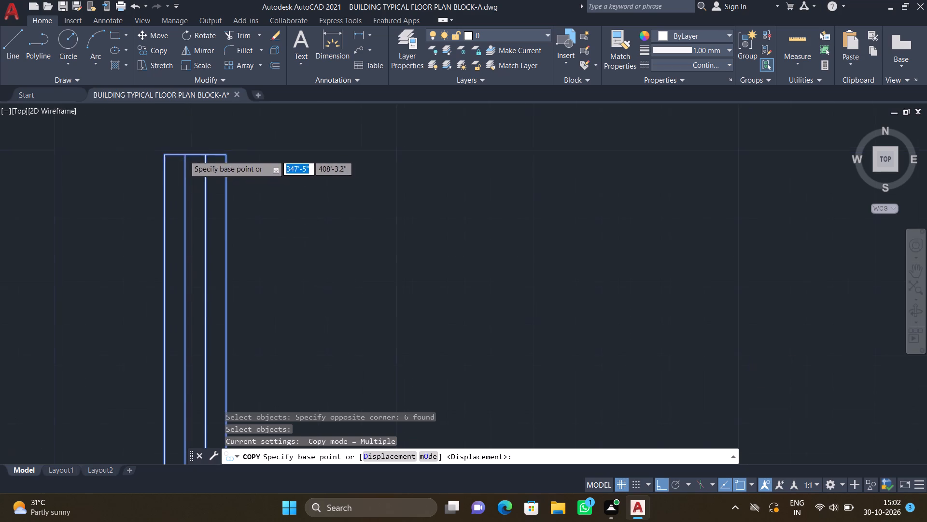
left_click_drag(155, 153, 160, 154)
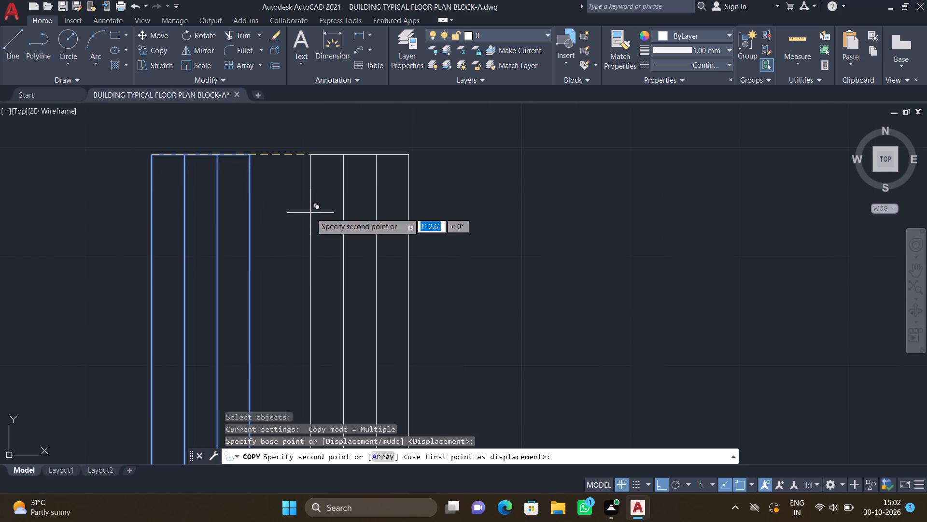
key("F8")
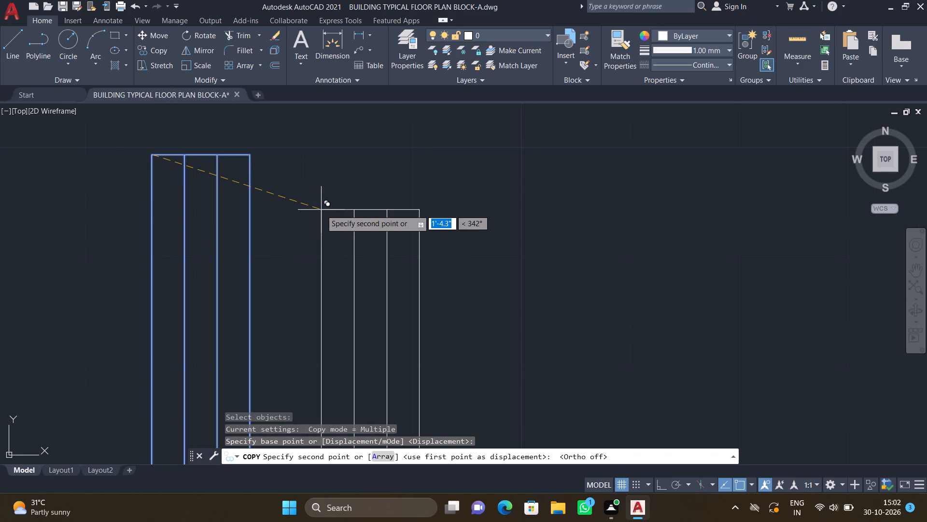
scroll(322, 209, "down", 3)
middle_click_drag(504, 304, 412, 248)
scroll(407, 250, "down", 3)
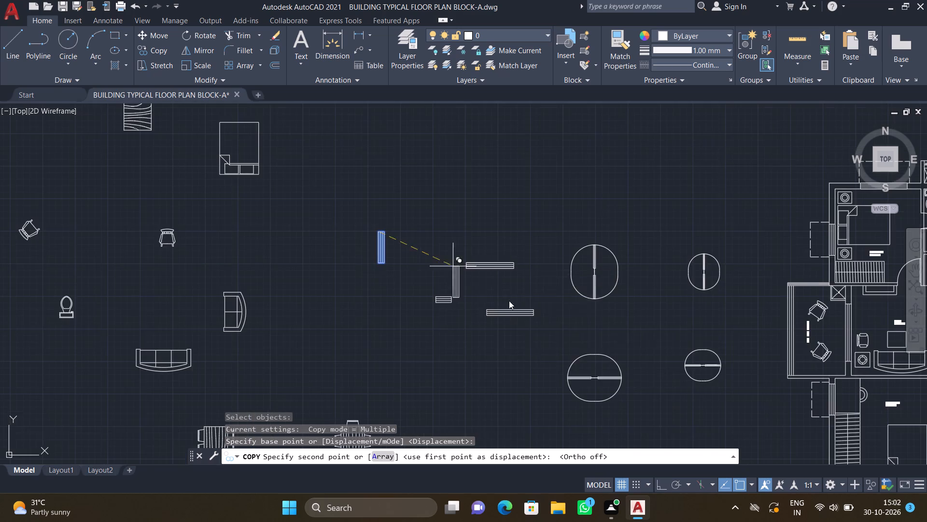
middle_click_drag(530, 347, 361, 298)
scroll(391, 300, "down", 1)
middle_click_drag(502, 394, 465, 346)
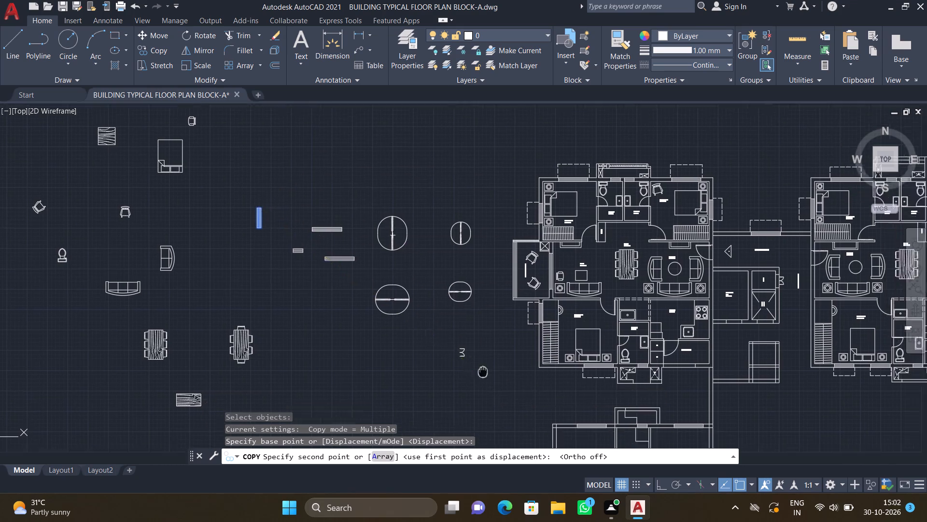
middle_click_drag(465, 346, 387, 248)
middle_click_drag(467, 400, 351, 223)
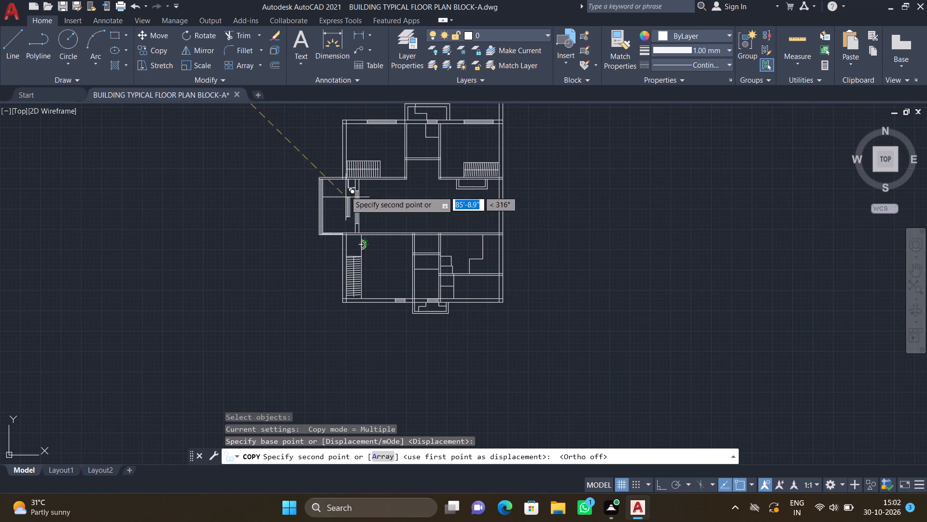
scroll(336, 137, "up", 2)
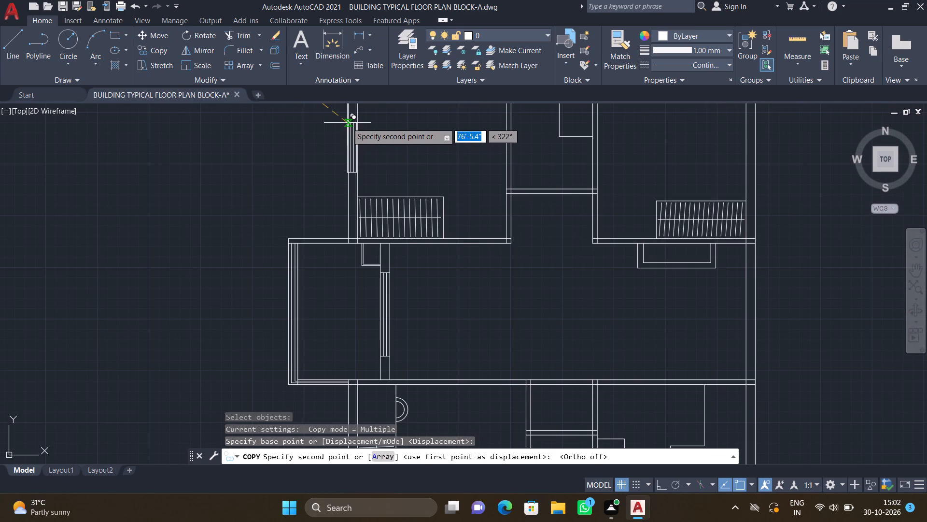
scroll(347, 123, "up", 3)
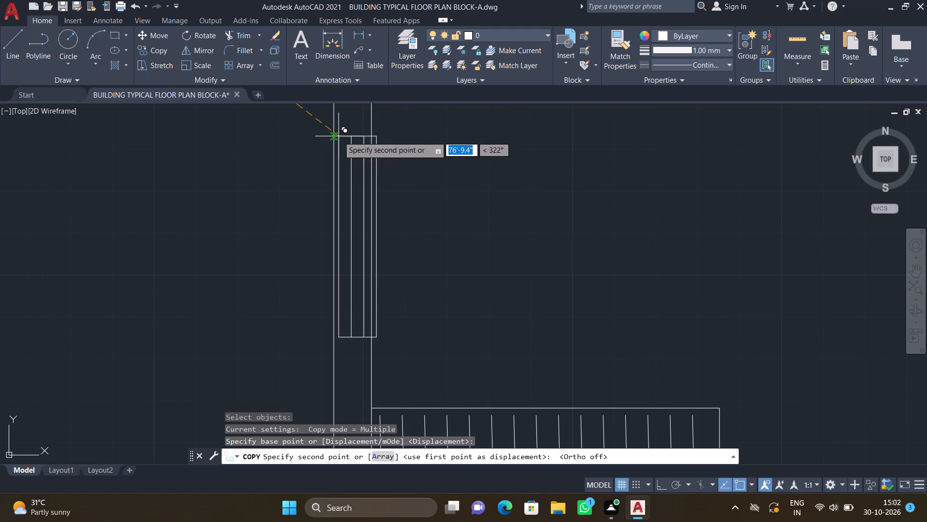
scroll(338, 136, "up", 2)
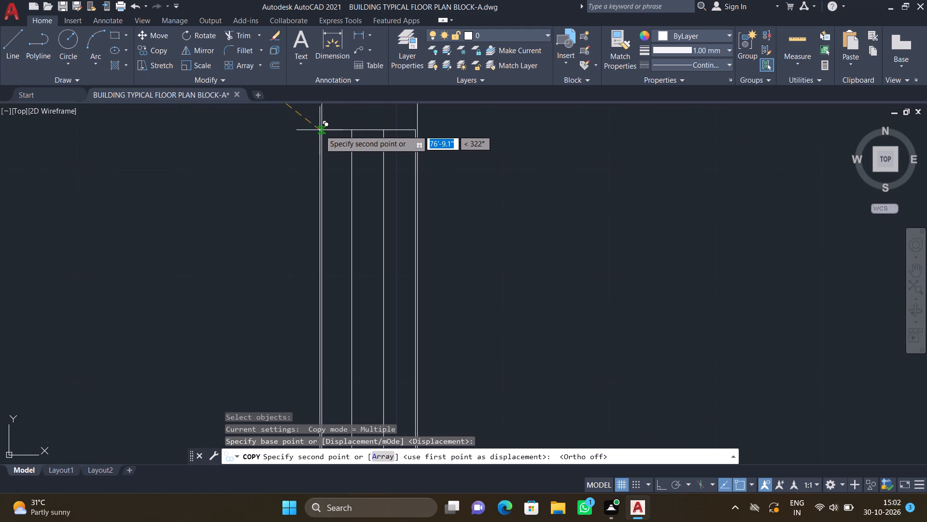
left_click(320, 130)
Place a second copy of the vertical window symbol in the east wall of the large central room.
scroll(423, 203, "down", 3)
middle_click_drag(481, 226, 416, 223)
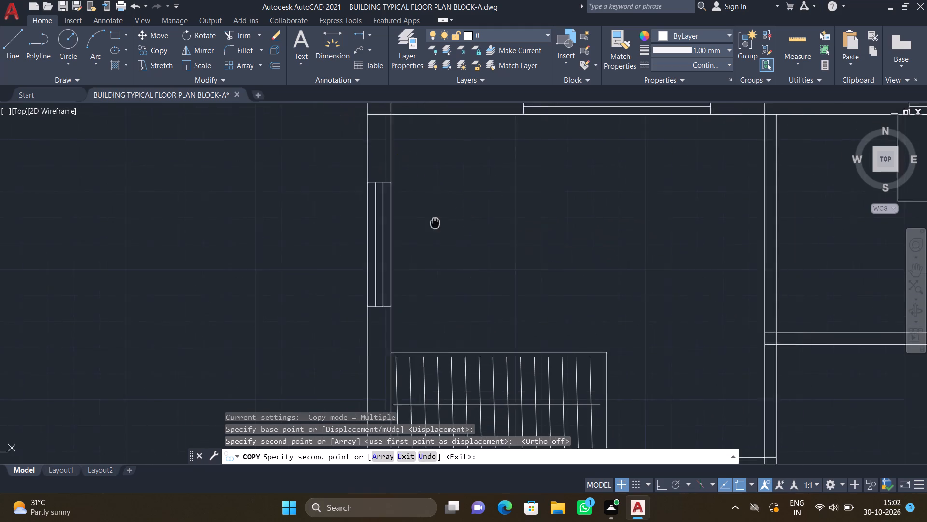
middle_click_drag(416, 223, 391, 224)
scroll(442, 217, "down", 1)
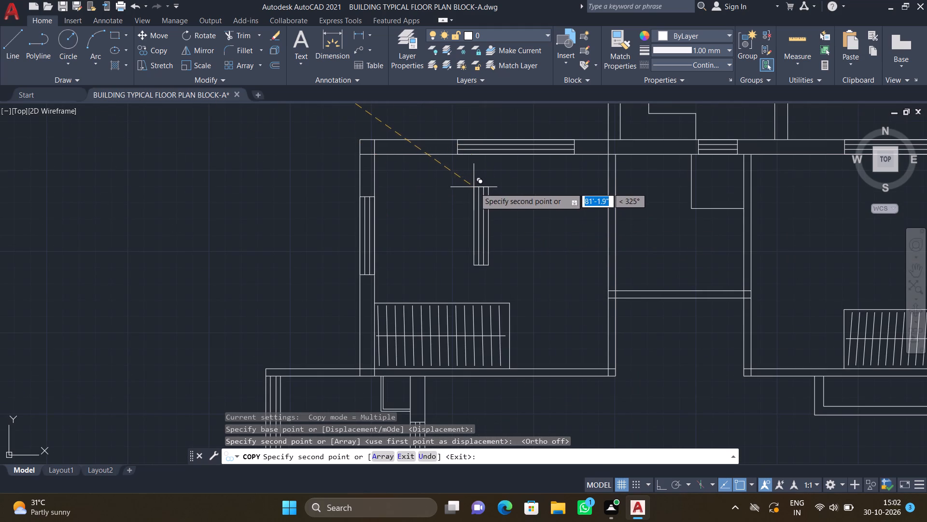
scroll(504, 197, "down", 3)
middle_click_drag(543, 252, 384, 130)
middle_click(374, 124)
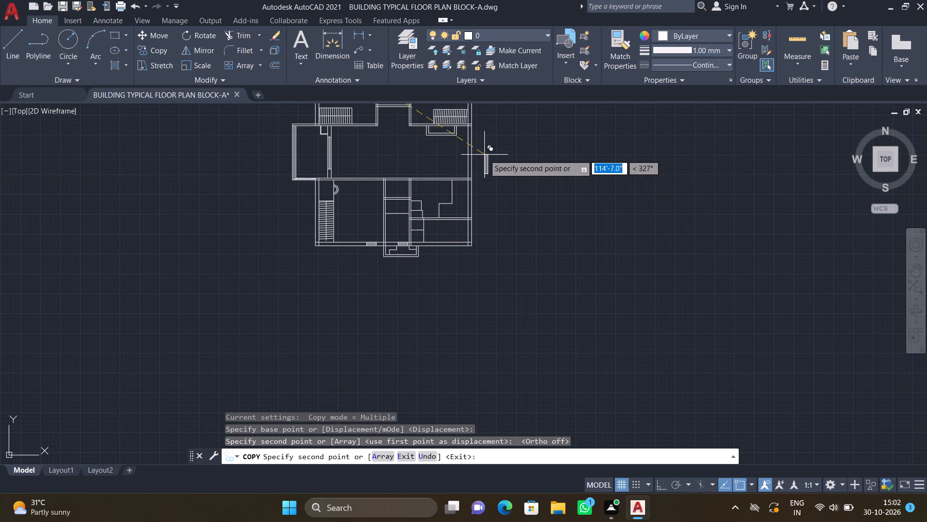
scroll(485, 154, "up", 2)
scroll(444, 153, "up", 4)
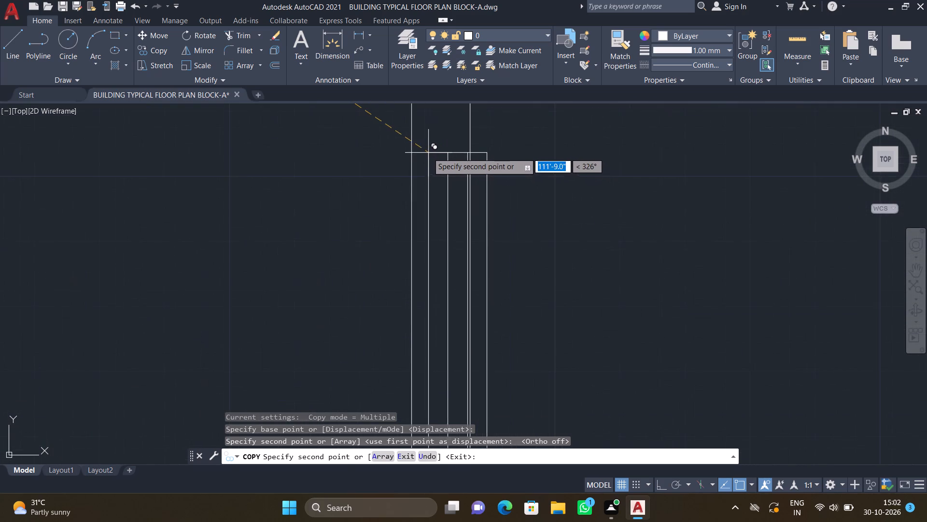
left_click(412, 139)
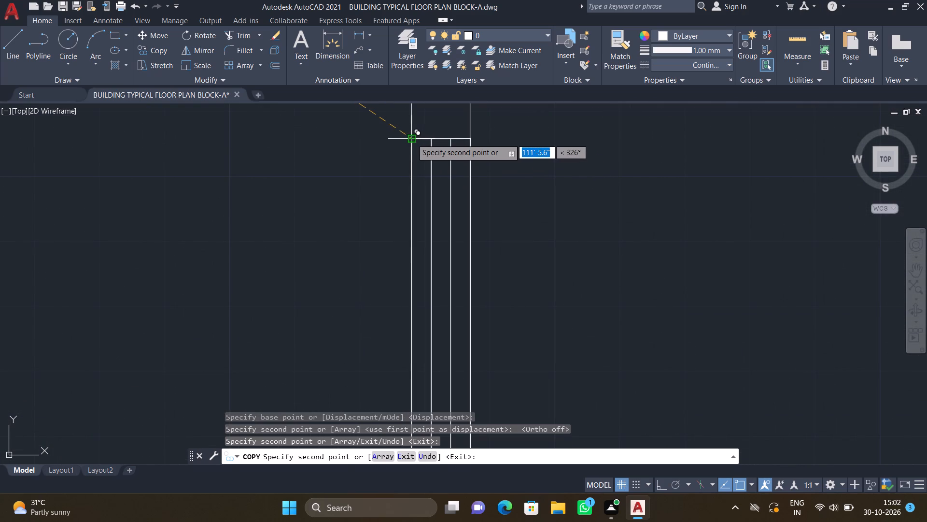
Place a third copy of the vertical window symbol in the southwestern room's west wall, just south of the balcony, and finish copying.
scroll(331, 233, "down", 4)
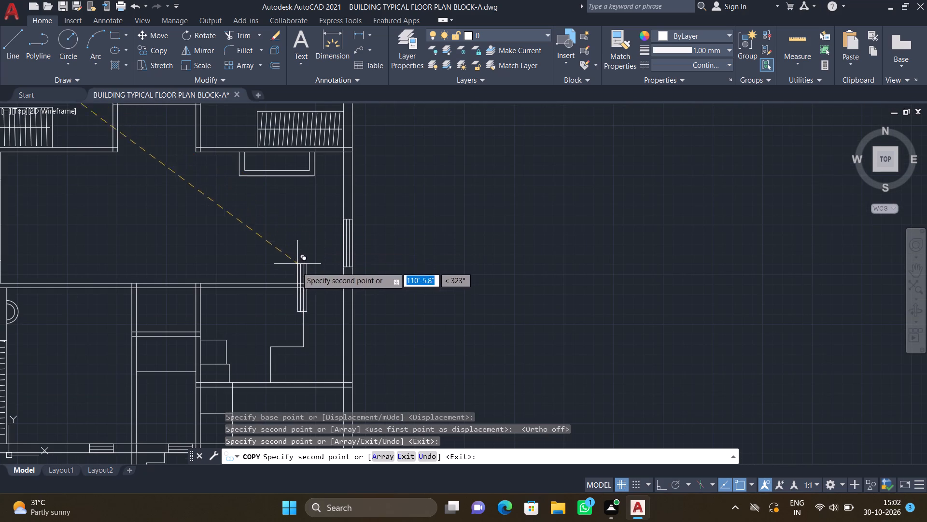
scroll(254, 281, "down", 2)
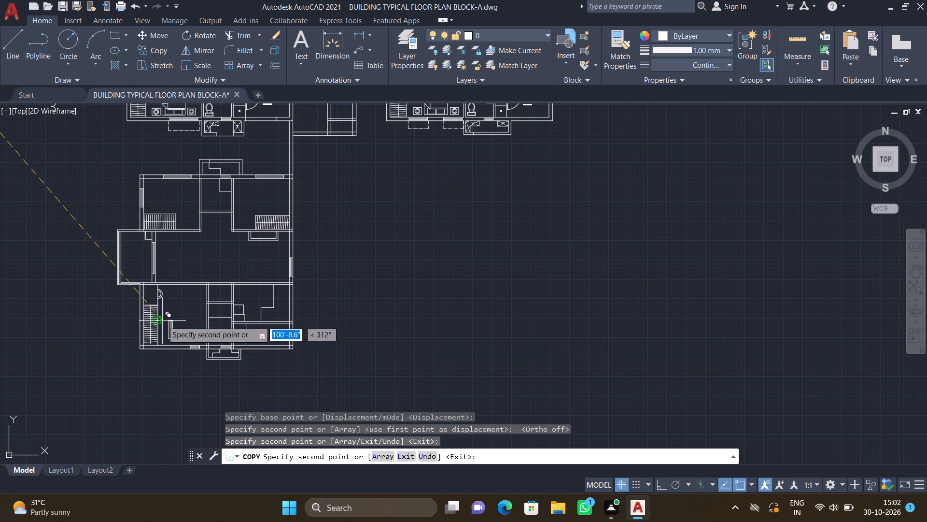
middle_click_drag(170, 312, 444, 220)
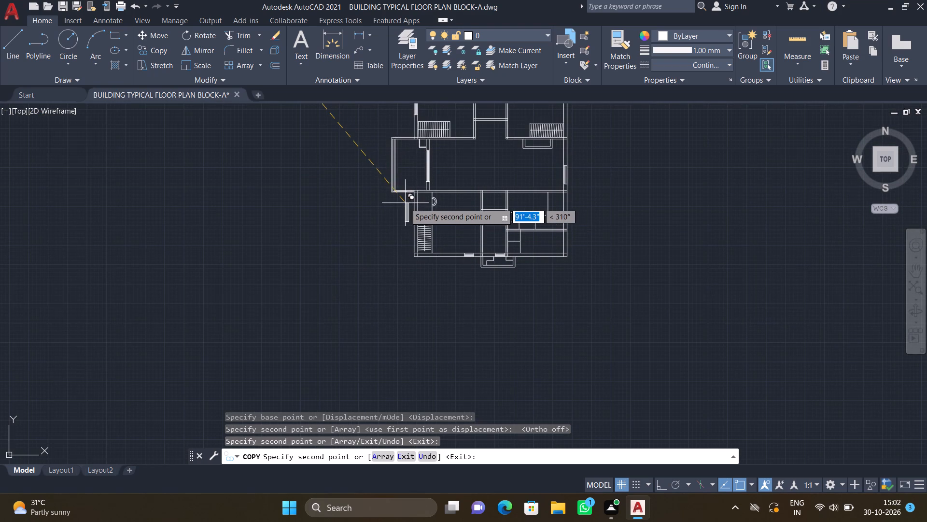
scroll(400, 202, "up", 1)
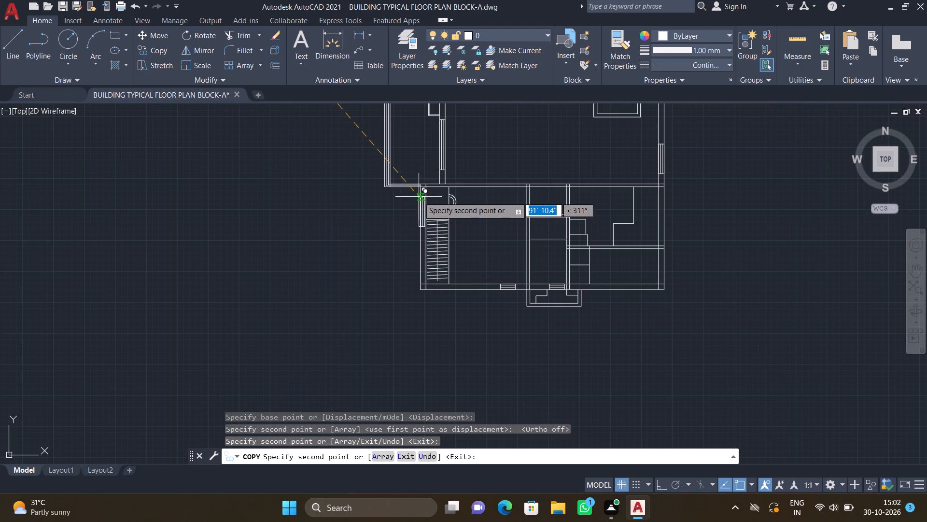
scroll(419, 197, "up", 4)
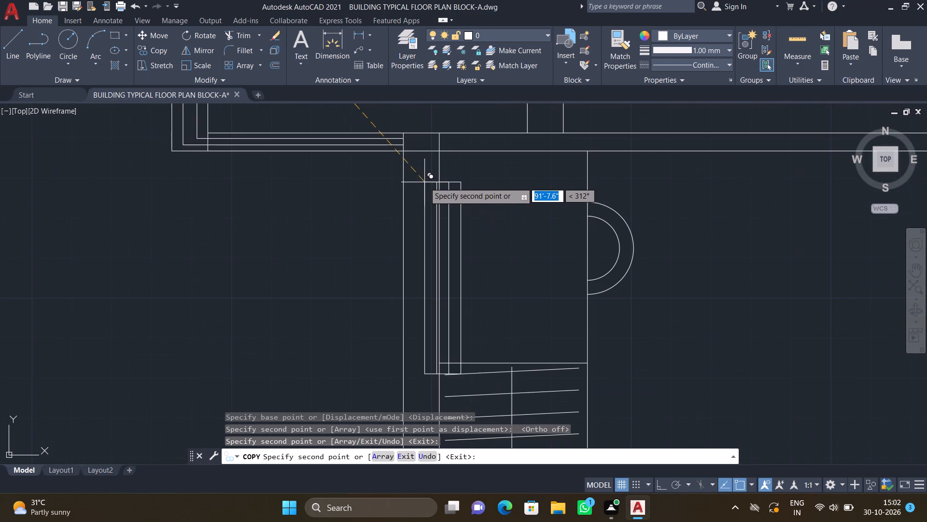
scroll(402, 166, "up", 2)
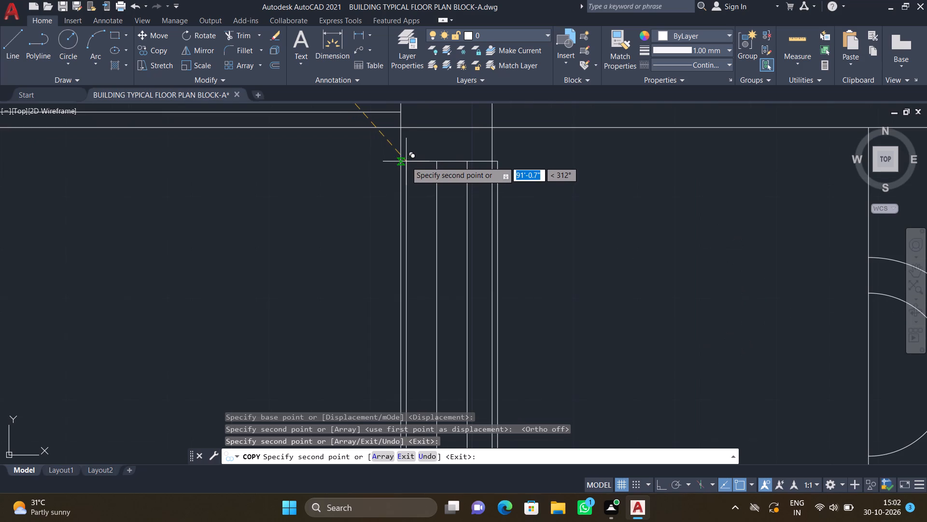
left_click(401, 159)
key("Return")
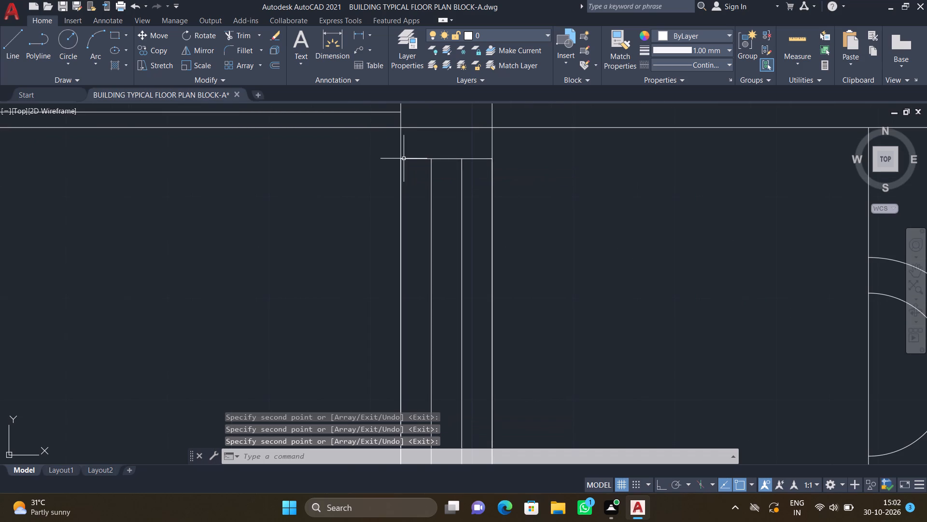
Copy the loose vertical window symbol by its upper-left corner into the vertical wall joining the new unit to the flat north of it.
scroll(413, 162, "down", 4)
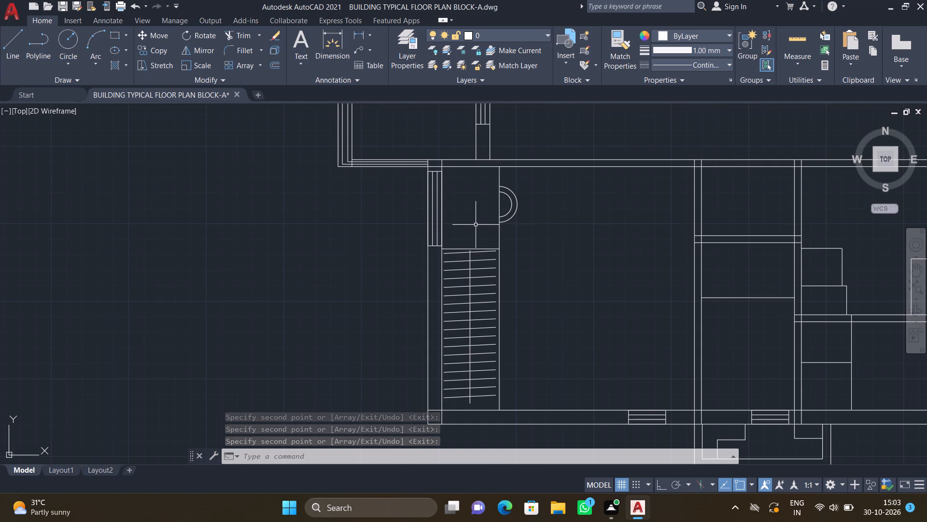
scroll(516, 220, "down", 3)
middle_click_drag(523, 228, 512, 280)
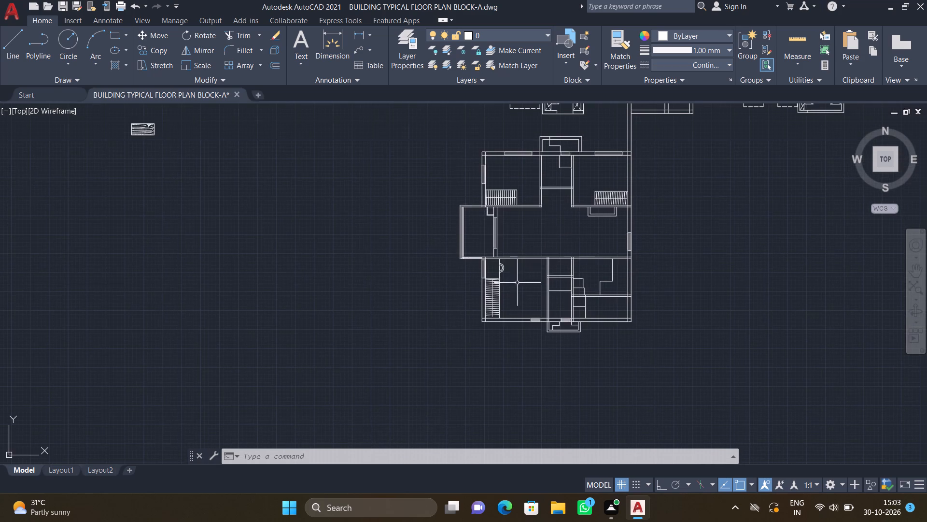
middle_click_drag(553, 169, 528, 288)
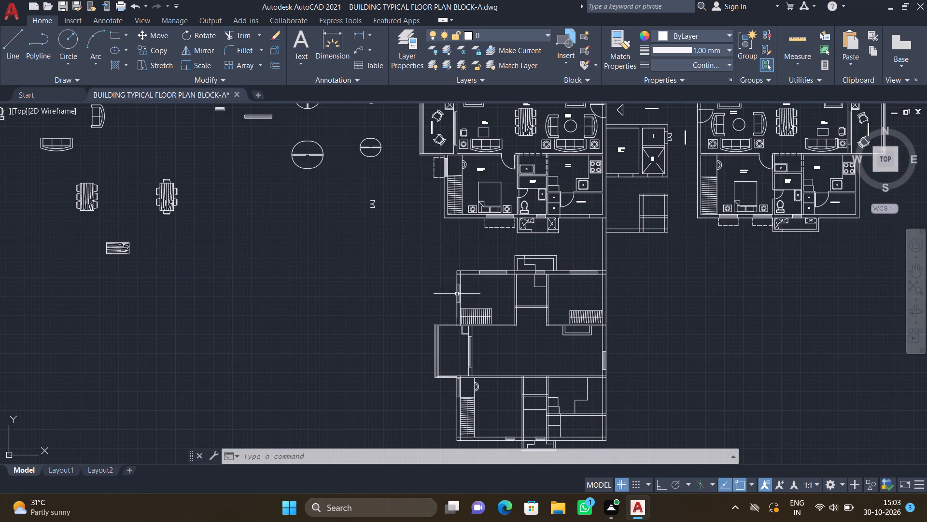
middle_click_drag(377, 230, 490, 311)
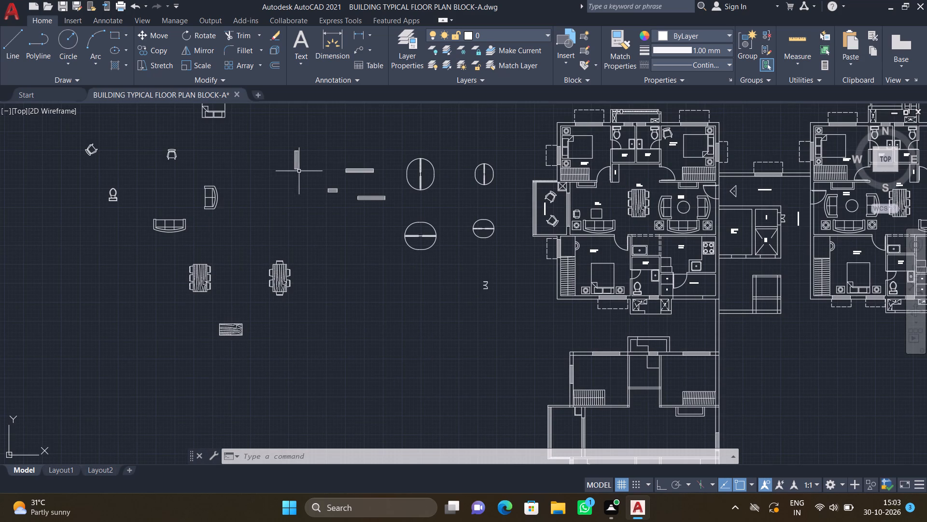
scroll(308, 159, "up", 2)
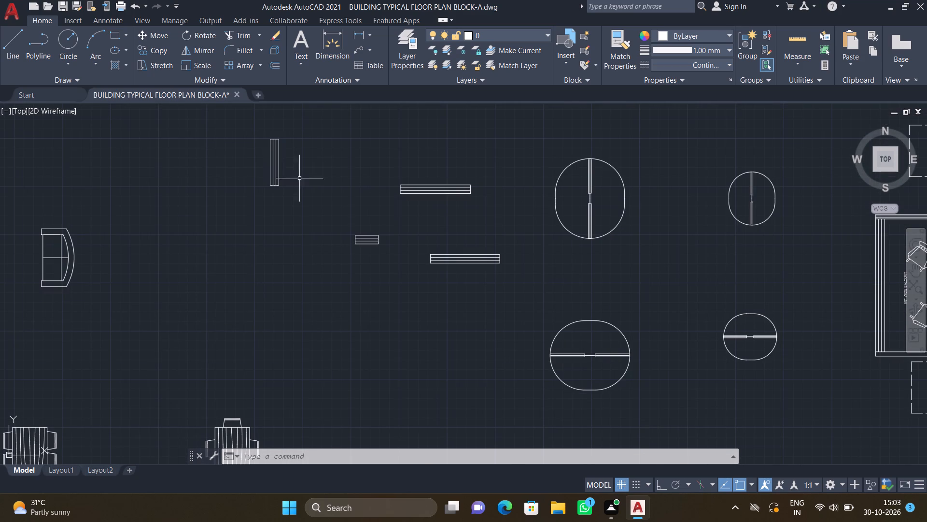
key("c")
key("o")
key("Return")
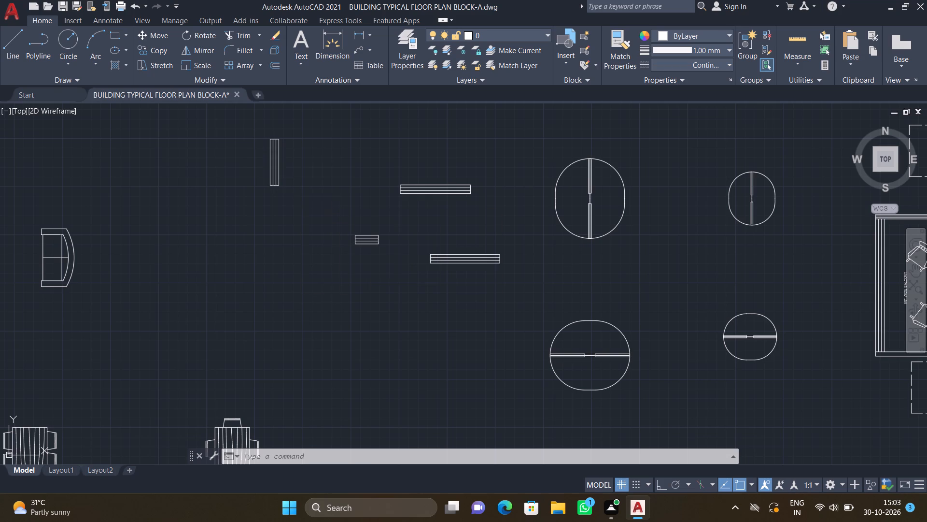
left_click(295, 198)
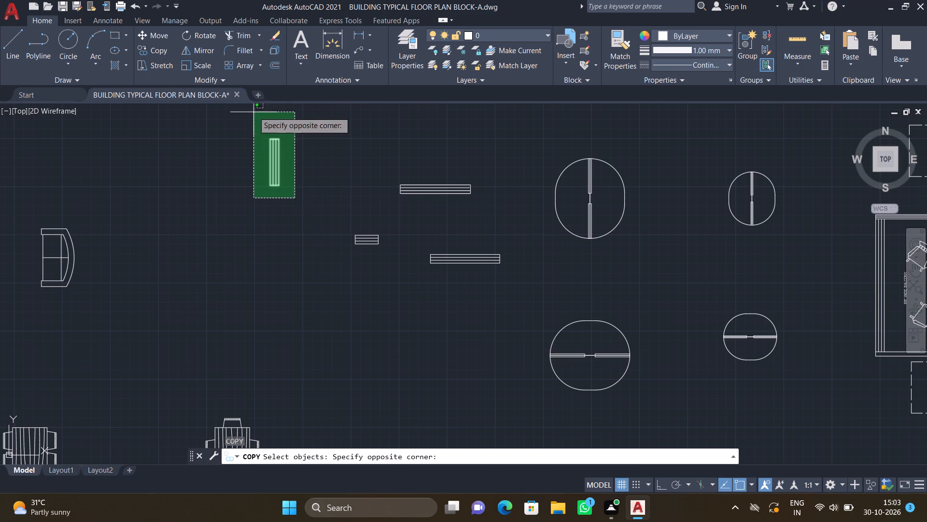
left_click(254, 109)
key("Return")
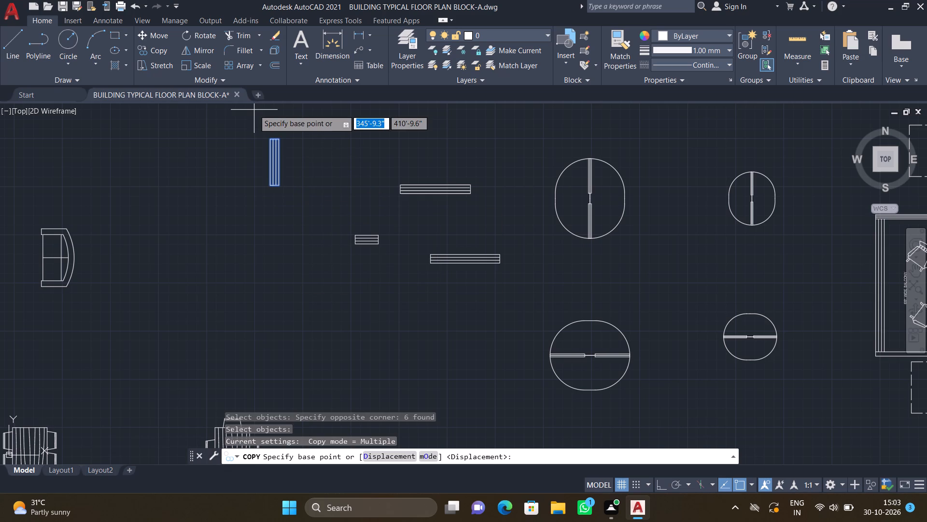
scroll(276, 144, "up", 3)
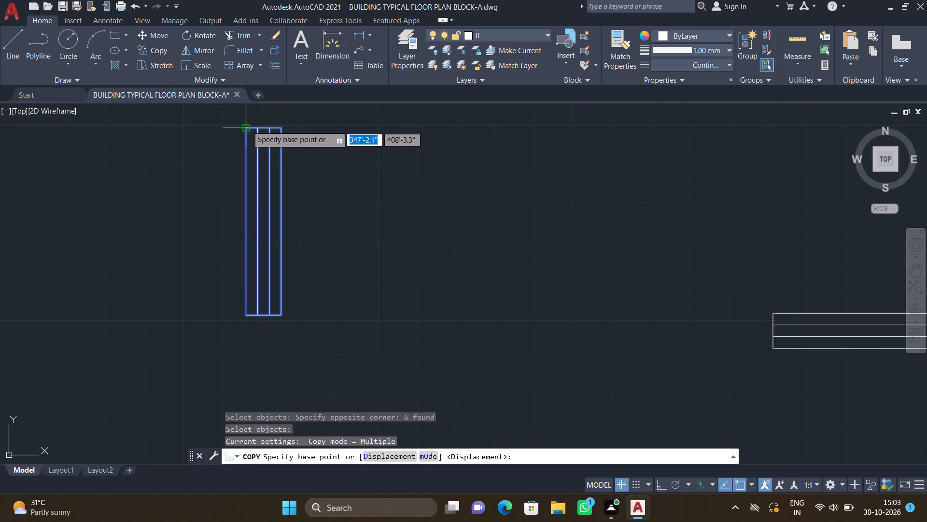
left_click_drag(247, 126, 256, 132)
scroll(380, 196, "down", 3)
middle_click_drag(572, 335, 463, 273)
scroll(462, 273, "down", 3)
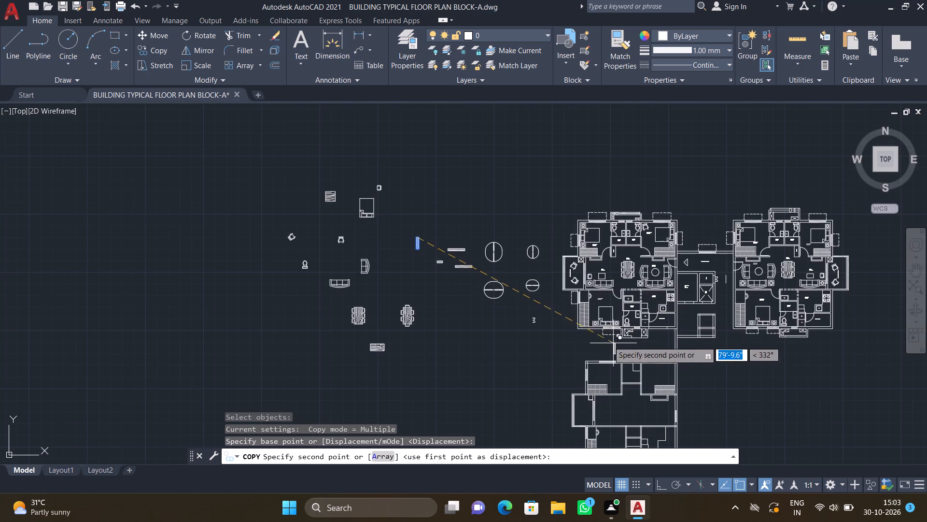
middle_click_drag(600, 412, 403, 281)
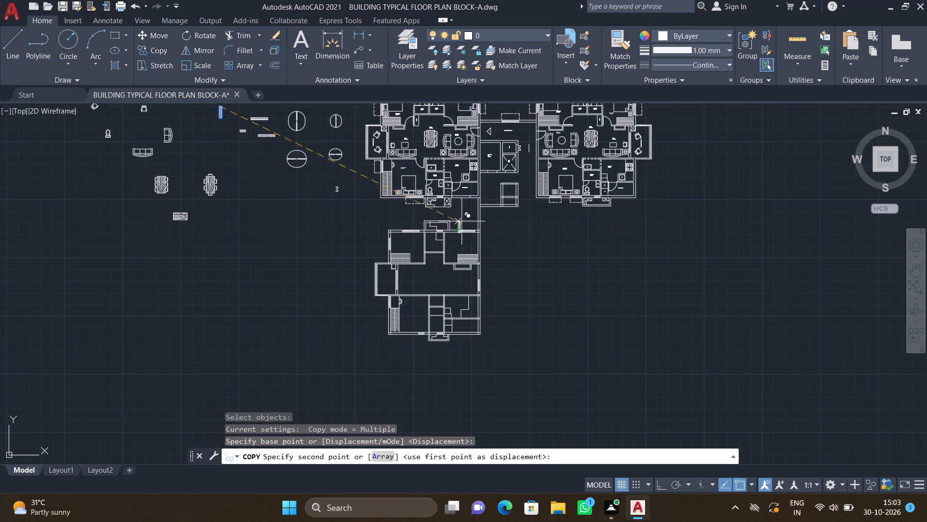
scroll(483, 211, "up", 5)
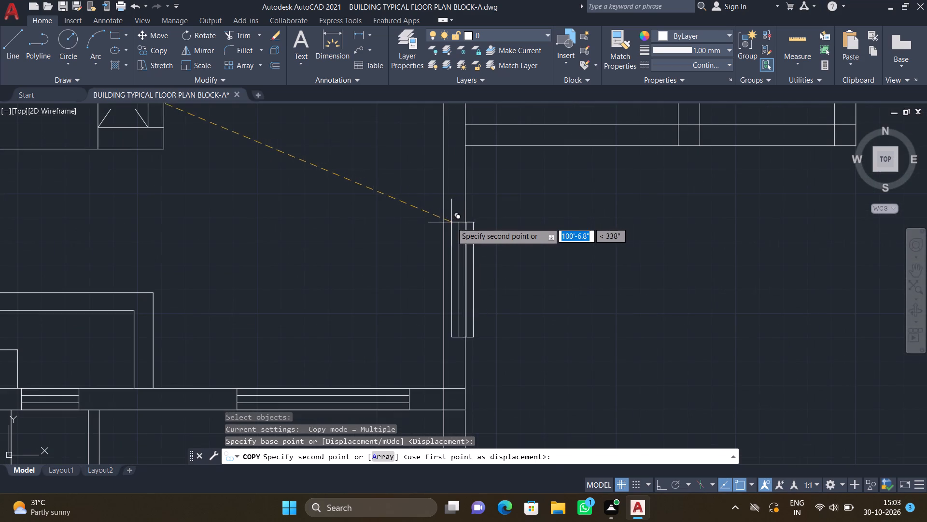
scroll(445, 232, "up", 2)
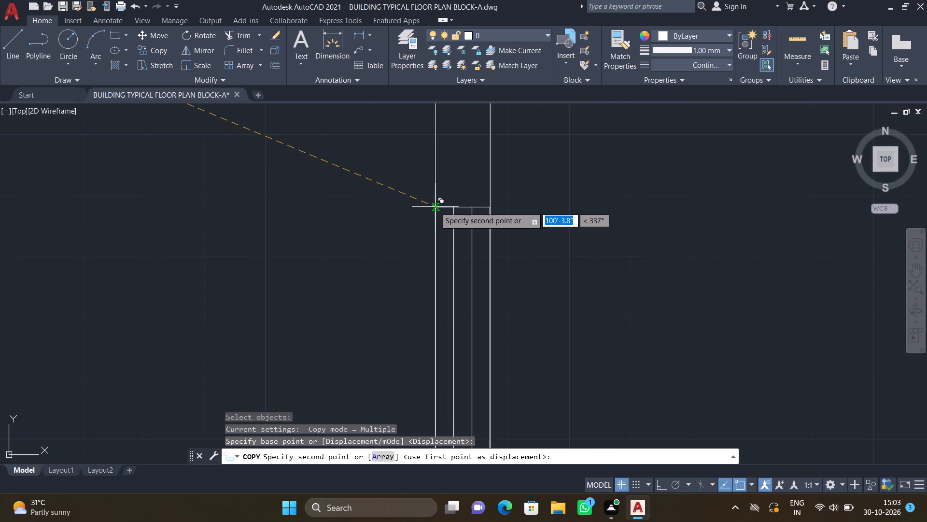
left_click(435, 207)
key("Return")
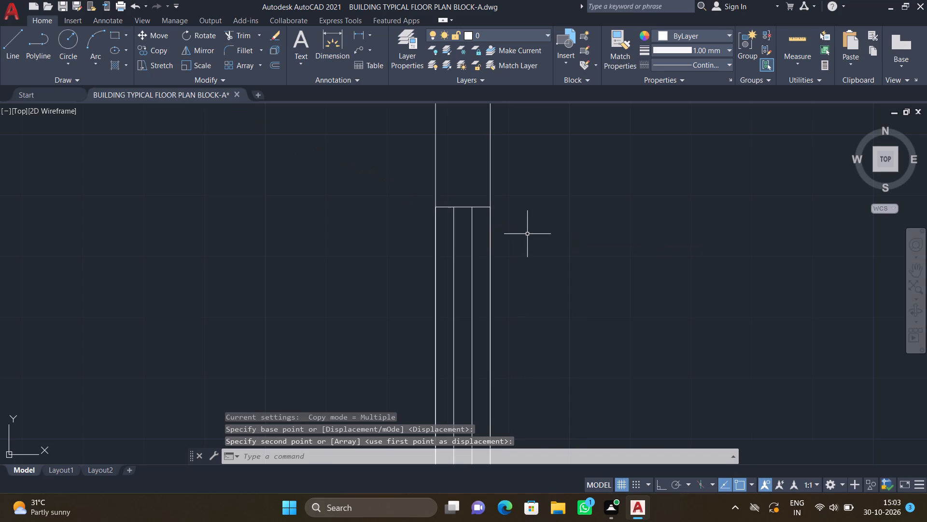
Copy the northwest quarter door from the large vertical door symbol into the northwestern room's south wall, just west of its southeast corner.
scroll(527, 233, "down", 3)
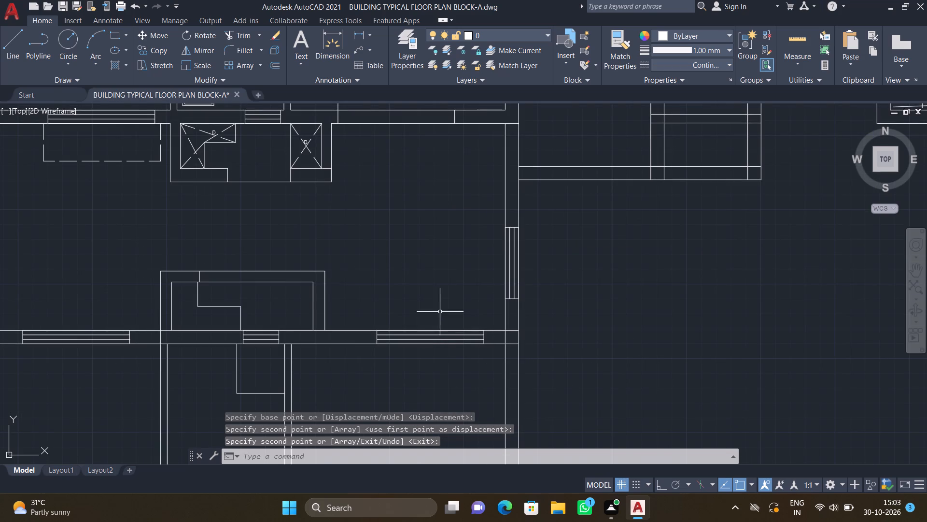
scroll(444, 299, "down", 1)
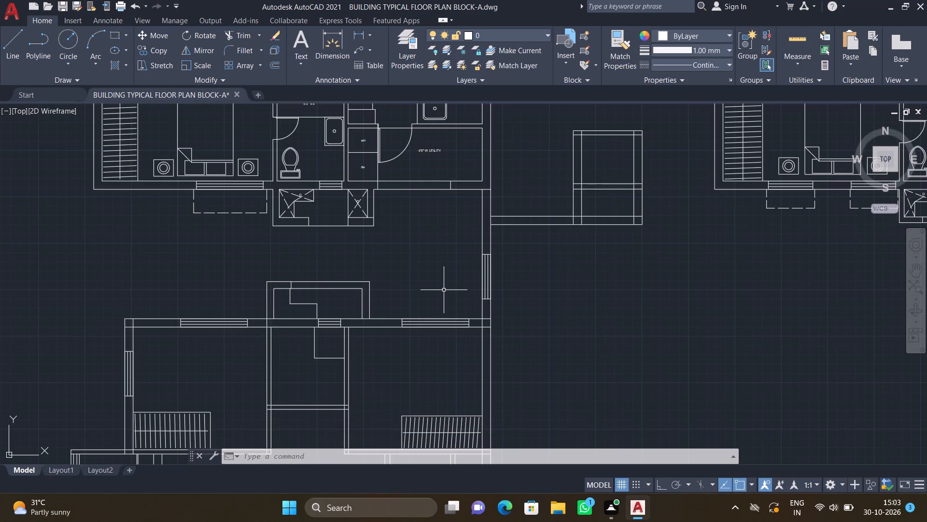
scroll(442, 289, "down", 4)
middle_click_drag(267, 241, 327, 283)
scroll(353, 275, "up", 3)
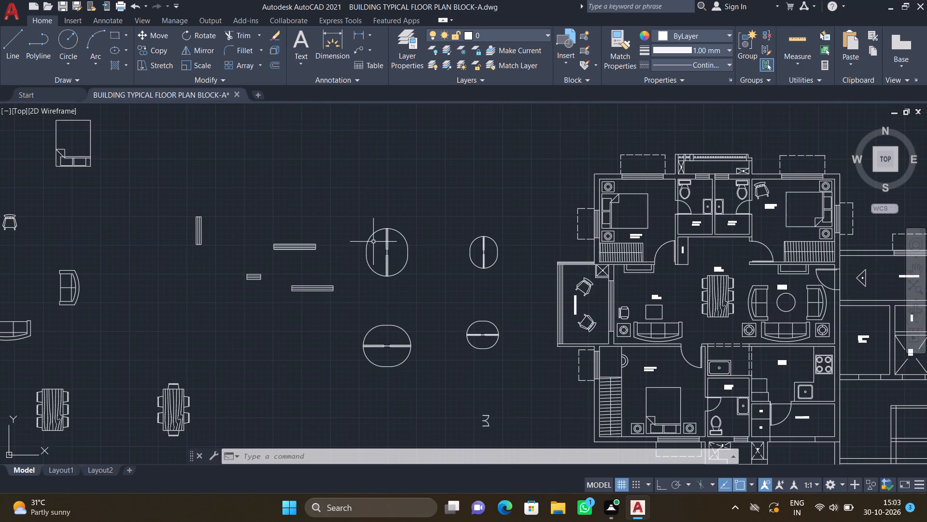
scroll(373, 241, "up", 2)
type("CO")
key("Return")
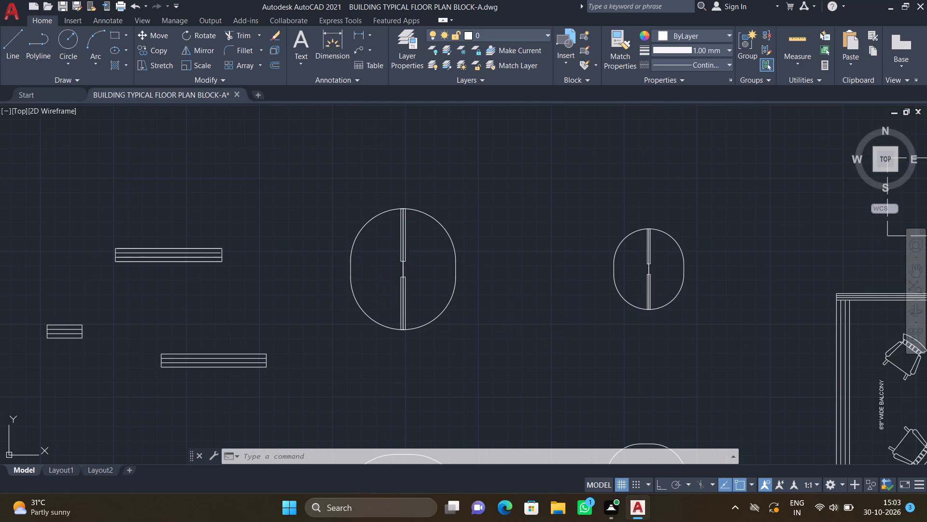
left_click(384, 213)
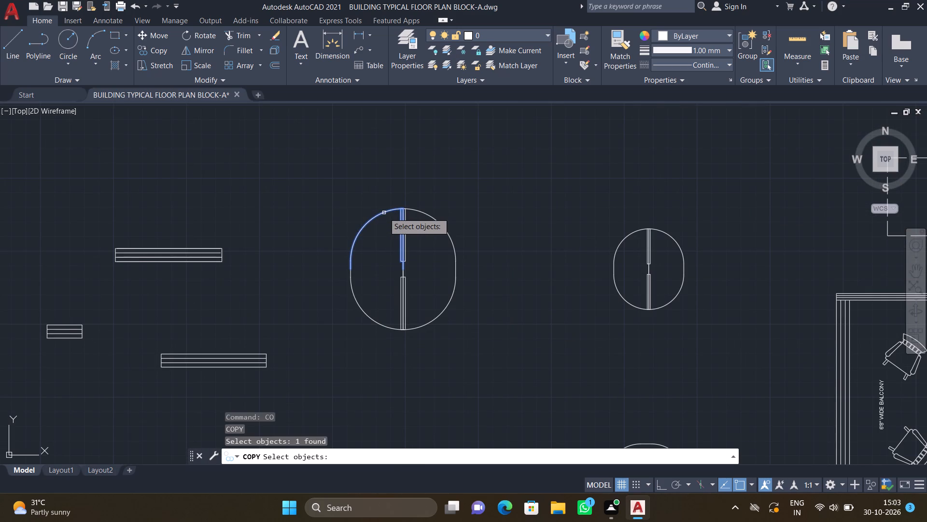
key("Return")
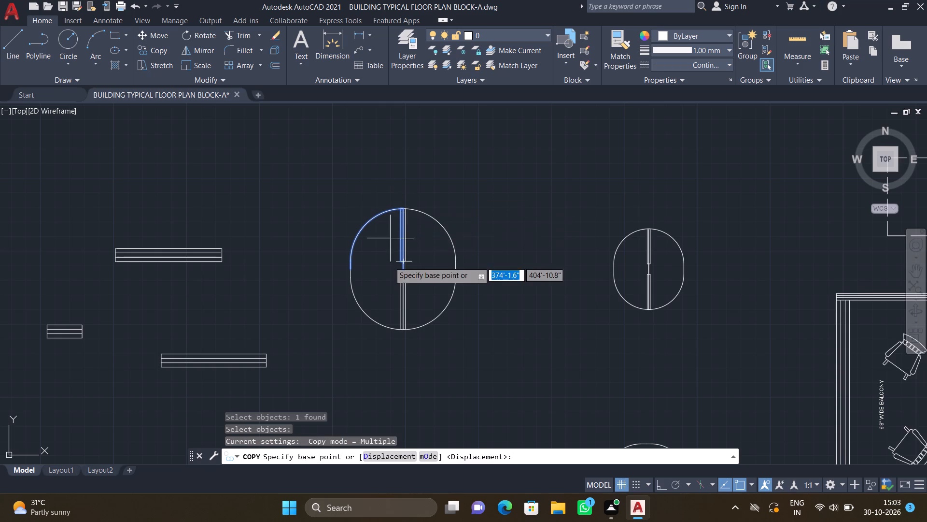
scroll(405, 277, "up", 2)
left_click(396, 254)
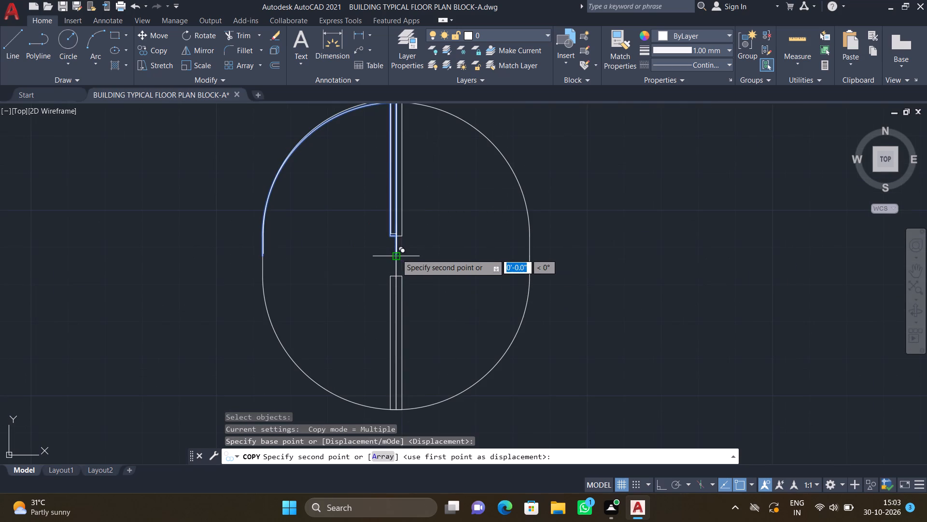
scroll(408, 259, "down", 3)
scroll(460, 270, "down", 2)
middle_click_drag(556, 381, 387, 230)
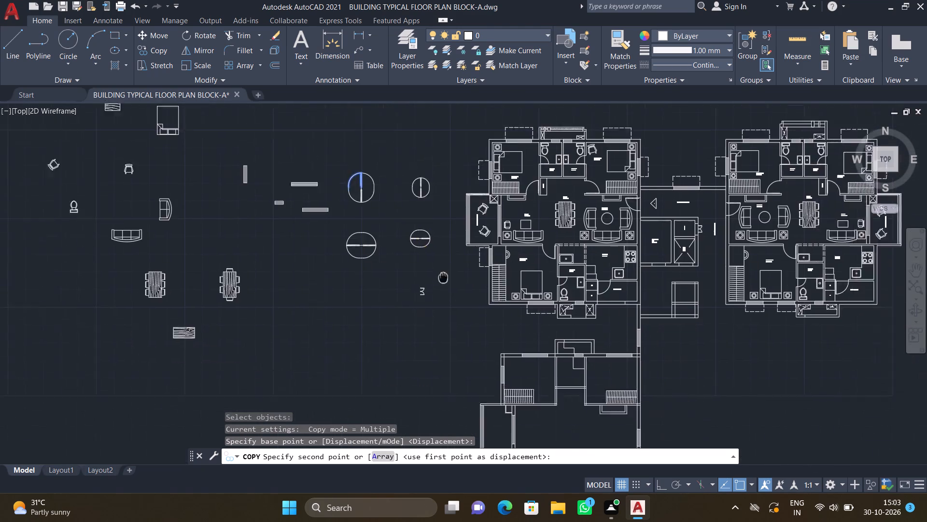
middle_click_drag(387, 230, 385, 229)
scroll(465, 358, "up", 4)
scroll(443, 322, "up", 1)
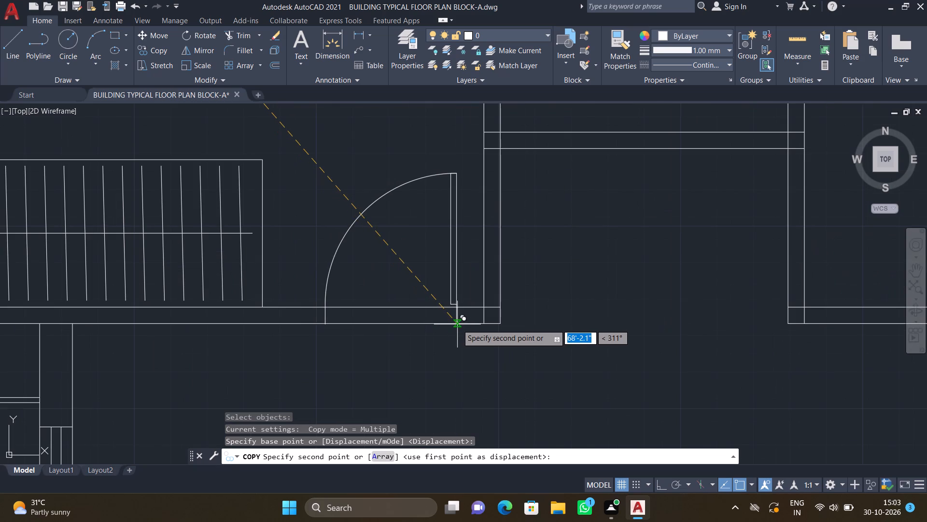
scroll(458, 324, "up", 1)
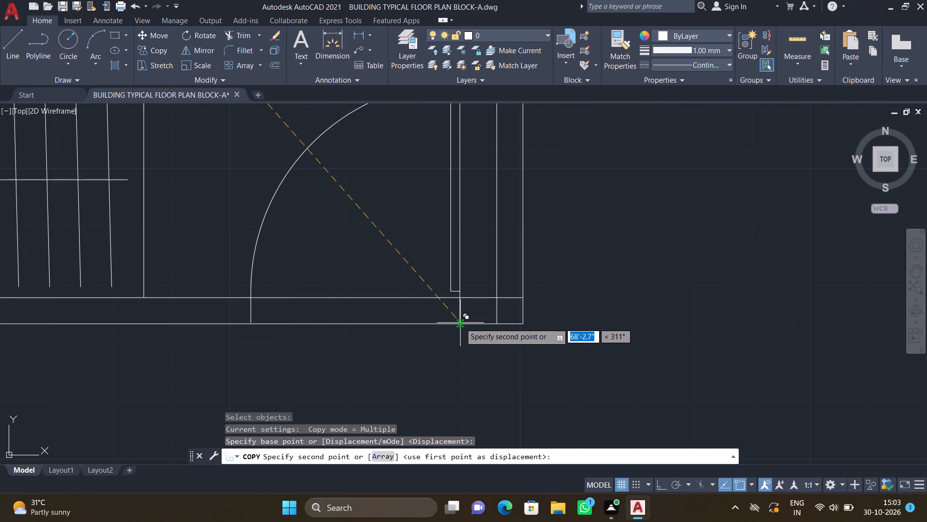
double_click(461, 323)
key("Return")
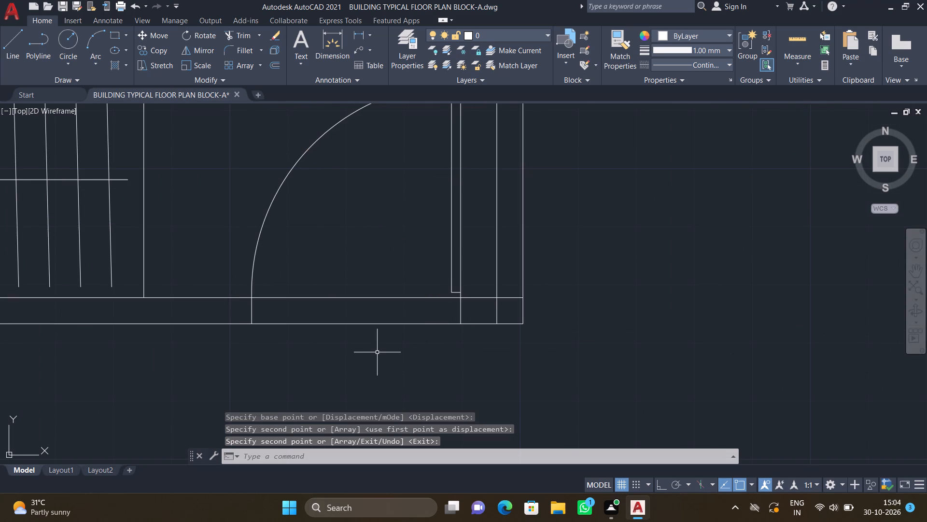
Copy the northeast quarter door from the large horizontal door symbol to the southwest corner of the northeastern room, on its south wall's upper line.
scroll(360, 346, "down", 3)
scroll(445, 279, "down", 4)
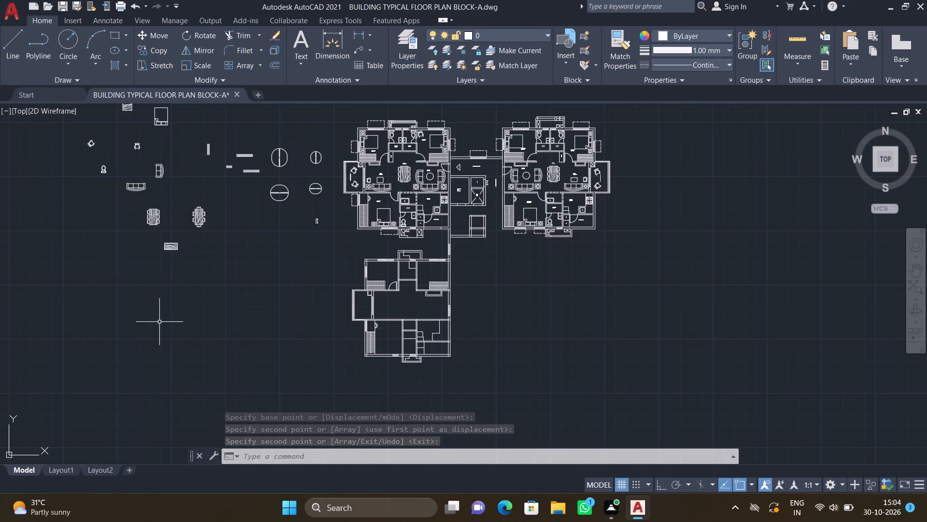
middle_click_drag(178, 318, 512, 409)
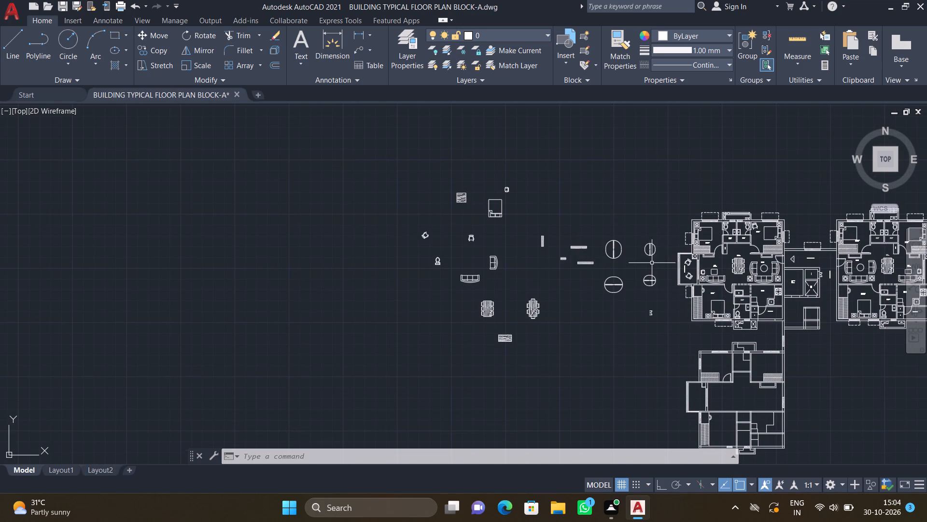
scroll(649, 259, "up", 2)
scroll(567, 312, "up", 2)
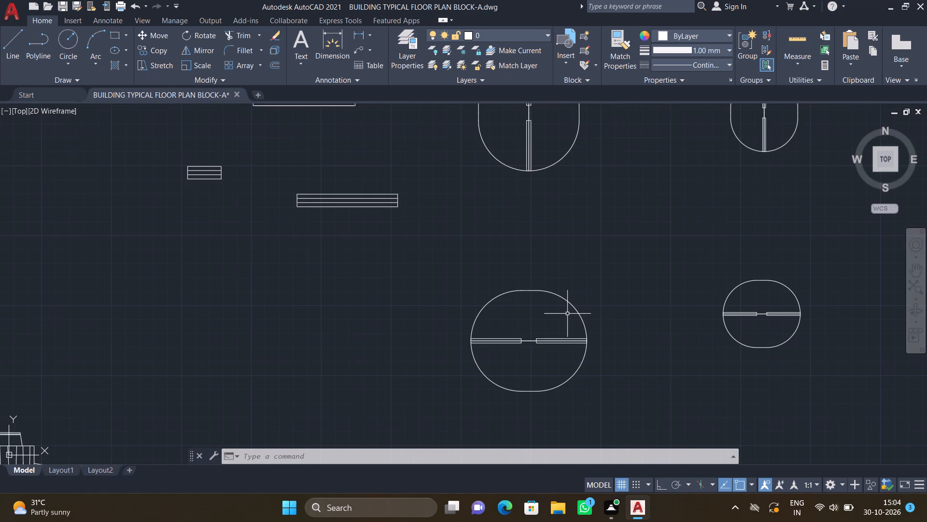
type("CO")
key("Return")
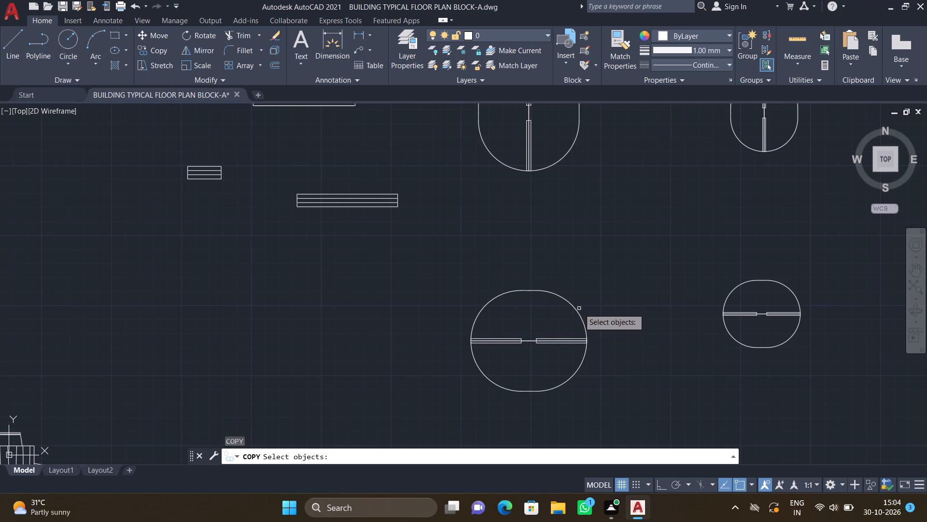
left_click(577, 309)
key("Return")
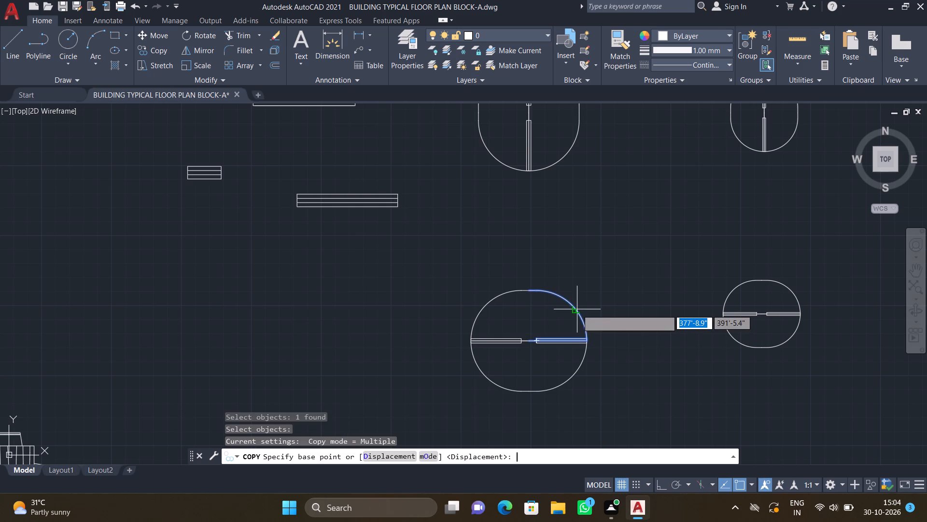
scroll(577, 309, "down", 1)
scroll(551, 346, "up", 2)
scroll(533, 304, "up", 3)
left_click(539, 310)
scroll(611, 375, "down", 2)
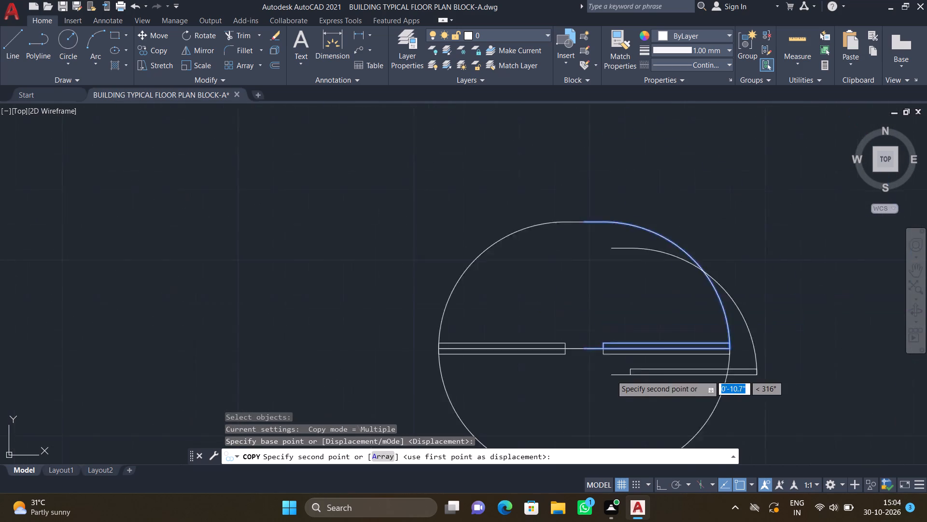
scroll(611, 375, "down", 2)
scroll(469, 304, "down", 3)
middle_click_drag(632, 391, 495, 333)
middle_click_drag(560, 442, 405, 247)
scroll(473, 228, "up", 2)
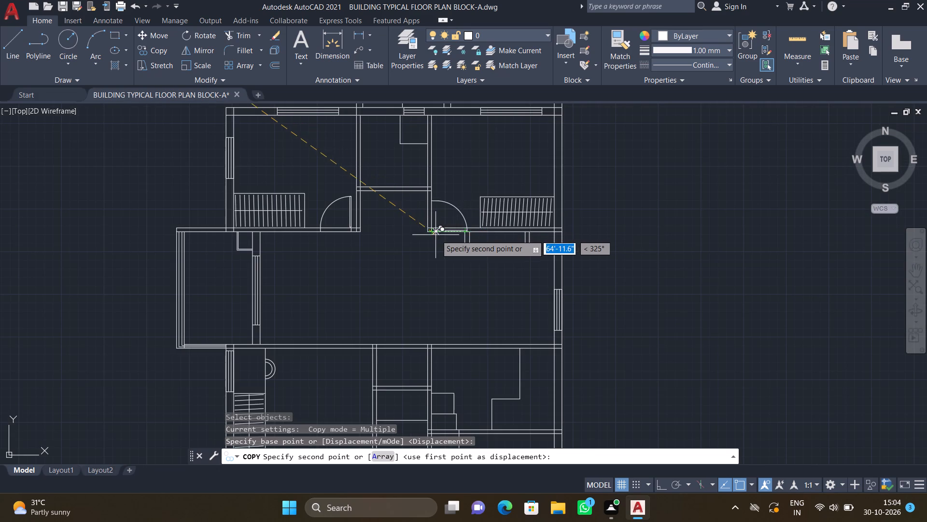
scroll(421, 230, "up", 5)
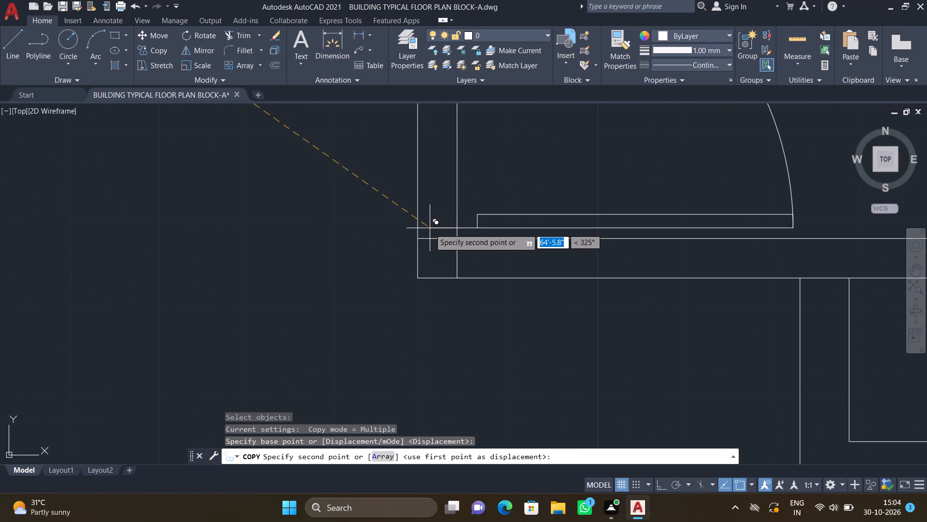
left_click(419, 239)
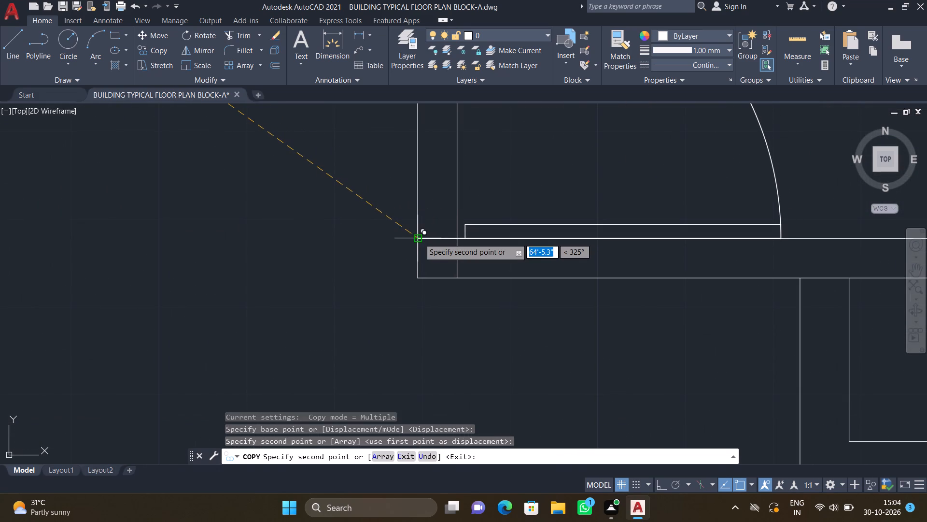
key("Return")
scroll(413, 271, "down", 1)
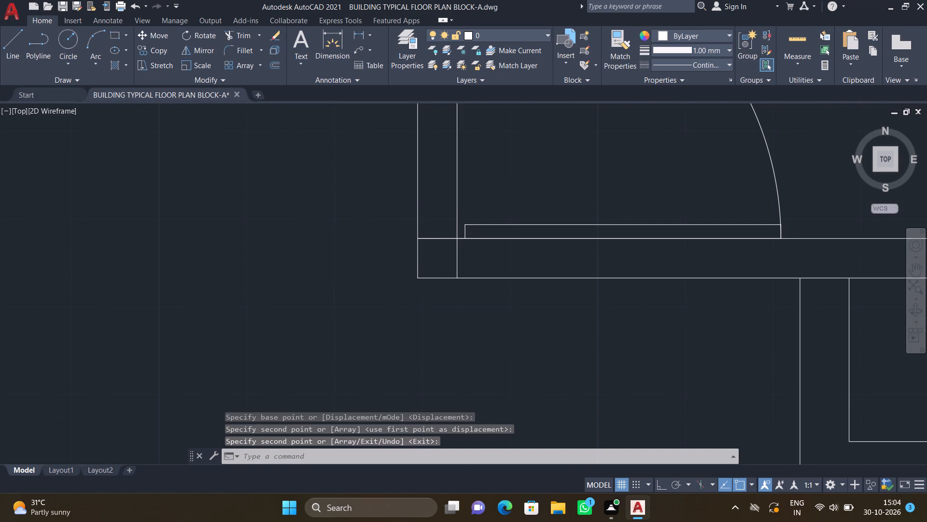
Copy the northwest quarter door from the small vertical door symbol onto the south wall of the small room between the two northern rooms.
scroll(413, 271, "down", 5)
middle_click_drag(337, 278, 428, 278)
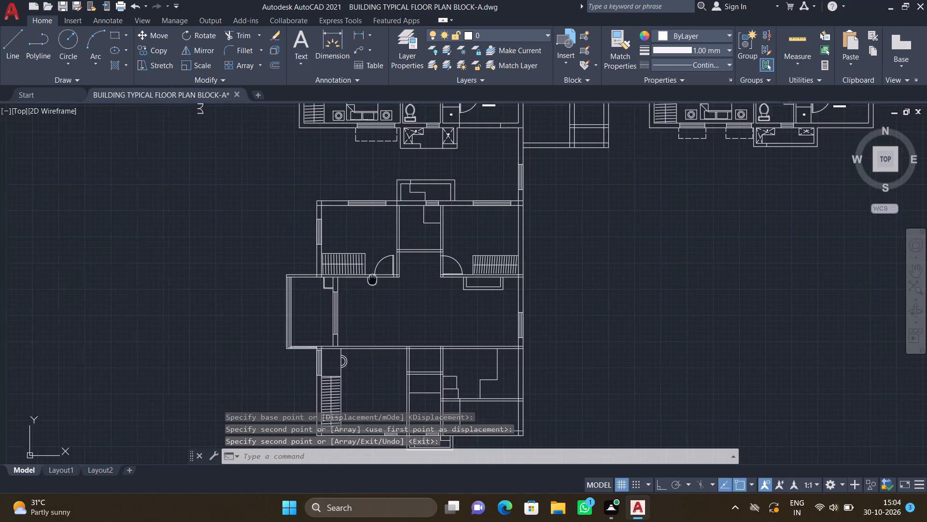
middle_click_drag(428, 278, 548, 282)
scroll(545, 280, "down", 3)
scroll(443, 193, "up", 5)
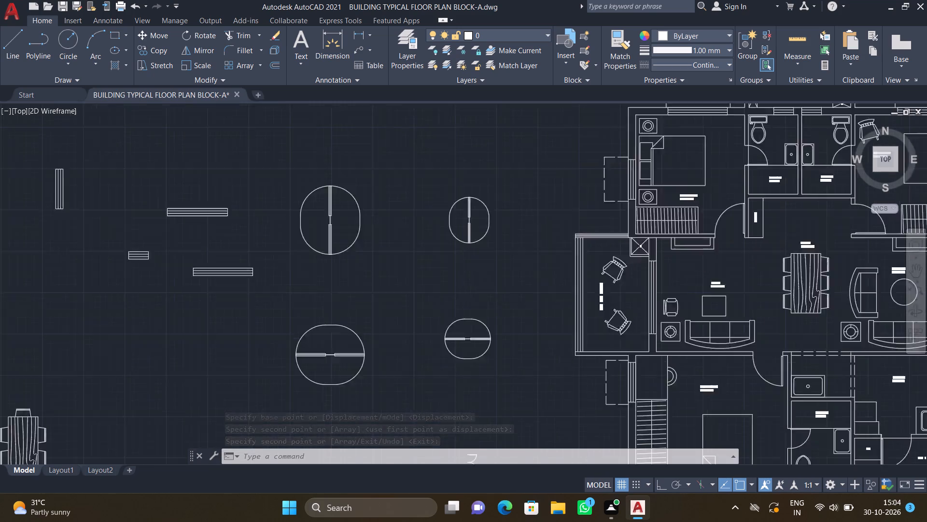
type("CO")
key("Return")
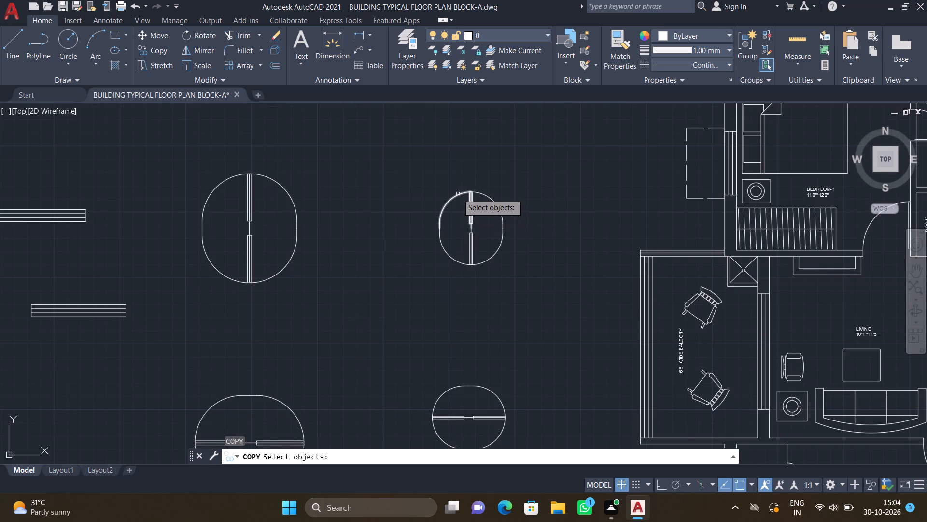
double_click(458, 193)
key("Return")
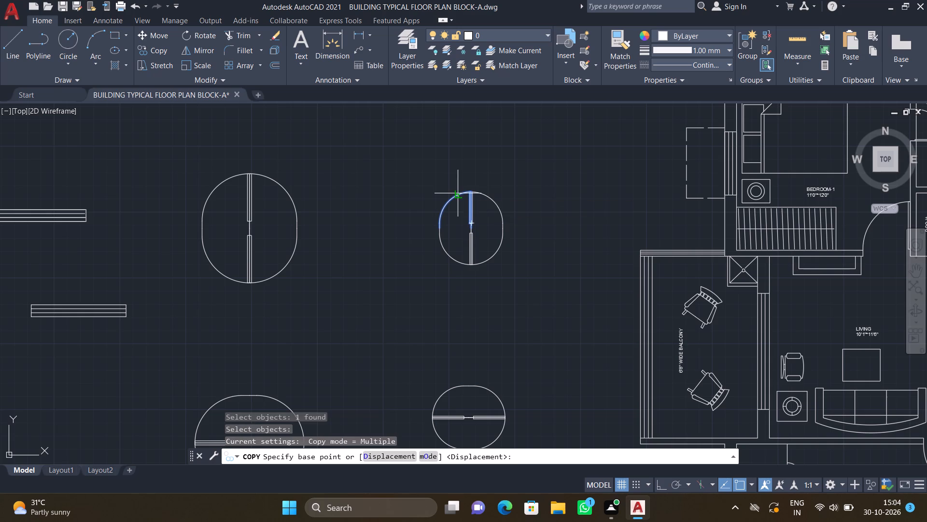
scroll(480, 239, "up", 2)
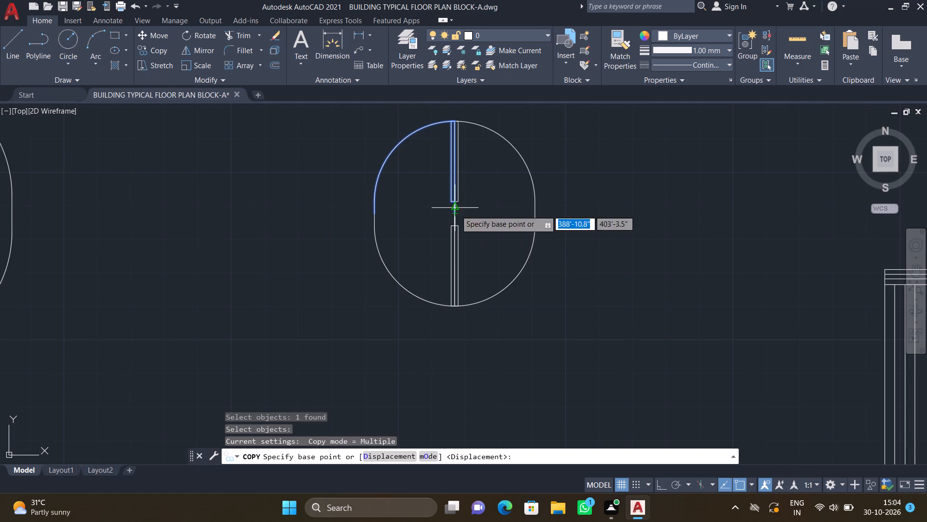
left_click(456, 209)
scroll(516, 269, "down", 3)
middle_click_drag(535, 275, 482, 225)
scroll(483, 225, "down", 3)
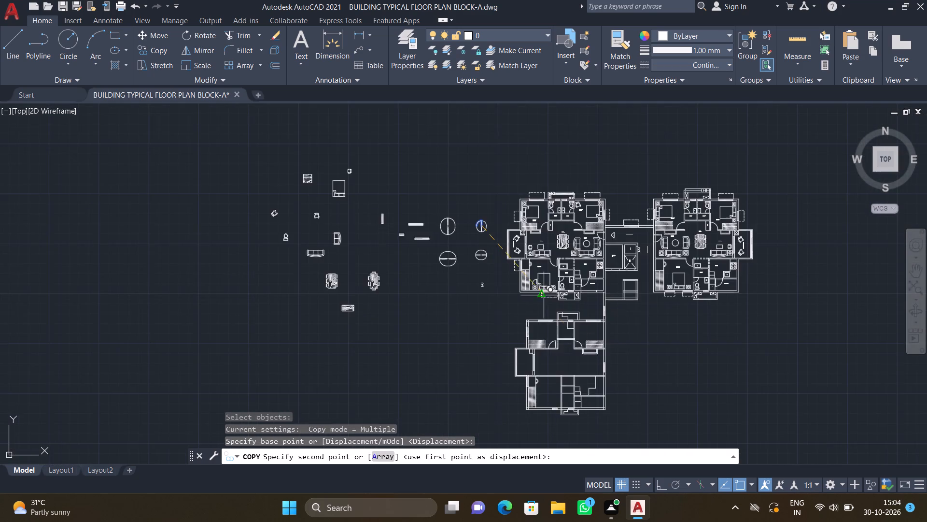
middle_click_drag(550, 320, 436, 234)
scroll(456, 250, "up", 3)
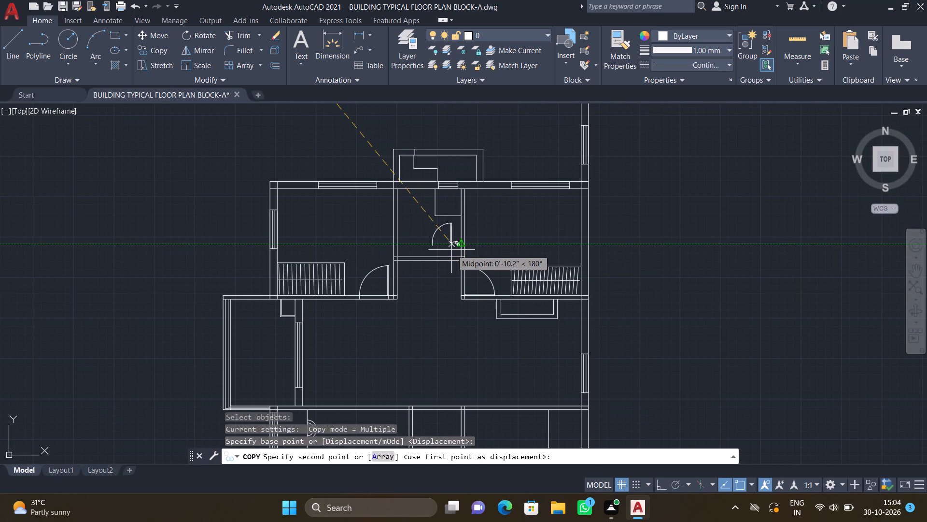
scroll(451, 250, "up", 4)
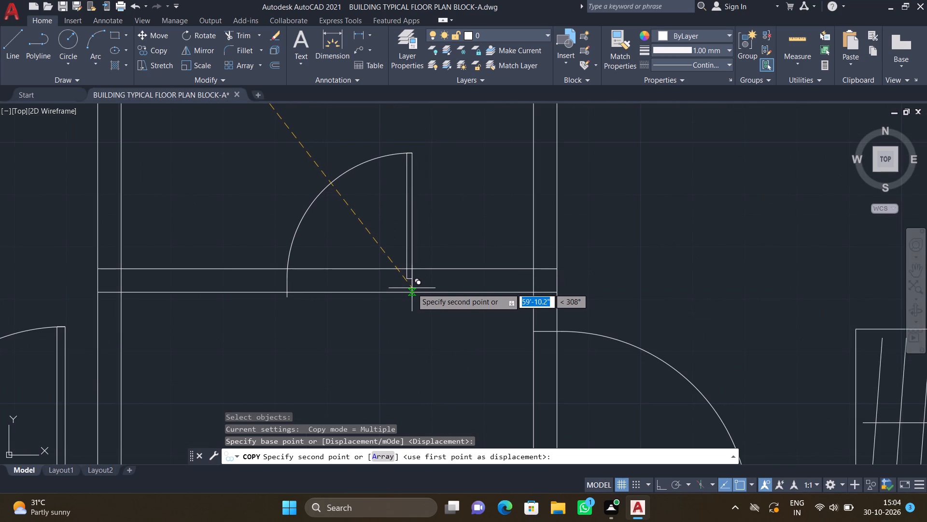
left_click(413, 293)
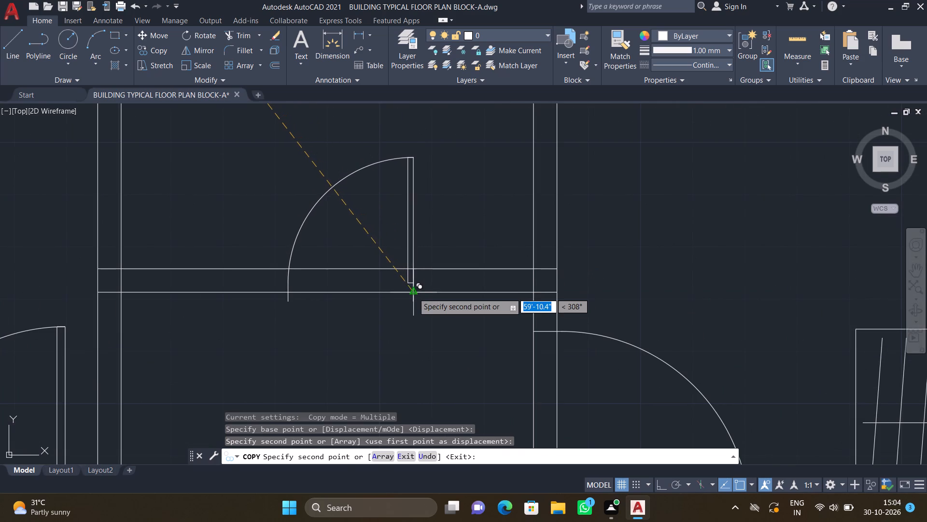
key("Return")
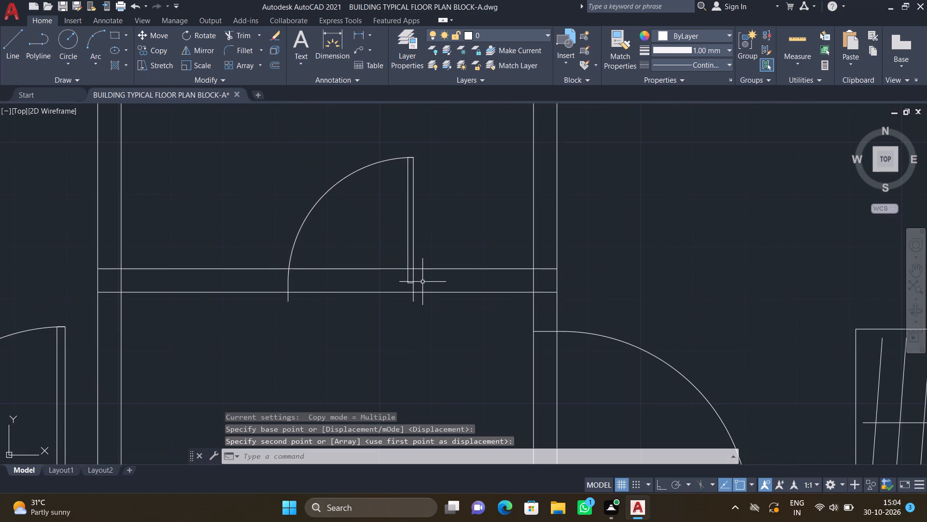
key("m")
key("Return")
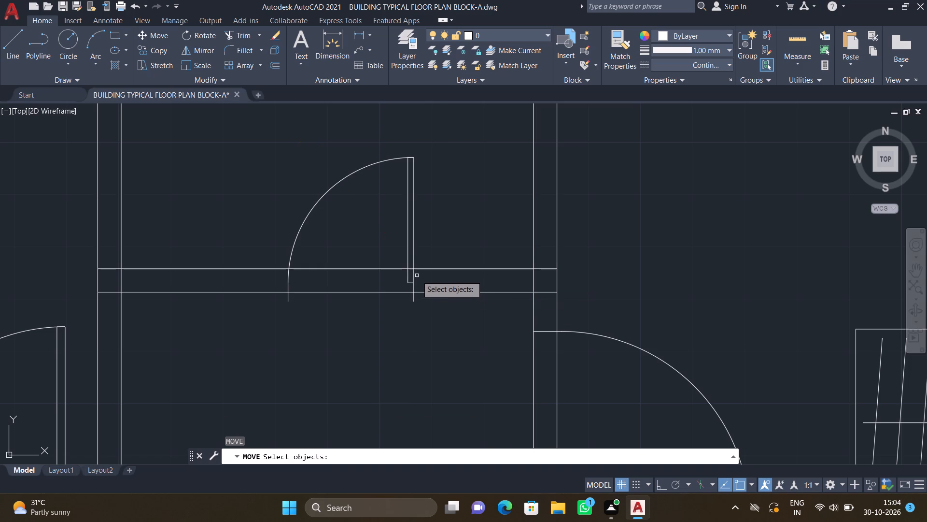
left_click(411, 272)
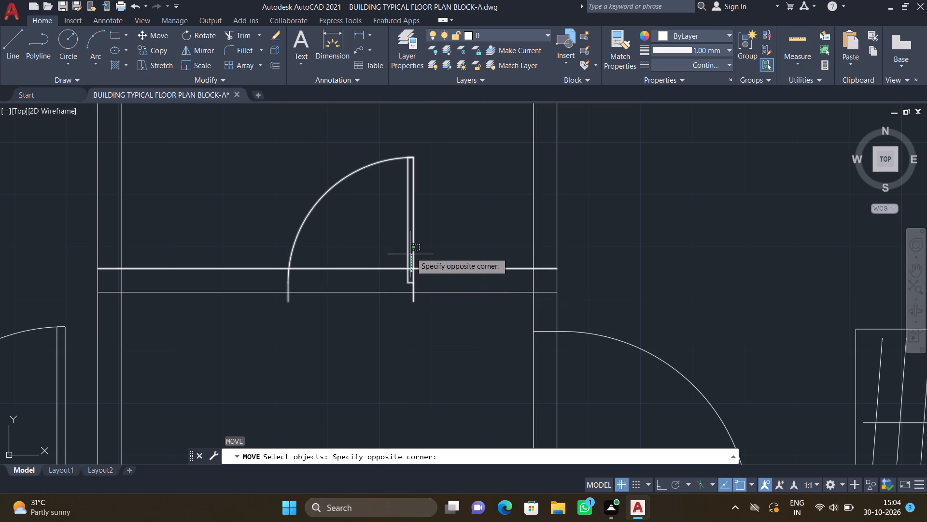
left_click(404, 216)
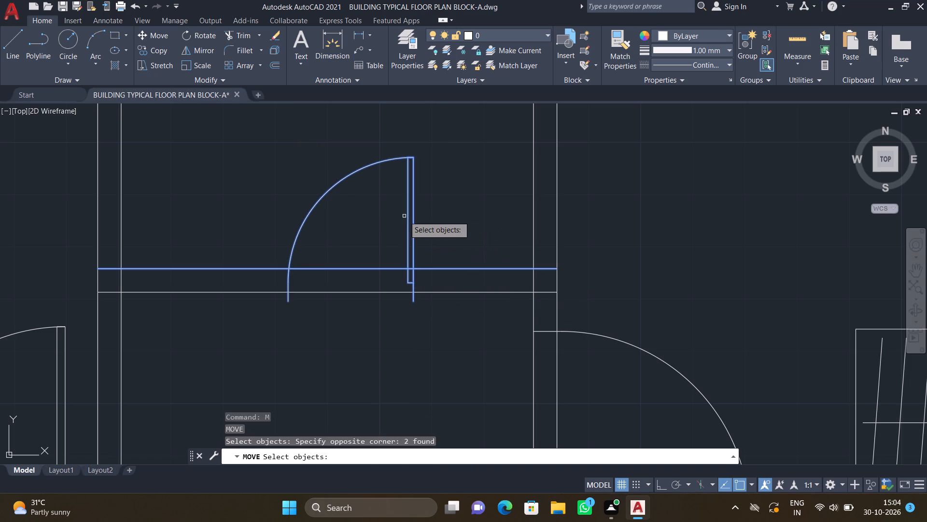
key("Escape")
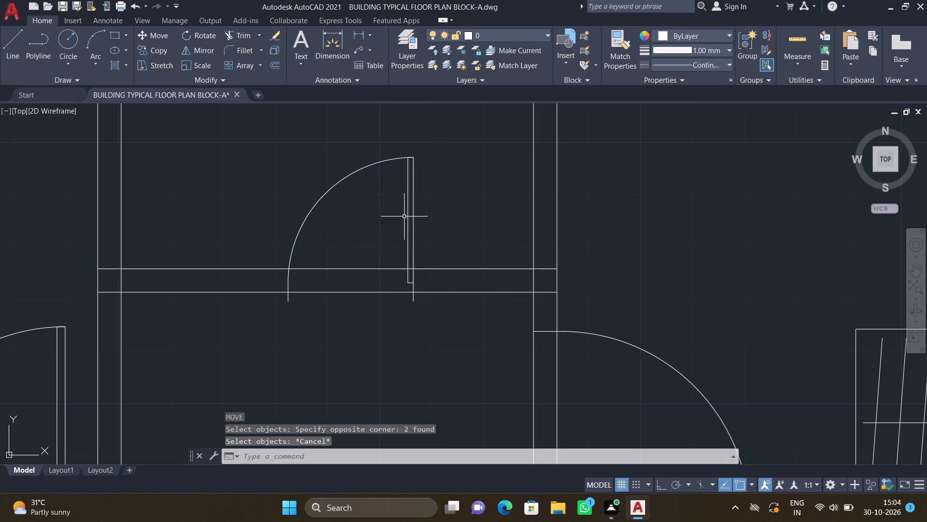
Move the small room's door by its lower east endpoint about 2 inches northeast, onto the south wall's lower line.
key("m")
key("Return")
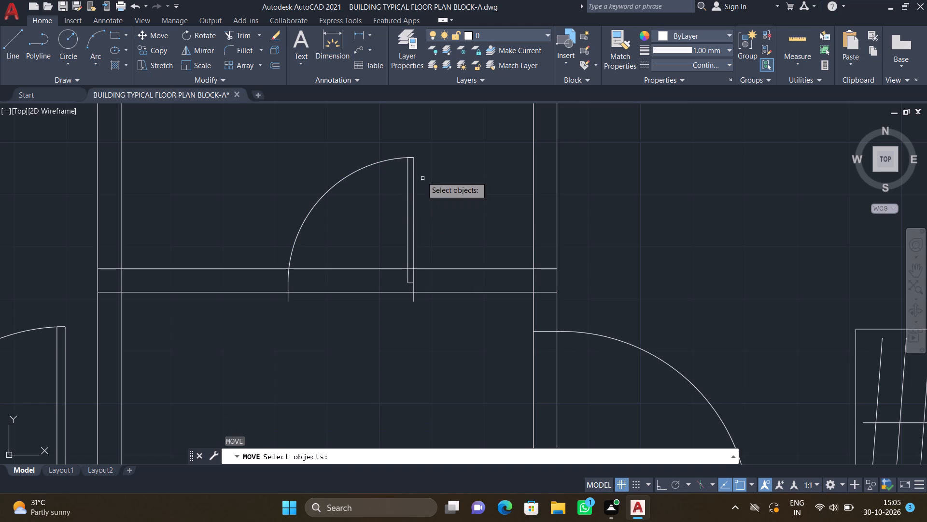
left_click(413, 160)
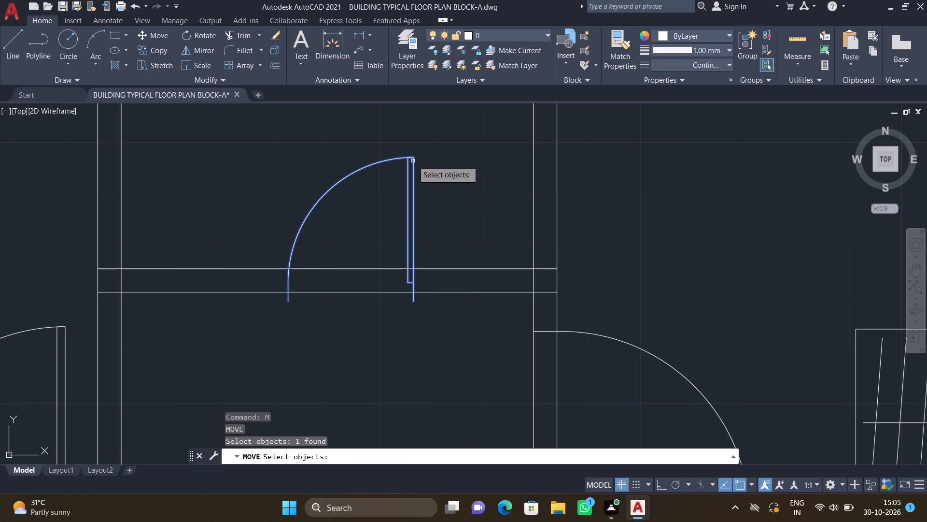
key("Return")
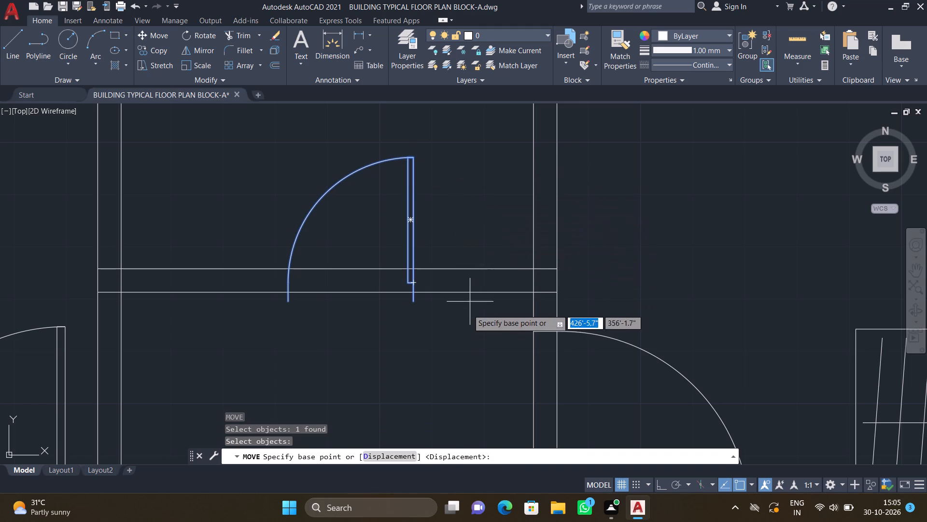
scroll(447, 308, "up", 1)
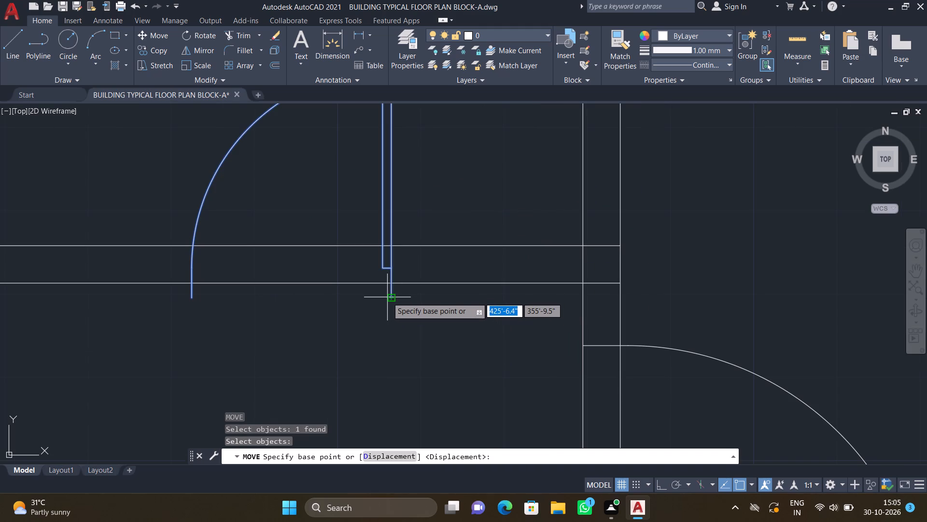
left_click(390, 297)
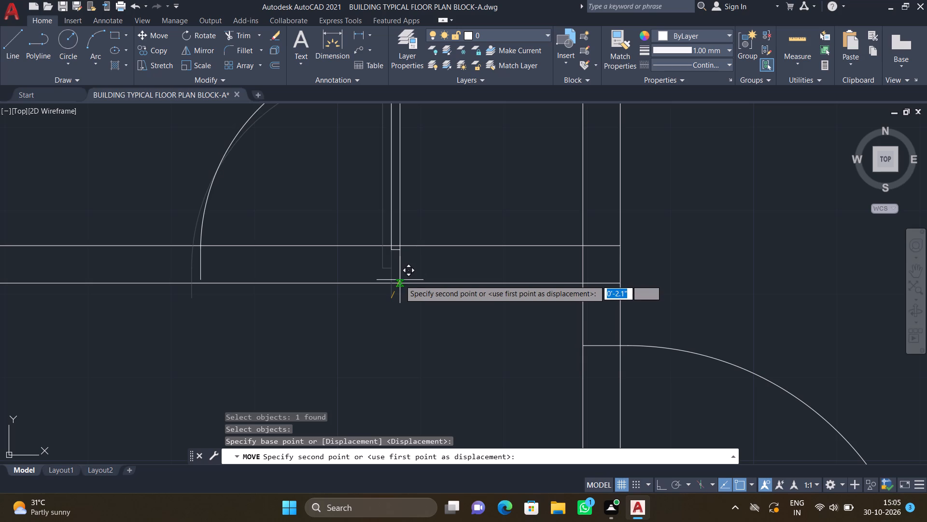
left_click(400, 283)
Return to the loose door symbols west of the plan for the next door copy.
scroll(363, 286, "down", 6)
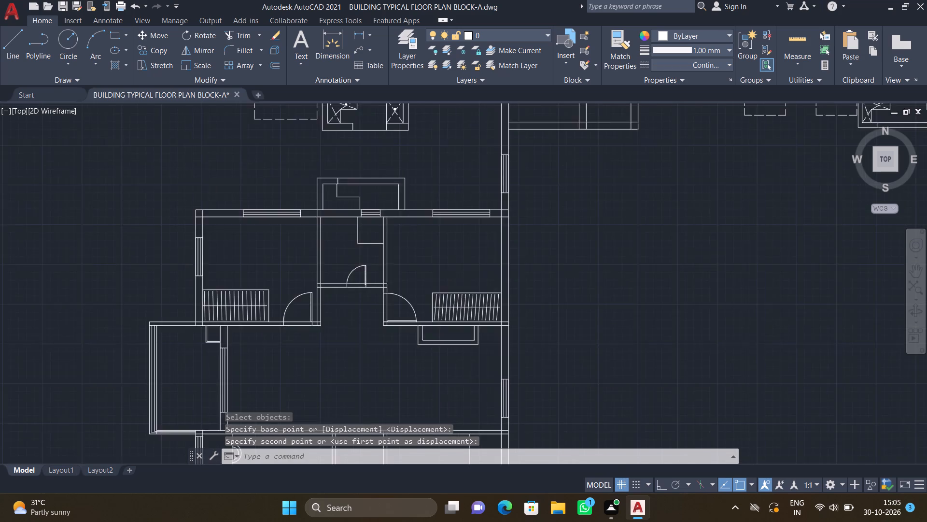
scroll(363, 302, "down", 1)
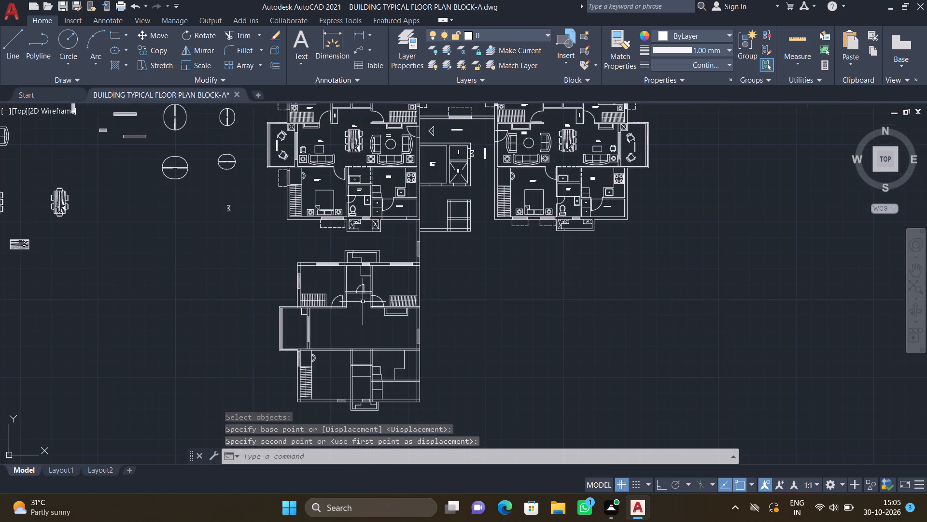
scroll(349, 319, "down", 1)
middle_click_drag(356, 313, 451, 234)
middle_click_drag(361, 234, 362, 234)
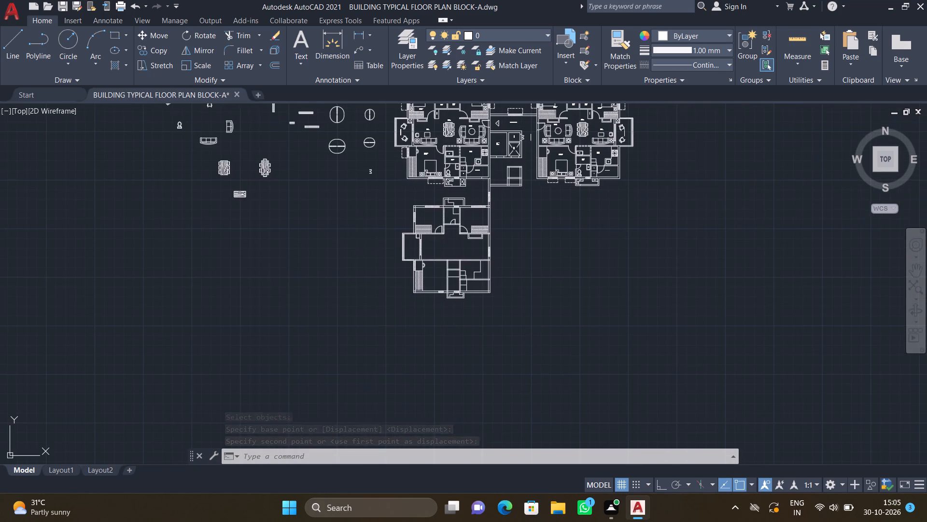
middle_click_drag(362, 234, 430, 366)
scroll(399, 277, "up", 3)
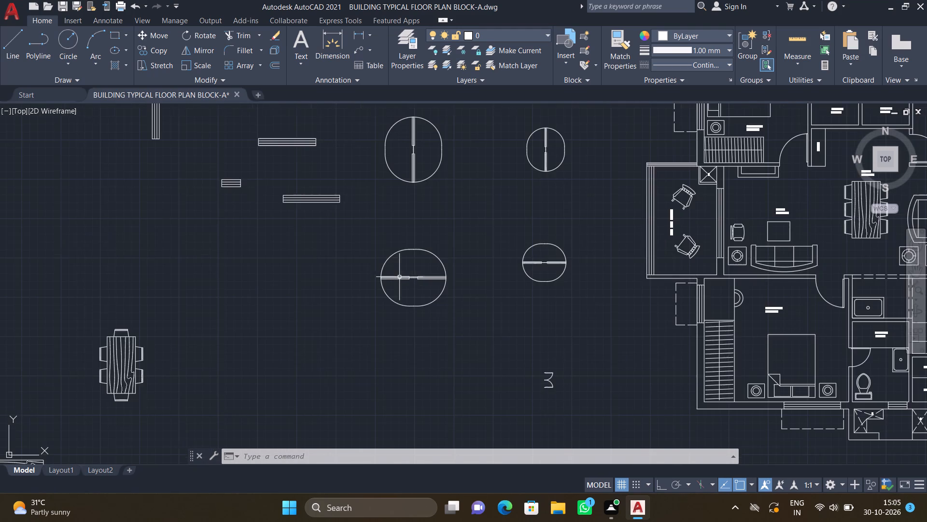
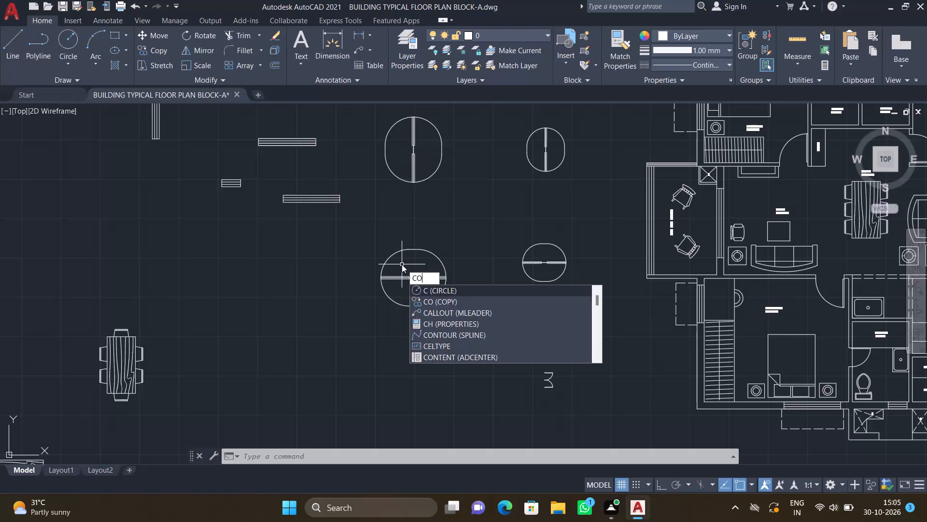
Copy the lower-left door of the large horizontal-leaf door set onto the unfurnished plan's right outer wall, just above the living area window.
key("Return")
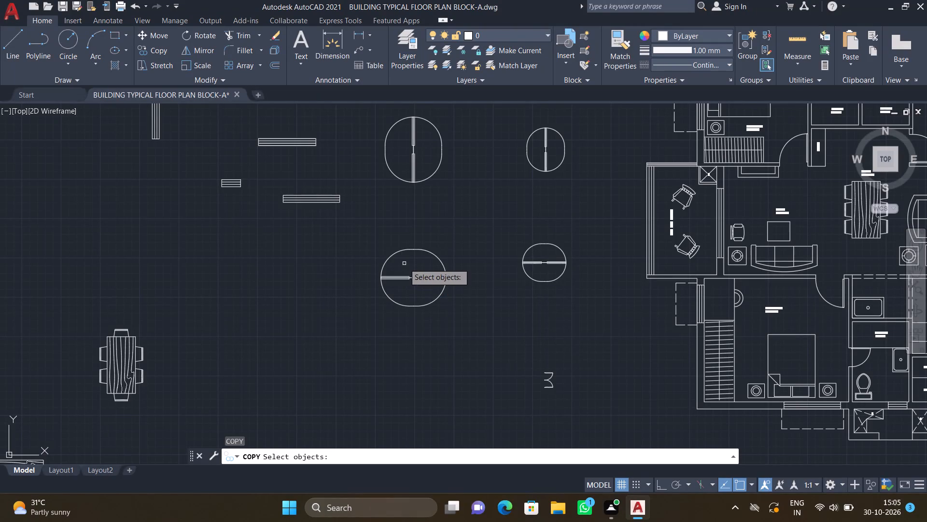
scroll(391, 298, "up", 1)
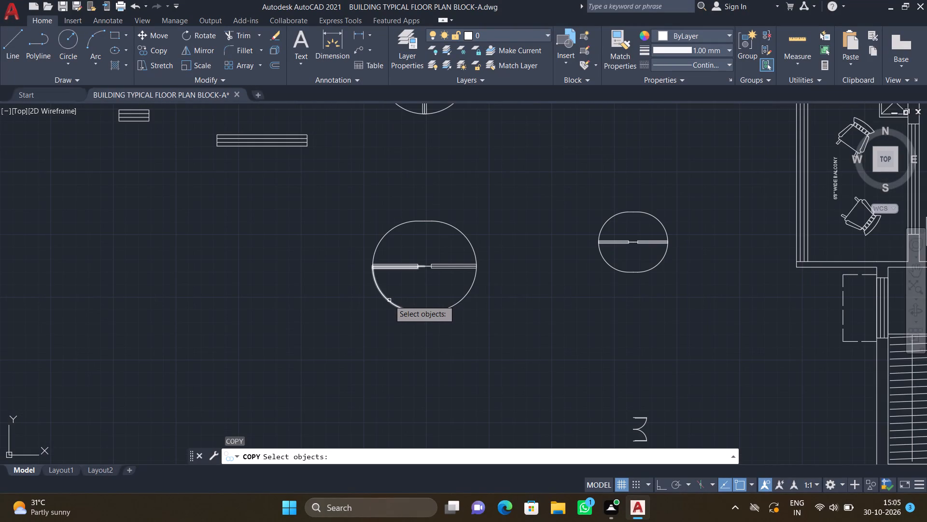
left_click(389, 300)
key("Return")
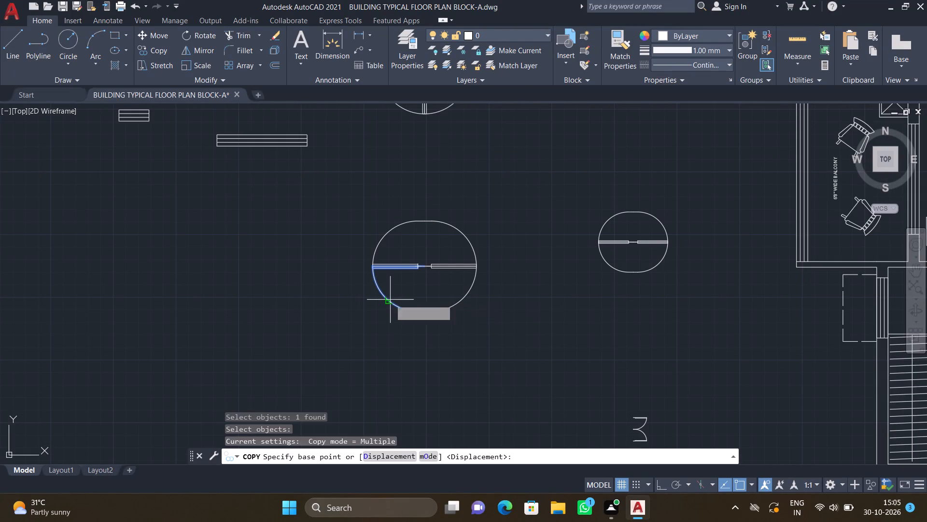
scroll(437, 253, "up", 3)
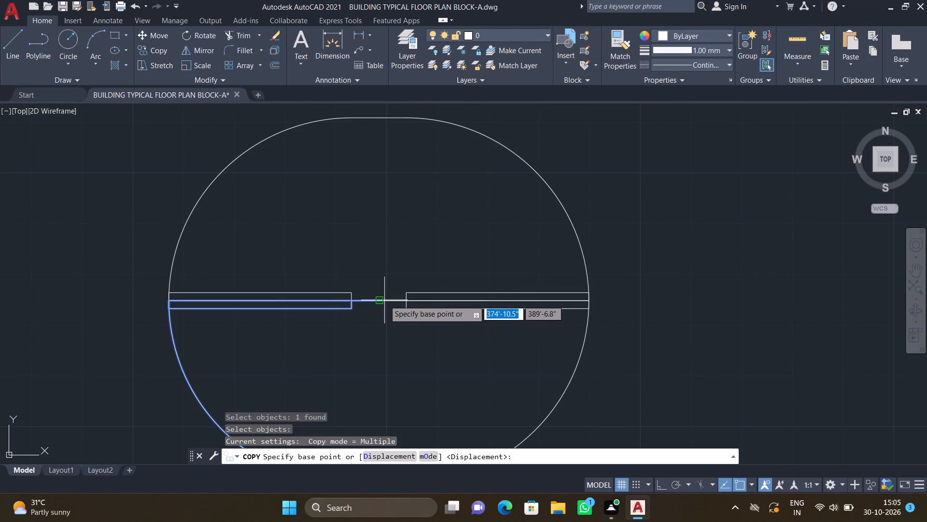
left_click(382, 298)
scroll(469, 343, "down", 3)
middle_click_drag(561, 372, 397, 267)
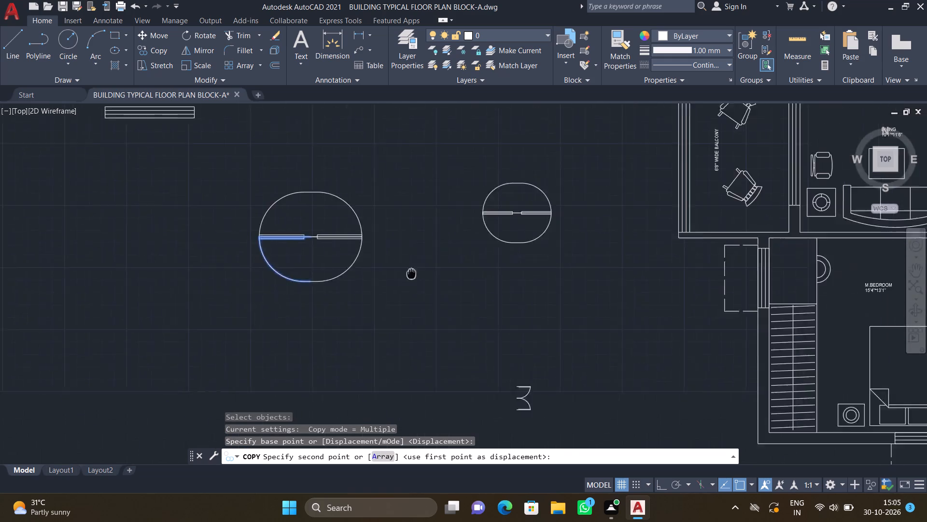
middle_click_drag(397, 267, 384, 262)
scroll(390, 262, "down", 3)
middle_click_drag(555, 327, 434, 239)
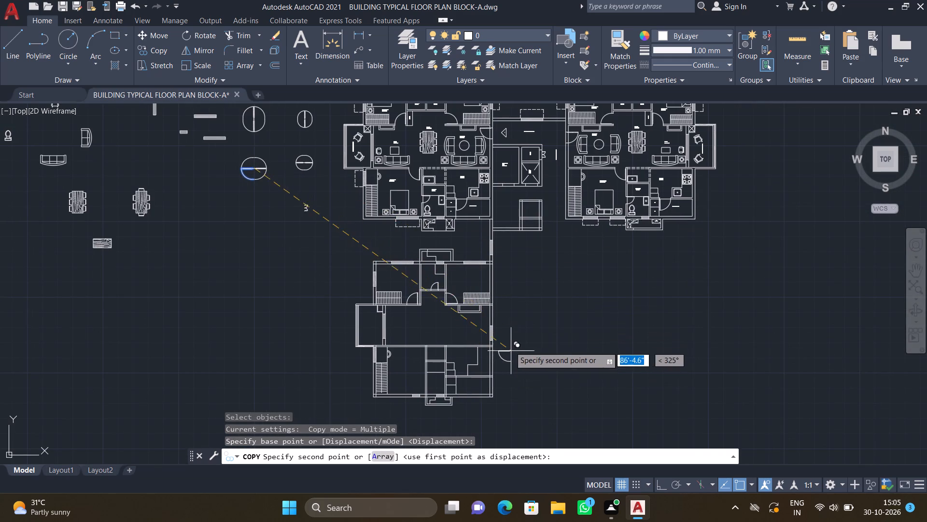
scroll(508, 344, "up", 3)
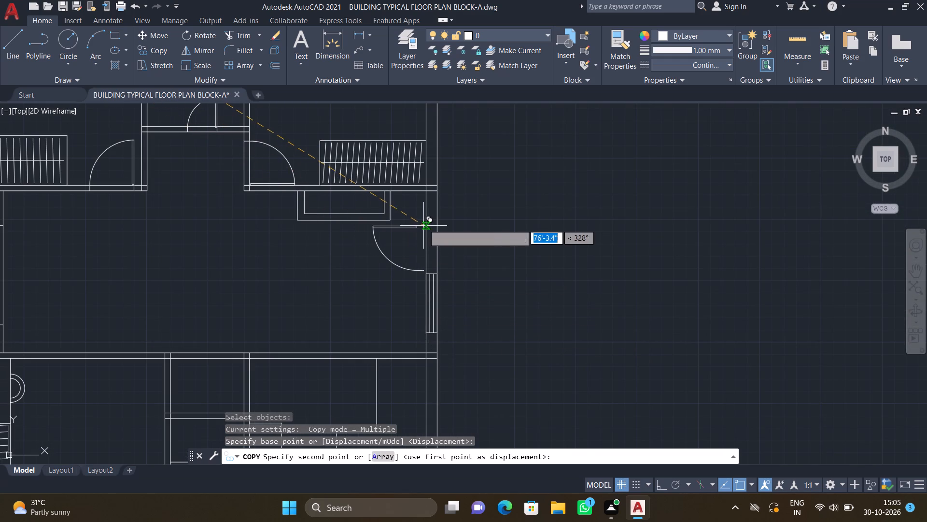
scroll(423, 222, "up", 3)
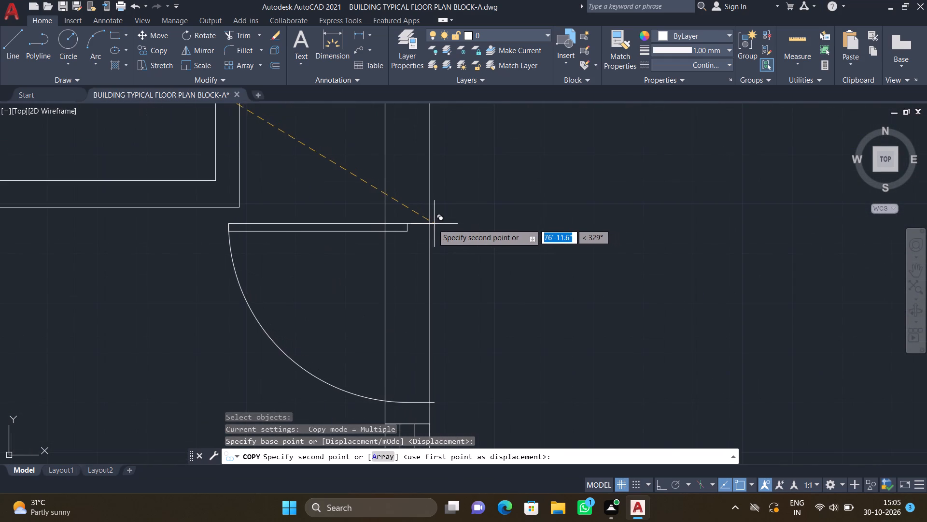
left_click(430, 219)
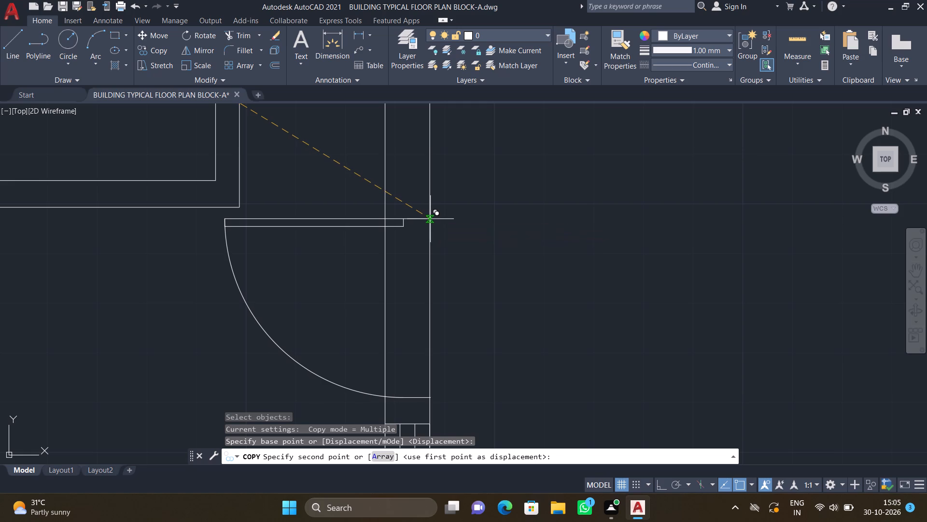
key("Return")
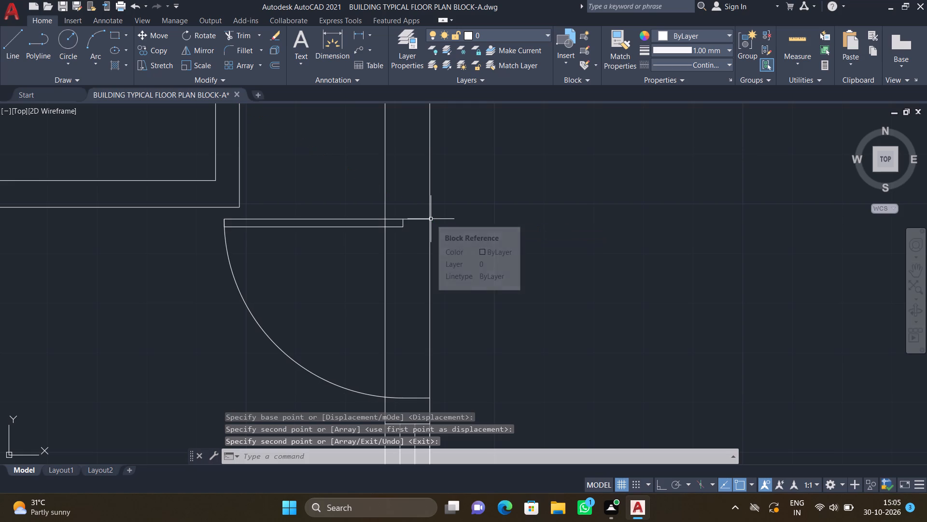
Copy the lower-left door of the large vertical-leaf door set onto the top wall of the unfurnished plan's lower-left bedroom, near its right corner.
scroll(362, 298, "down", 2)
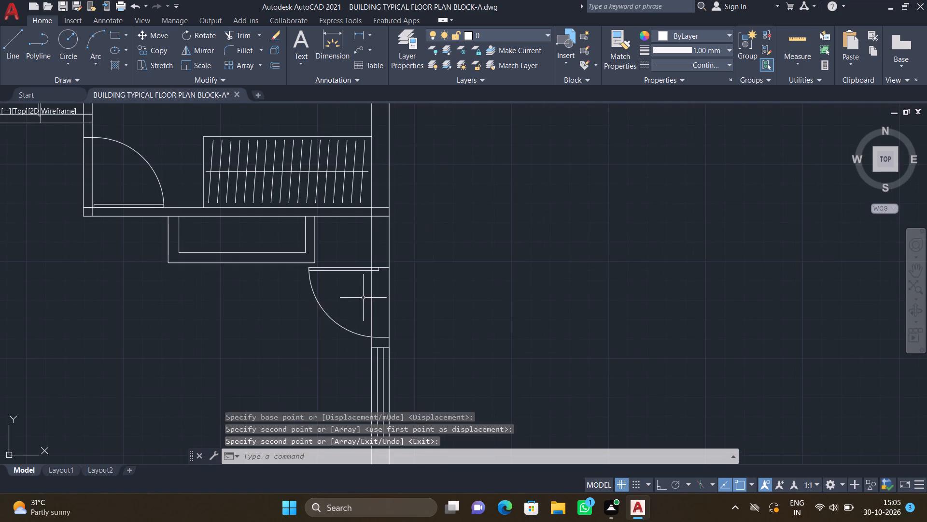
scroll(319, 308, "down", 3)
middle_click_drag(260, 315, 634, 271)
scroll(464, 260, "down", 2)
middle_click_drag(417, 193, 417, 194)
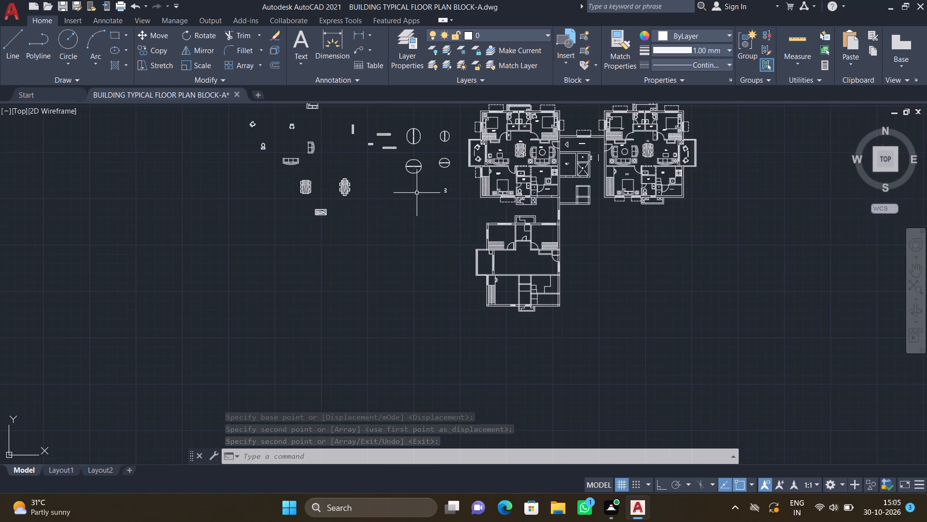
middle_click_drag(417, 194, 429, 325)
scroll(429, 278, "up", 2)
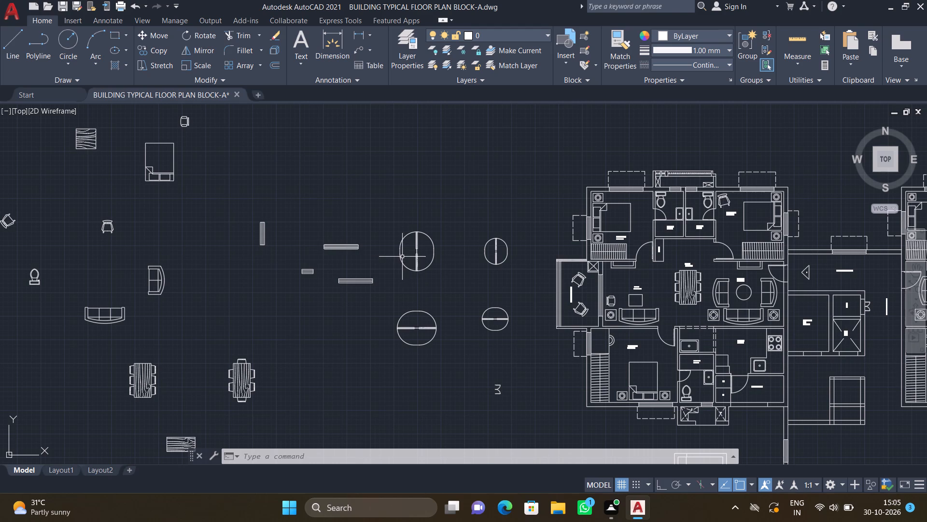
type("CO")
key("Return")
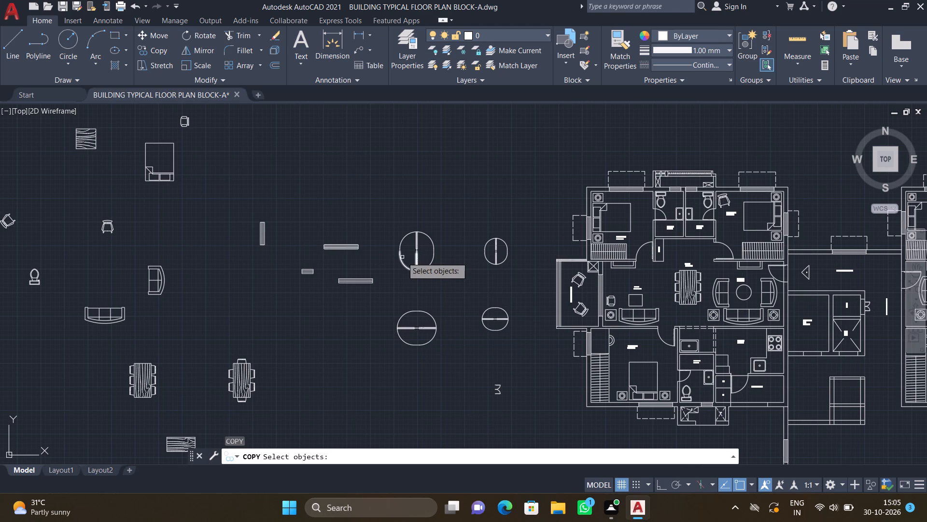
scroll(402, 265, "up", 2)
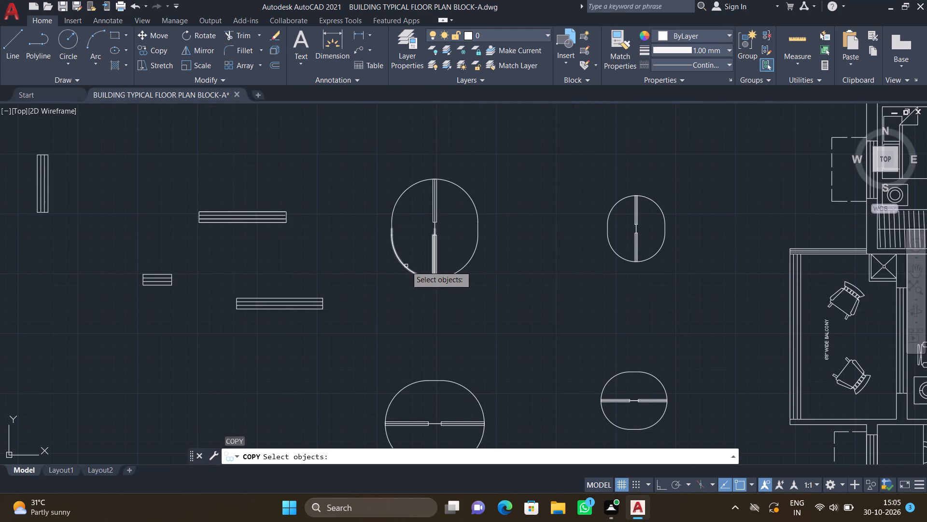
left_click(406, 266)
key("Return")
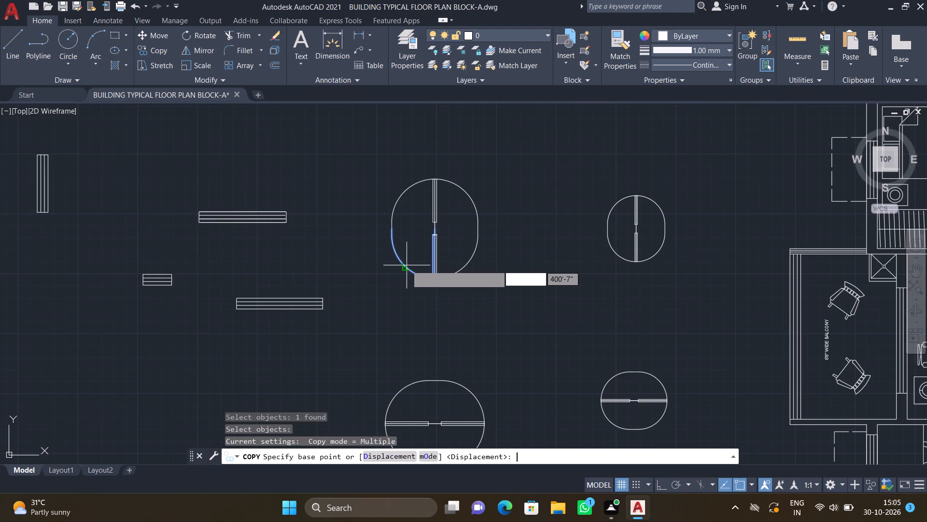
scroll(436, 236, "up", 4)
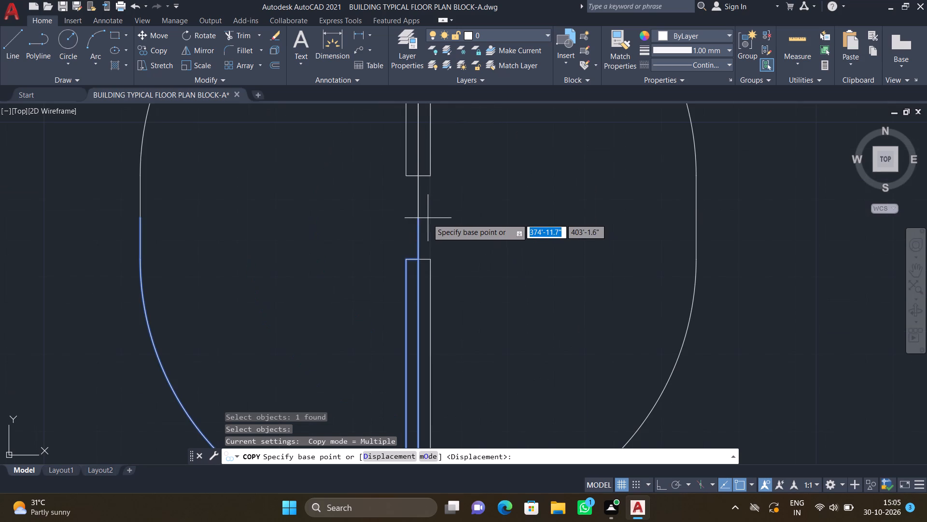
left_click_drag(419, 219, 424, 225)
scroll(548, 324, "down", 4)
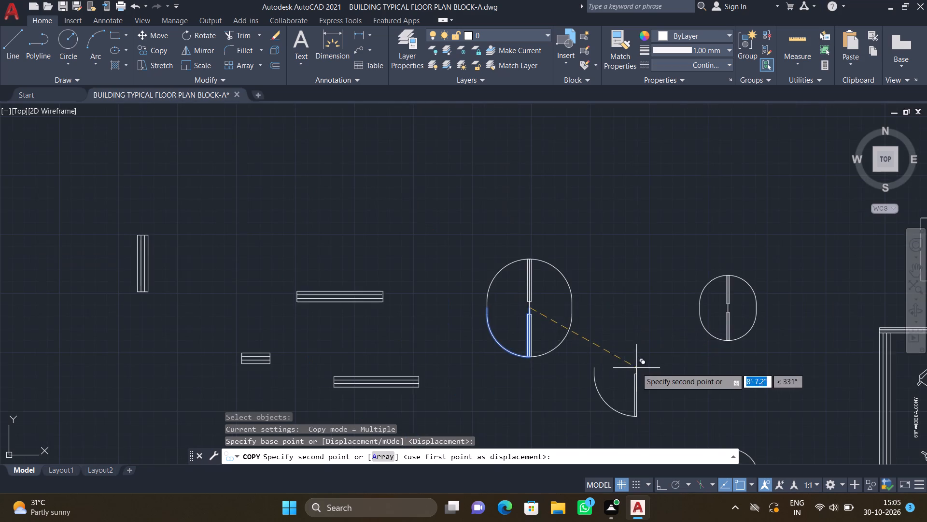
middle_click_drag(588, 336, 534, 292)
scroll(509, 282, "down", 4)
middle_click_drag(609, 344, 466, 188)
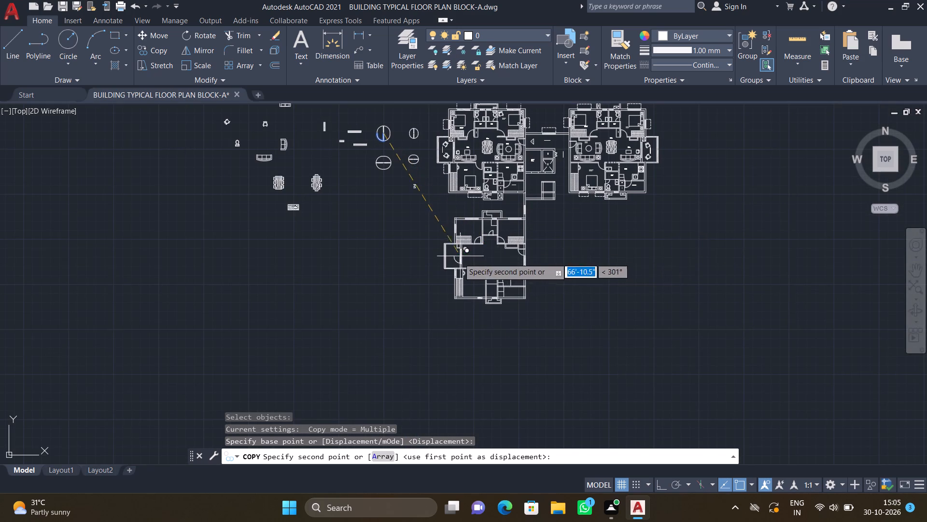
scroll(461, 261, "up", 3)
middle_click_drag(510, 303, 482, 264)
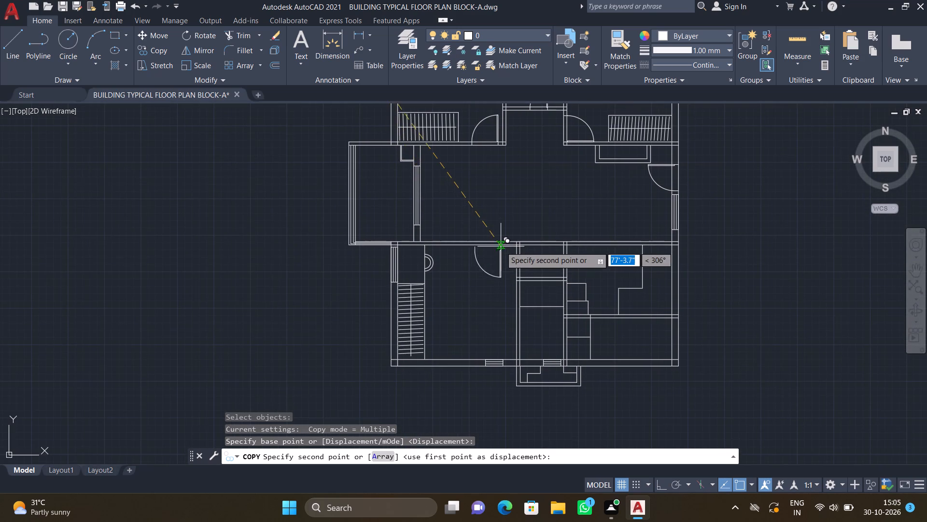
scroll(502, 245, "up", 4)
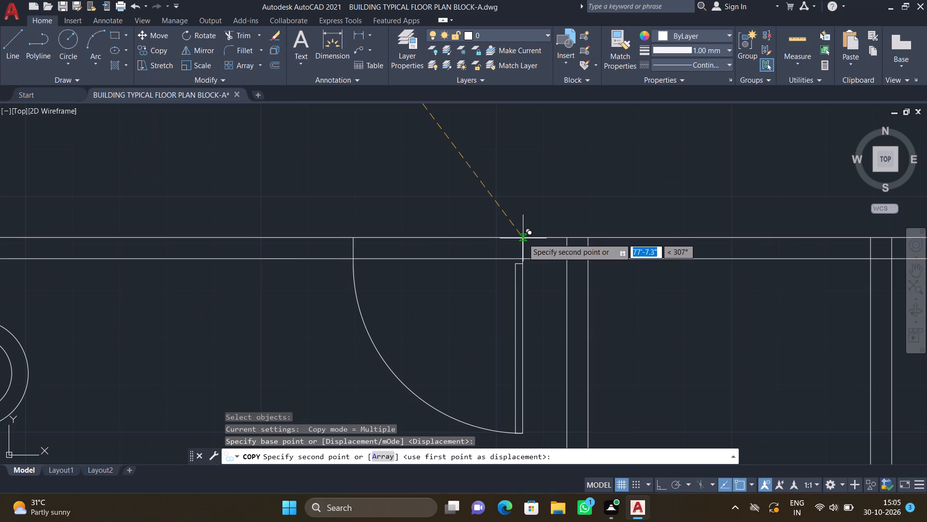
double_click(525, 237)
key("Return")
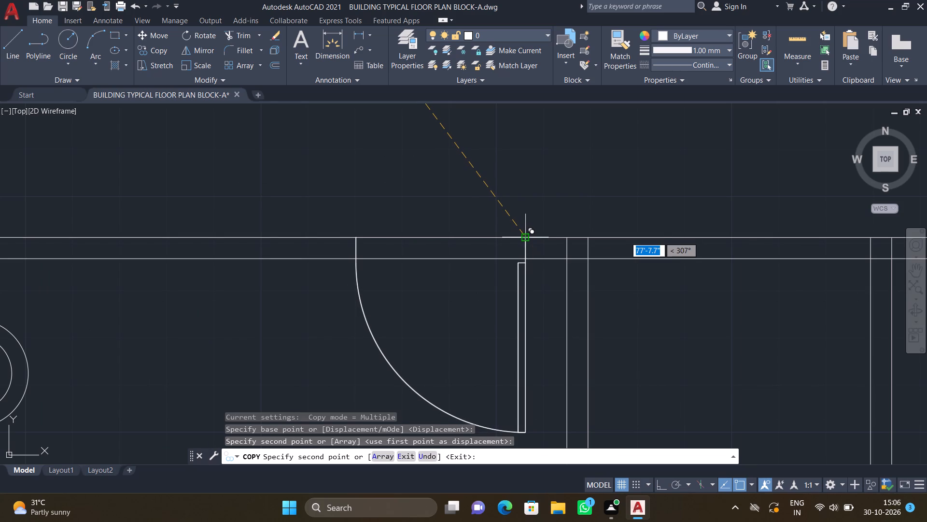
Copy the lower-right door of the large vertical-leaf door set onto the wall below the unfurnished plan's kitchen, just right of the small store partition.
scroll(512, 245, "down", 3)
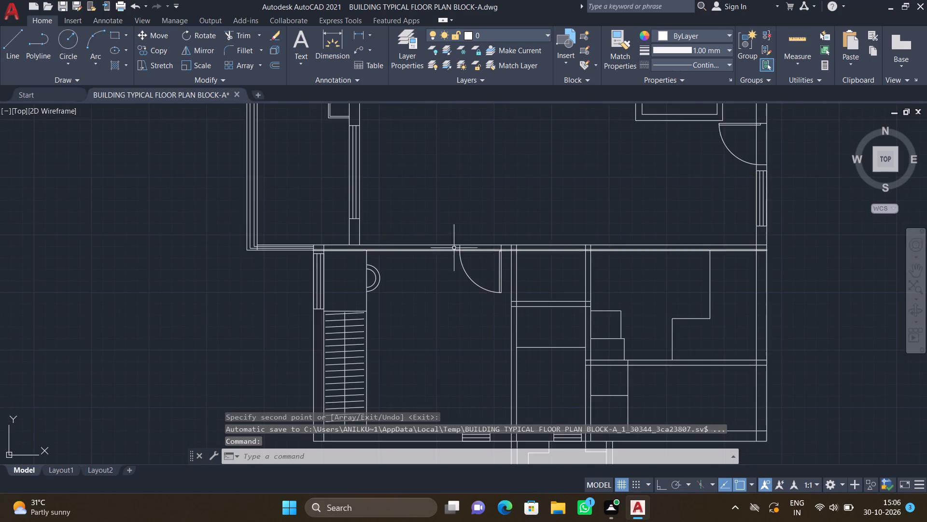
scroll(452, 246, "down", 3)
middle_click_drag(352, 184, 491, 358)
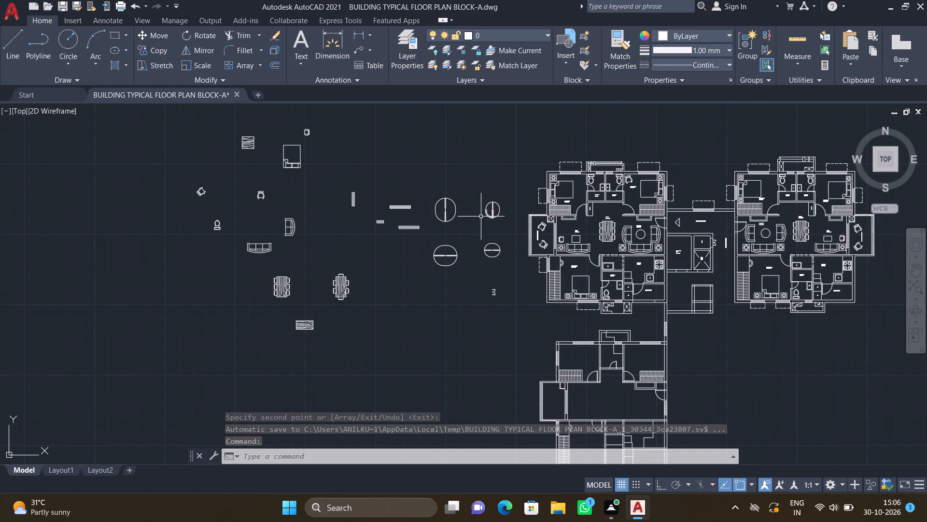
scroll(461, 215, "up", 2)
key("c")
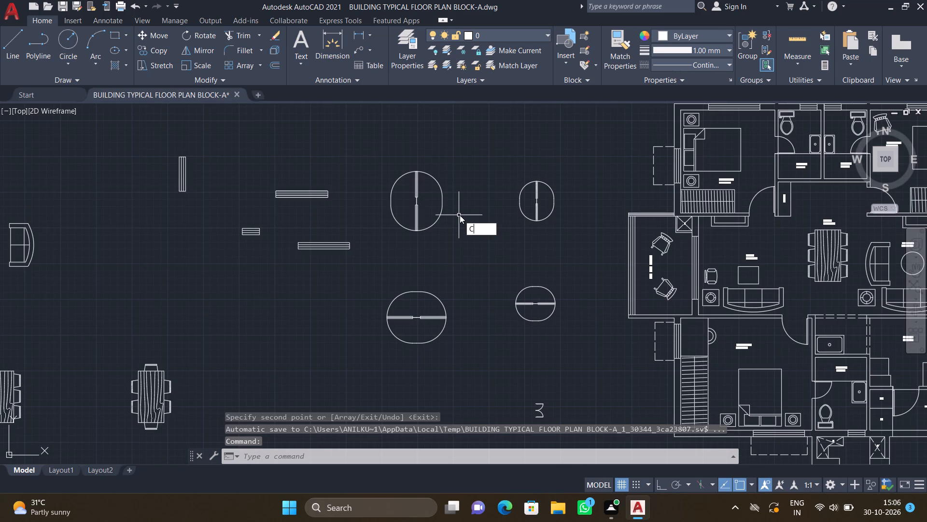
key("o")
key("Return")
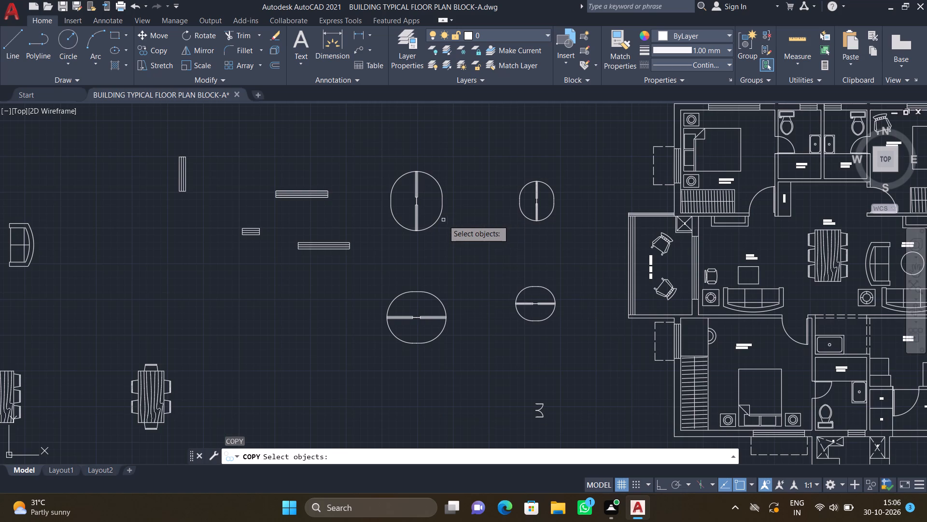
left_click(438, 217)
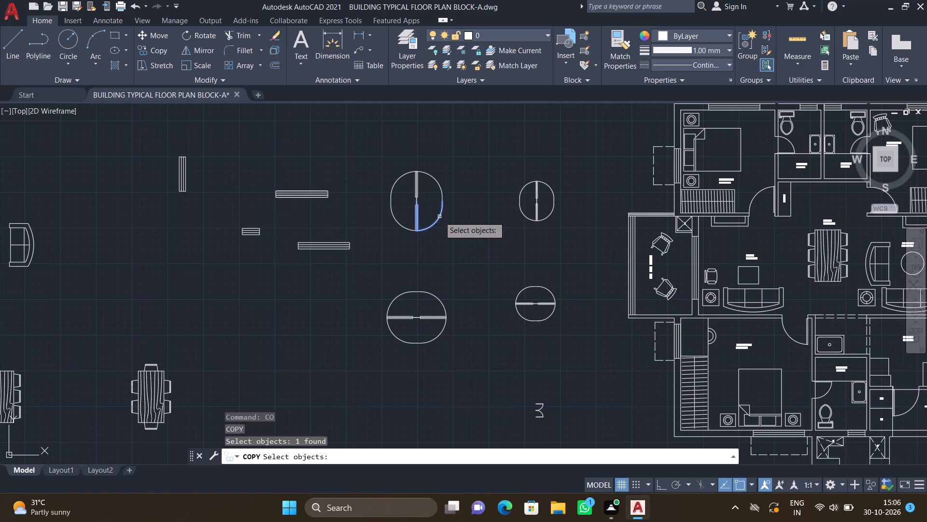
key("Return")
scroll(431, 206, "up", 2)
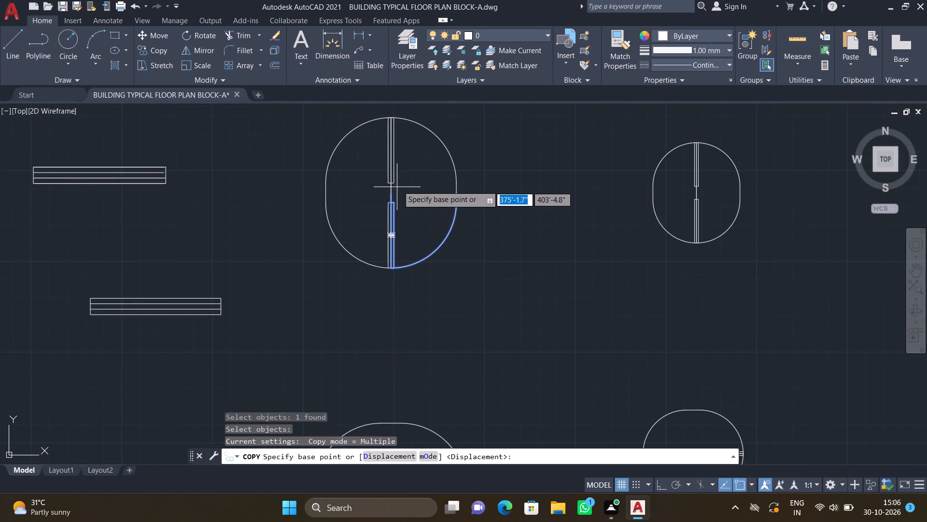
scroll(398, 186, "up", 2)
left_click_drag(376, 205, 391, 221)
scroll(505, 284, "down", 4)
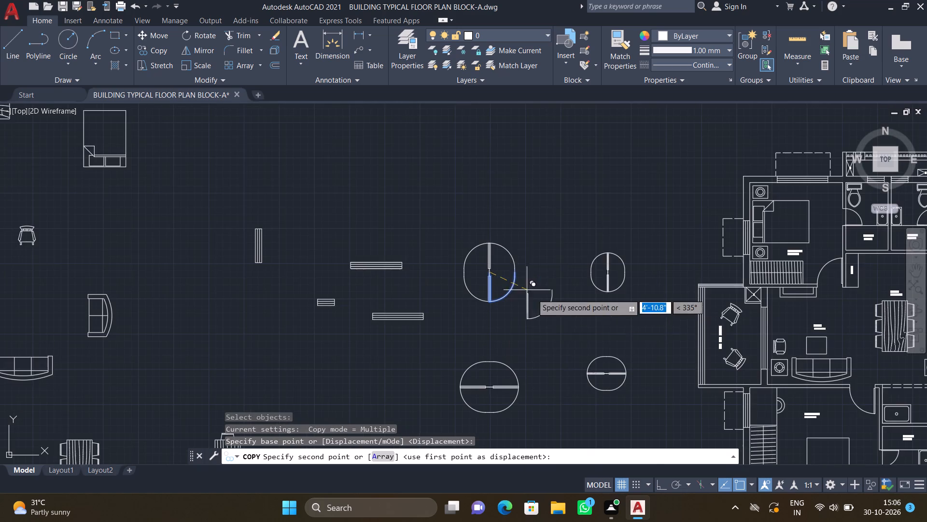
middle_click_drag(515, 266, 442, 192)
scroll(459, 203, "down", 2)
middle_click_drag(746, 465, 536, 303)
scroll(537, 304, "down", 2)
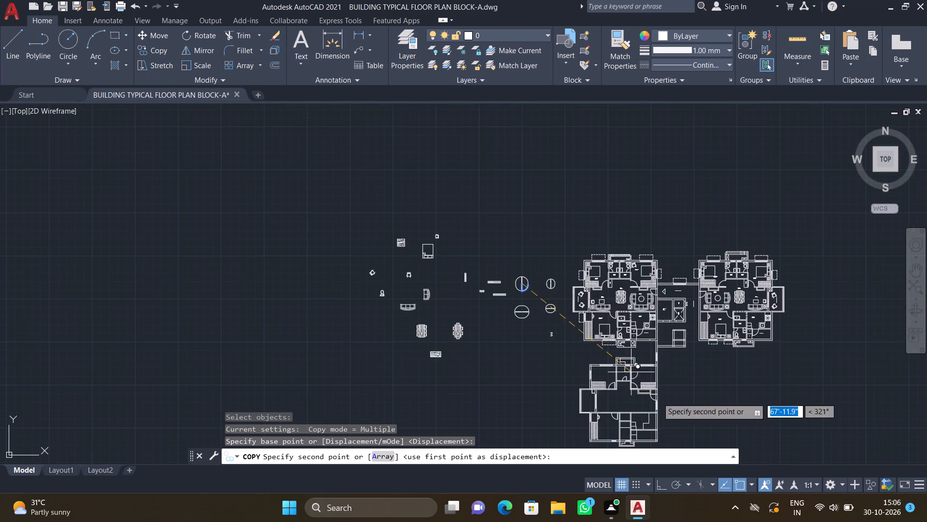
middle_click_drag(649, 392, 497, 251)
scroll(515, 273, "down", 1)
scroll(491, 275, "up", 5)
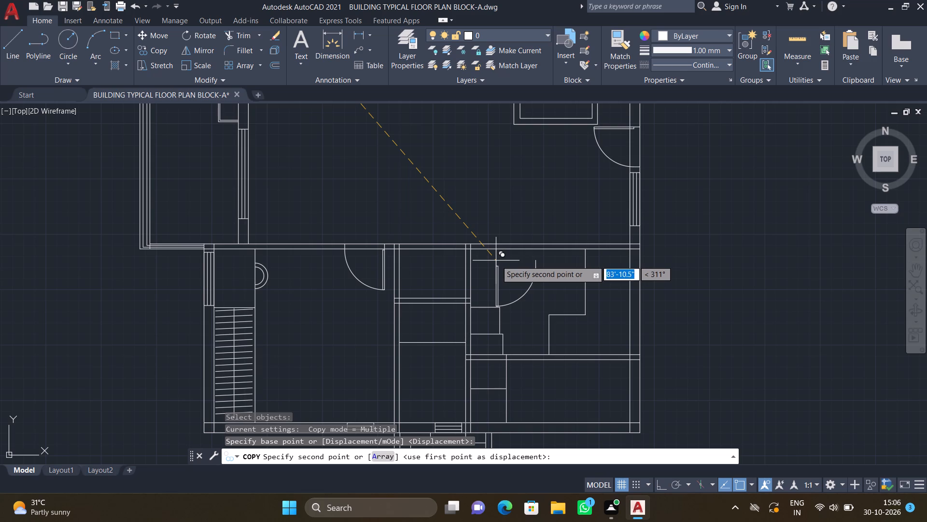
scroll(482, 253, "up", 1)
scroll(499, 269, "down", 3)
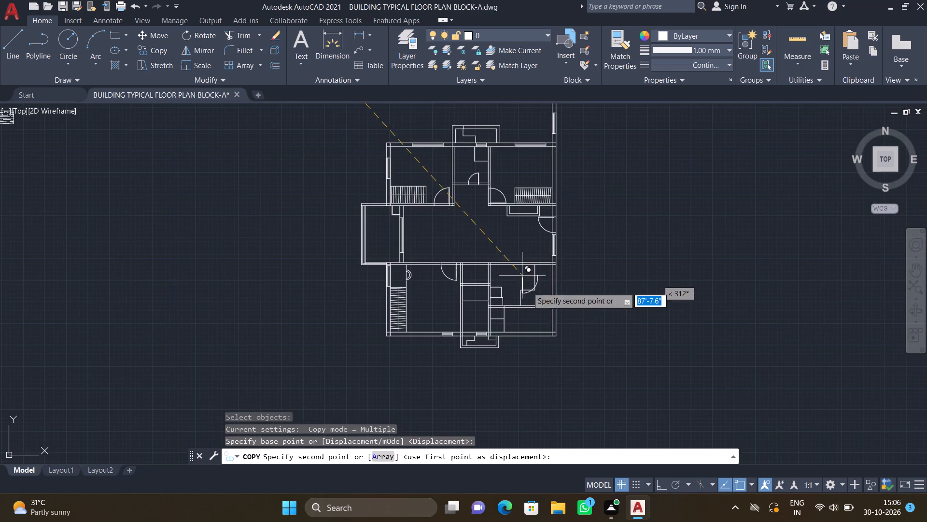
middle_click_drag(517, 318, 496, 234)
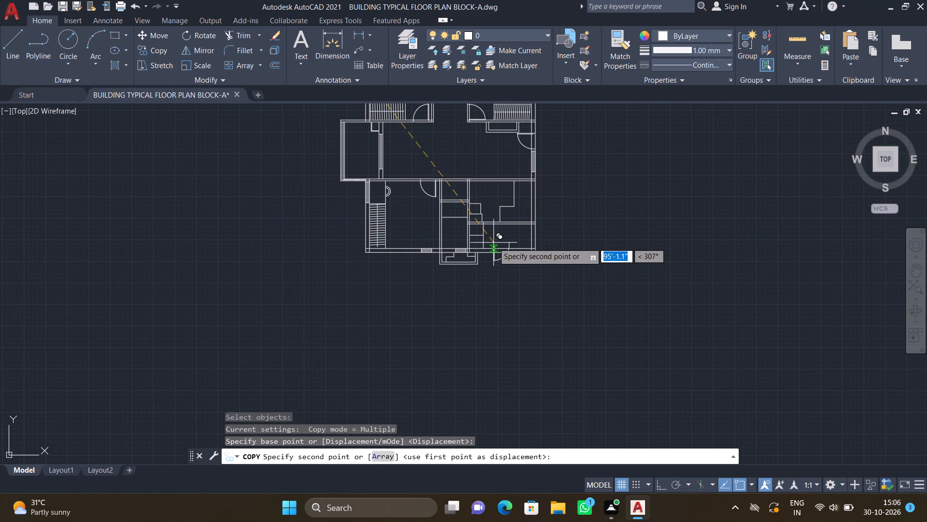
scroll(483, 222, "up", 4)
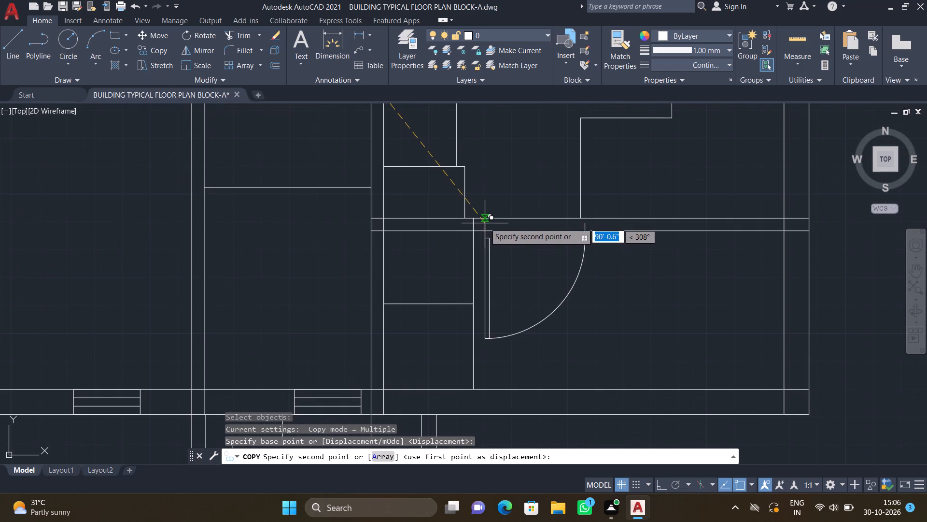
scroll(487, 219, "up", 2)
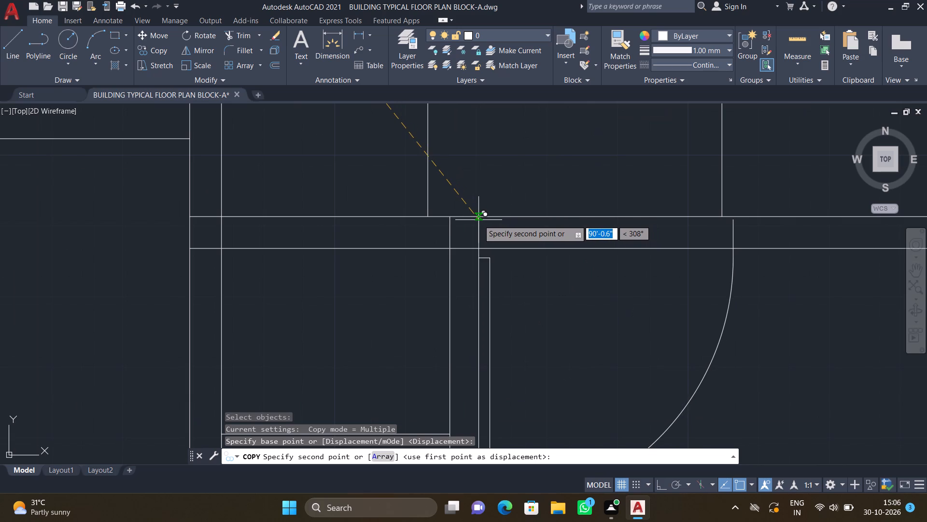
scroll(474, 220, "up", 2)
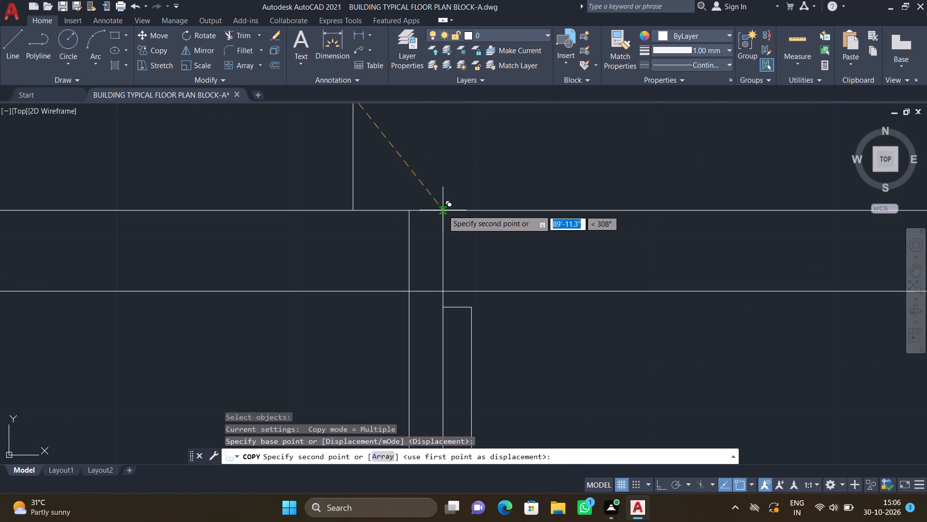
left_click(443, 210)
key("Return")
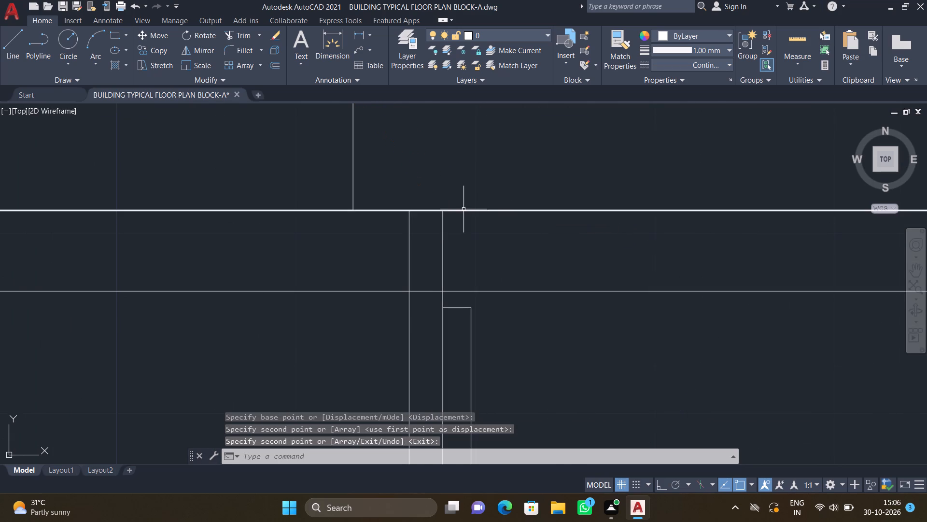
Copy the lower-right door of the small horizontal-leaf door set onto the left wall of the unfurnished plan's bottom toilet, just below its cross line.
scroll(612, 213, "down", 5)
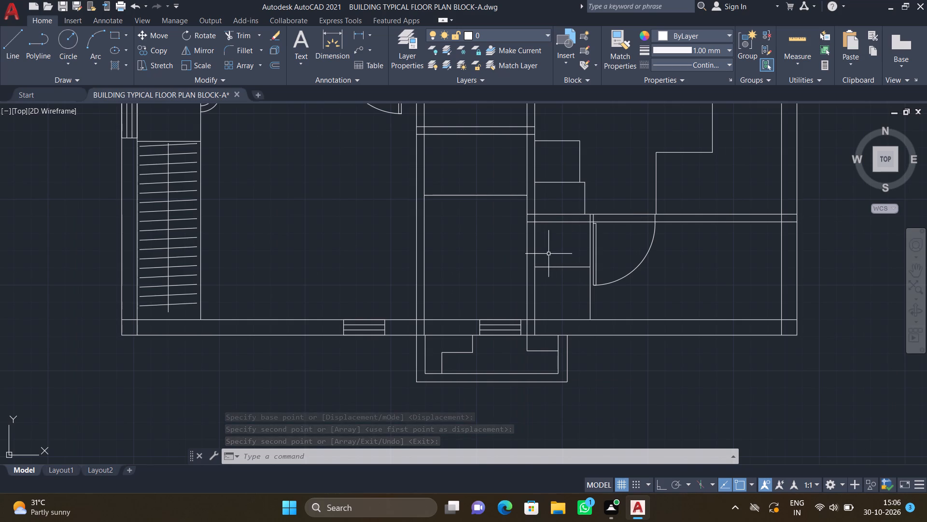
scroll(536, 261, "down", 2)
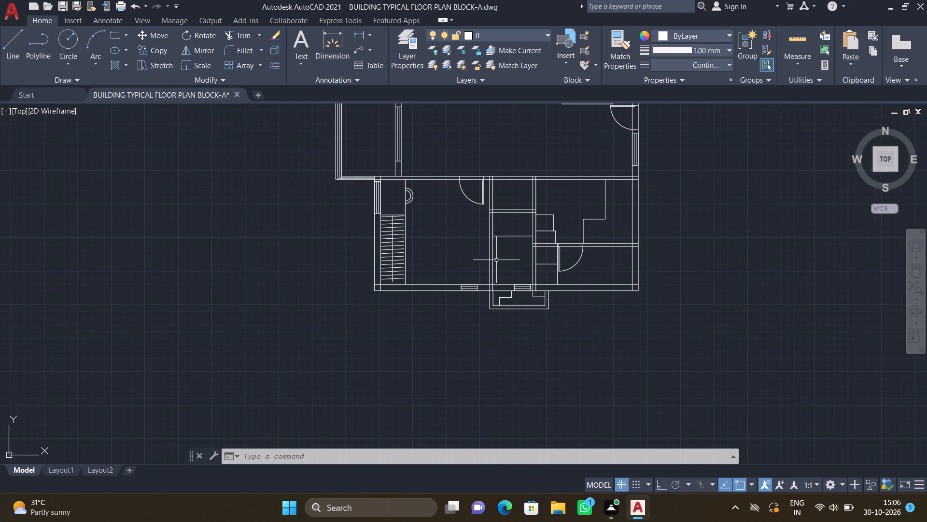
scroll(496, 260, "down", 3)
middle_click_drag(419, 235, 531, 347)
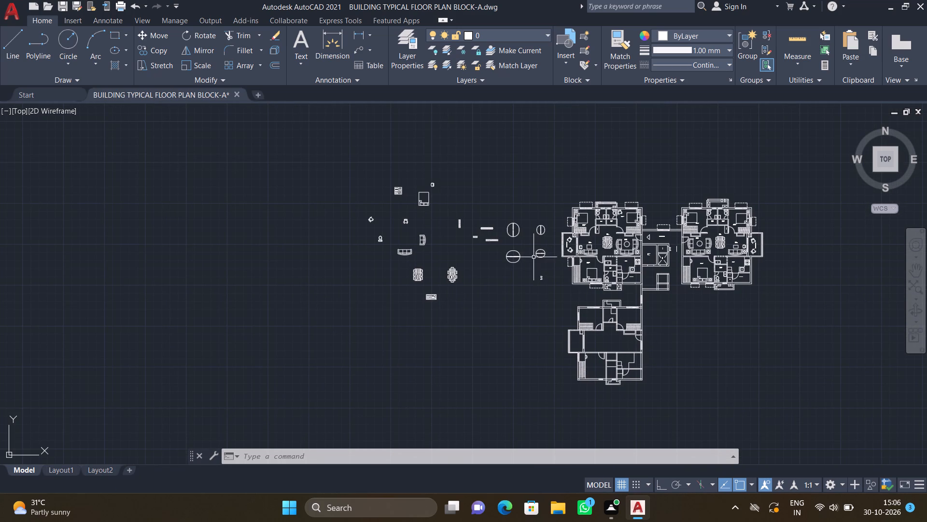
scroll(543, 261, "up", 2)
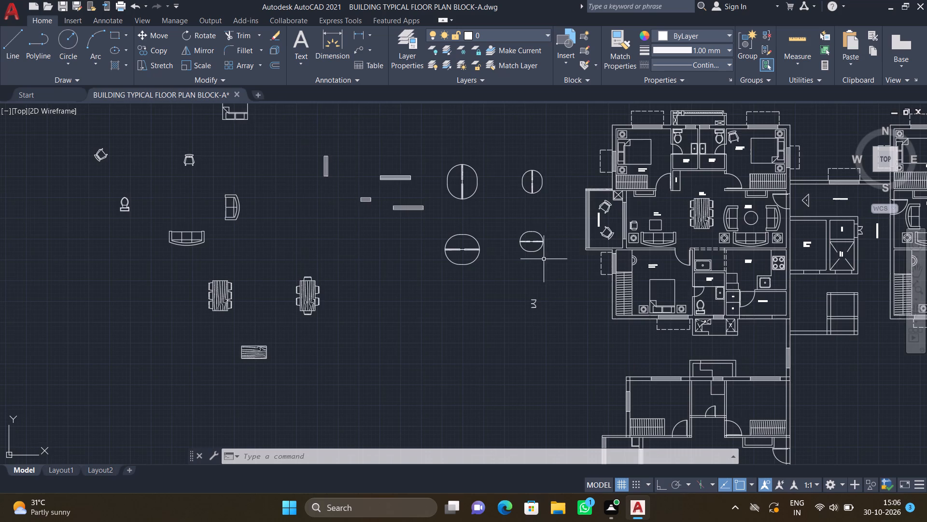
scroll(542, 255, "up", 1)
type("CO")
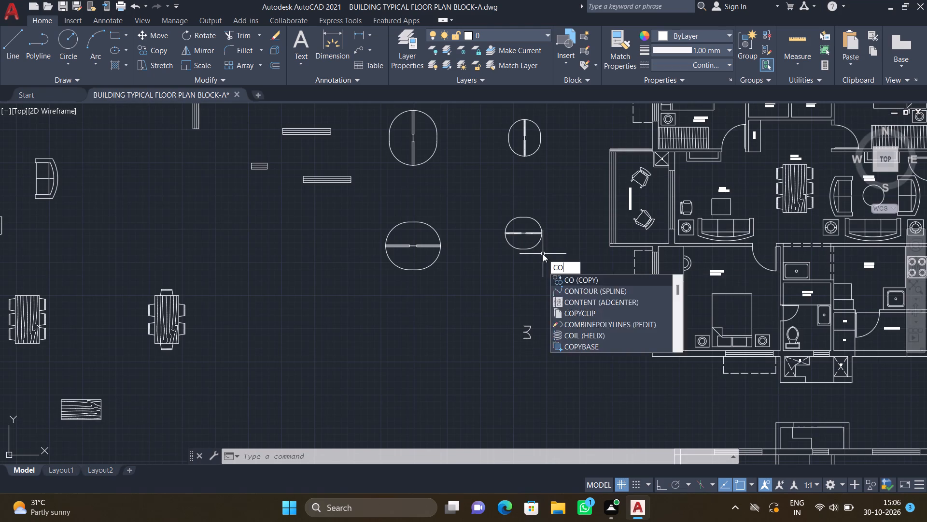
key("Return")
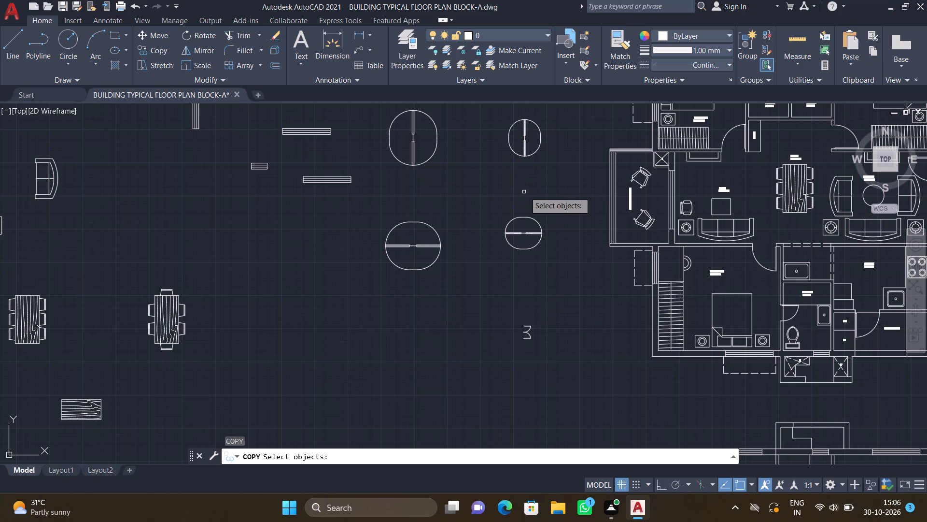
scroll(534, 249, "up", 2)
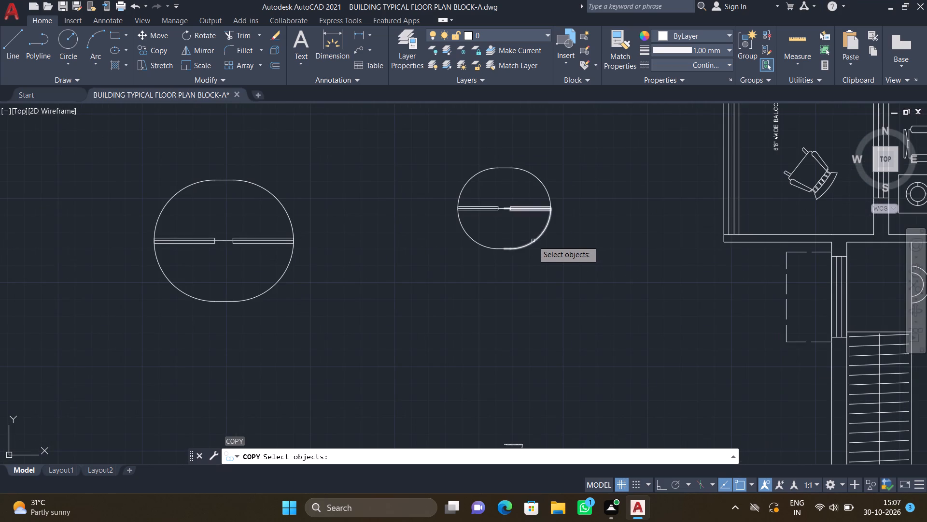
left_click(534, 240)
key("Return")
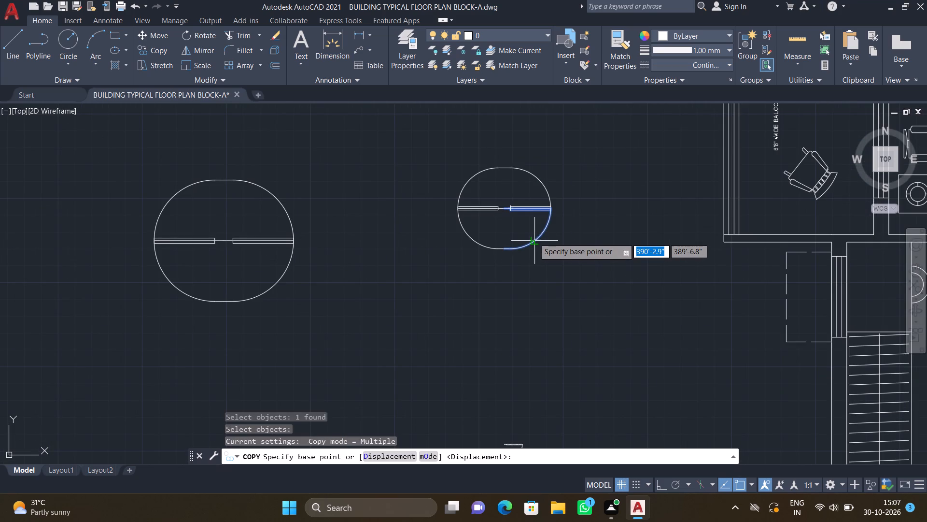
scroll(510, 206, "up", 2)
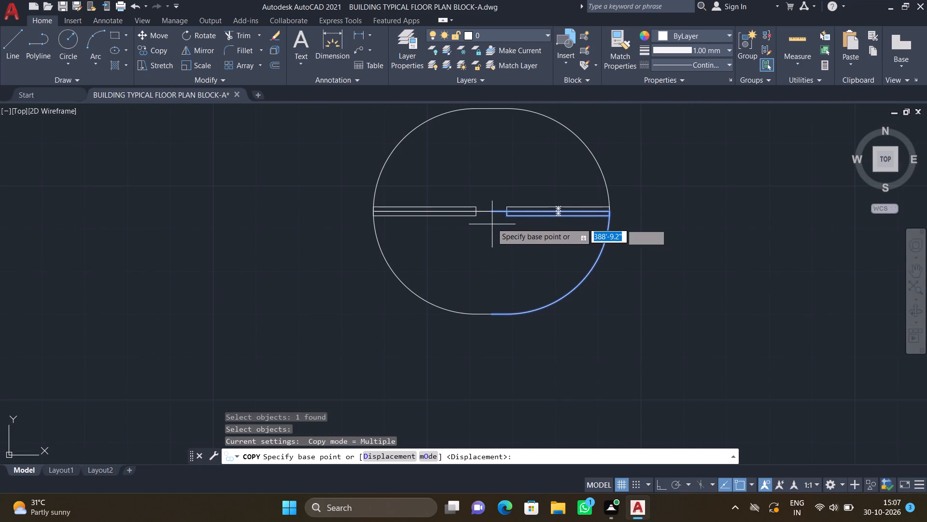
left_click(492, 212)
scroll(500, 213, "down", 4)
middle_click_drag(565, 283, 525, 217)
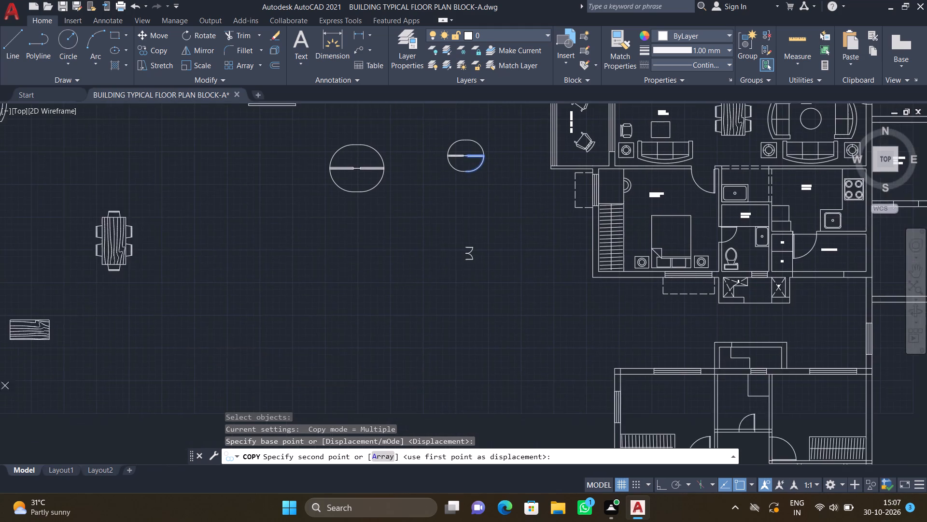
scroll(537, 231, "down", 1)
middle_click_drag(573, 297, 515, 220)
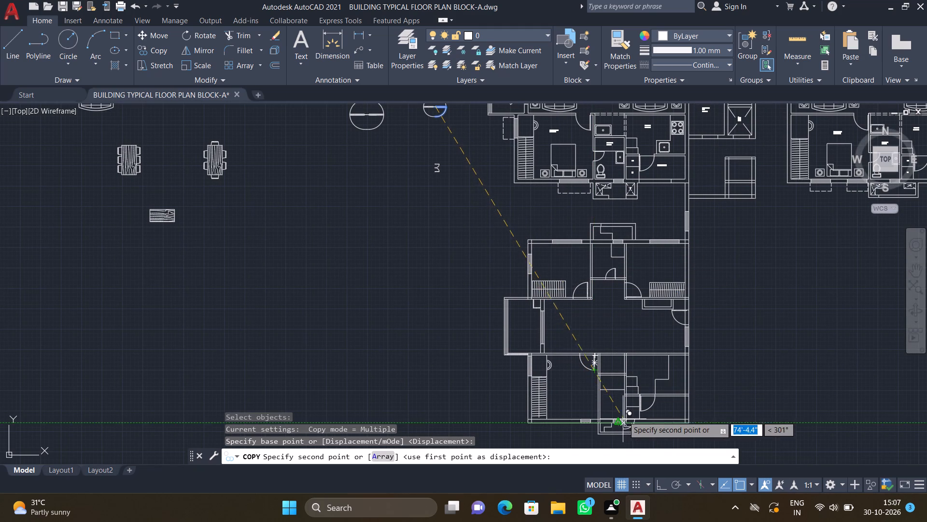
scroll(623, 399, "up", 2)
middle_click_drag(582, 391, 578, 285)
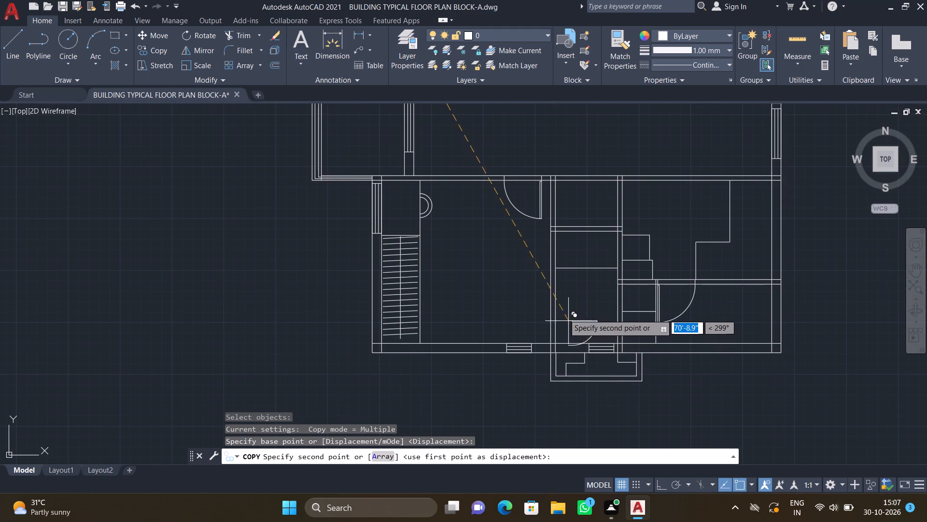
scroll(552, 294, "up", 1)
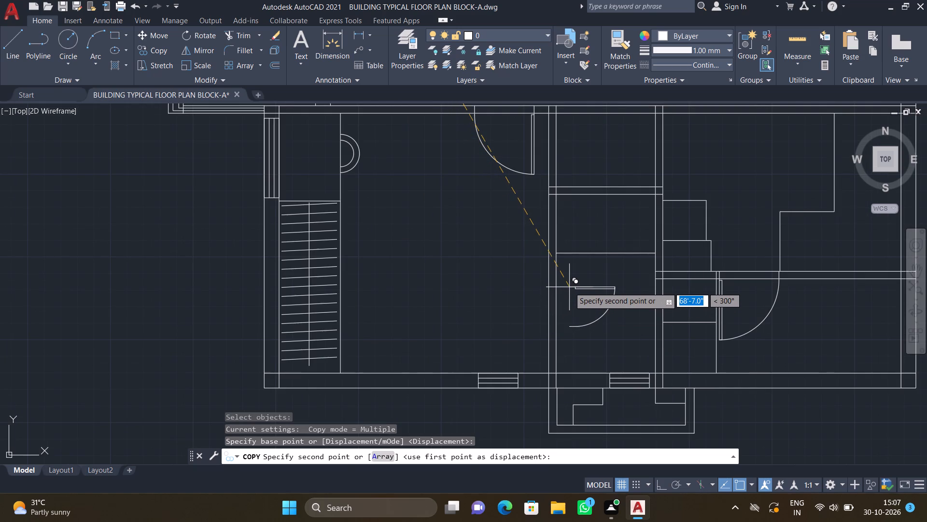
scroll(574, 286, "up", 1)
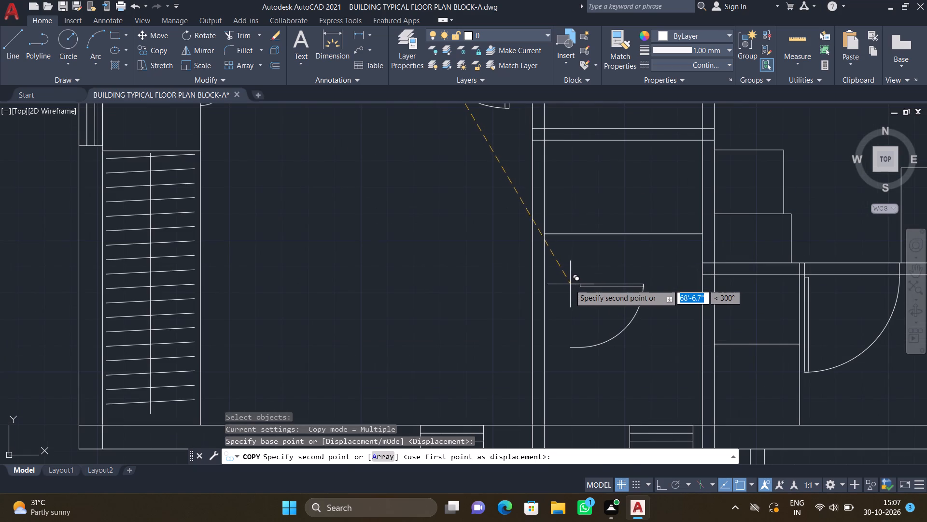
scroll(548, 273, "up", 2)
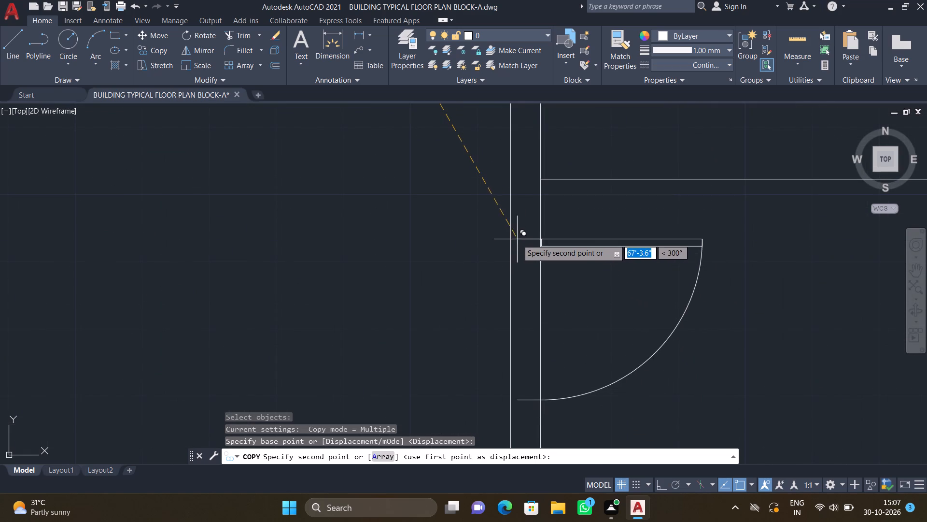
scroll(507, 226, "up", 1)
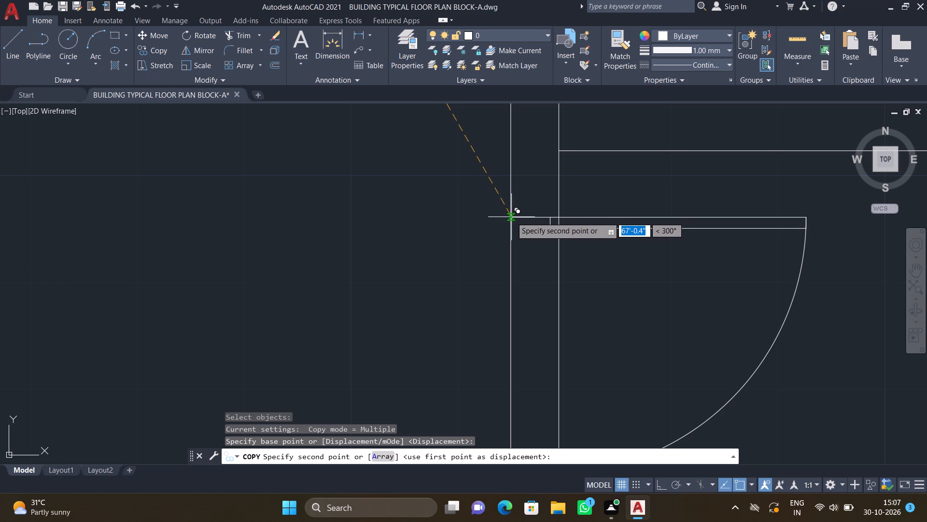
left_click(511, 215)
key("Return")
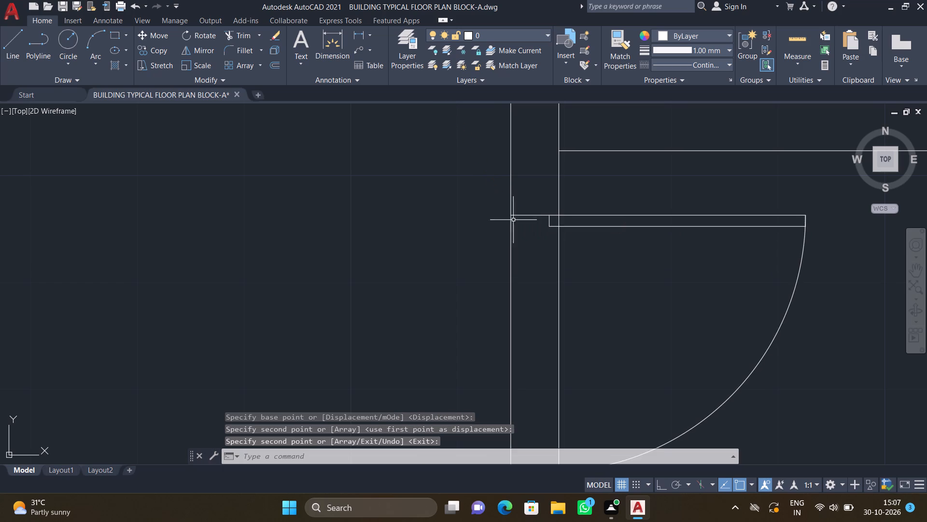
scroll(514, 220, "down", 3)
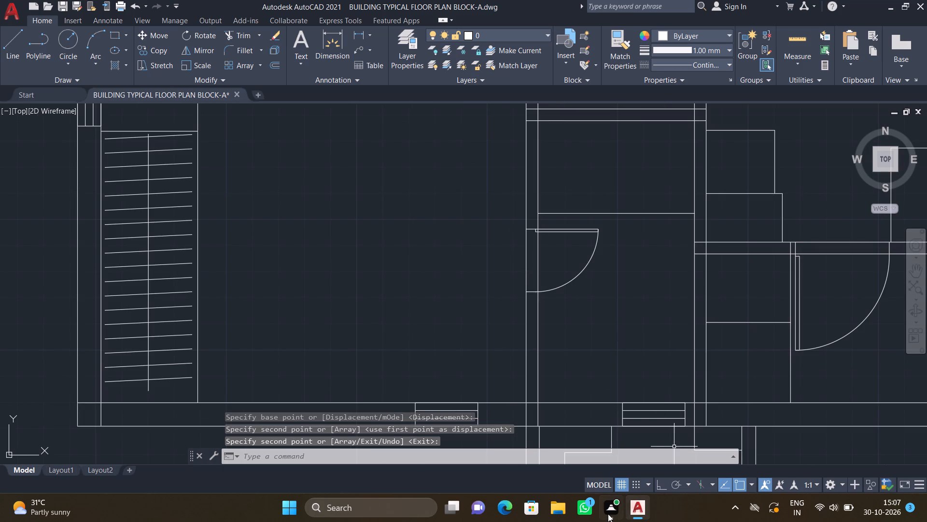
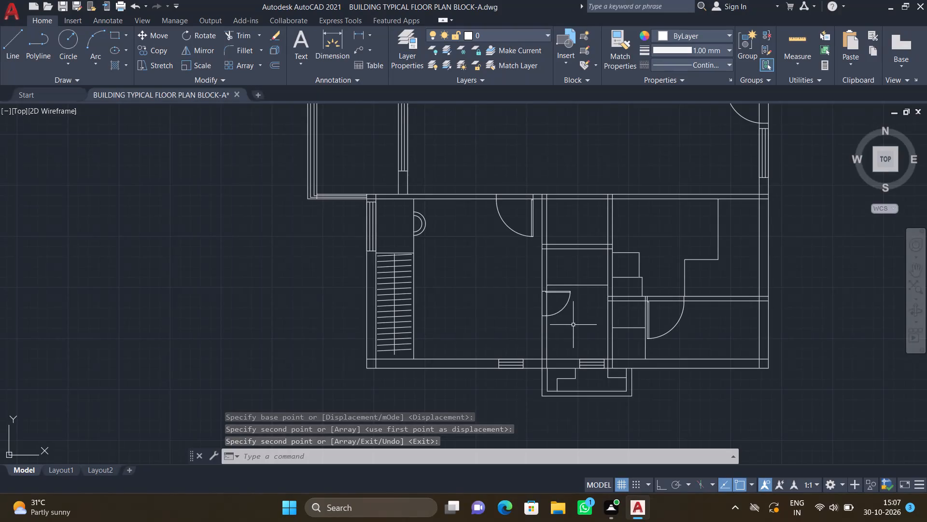
Review the doors placed in the unfurnished plan and compare its layout with the furnished flats above it.
scroll(542, 323, "down", 1)
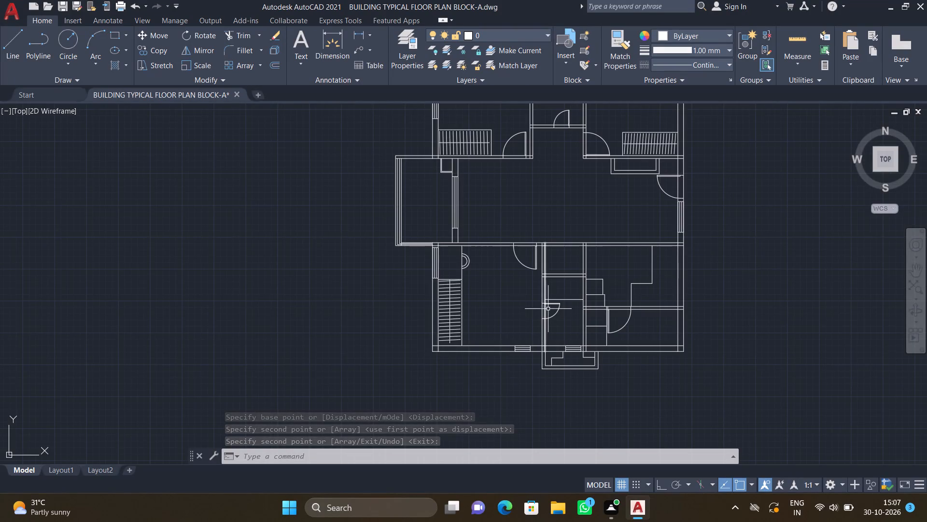
middle_click_drag(547, 305, 516, 311)
scroll(544, 304, "down", 1)
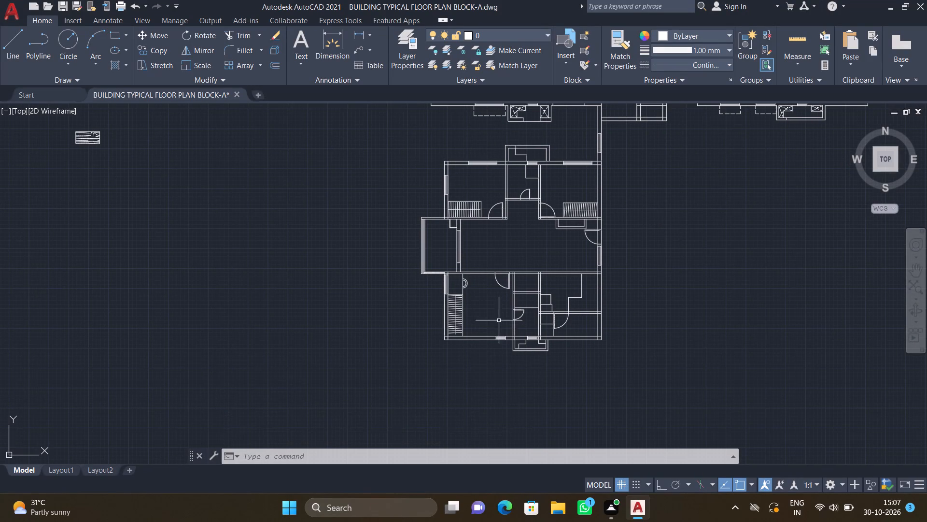
middle_click_drag(524, 177, 493, 241)
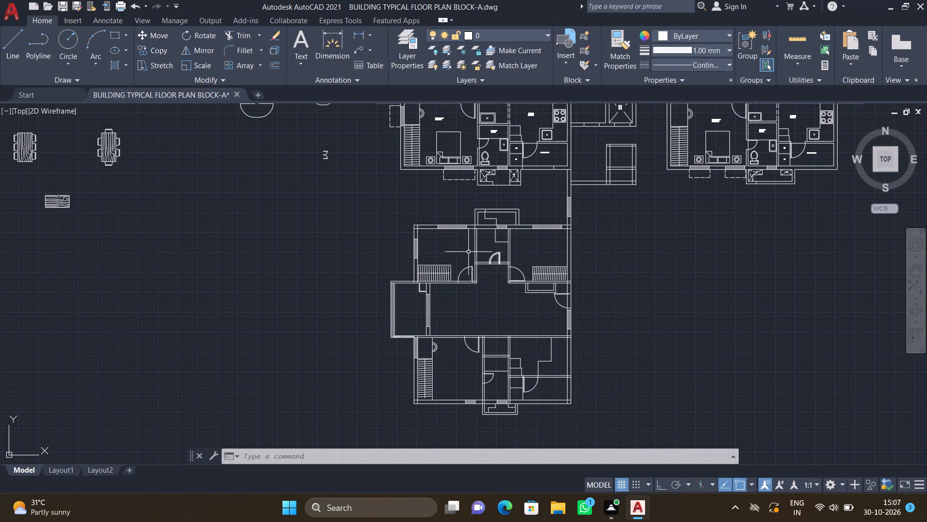
scroll(466, 252, "up", 2)
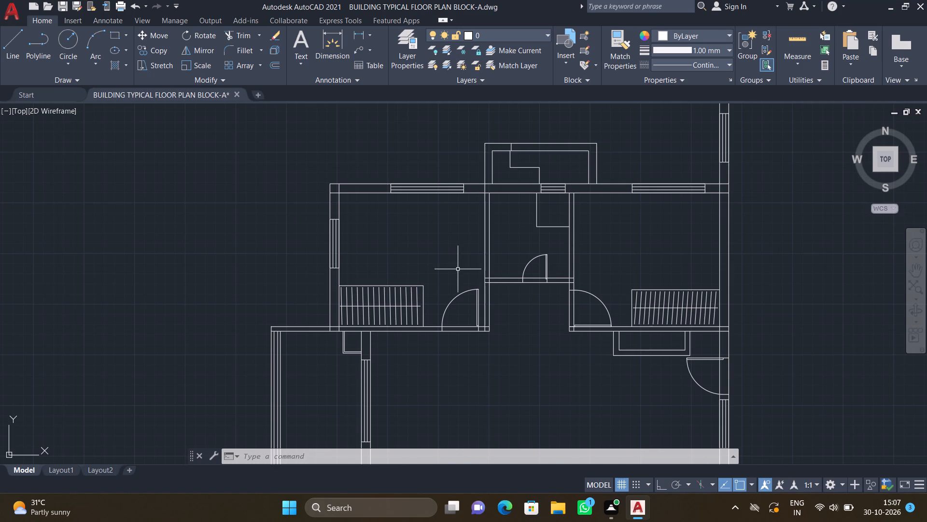
scroll(457, 270, "down", 3)
middle_click_drag(449, 250, 461, 346)
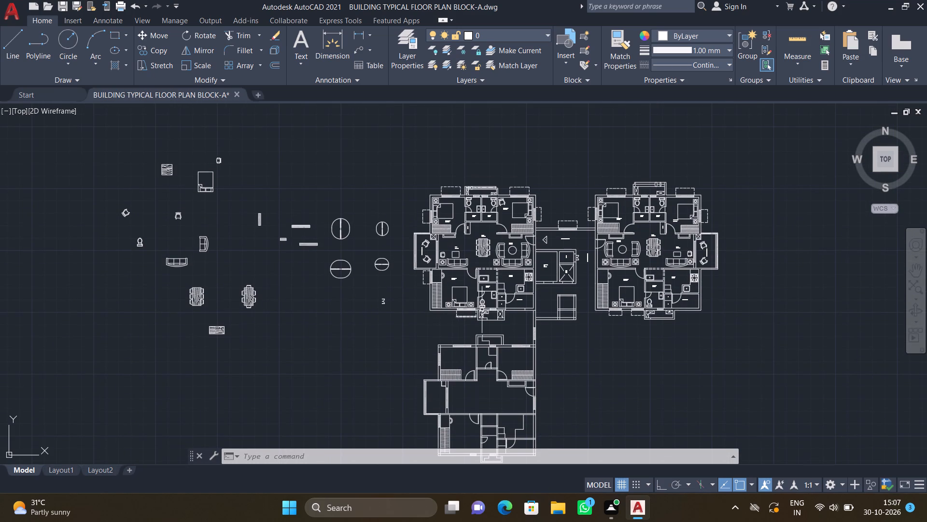
middle_click_drag(501, 373, 452, 256)
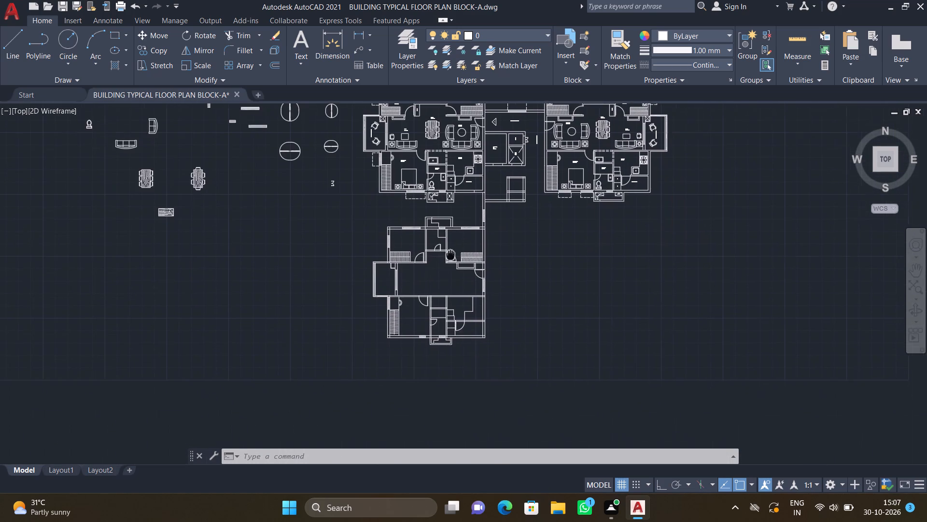
middle_click_drag(452, 256, 454, 256)
Trim the two wall lines above the small store and its right partition lines down to the cross wall, opening the bay to living area and kitchen.
scroll(453, 299, "up", 5)
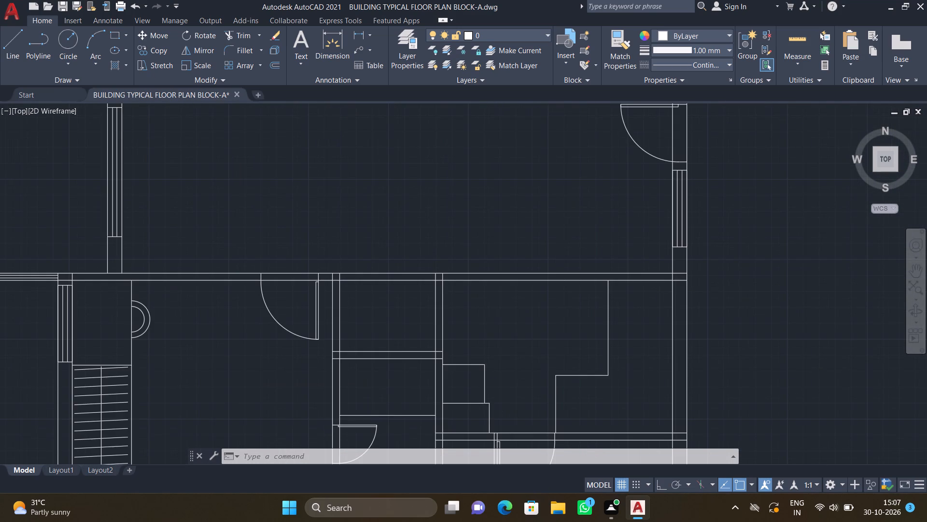
type("TR")
key("Return")
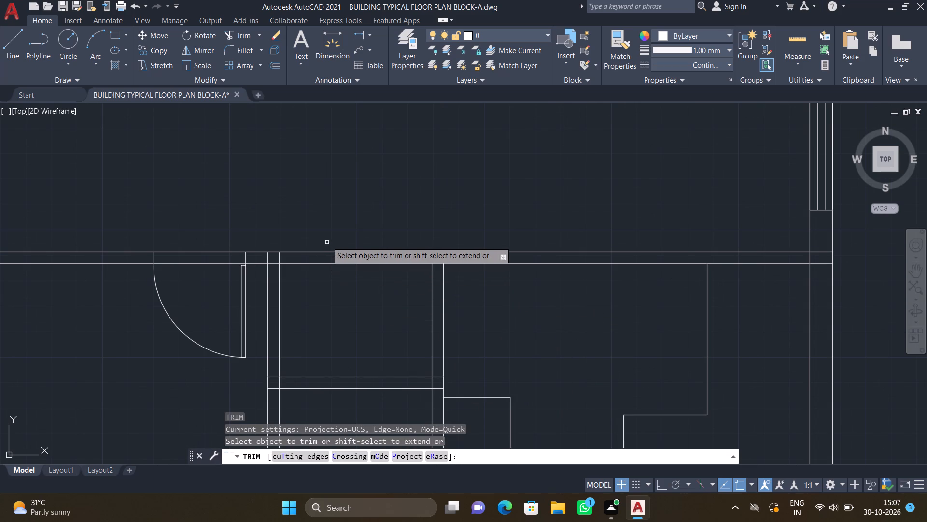
left_click_drag(327, 241, 351, 286)
left_click_drag(409, 322, 412, 320)
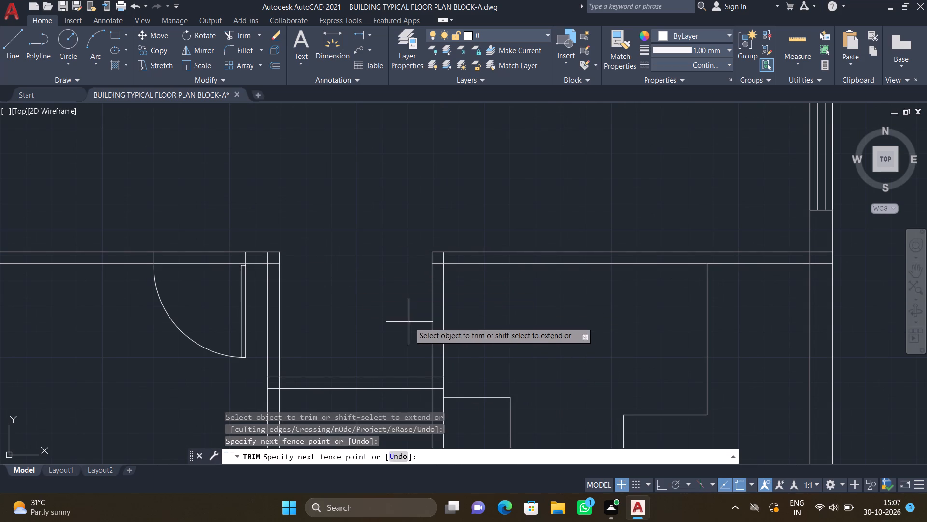
left_click_drag(412, 320, 484, 319)
key("Return")
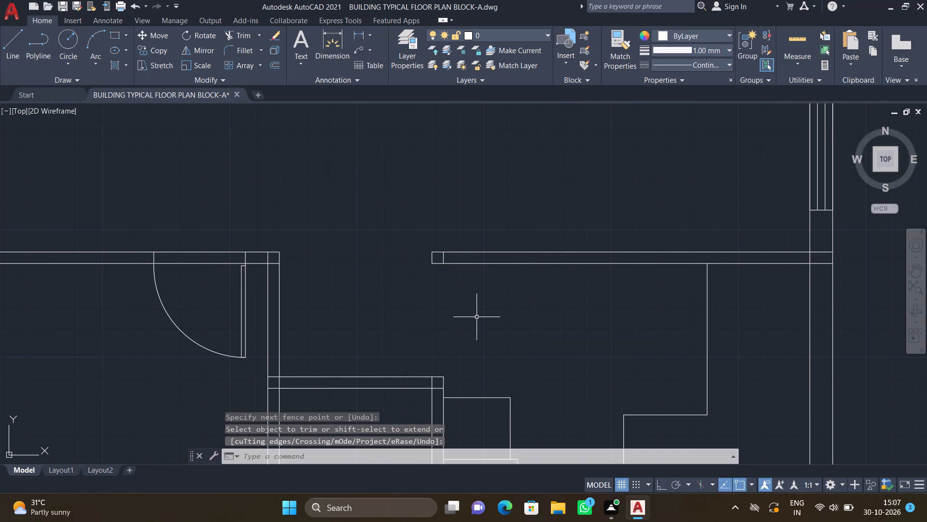
Set the current linetype to the dashed ACAD_ISO02W100.
scroll(463, 316, "down", 3)
middle_click_drag(404, 246, 482, 350)
scroll(486, 320, "down", 1)
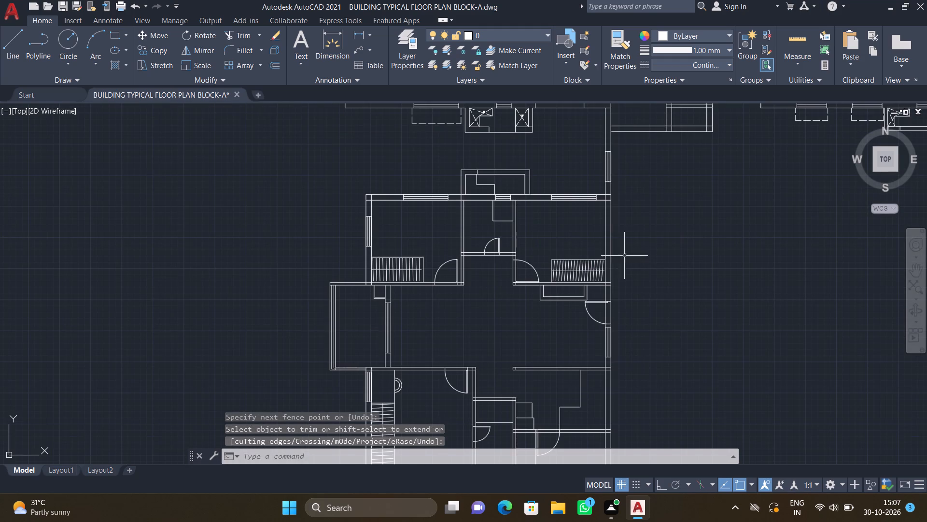
left_click(699, 64)
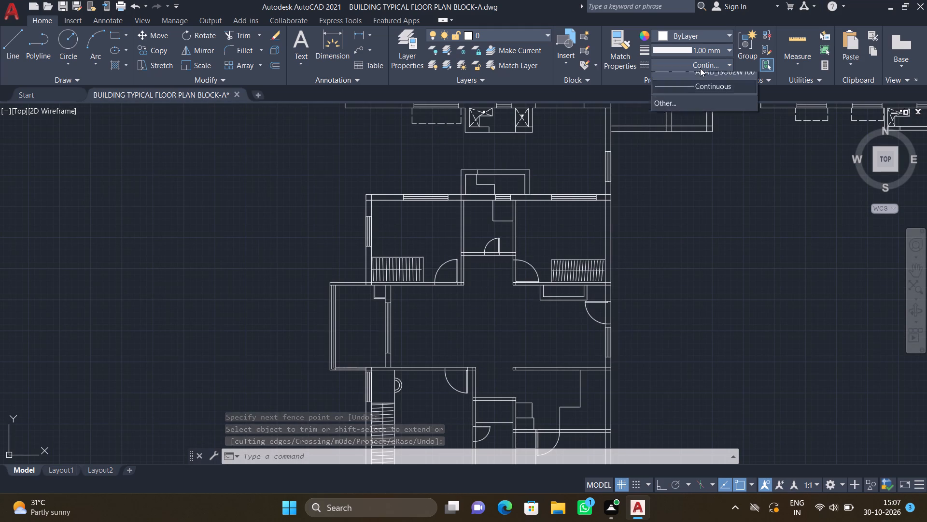
left_click(701, 108)
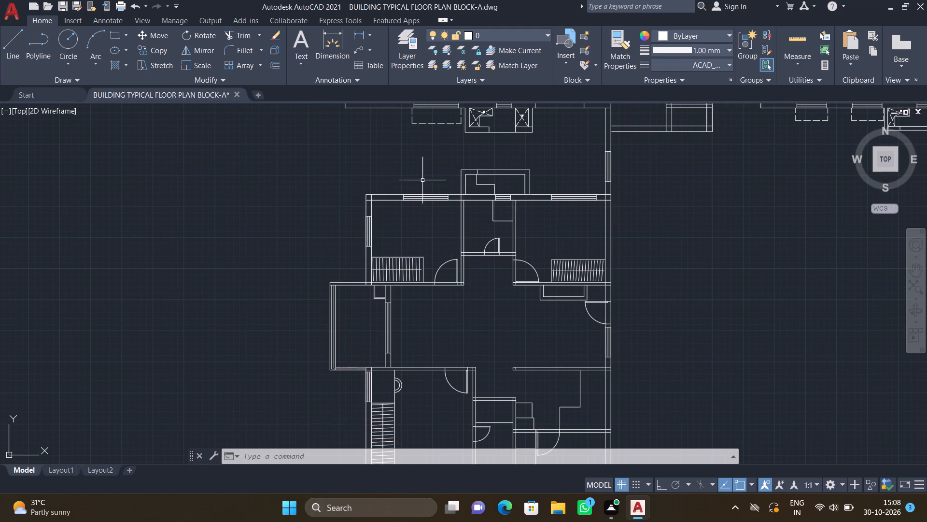
With Ortho on, draw a three-sided dashed outline about 6'-3" wide and 2'-6" deep outside the upper-left bedroom's top window, ending on the wall.
scroll(418, 182, "up", 2)
key("l")
key("Return")
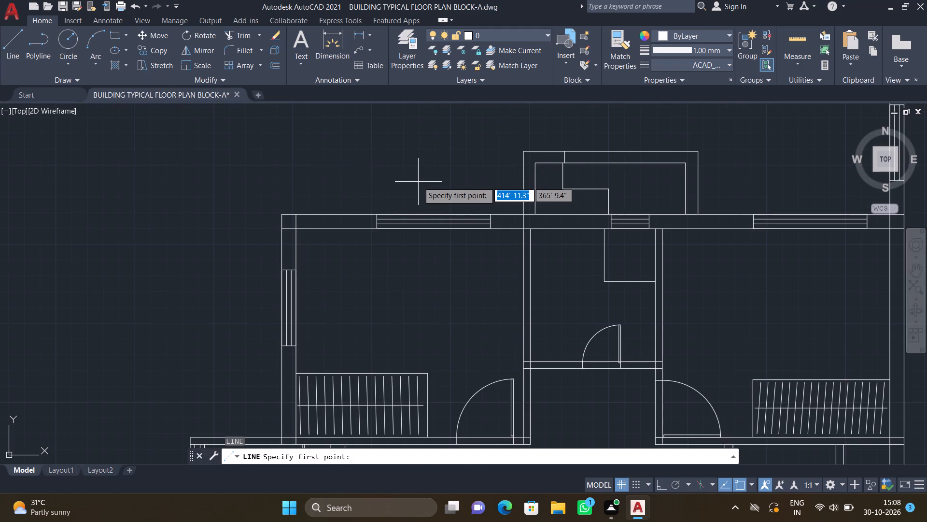
scroll(360, 216, "up", 2)
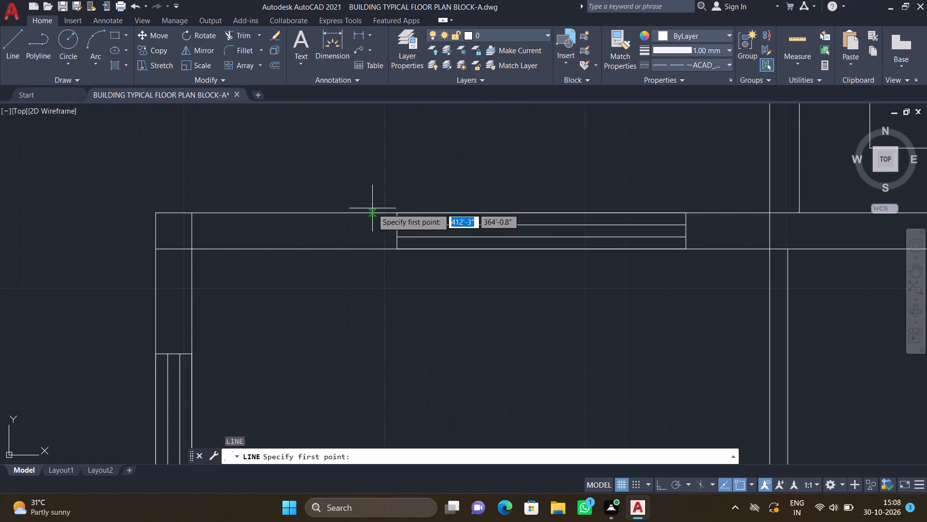
left_click(389, 212)
scroll(397, 175, "down", 2)
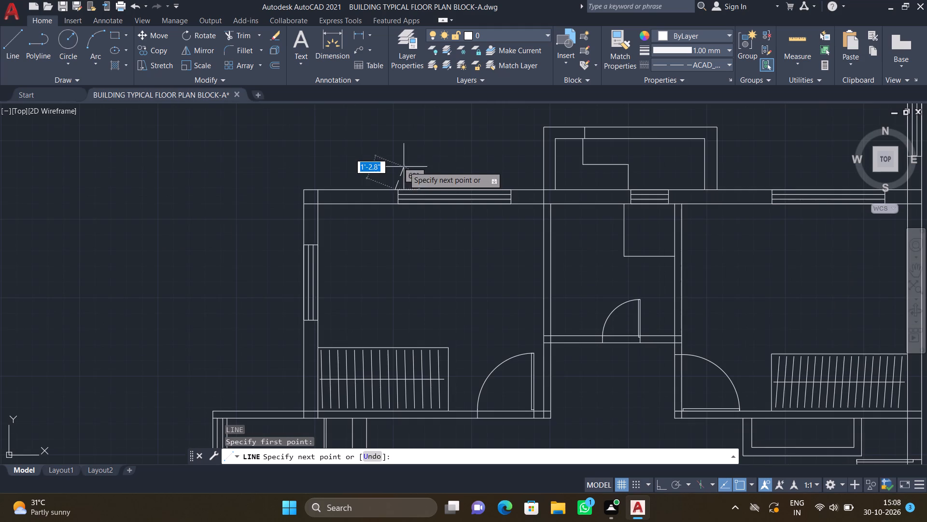
key("F8")
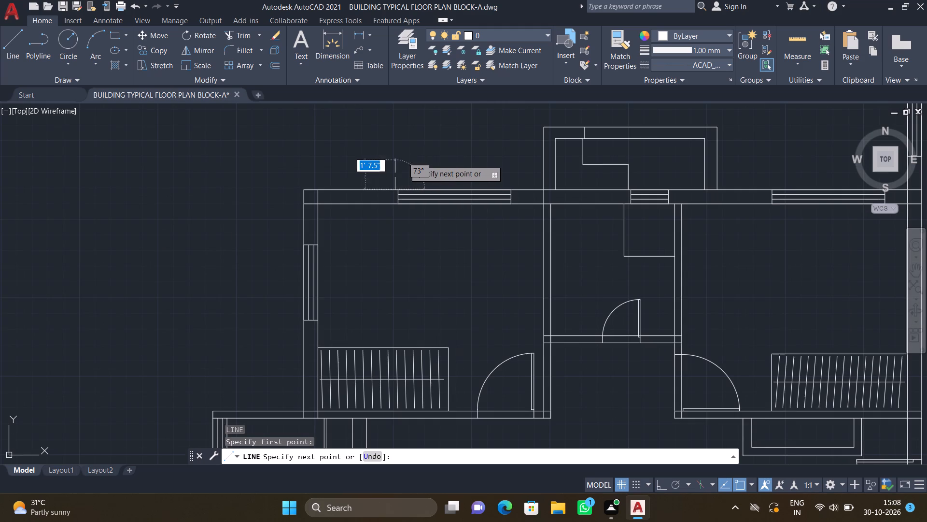
scroll(410, 153, "down", 2)
middle_click_drag(403, 161, 378, 207)
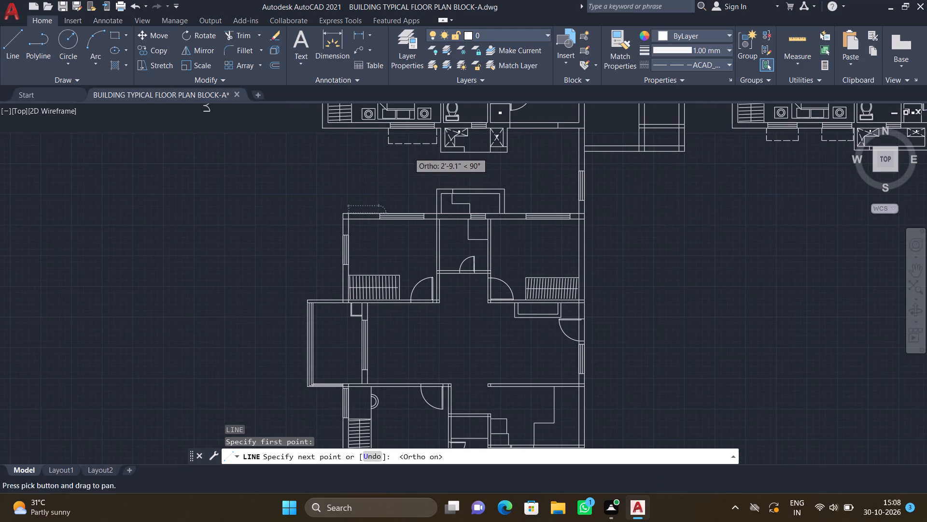
scroll(381, 184, "up", 2)
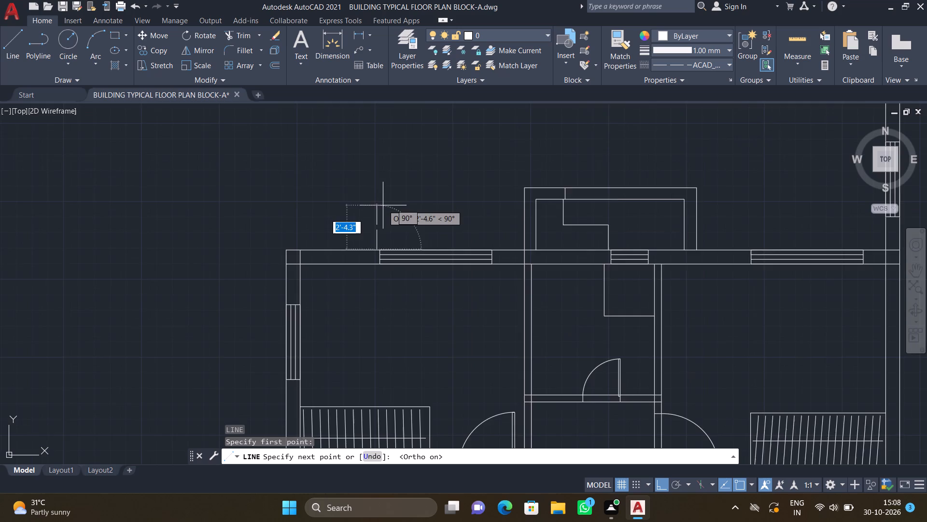
scroll(383, 205, "up", 2)
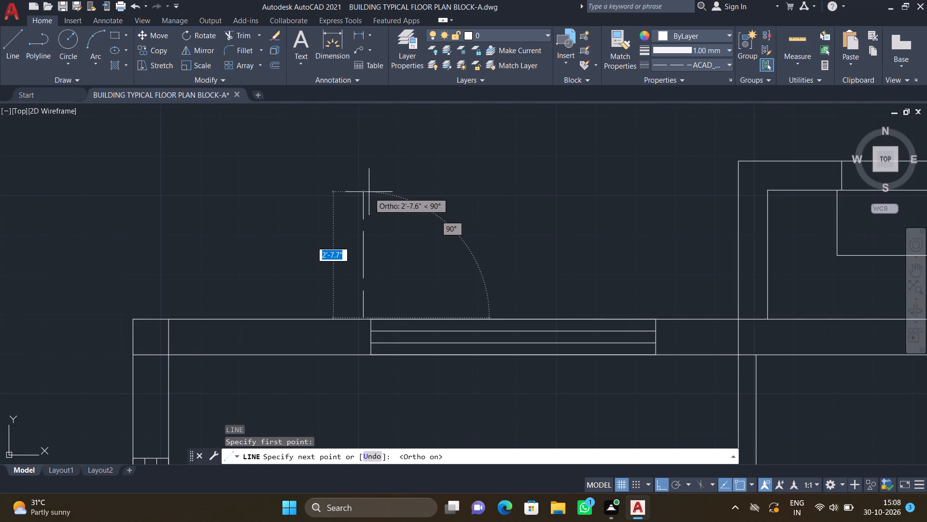
left_click(364, 198)
scroll(492, 202, "down", 2)
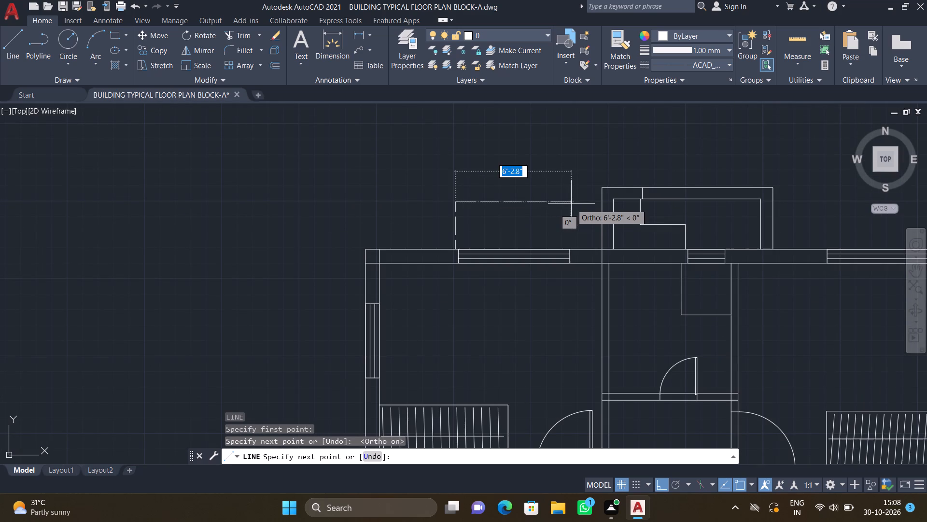
scroll(579, 225, "up", 1)
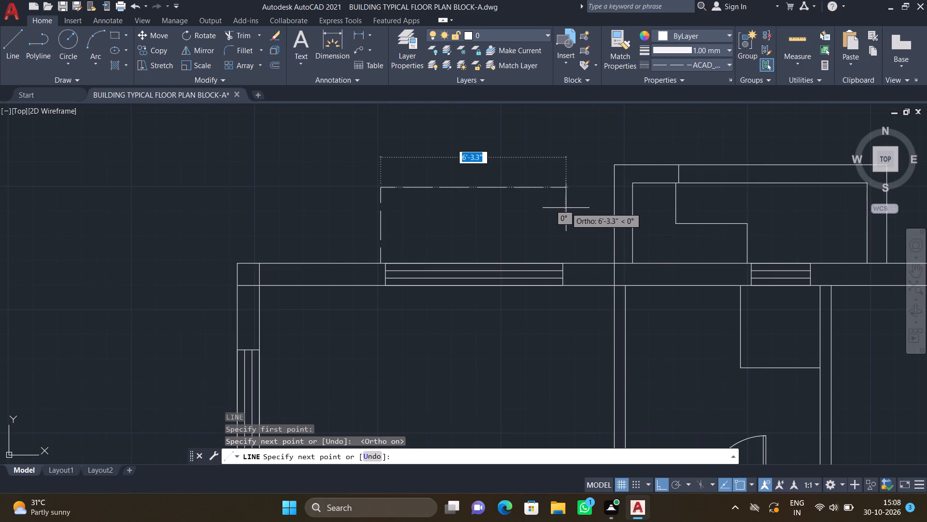
scroll(579, 203, "up", 1)
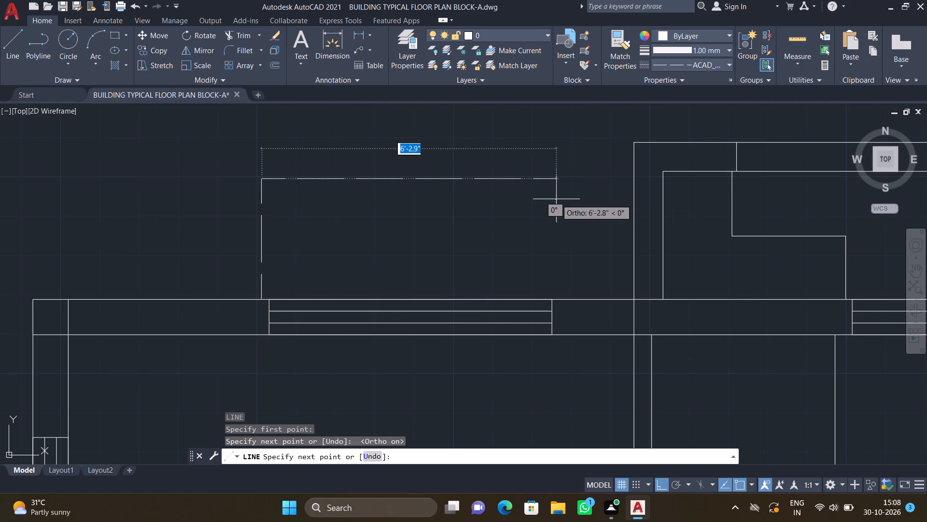
left_click_drag(557, 198, 559, 204)
scroll(560, 292, "up", 1)
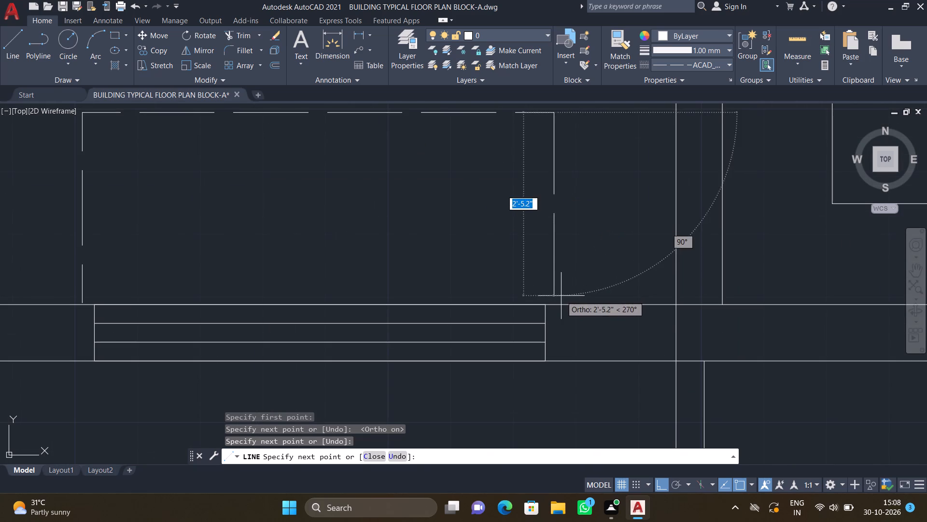
left_click(553, 304)
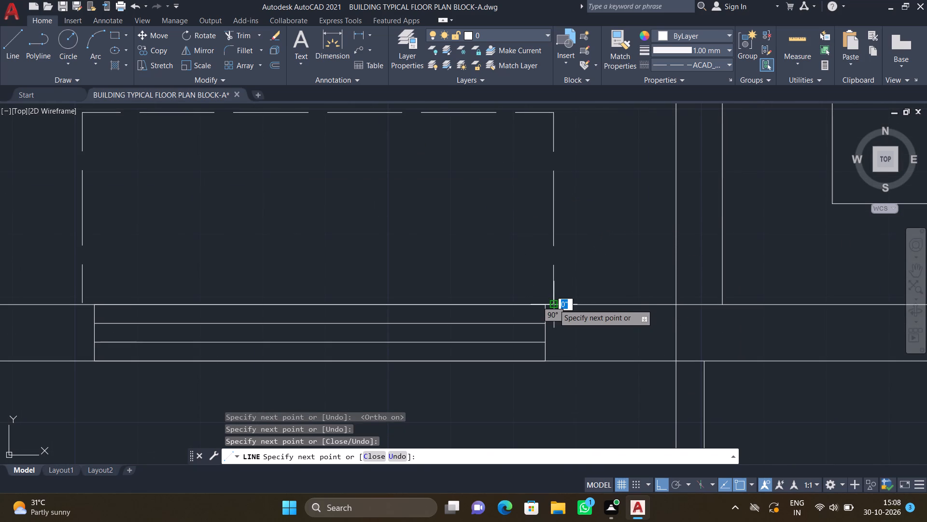
key("Return")
Draw a three-sided dashed outline about 6'-4" wide and 3' deep outside the upper-right bedroom's top window, ending on the outer wall.
scroll(570, 289, "down", 3)
middle_click_drag(659, 308, 436, 270)
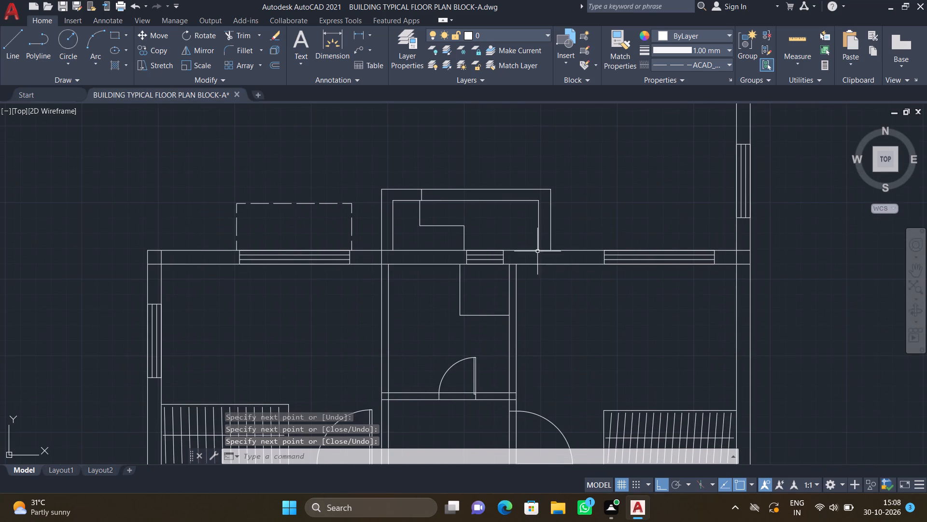
scroll(607, 237, "up", 1)
key("l")
key("Return")
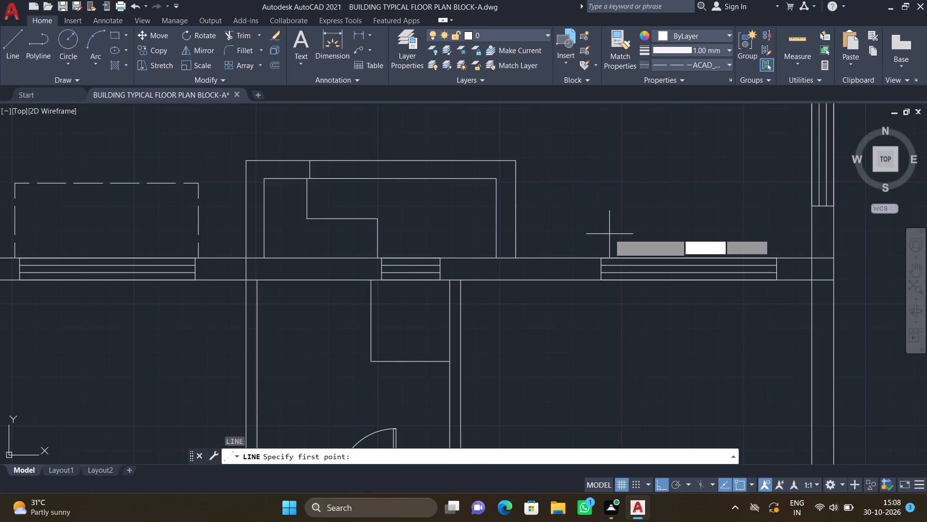
scroll(603, 251, "up", 3)
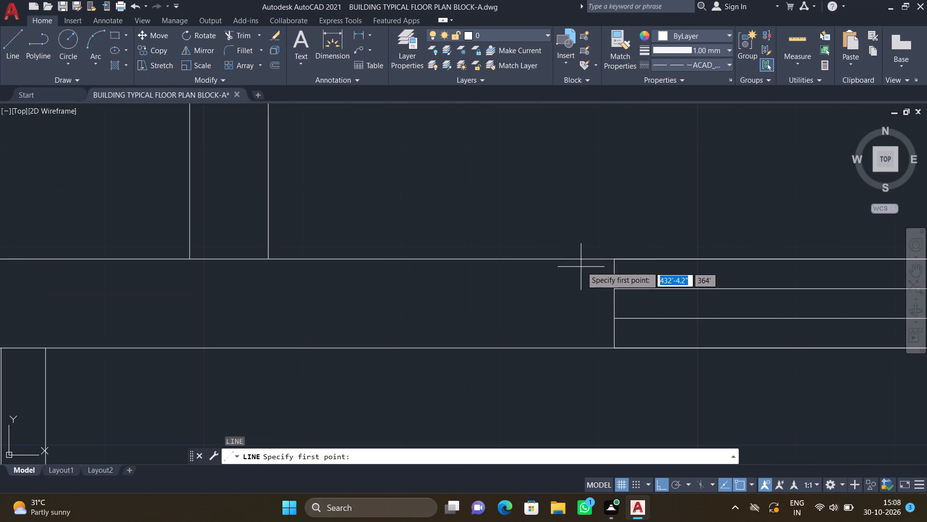
left_click(596, 259)
scroll(596, 198, "down", 3)
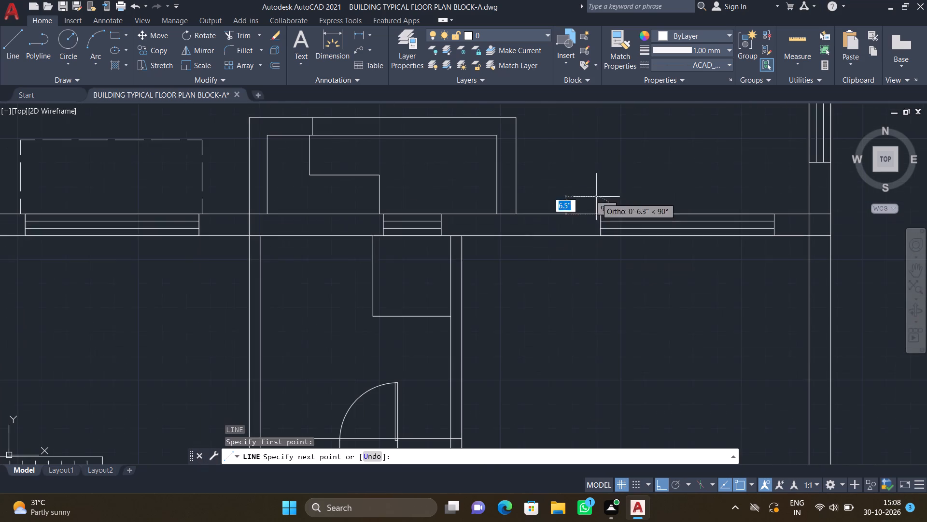
middle_click_drag(615, 156, 578, 216)
scroll(552, 190, "up", 1)
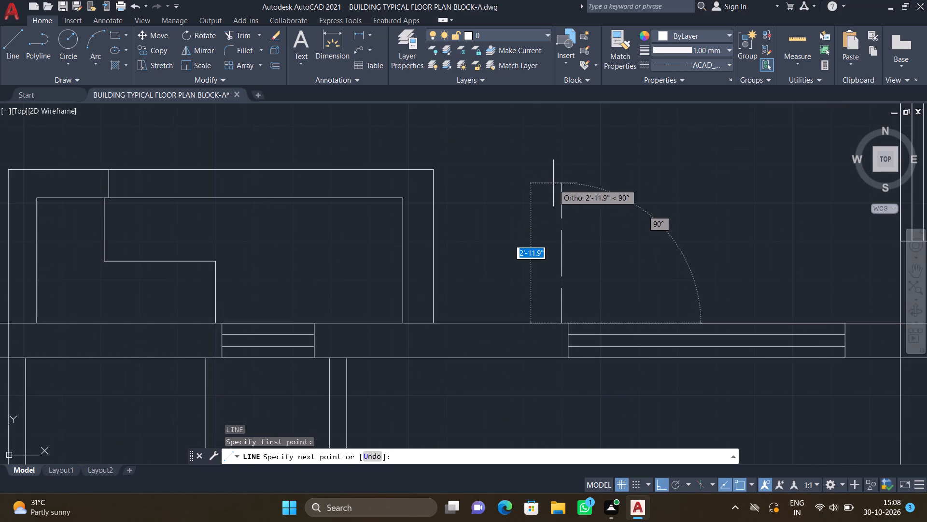
left_click(563, 183)
scroll(563, 183, "up", 1)
scroll(645, 183, "down", 2)
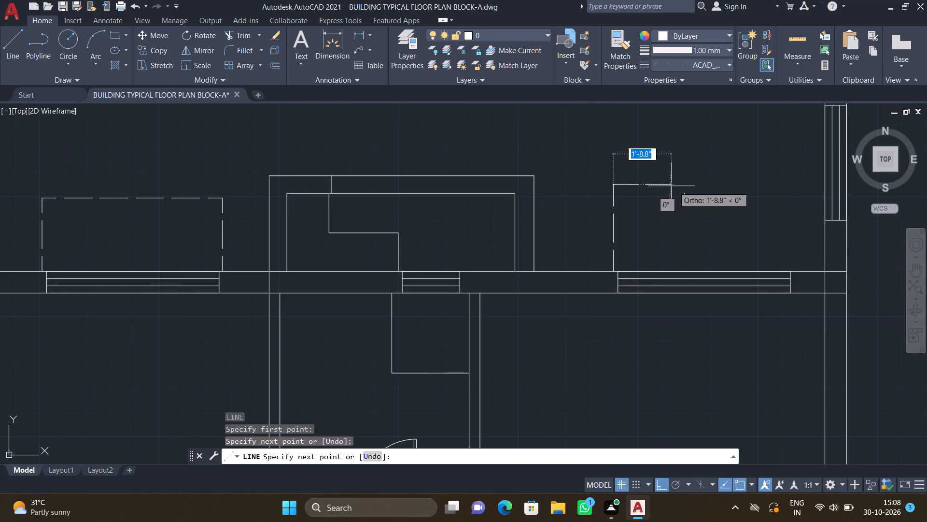
middle_click_drag(717, 189, 647, 180)
scroll(715, 190, "up", 1)
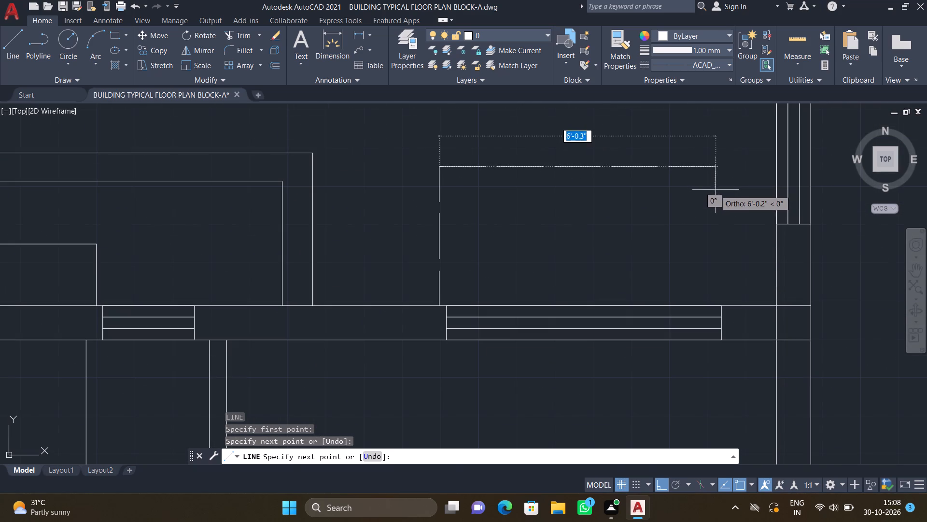
left_click(728, 179)
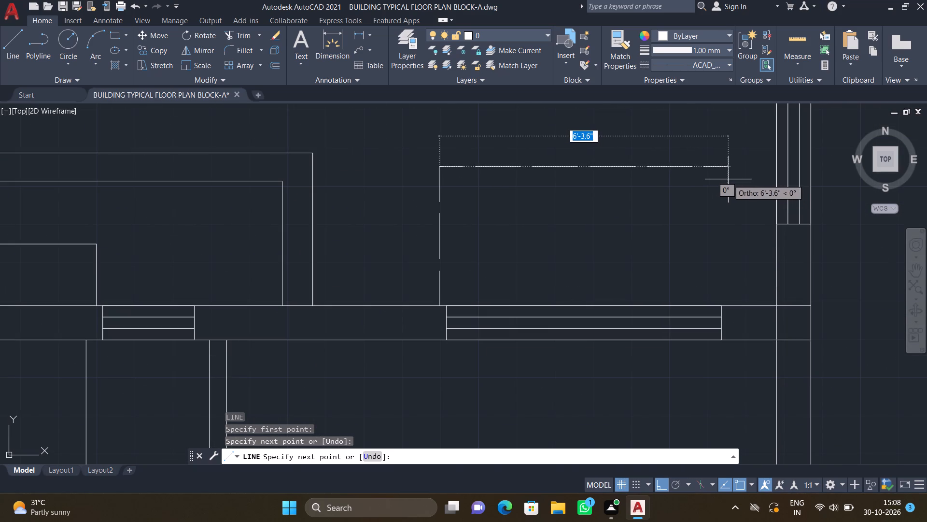
scroll(747, 298, "up", 1)
left_click(716, 313)
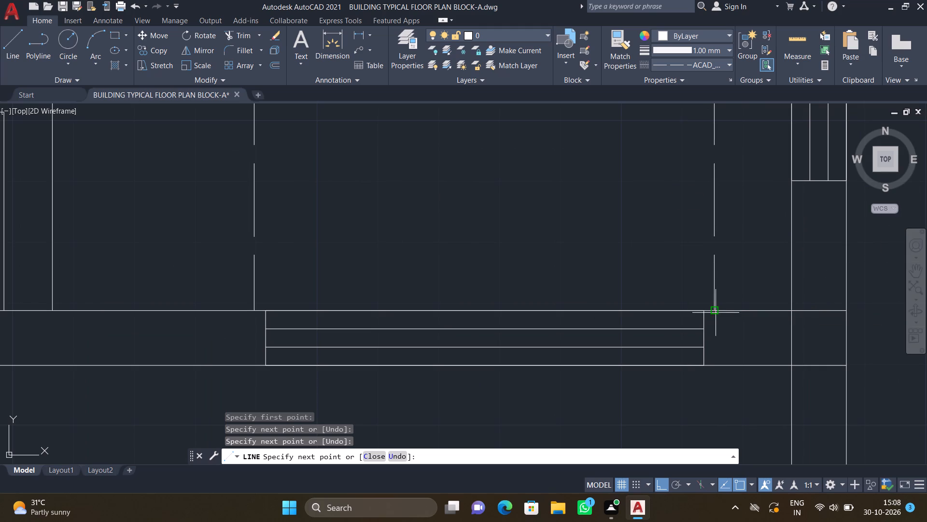
key("Return")
scroll(710, 290, "down", 4)
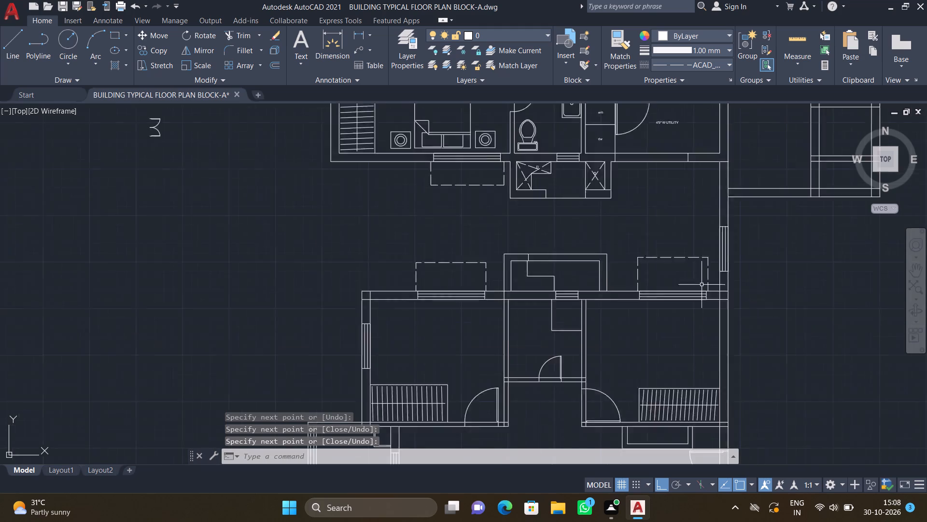
Draw a three-sided dashed outline about 2'-3" deep, slightly longer than the window, outside the upper-left bedroom's side window, ending on the outer wall.
scroll(701, 285, "down", 1)
scroll(596, 293, "down", 1)
middle_click_drag(606, 326, 578, 237)
scroll(488, 229, "up", 3)
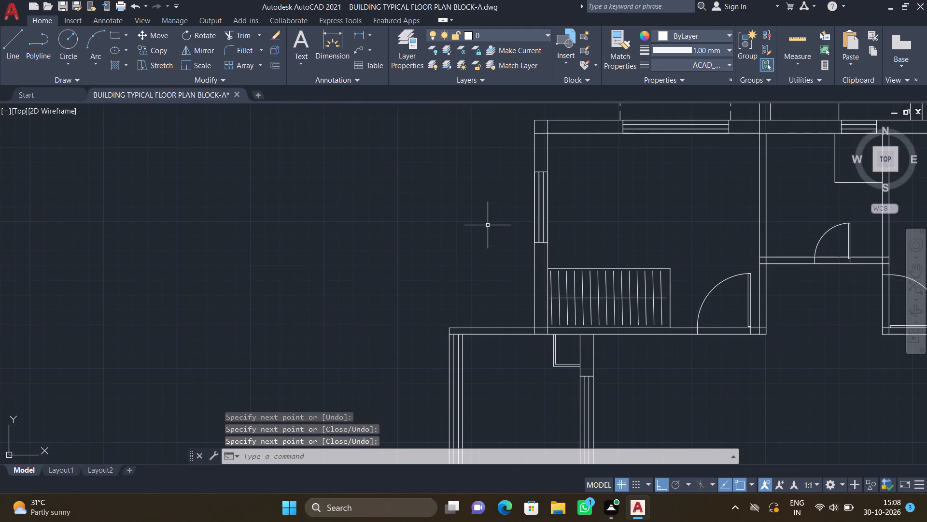
key("l")
key("Return")
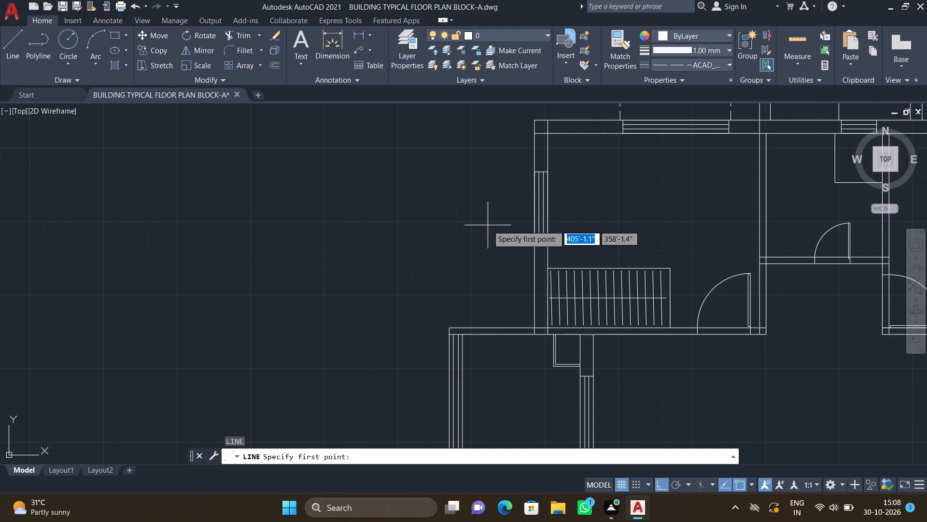
scroll(553, 160, "up", 3)
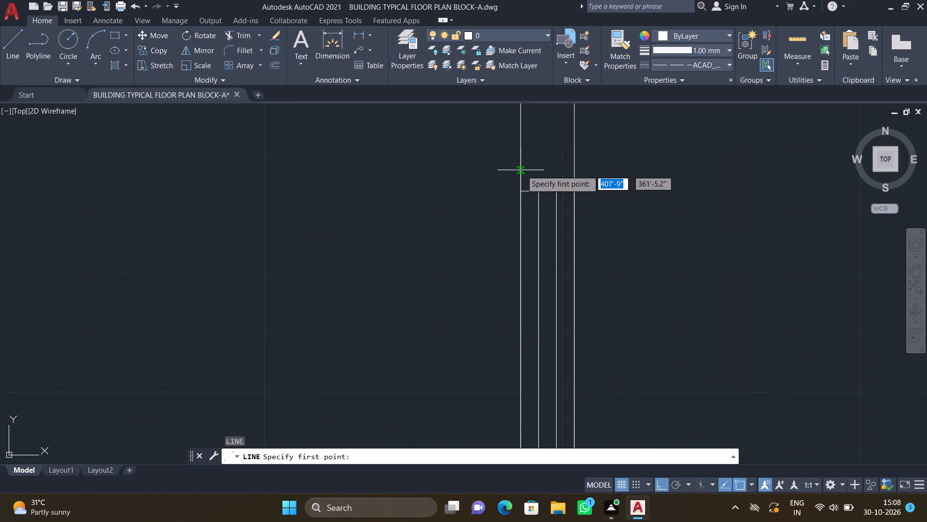
left_click(521, 173)
scroll(476, 191, "down", 3)
middle_click_drag(418, 210, 424, 203)
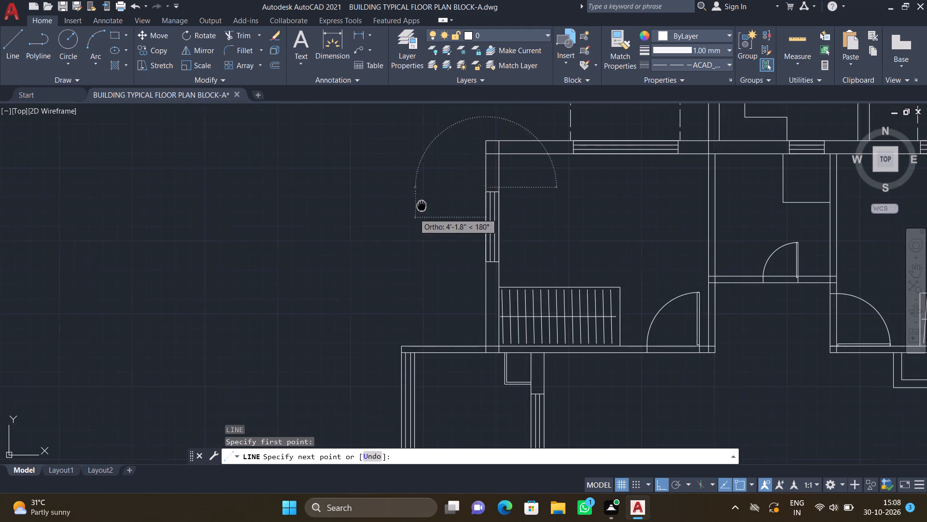
middle_click_drag(424, 203, 441, 159)
scroll(463, 146, "up", 1)
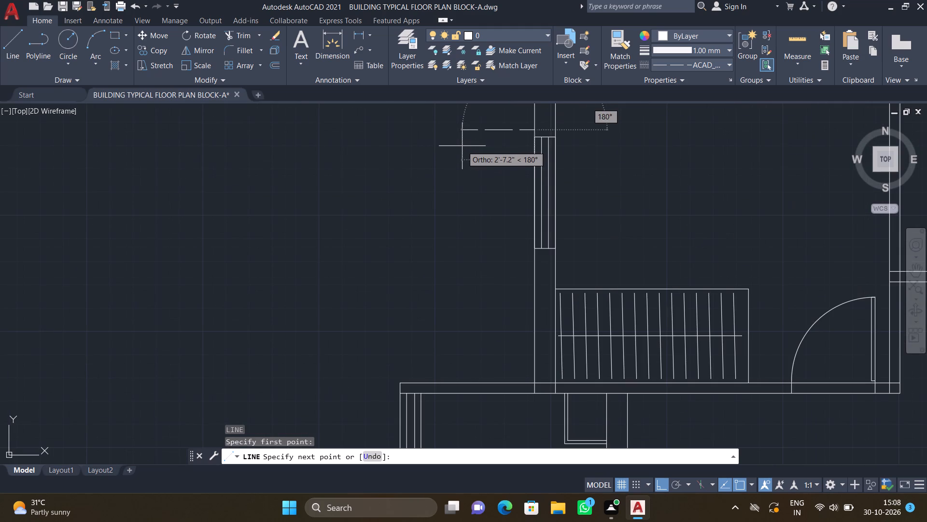
left_click_drag(470, 140, 473, 145)
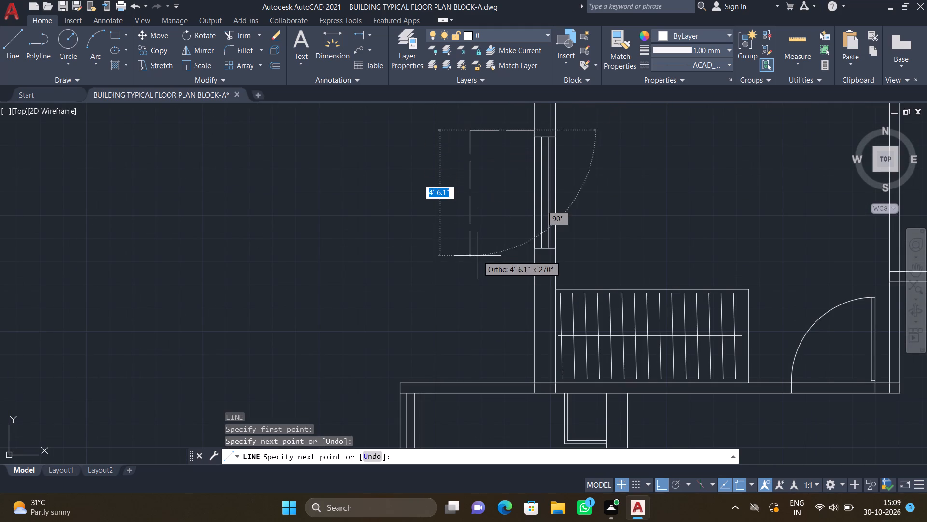
scroll(479, 260, "up", 1)
left_click_drag(467, 261, 468, 261)
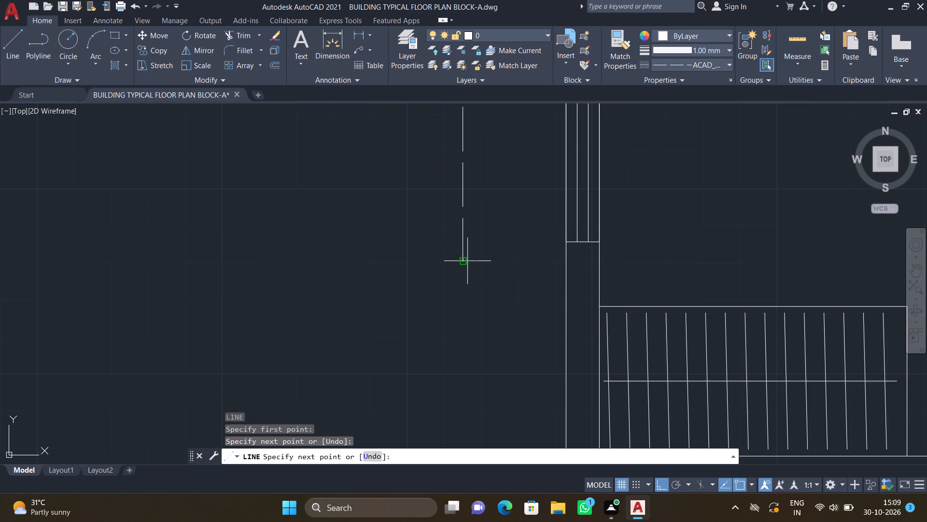
left_click_drag(468, 261, 481, 261)
scroll(585, 264, "up", 2)
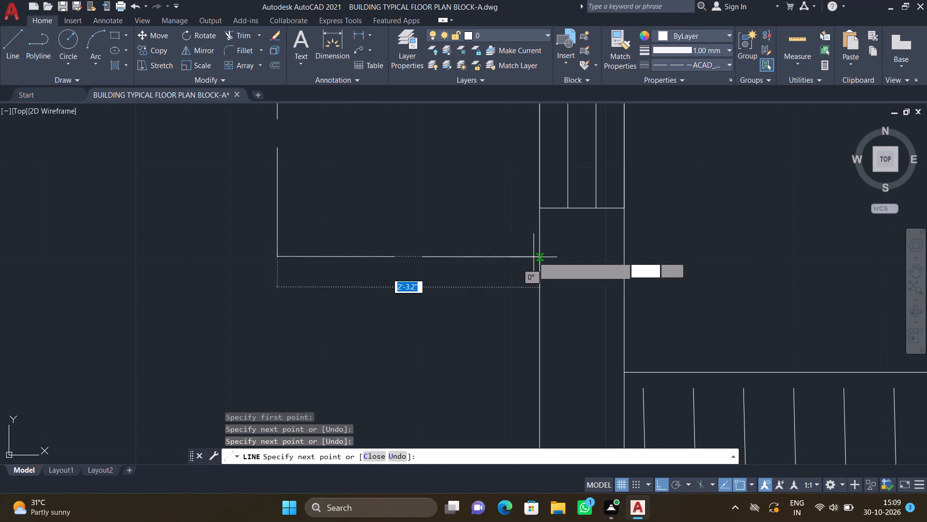
left_click(537, 256)
key("Return")
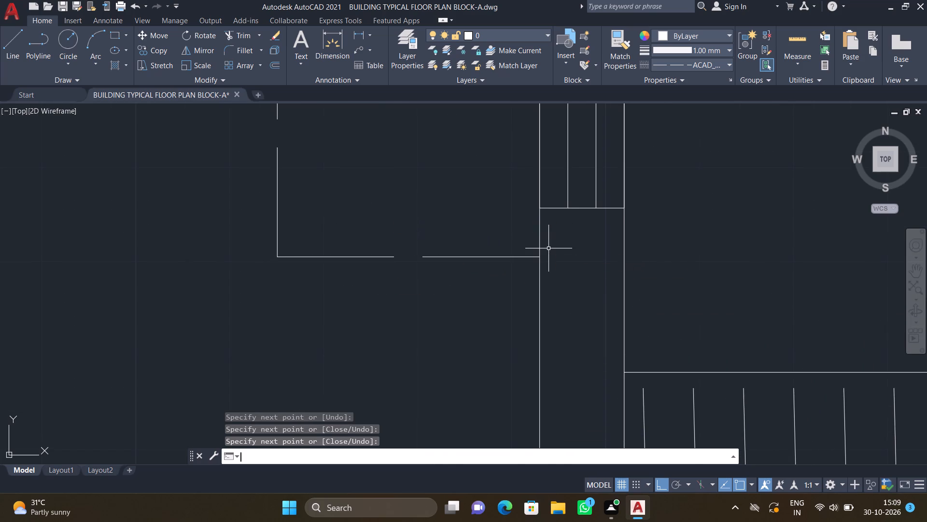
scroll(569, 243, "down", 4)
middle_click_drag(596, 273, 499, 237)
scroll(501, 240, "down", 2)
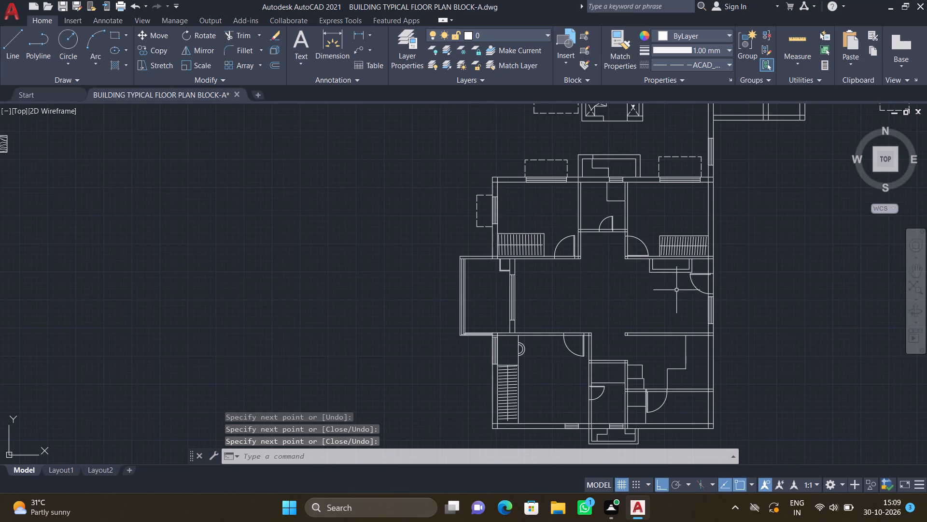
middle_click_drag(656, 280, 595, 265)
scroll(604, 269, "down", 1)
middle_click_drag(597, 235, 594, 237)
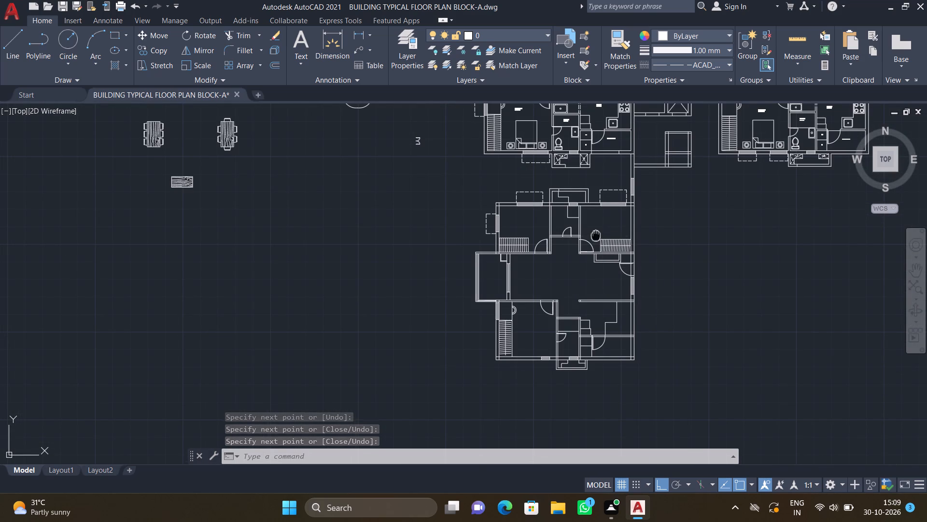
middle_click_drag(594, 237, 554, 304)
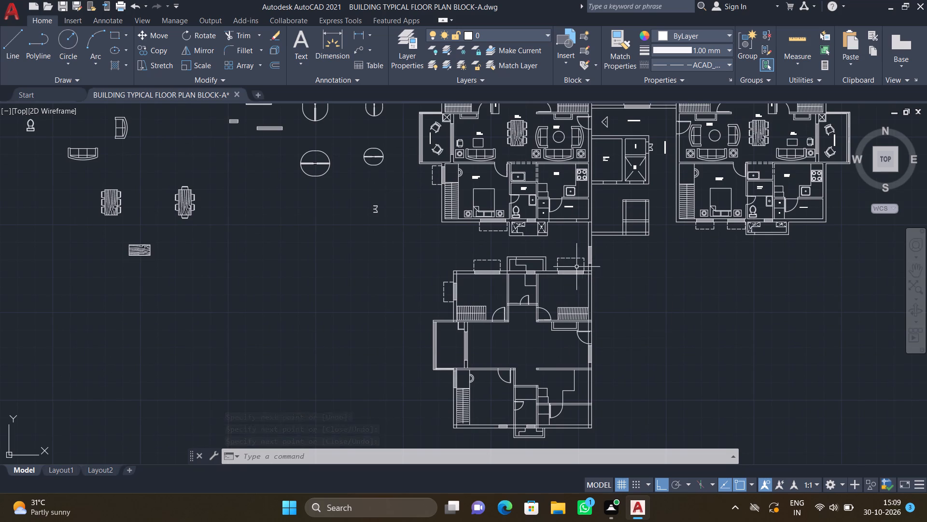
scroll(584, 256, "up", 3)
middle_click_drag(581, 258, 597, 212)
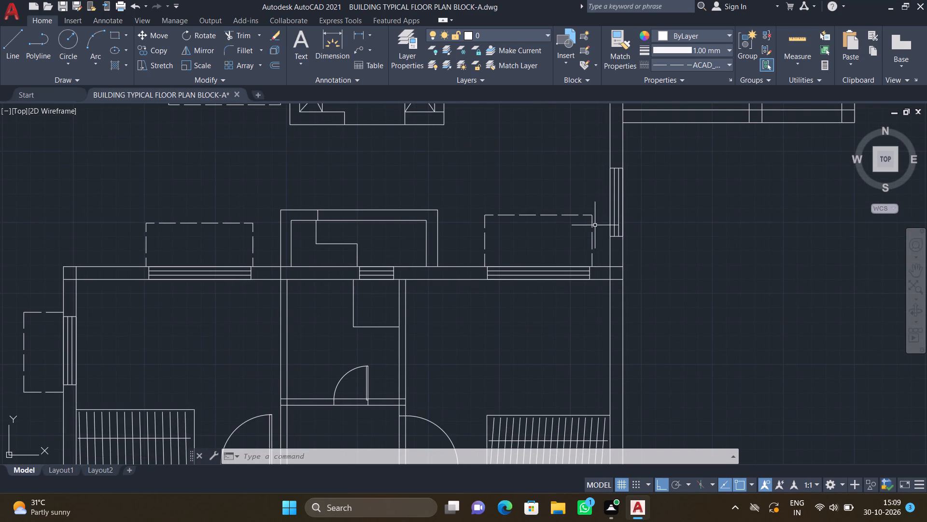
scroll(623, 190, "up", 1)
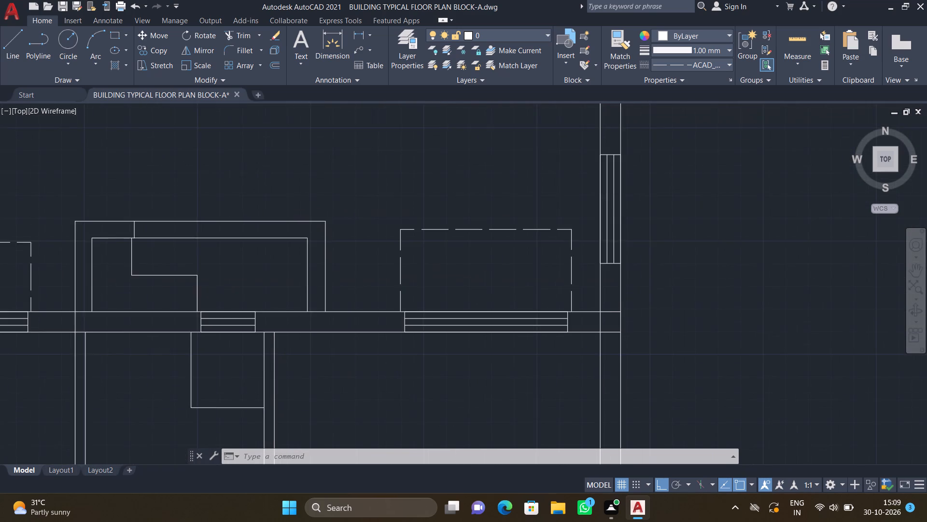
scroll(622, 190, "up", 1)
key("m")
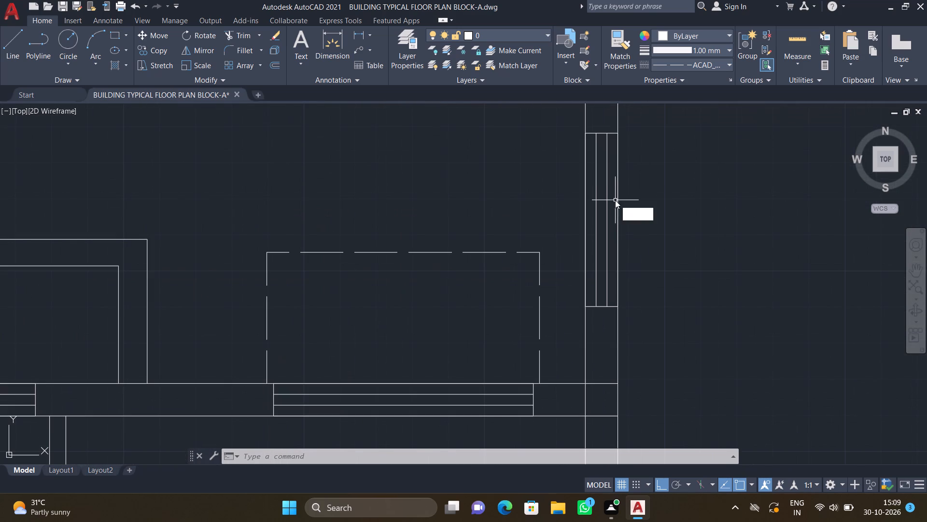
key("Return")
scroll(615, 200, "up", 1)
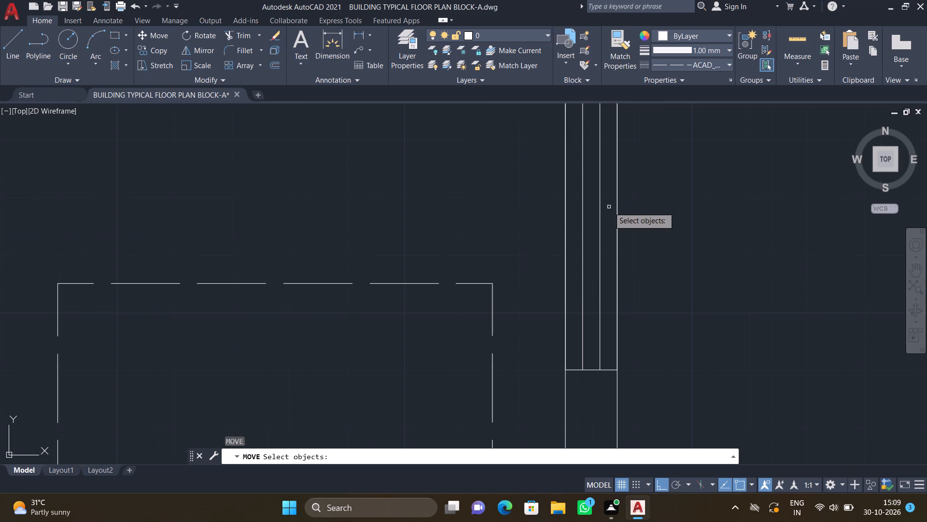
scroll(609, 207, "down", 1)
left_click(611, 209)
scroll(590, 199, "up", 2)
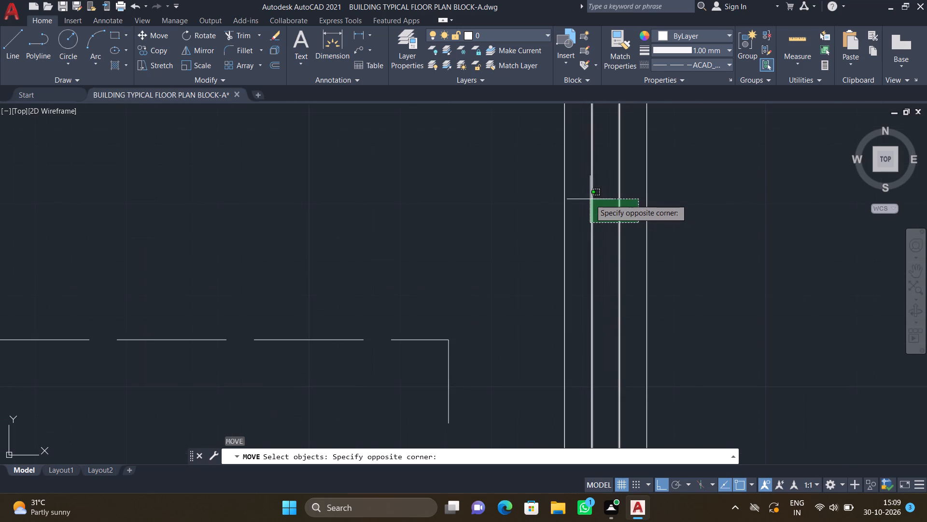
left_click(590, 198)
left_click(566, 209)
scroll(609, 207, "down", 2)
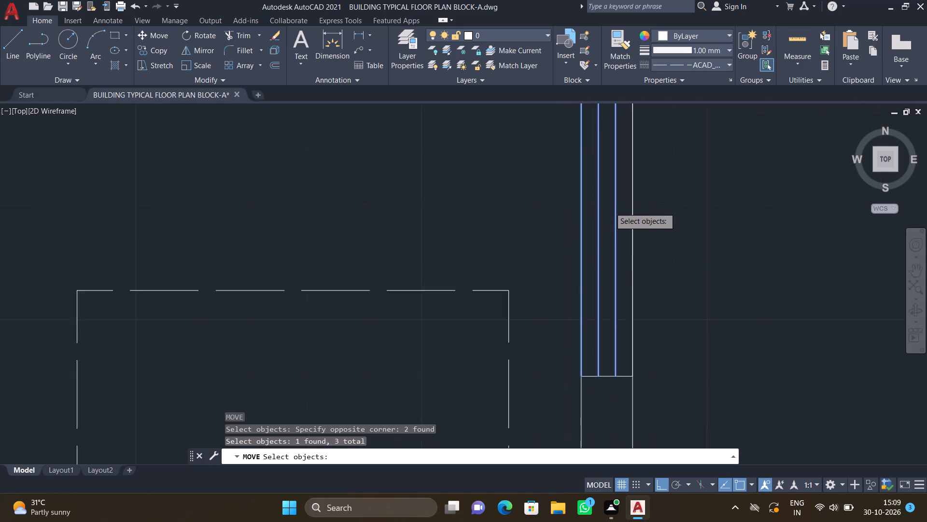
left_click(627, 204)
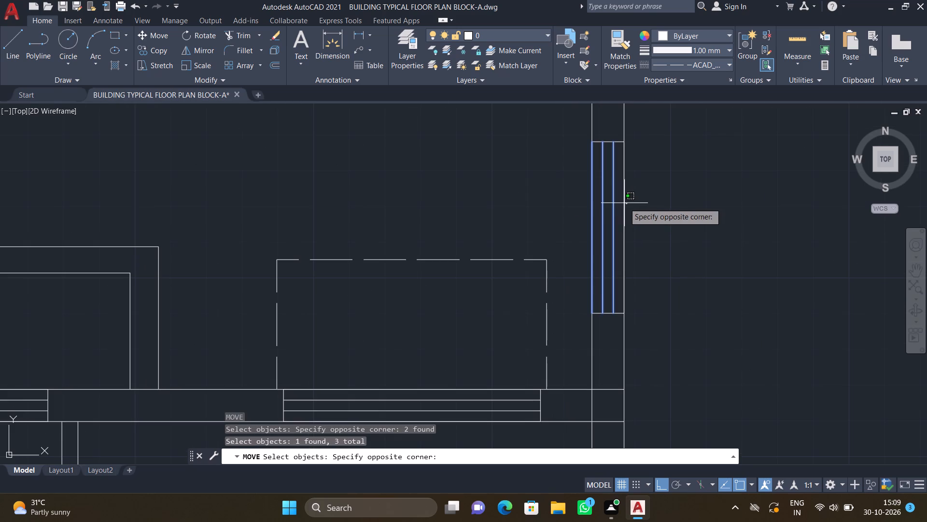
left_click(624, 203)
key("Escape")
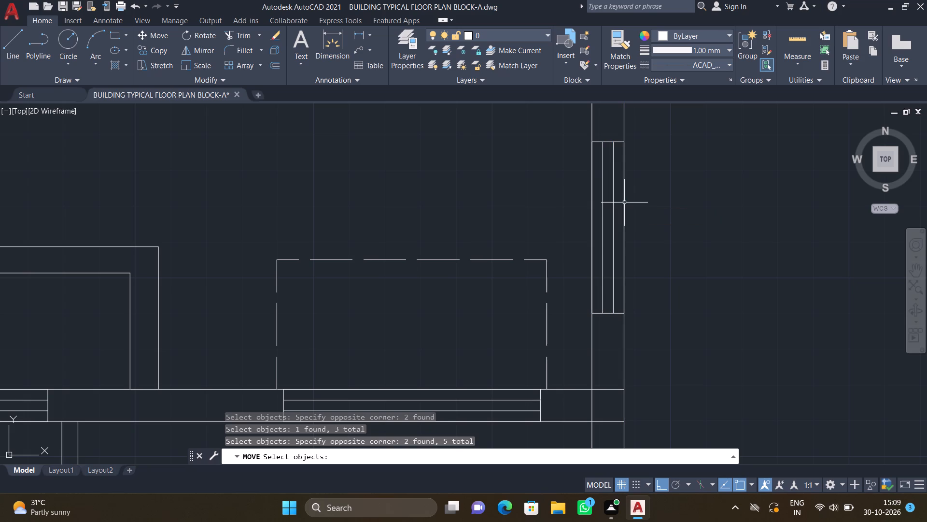
Move the complete window in the vertical wall above the upper-right bedroom a short distance up along that wall, away from the bedroom's dashed outline.
key("m")
key("Return")
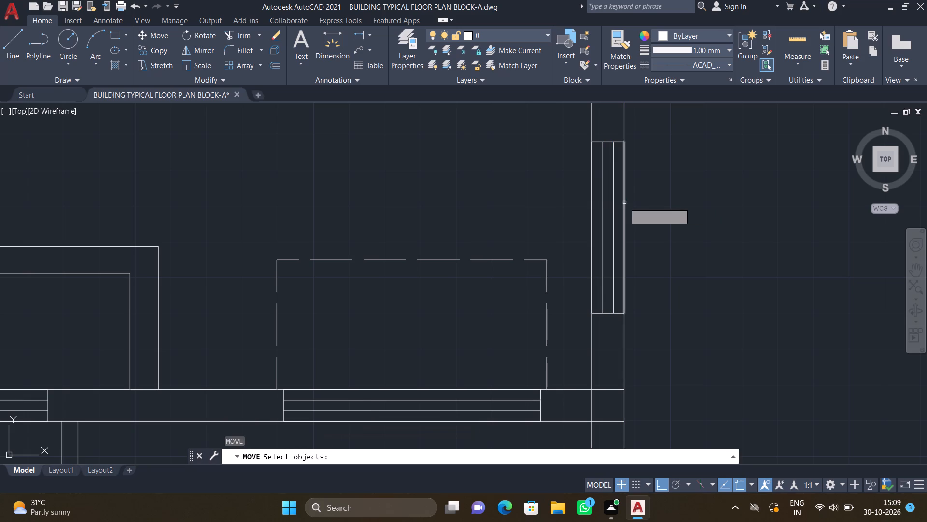
left_click(624, 202)
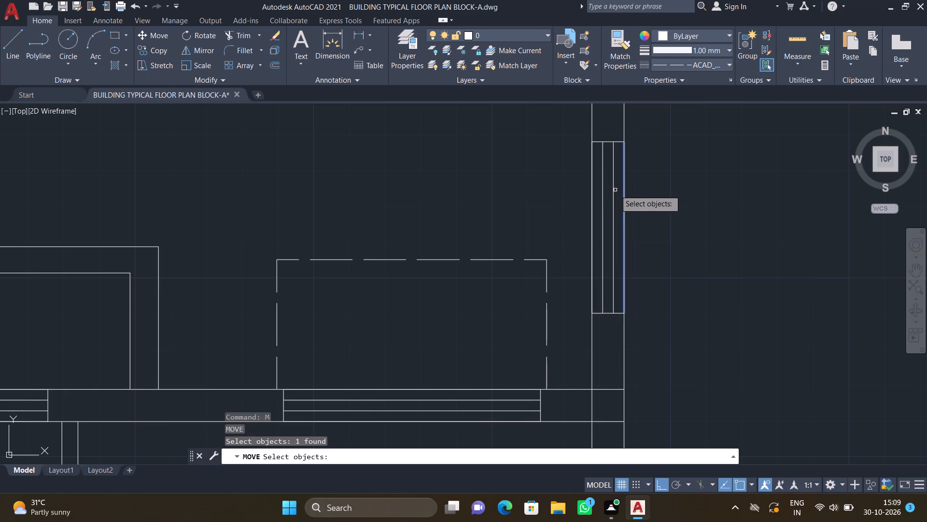
left_click(615, 189)
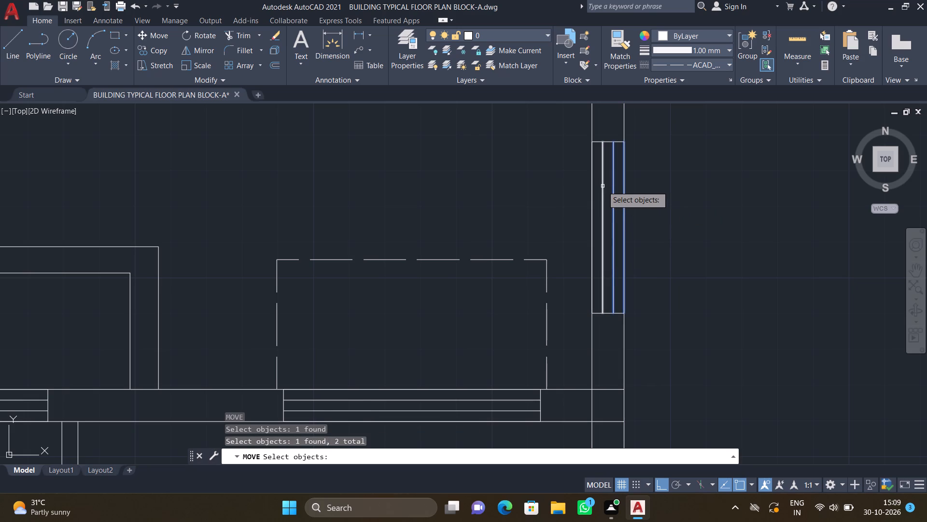
left_click(603, 186)
left_click(590, 185)
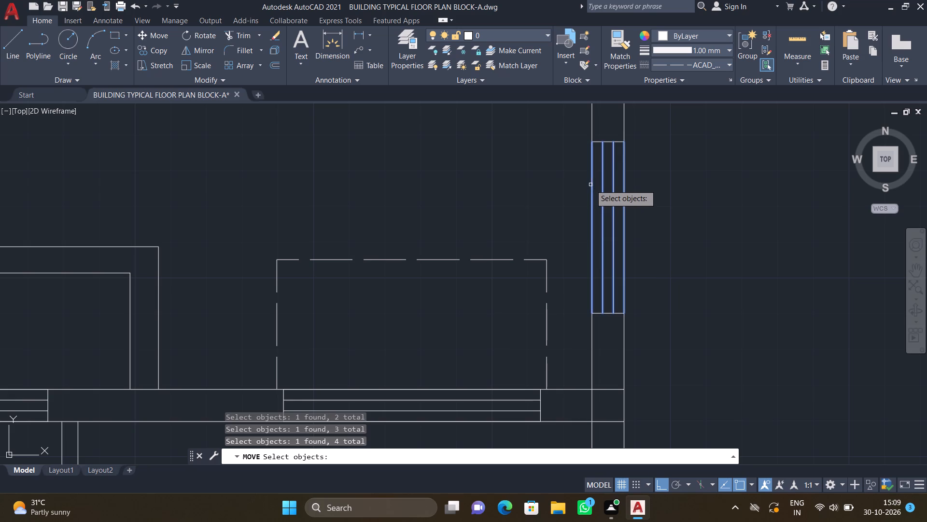
left_click(609, 143)
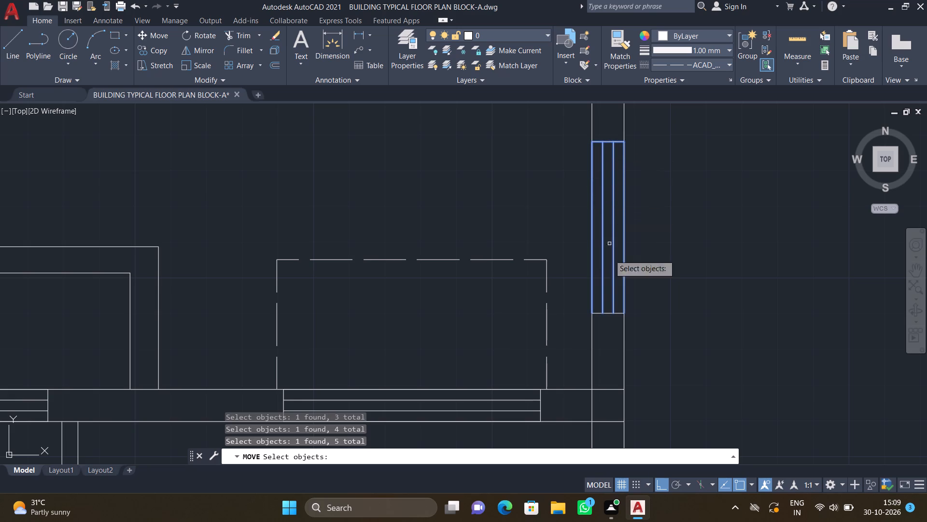
left_click(606, 312)
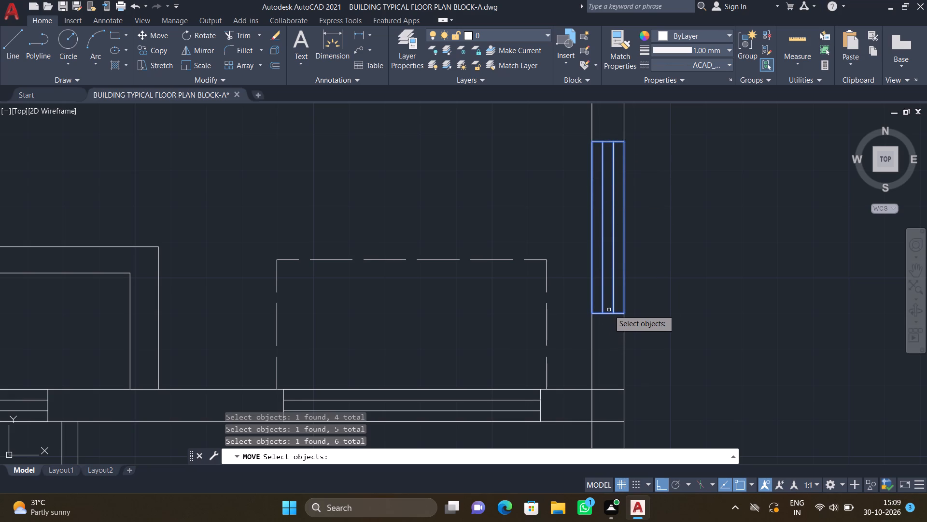
key("Return")
scroll(608, 274, "down", 2)
middle_click_drag(621, 220, 607, 275)
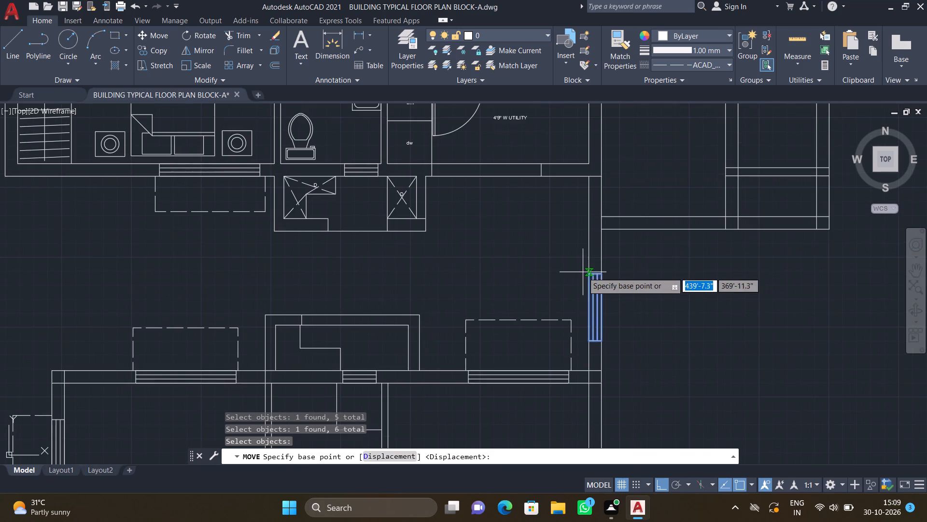
scroll(584, 274, "up", 1)
left_click(589, 275)
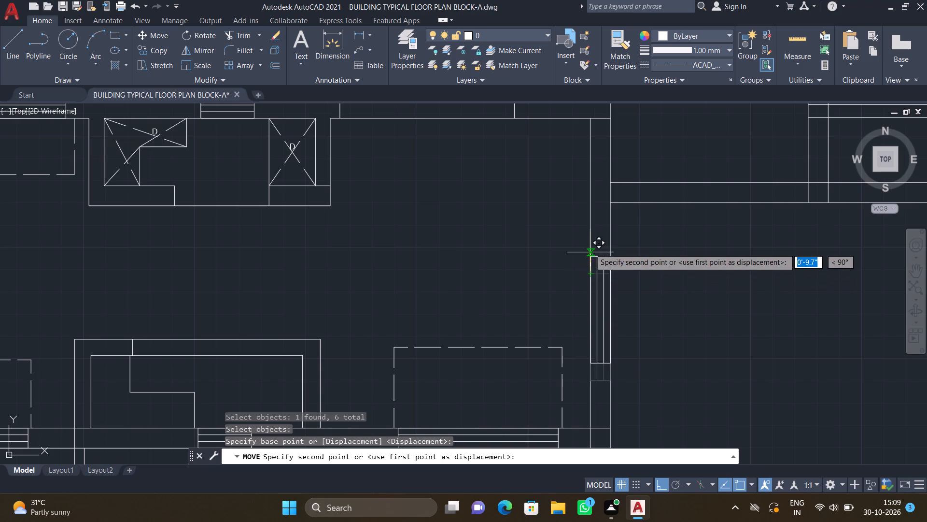
left_click(589, 227)
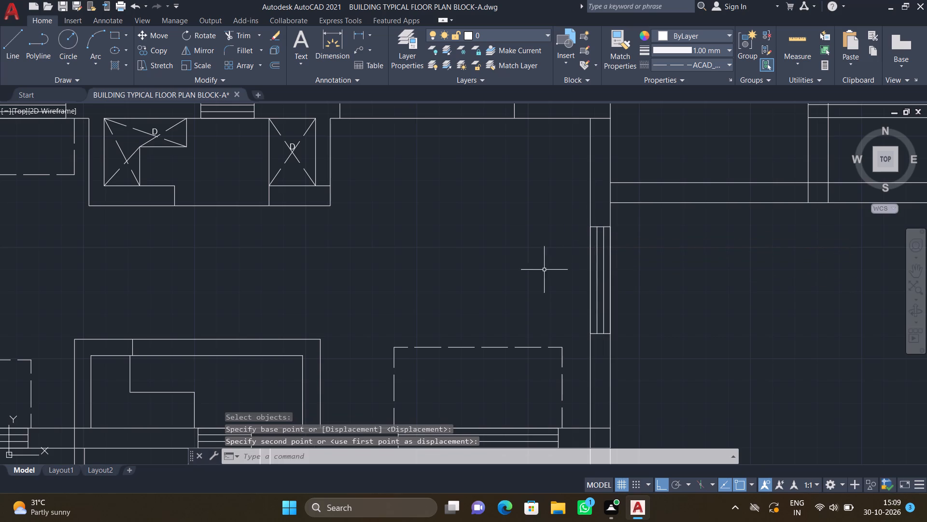
Draw a three-sided dashed outline about 1'-6" deep, slightly longer than the window, on the left side of the relocated window, ending on the wall.
middle_click_drag(512, 302, 513, 239)
key("l")
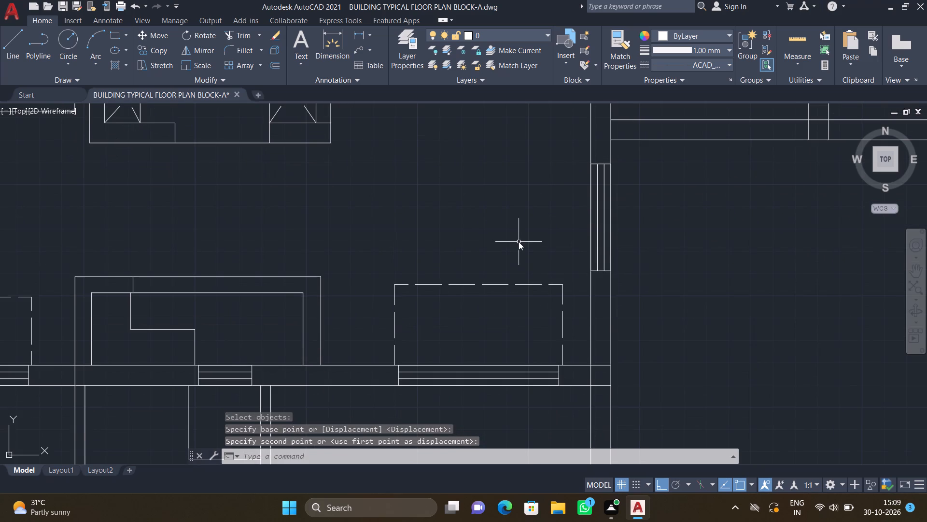
key("Return")
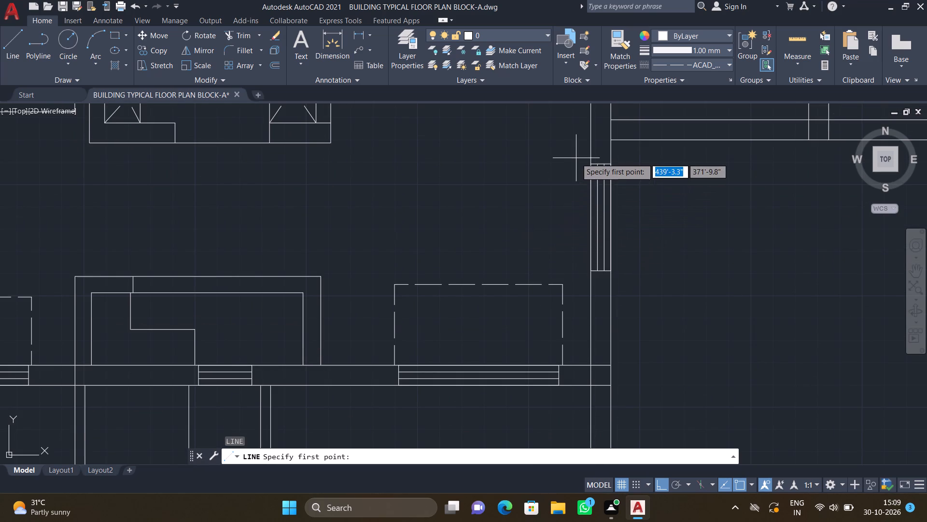
scroll(576, 158, "up", 2)
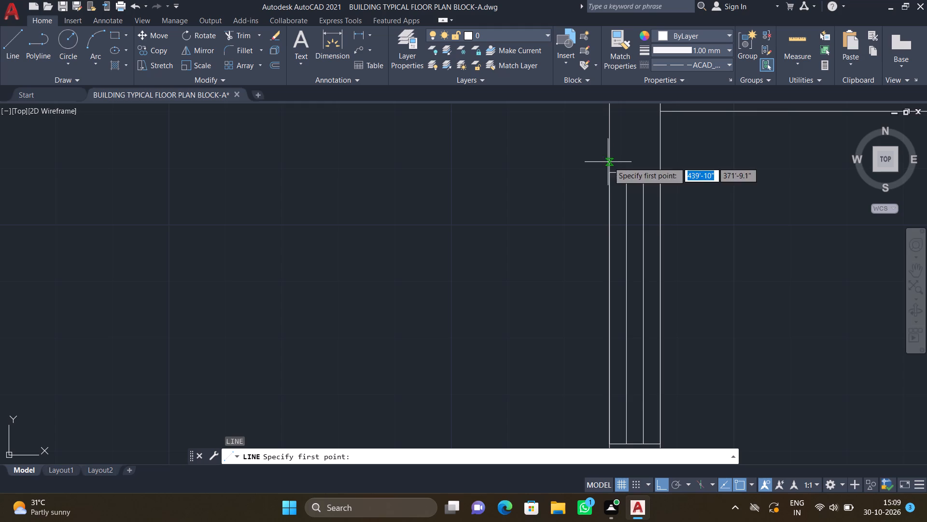
left_click(609, 162)
scroll(520, 225, "down", 2)
middle_click_drag(506, 203, 494, 174)
scroll(499, 197, "up", 1)
left_click_drag(502, 191, 506, 208)
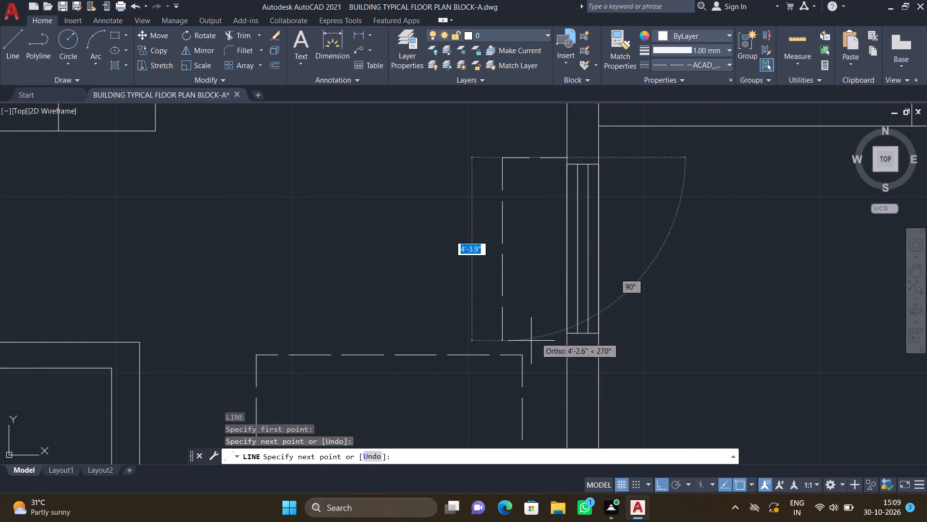
middle_click_drag(522, 299, 507, 260)
scroll(519, 289, "down", 1)
scroll(516, 304, "up", 2)
left_click_drag(479, 283, 487, 285)
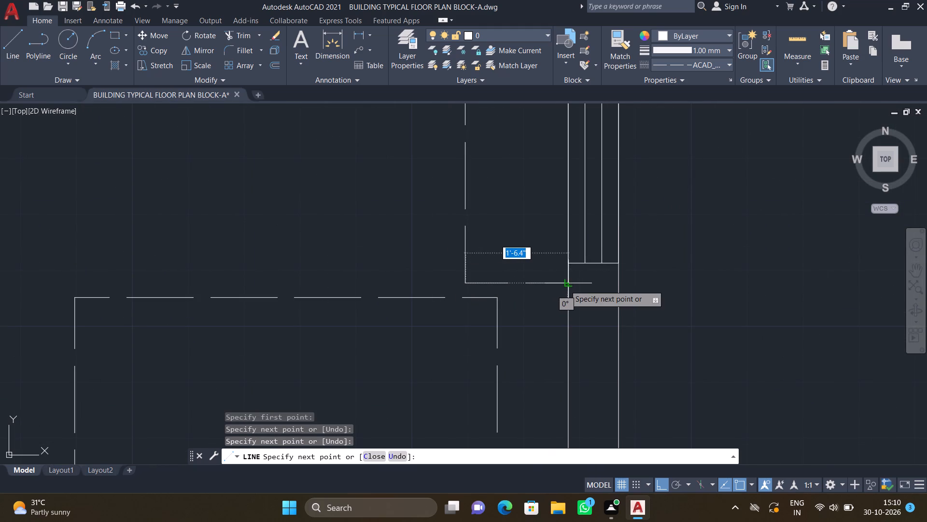
left_click(565, 285)
key("Return")
scroll(571, 278, "down", 4)
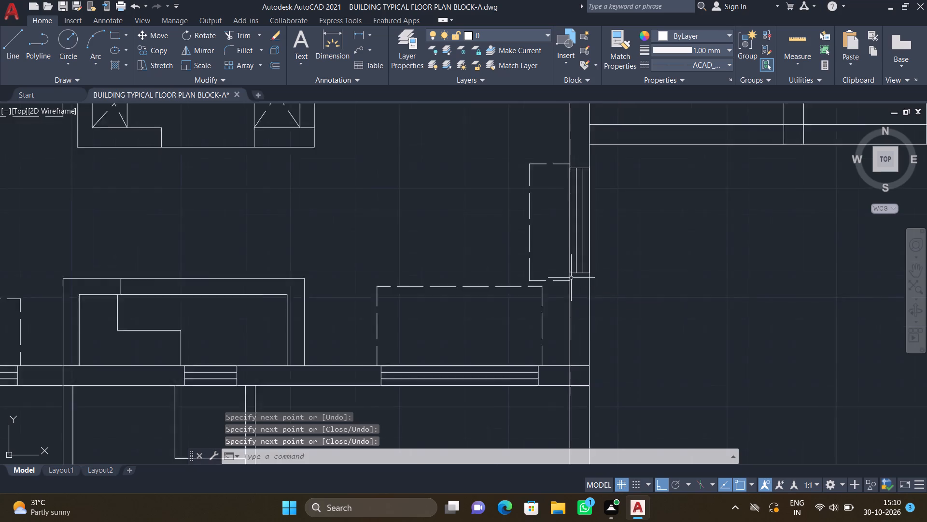
Draw a three-sided dashed outline about 2'-3" deep, slightly longer than the window, outside the living area's right-hand window, ending on the outer wall.
middle_click_drag(534, 303, 542, 218)
middle_click_drag(548, 321, 547, 304)
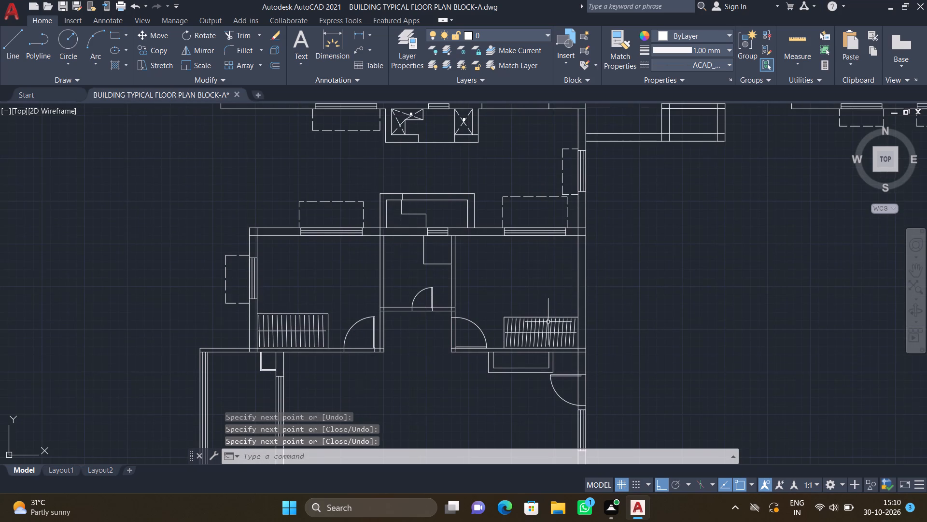
middle_click_drag(547, 304, 561, 228)
scroll(485, 317, "down", 1)
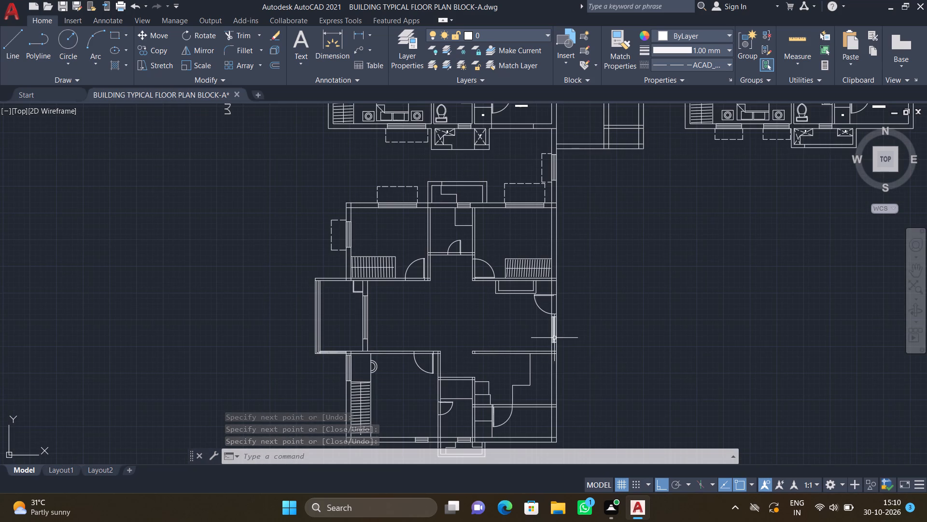
middle_click_drag(560, 328, 558, 279)
scroll(559, 289, "up", 2)
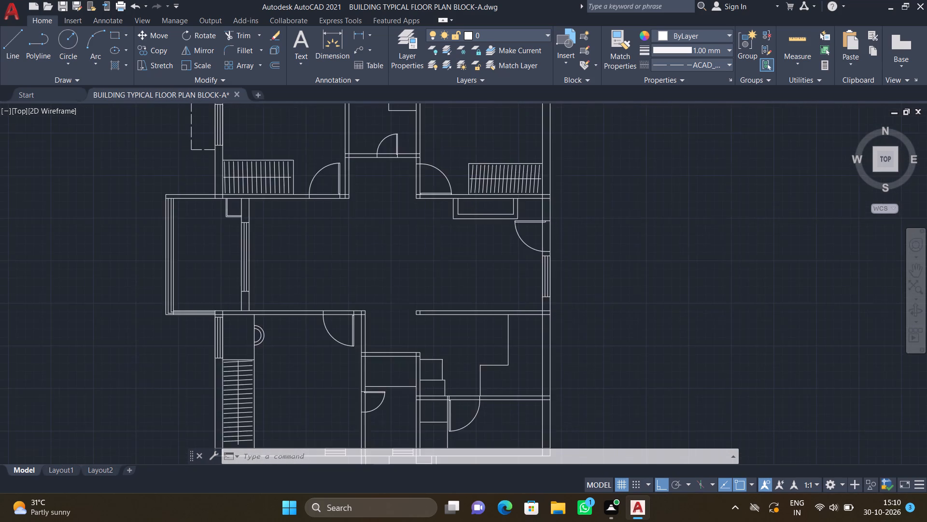
key("l")
key("Return")
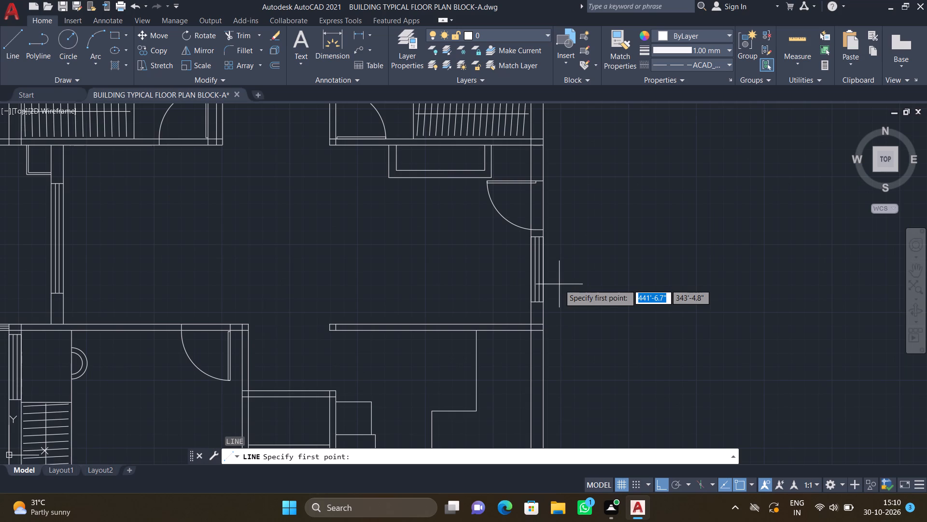
scroll(553, 242, "up", 3)
scroll(501, 202, "up", 2)
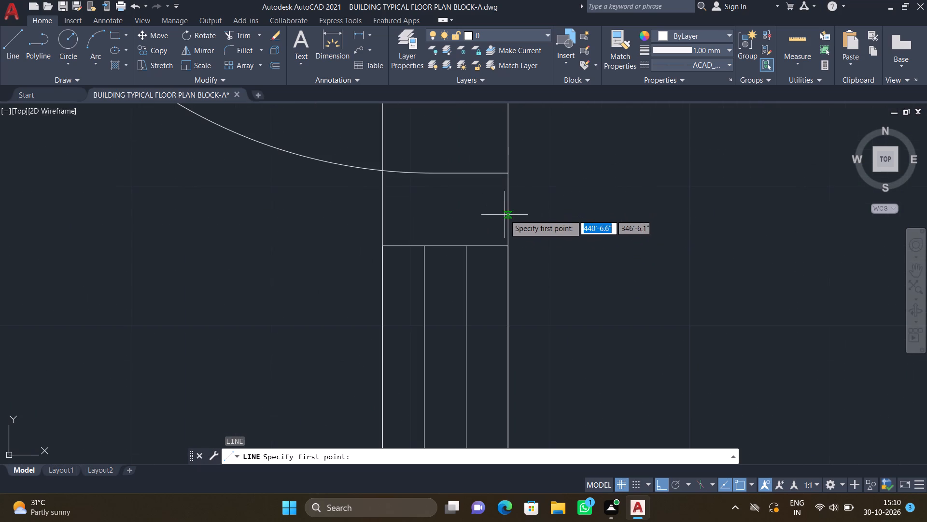
left_click(511, 212)
scroll(582, 217, "down", 2)
middle_click_drag(601, 225, 484, 187)
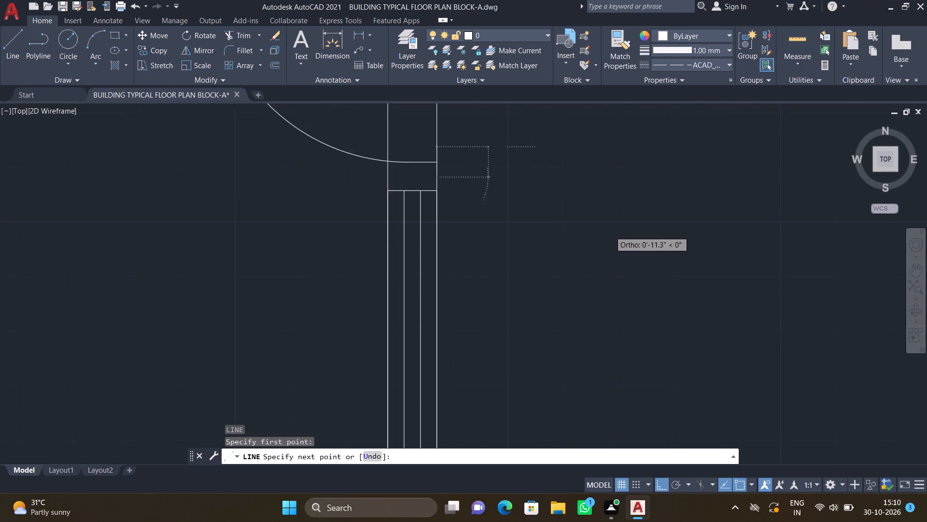
scroll(494, 192, "down", 2)
scroll(532, 193, "up", 1)
left_click(535, 194)
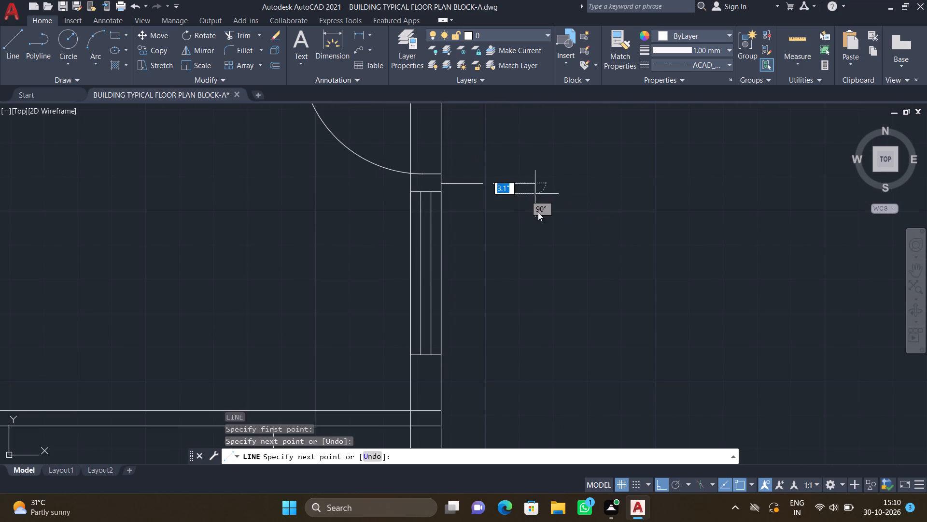
scroll(542, 279, "down", 1)
middle_click_drag(547, 320, 543, 256)
scroll(528, 270, "up", 1)
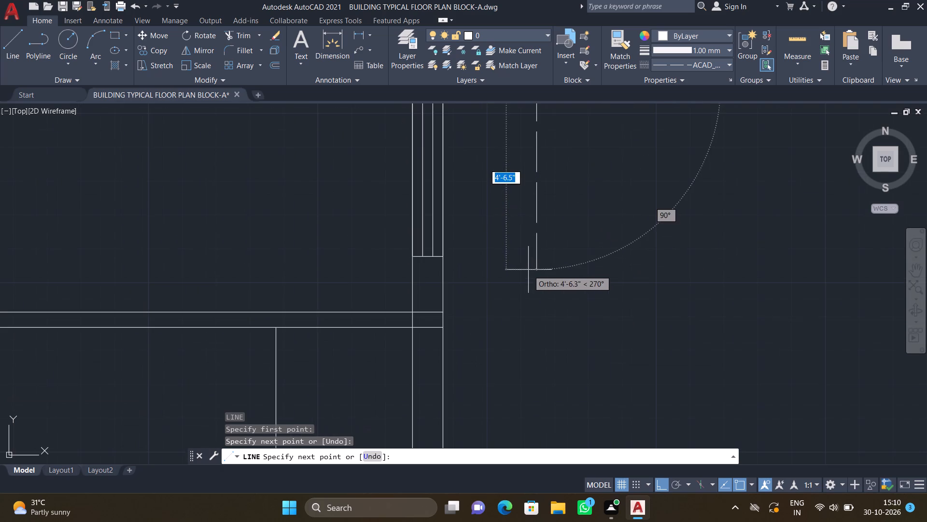
left_click(538, 263)
scroll(447, 267, "up", 1)
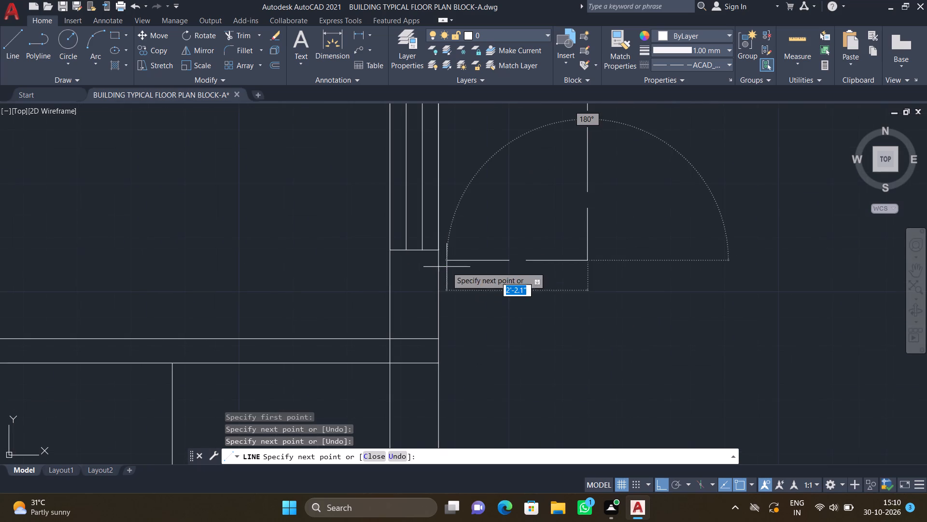
left_click(440, 258)
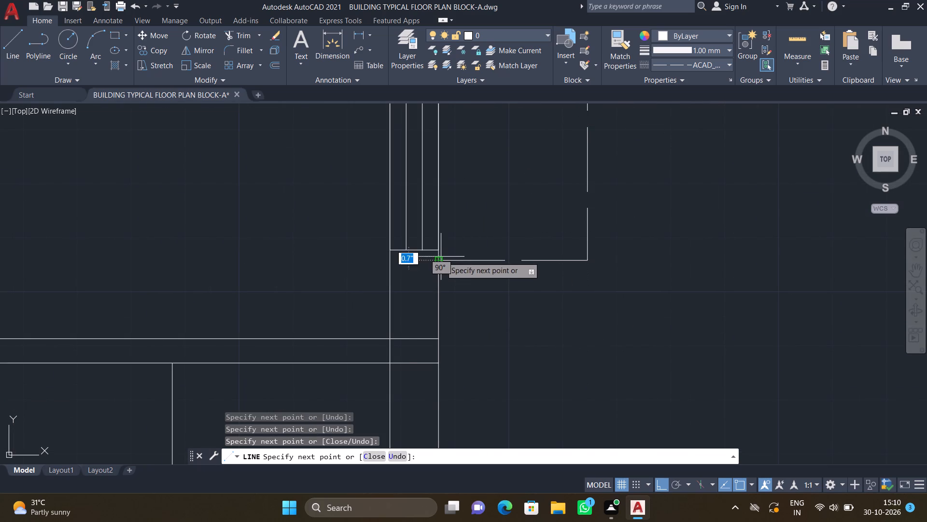
key("Return")
Draw a three-sided dashed outline about 1'-10" deep, slightly longer than the window, outside the lower-left bedroom's side window, ending on the outer wall.
scroll(457, 248, "down", 5)
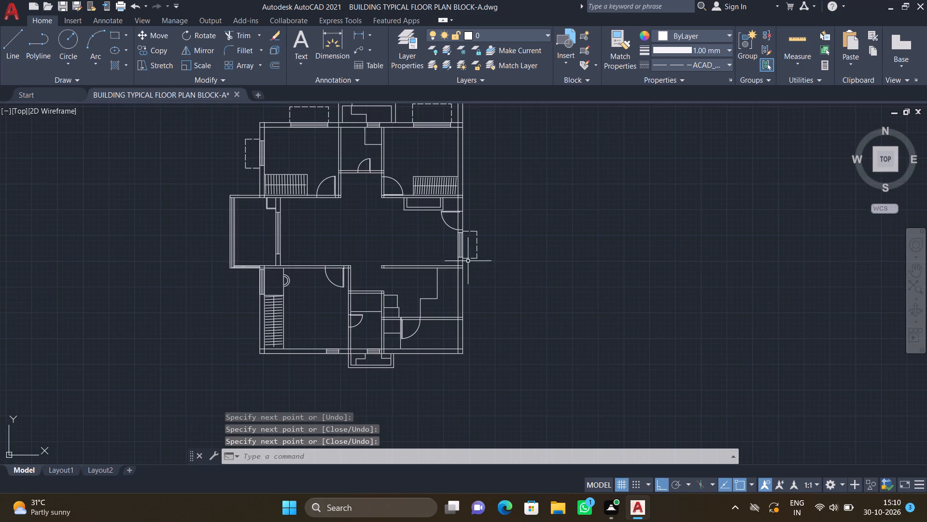
middle_click_drag(429, 290, 550, 259)
scroll(380, 236, "up", 3)
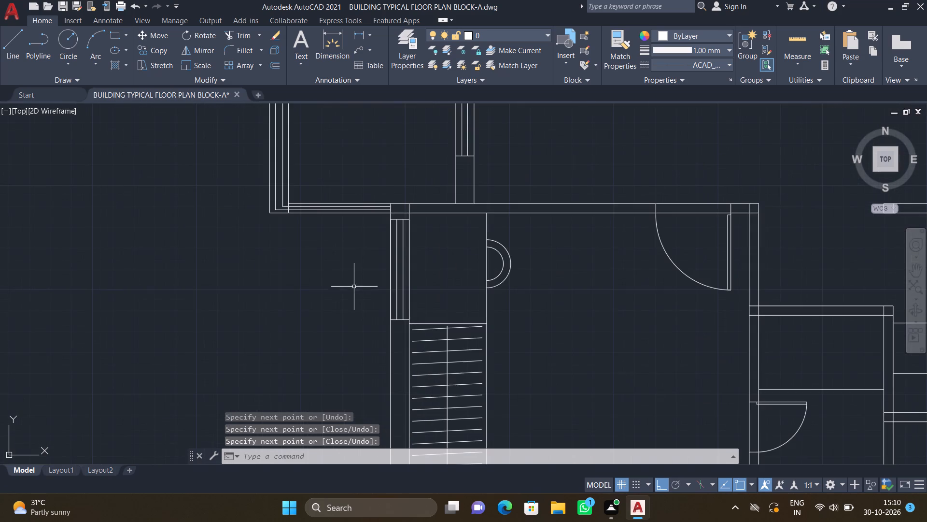
scroll(380, 231, "up", 1)
key("l")
key("Return")
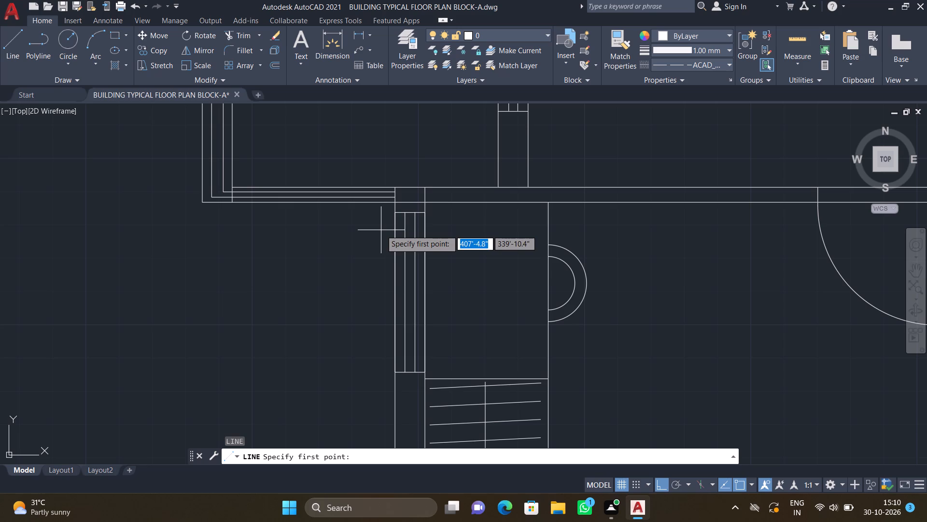
scroll(432, 205, "up", 3)
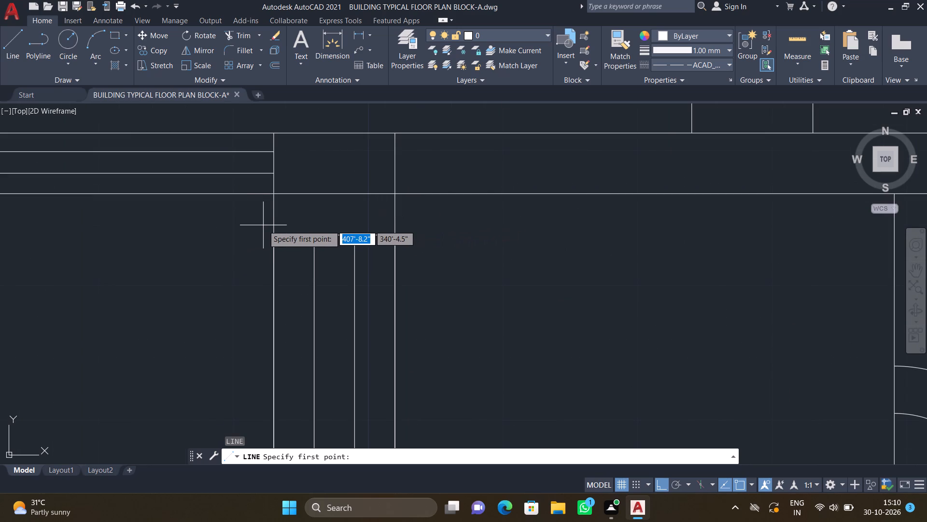
scroll(269, 224, "up", 1)
left_click(276, 223)
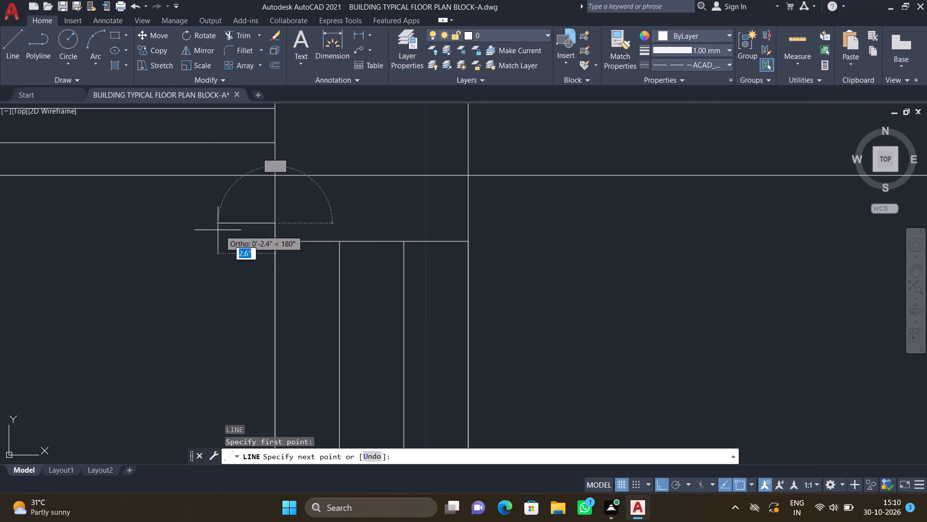
scroll(217, 230, "down", 3)
middle_click_drag(223, 231, 484, 152)
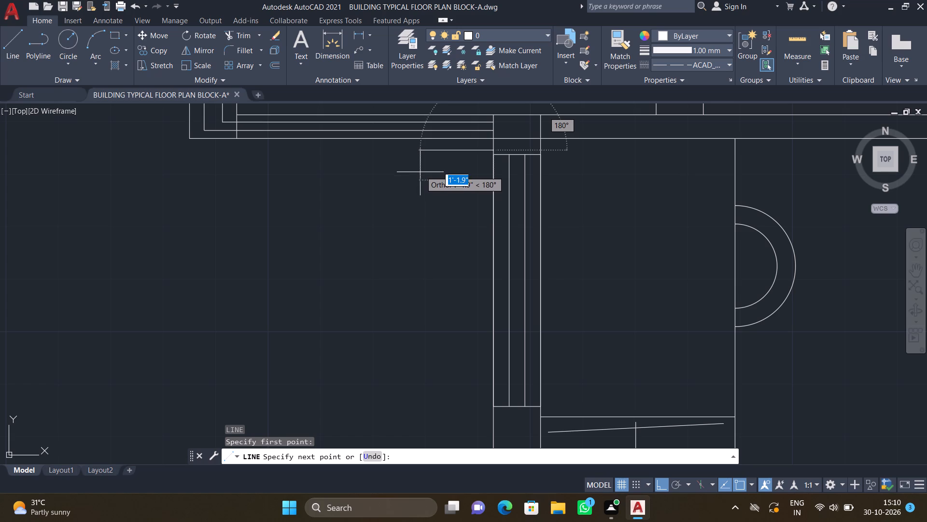
scroll(426, 211, "down", 2)
middle_click_drag(401, 214, 408, 169)
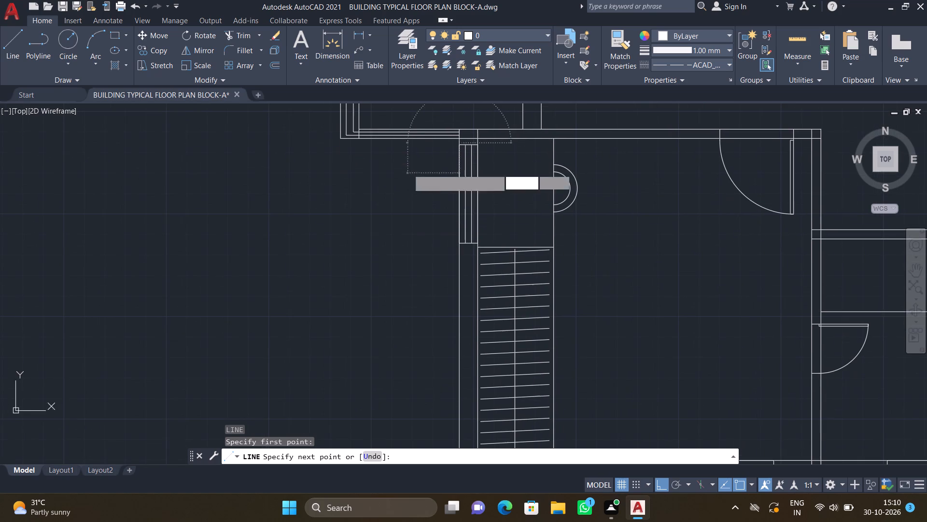
scroll(414, 156, "up", 1)
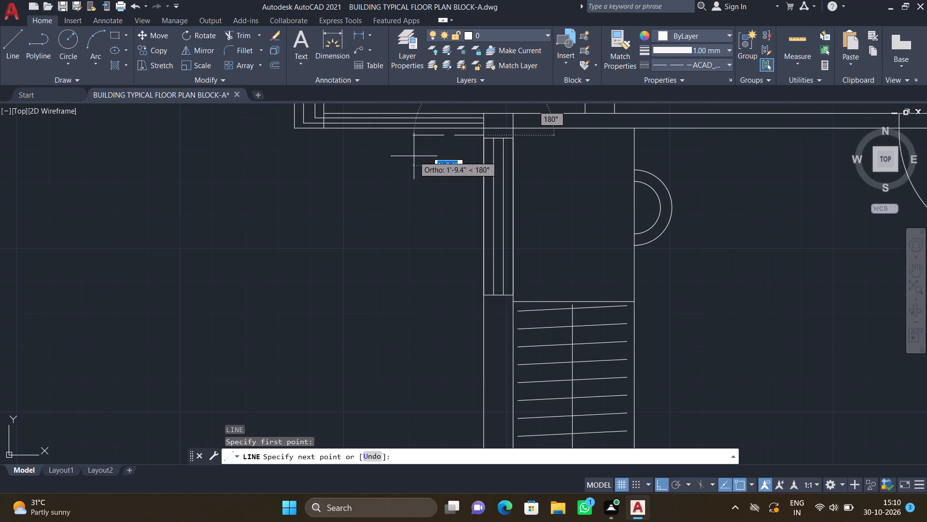
left_click_drag(410, 153, 412, 162)
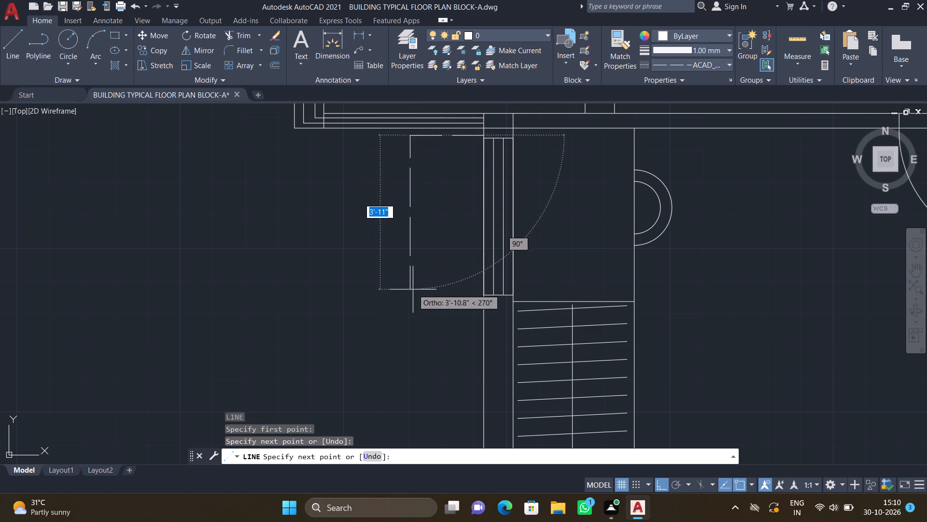
scroll(414, 295, "up", 1)
left_click_drag(418, 309, 422, 309)
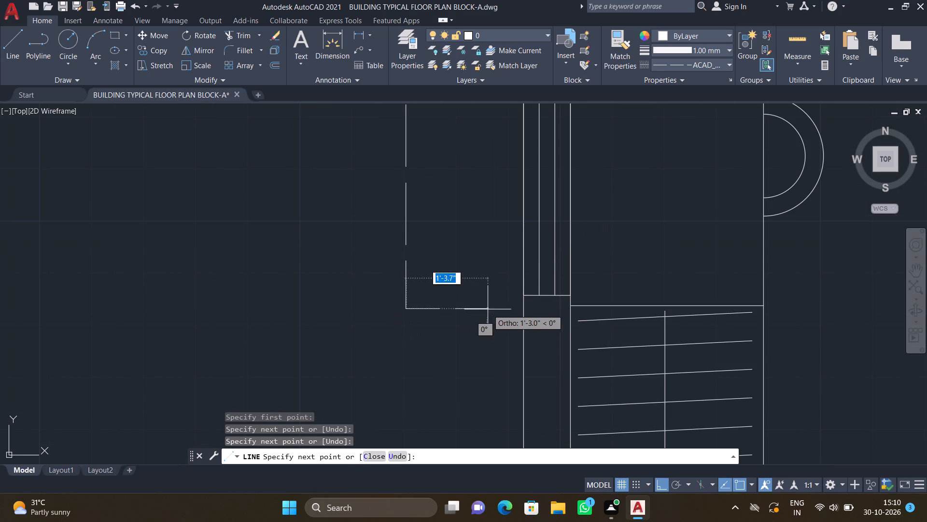
scroll(518, 316, "up", 2)
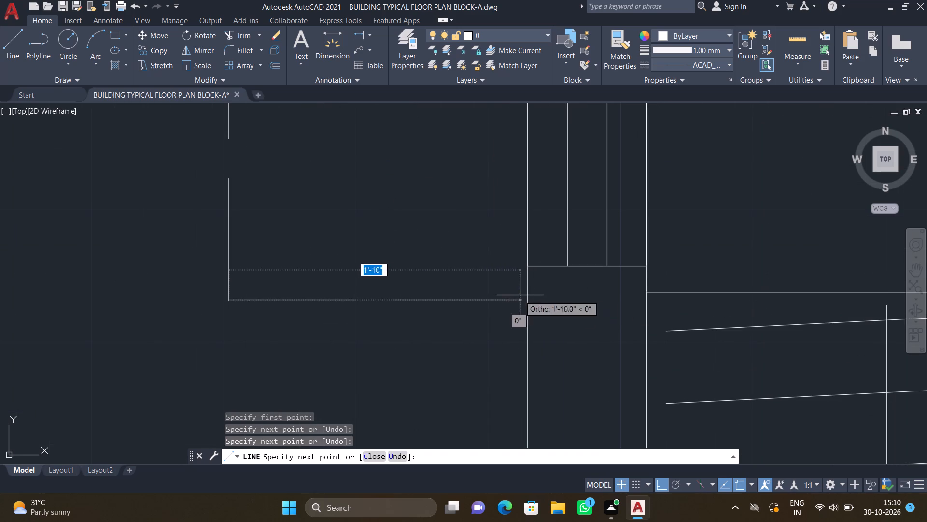
double_click(526, 301)
key("Return")
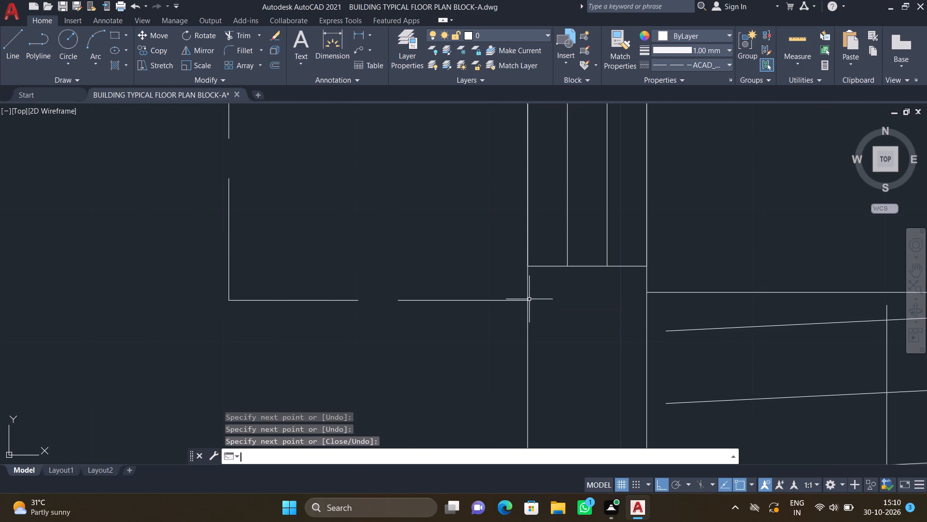
Draw a three-sided dashed outline about 2'-5" wide and 1'-1" deep outside the lower-left bedroom's small bottom-wall window, ending on the outer wall.
scroll(588, 216, "down", 6)
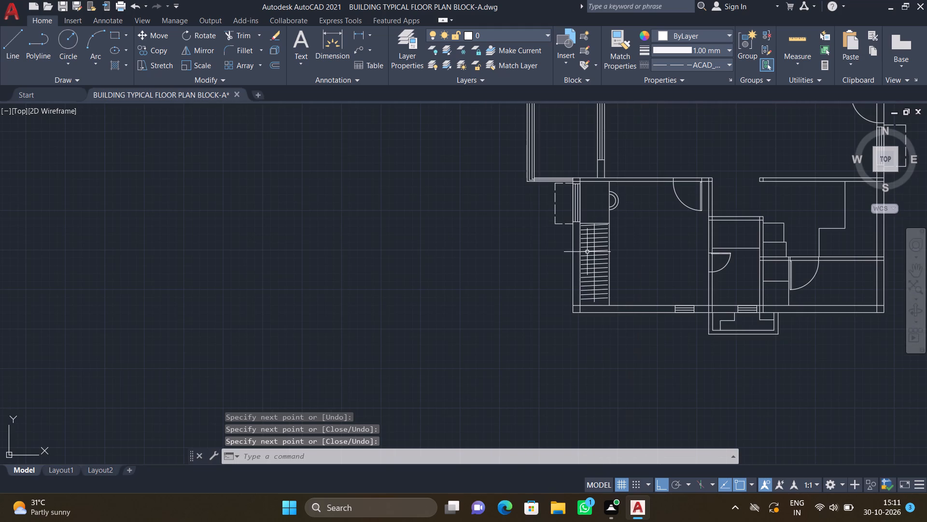
middle_click_drag(575, 319, 489, 303)
middle_click_drag(582, 315, 426, 262)
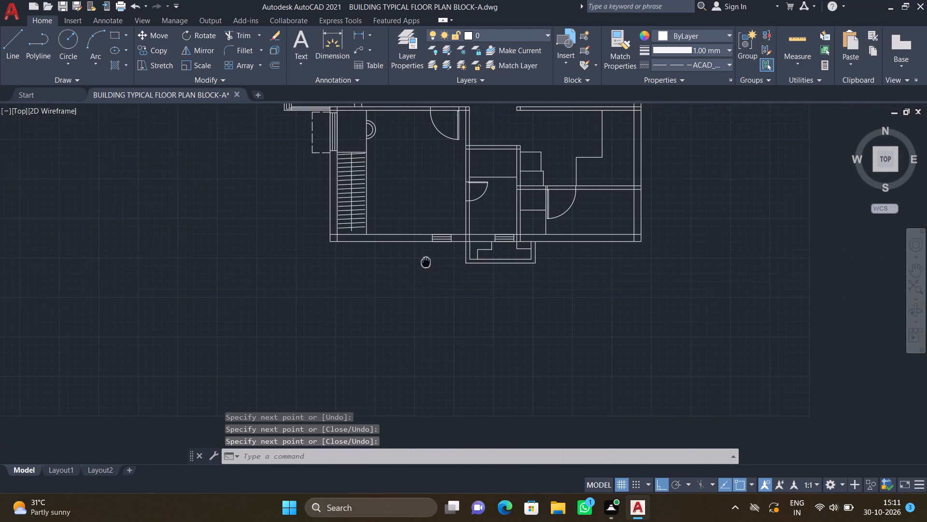
scroll(432, 255, "up", 2)
key("l")
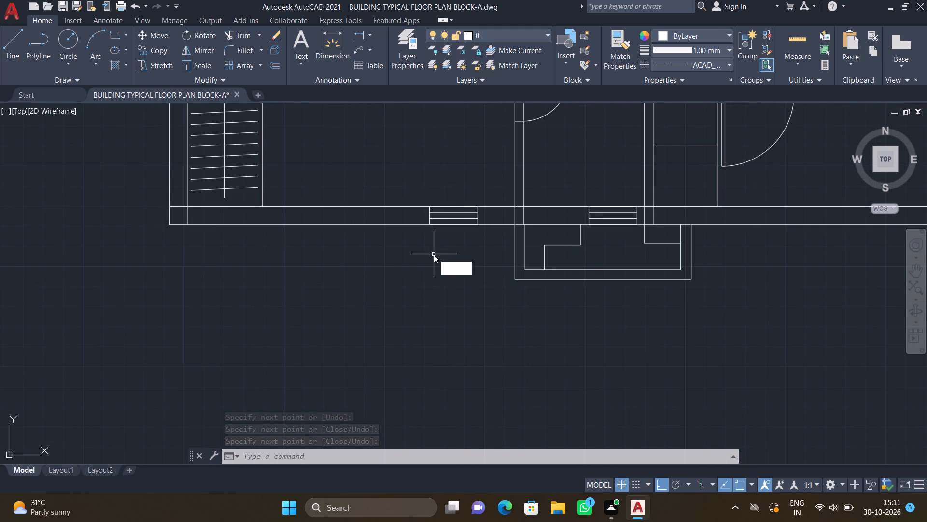
key("Return")
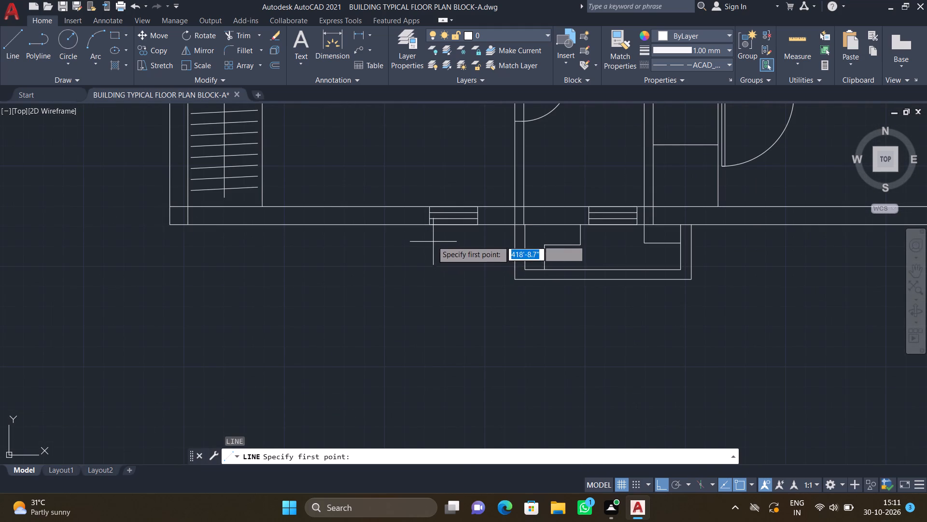
scroll(419, 232, "up", 2)
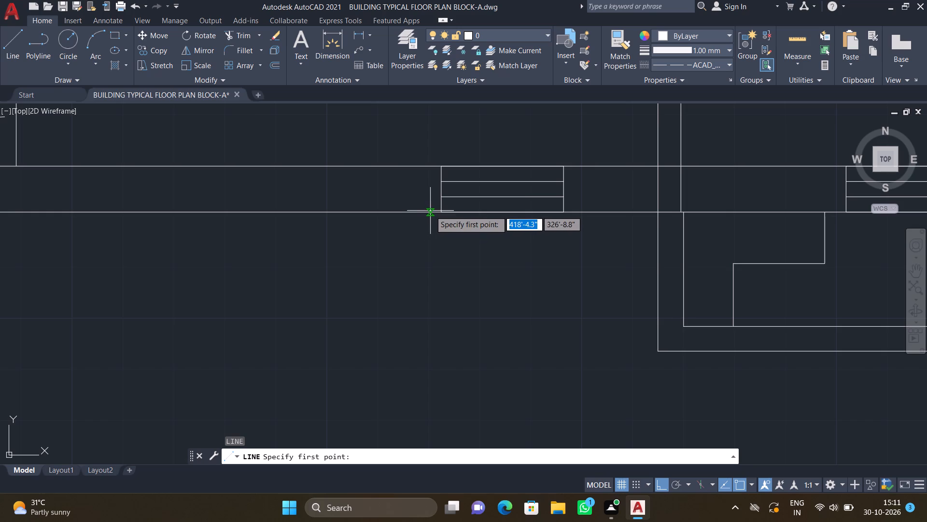
left_click_drag(431, 212, 436, 231)
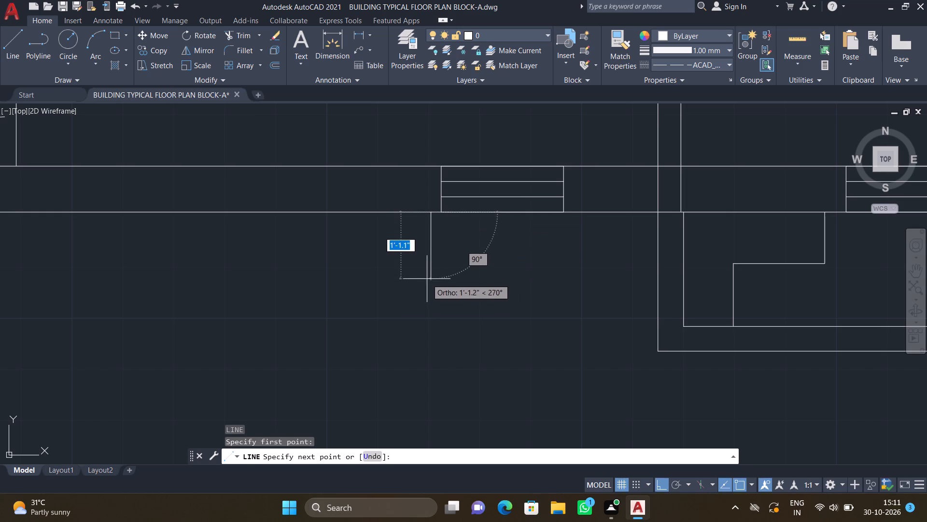
left_click_drag(427, 278, 432, 279)
scroll(574, 264, "up", 1)
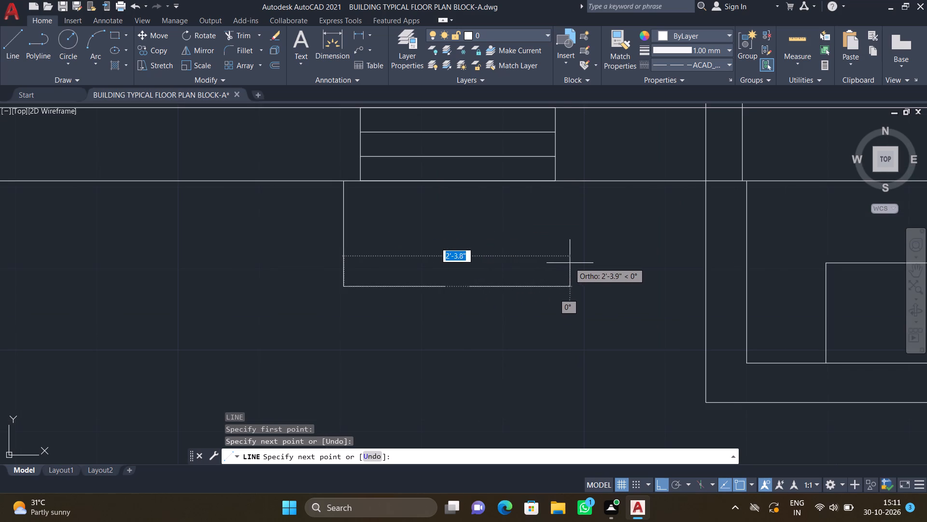
left_click(575, 263)
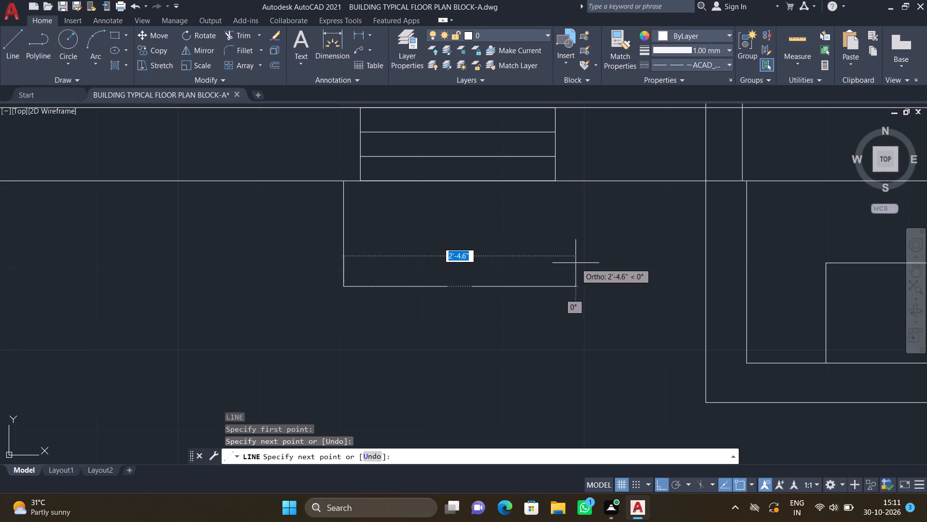
scroll(576, 191, "up", 1)
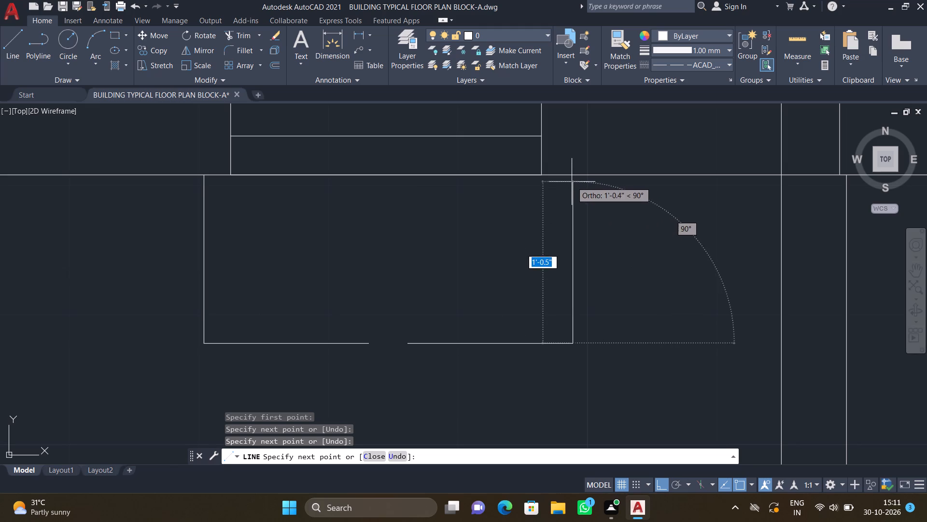
left_click(572, 177)
key("Return")
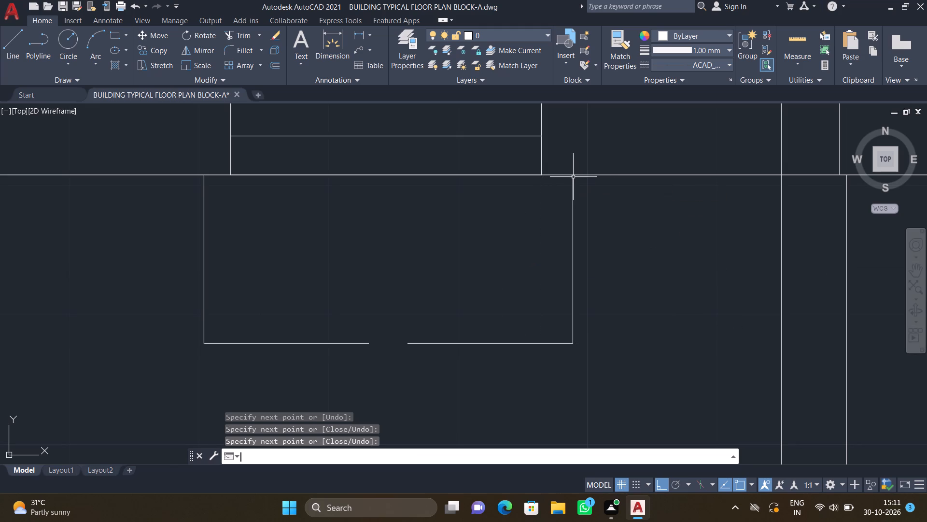
scroll(629, 194, "down", 2)
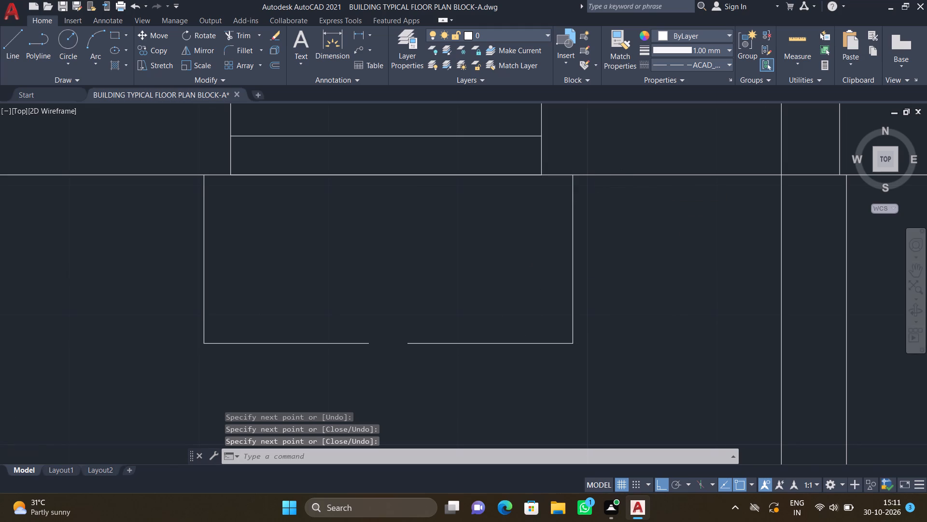
scroll(629, 194, "down", 3)
middle_click_drag(632, 246, 501, 329)
scroll(504, 324, "down", 2)
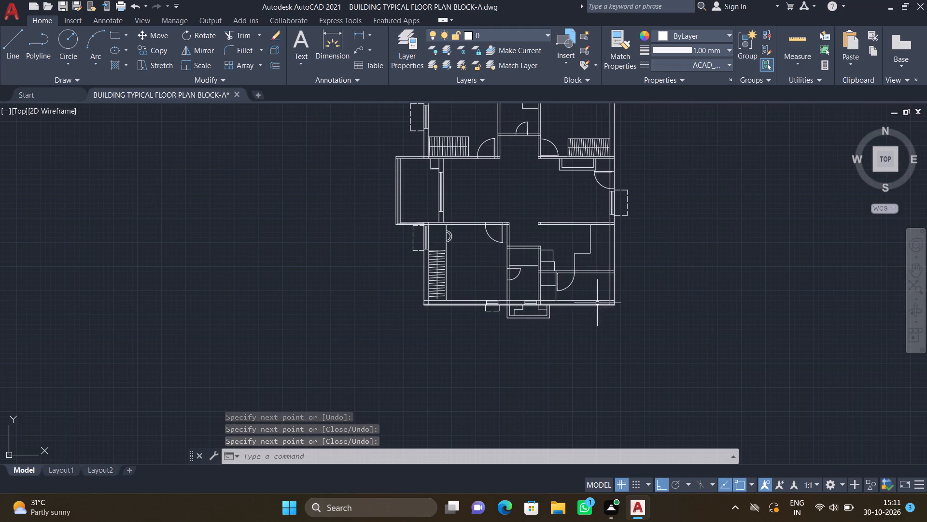
middle_click_drag(613, 233, 614, 269)
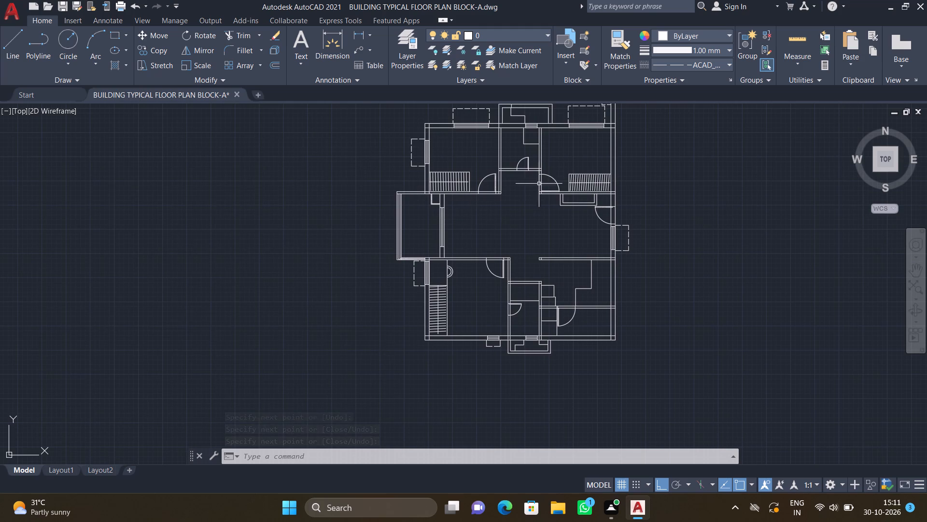
Draw a 5' dashed line across the opening in the living area's lower wall, along the wall's upper face.
middle_click_drag(550, 180, 533, 226)
scroll(510, 320, "up", 2)
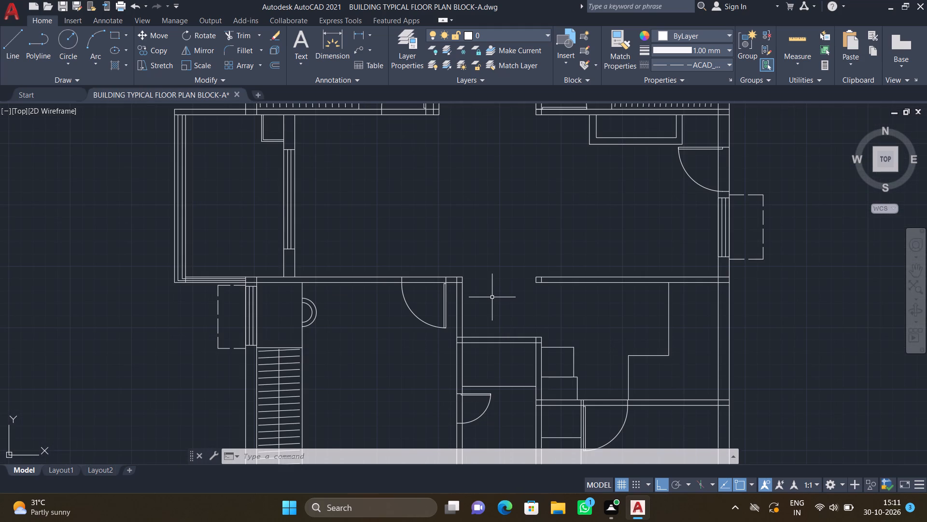
key("l")
key("Return")
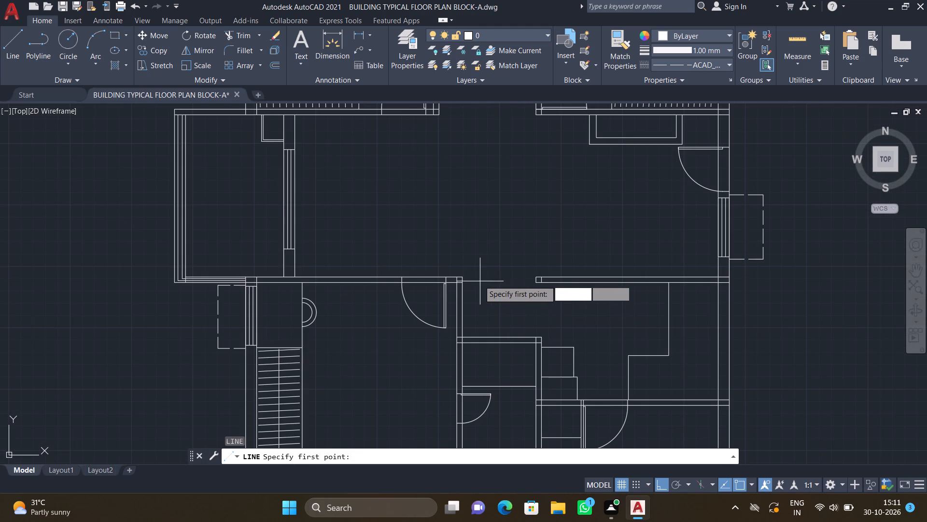
scroll(479, 280, "up", 2)
scroll(435, 267, "up", 2)
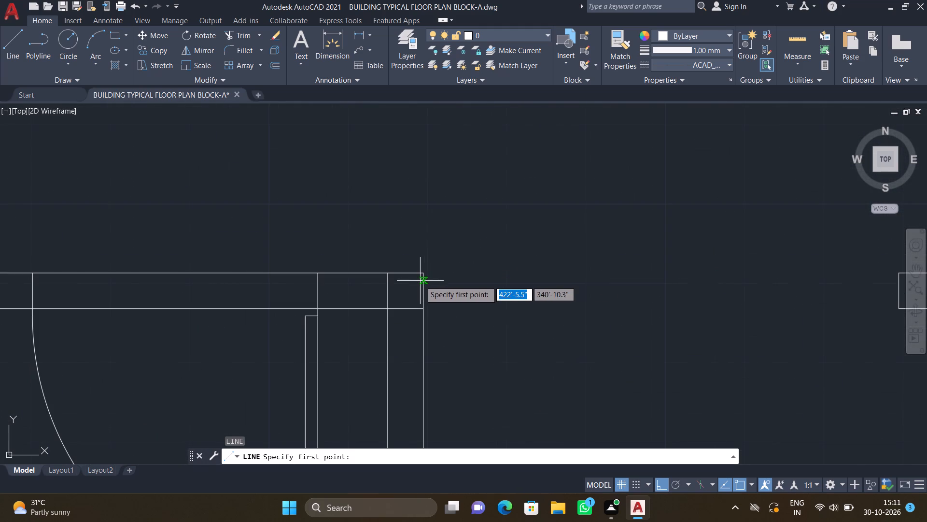
left_click(423, 270)
scroll(491, 276, "down", 3)
middle_click_drag(538, 276, 445, 253)
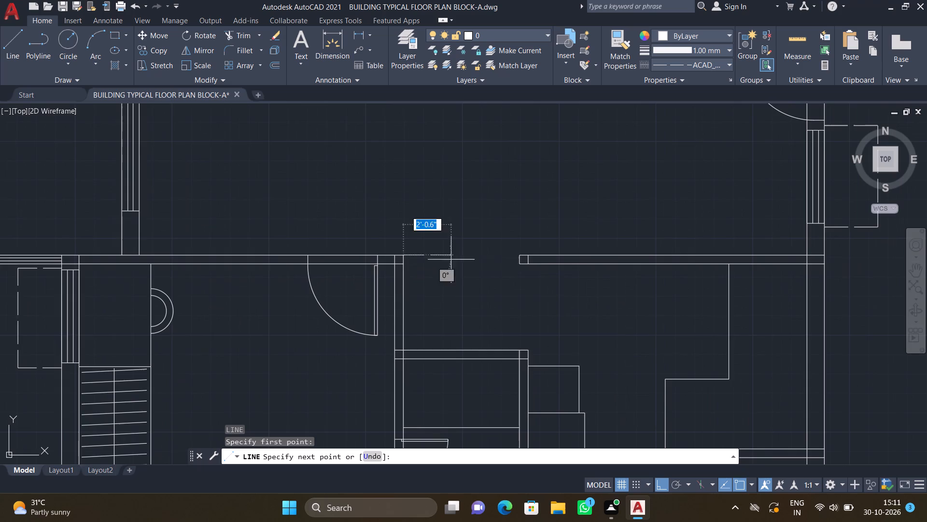
scroll(496, 256, "up", 2)
left_click(551, 252)
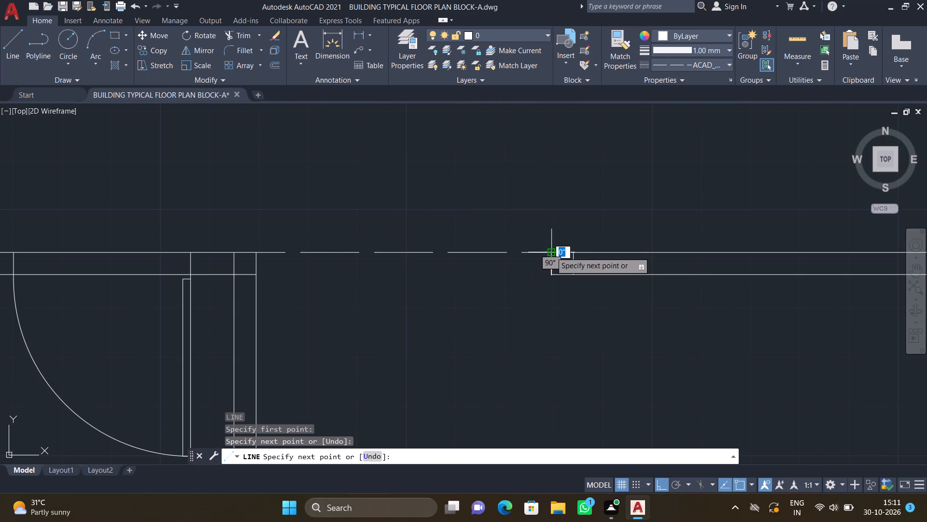
key("Return")
Draw a second 5' dashed line across the same lower-wall opening, along the wall's lower face.
key("l")
key("Return")
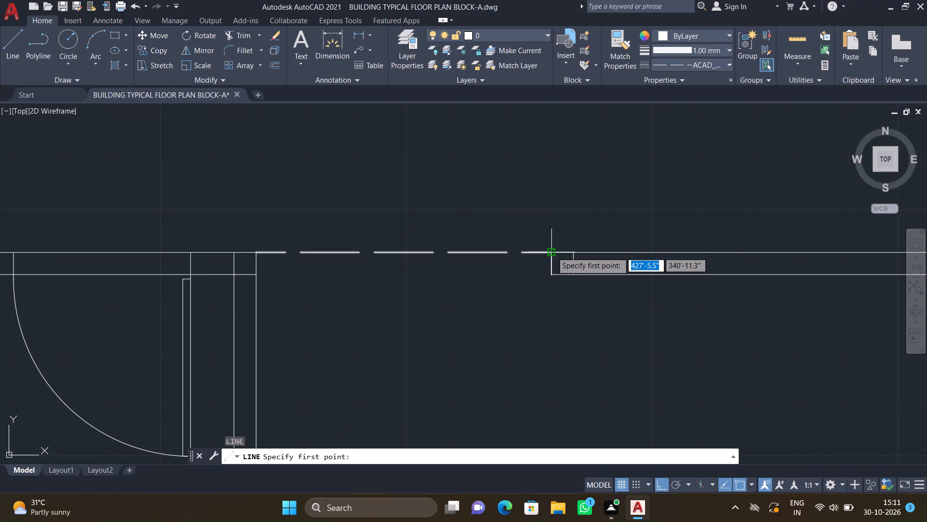
scroll(256, 279, "up", 1)
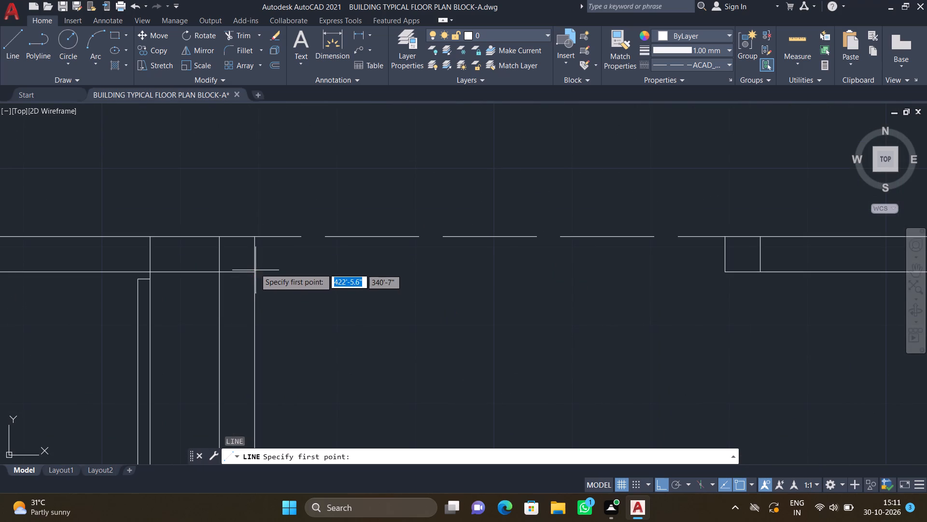
left_click_drag(254, 273, 266, 274)
scroll(362, 274, "down", 2)
middle_click_drag(456, 271, 387, 250)
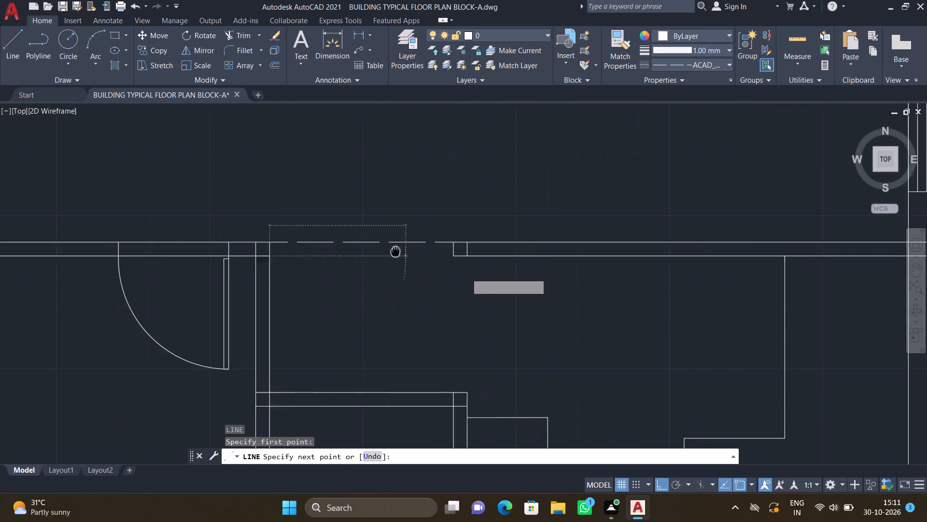
middle_click_drag(387, 250, 382, 251)
scroll(431, 252, "up", 2)
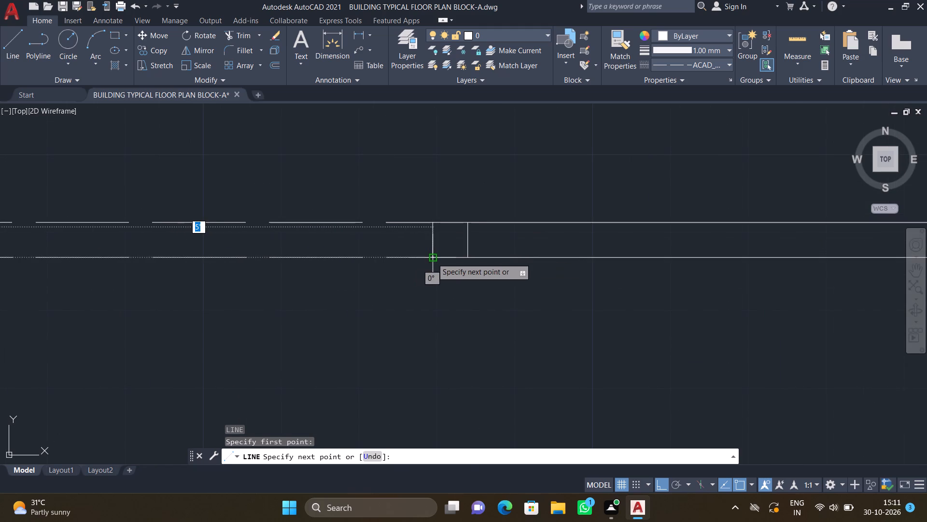
left_click(432, 258)
key("Return")
Draw a vertical dashed line about 3'-8.5" long across the kitchen-side opening below, along the wall's left face.
key("l")
key("Return")
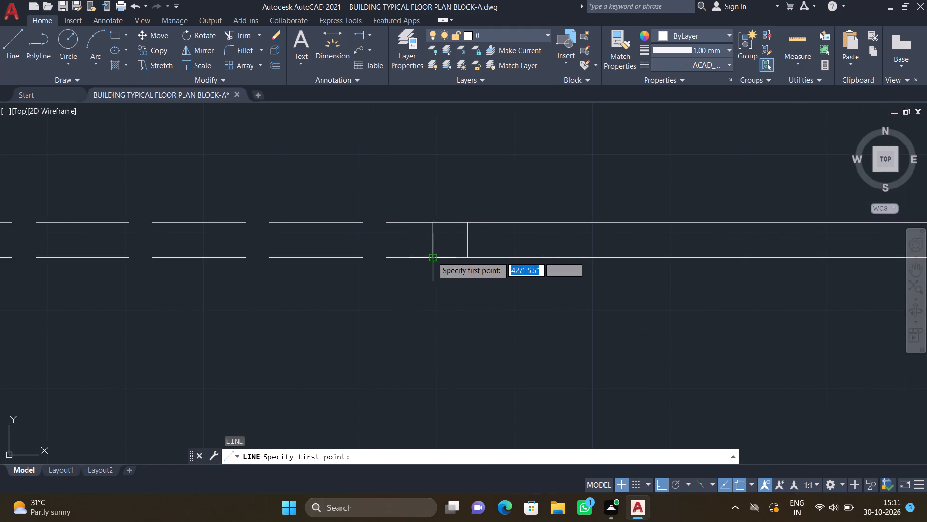
left_click(432, 257)
scroll(480, 352, "down", 2)
middle_click_drag(470, 378, 473, 256)
scroll(473, 277, "down", 1)
scroll(465, 292, "up", 2)
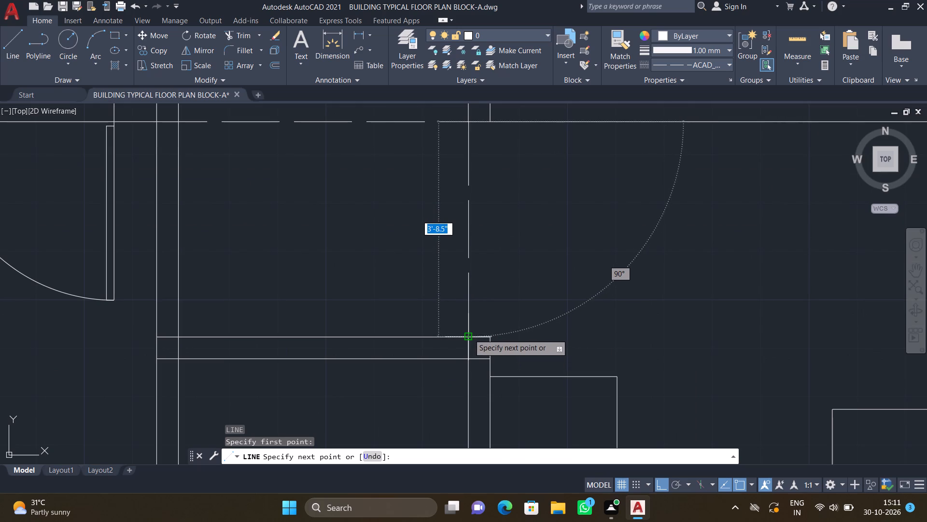
left_click(469, 333)
key("Return")
Draw a matching vertical dashed line across the kitchen-side opening along the wall's right face, ending on the cross wall's corner.
key("l")
key("Return")
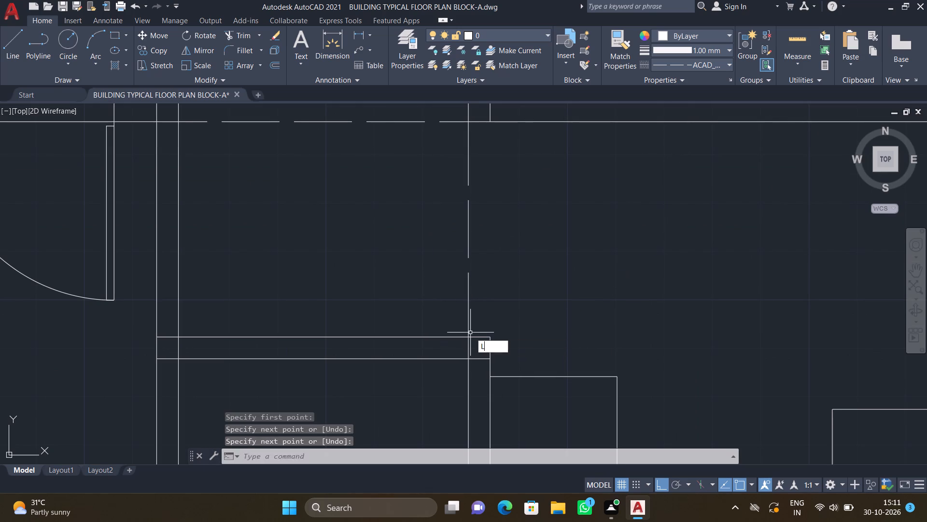
scroll(494, 155, "down", 1)
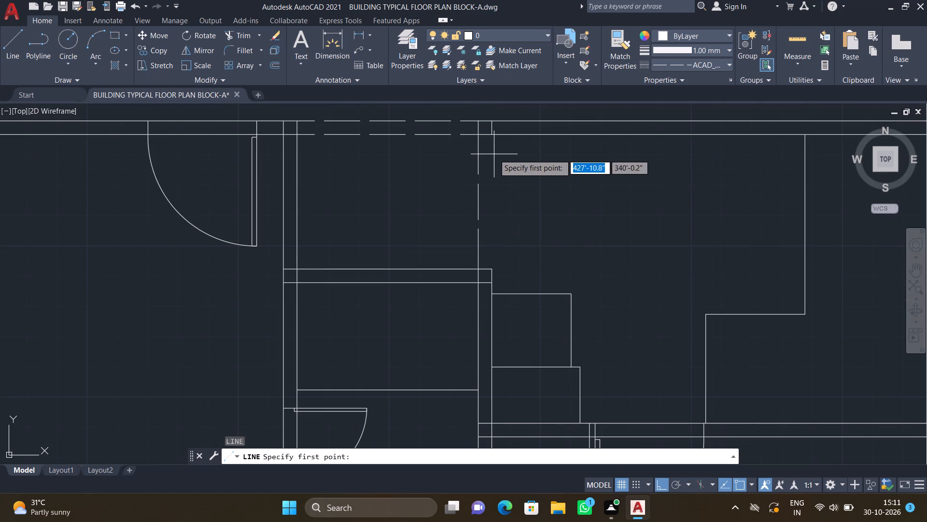
scroll(491, 141, "up", 1)
left_click_drag(493, 131, 495, 147)
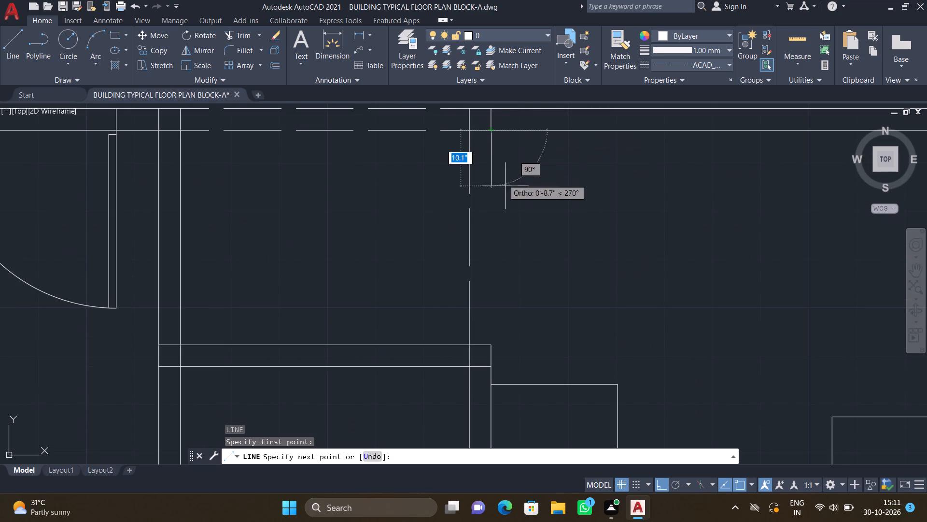
scroll(505, 216, "down", 1)
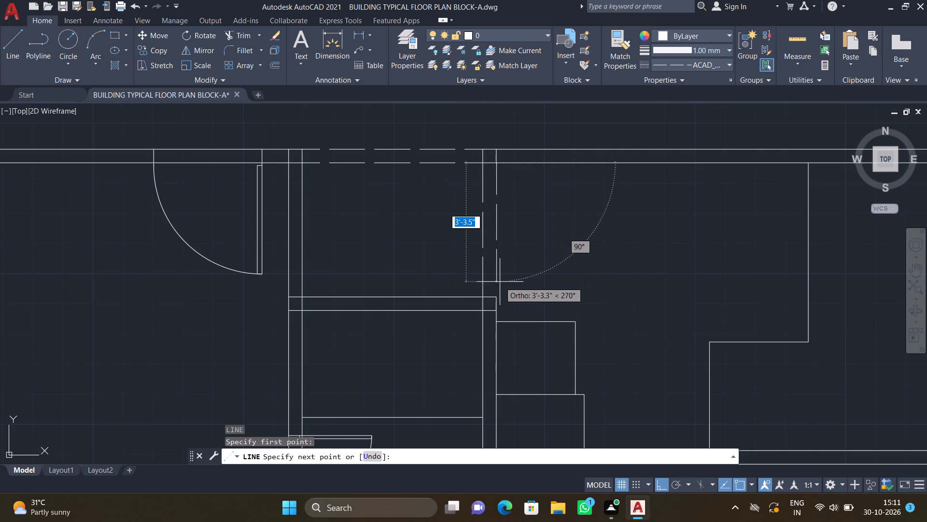
scroll(498, 280, "up", 3)
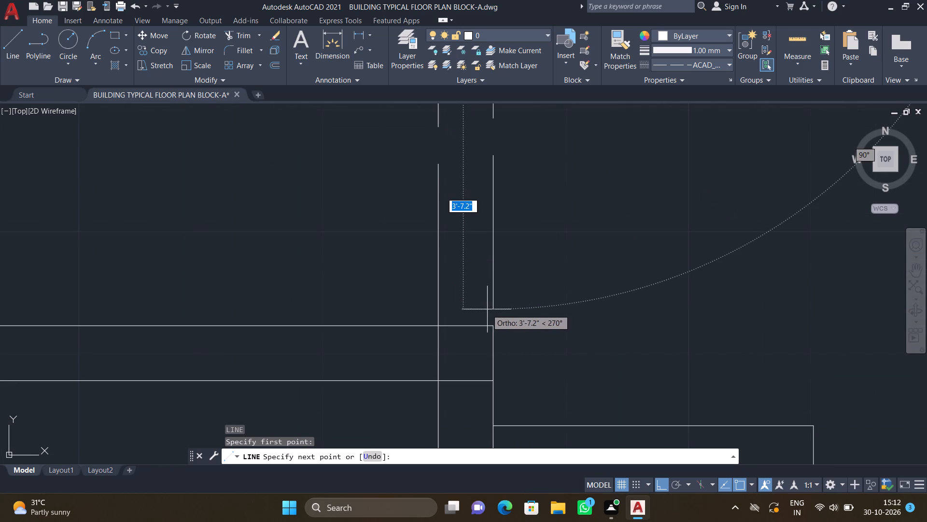
scroll(505, 317, "up", 1)
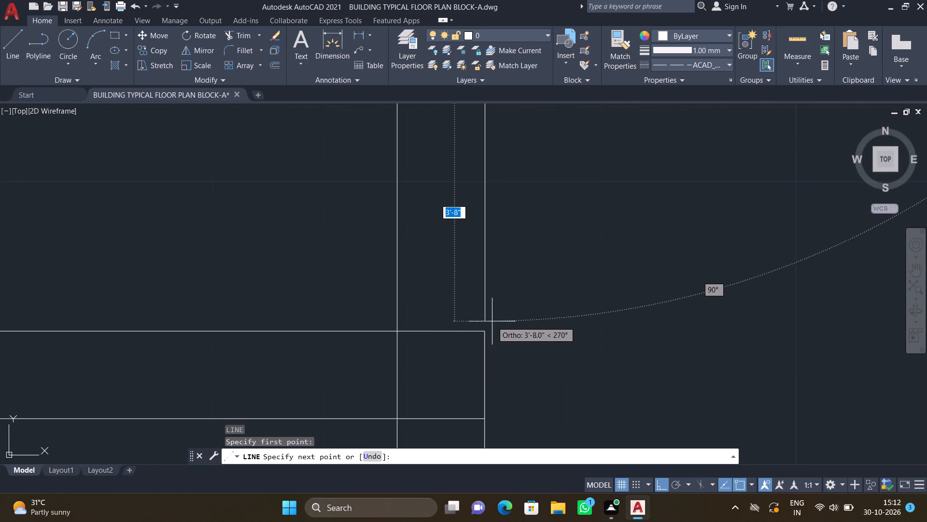
left_click(485, 330)
key("Return")
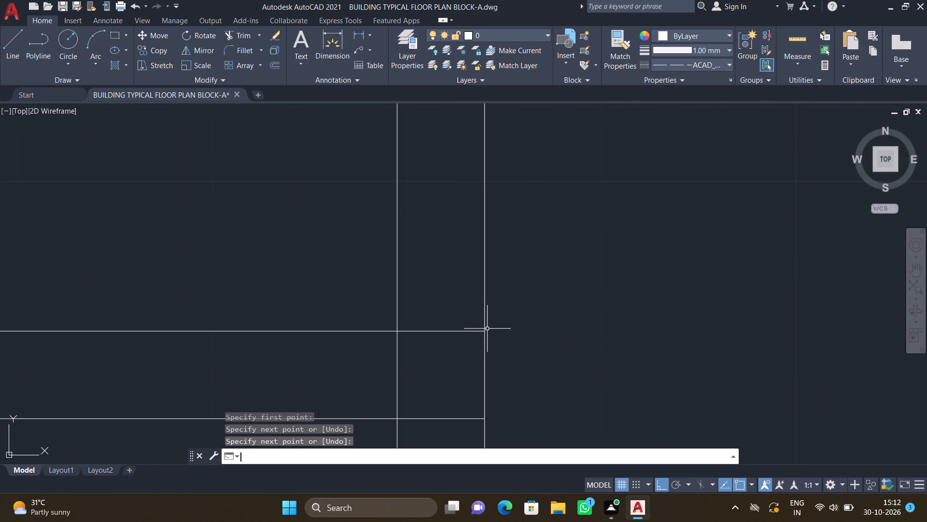
Draw a dashed line across the opening between the two upper bedroom doors, along the upper face of the living area's top wall.
scroll(489, 326, "down", 6)
middle_click_drag(490, 357, 456, 219)
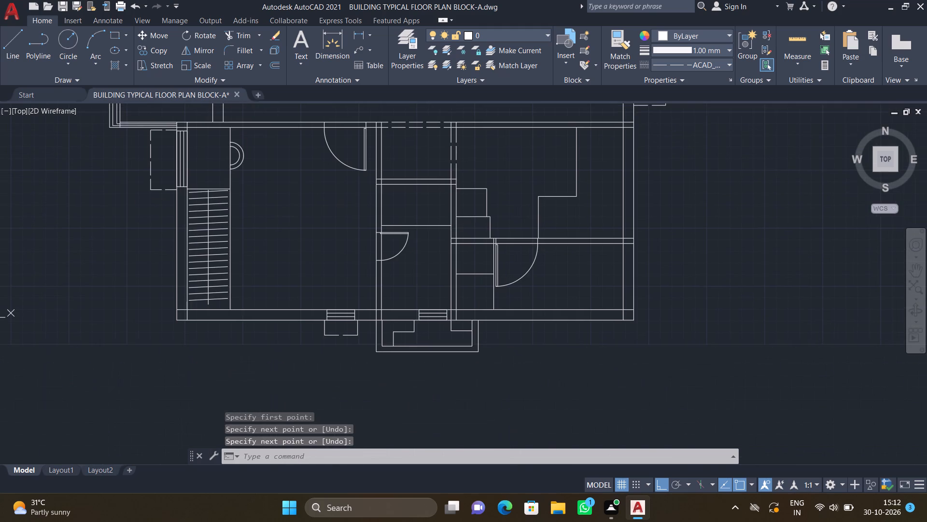
scroll(469, 228, "down", 3)
middle_click_drag(436, 175, 452, 245)
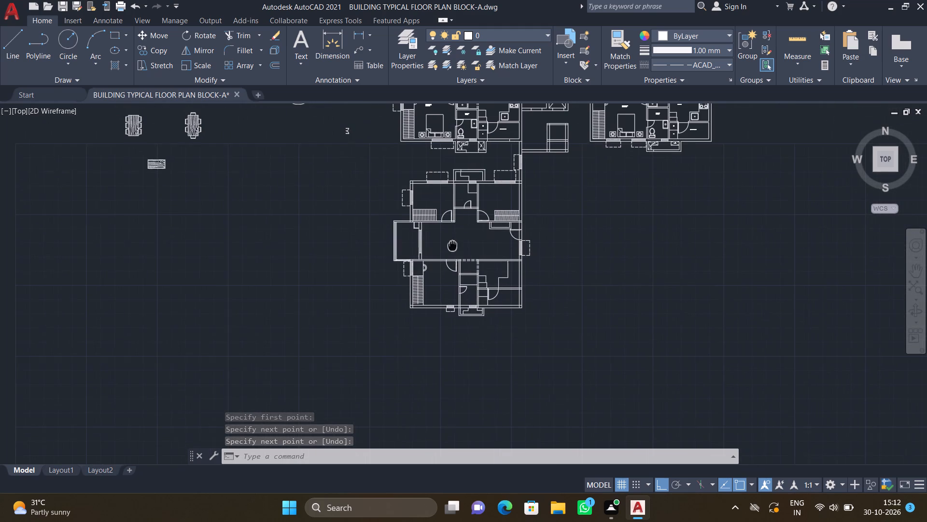
middle_click_drag(452, 245, 453, 245)
scroll(469, 232, "up", 2)
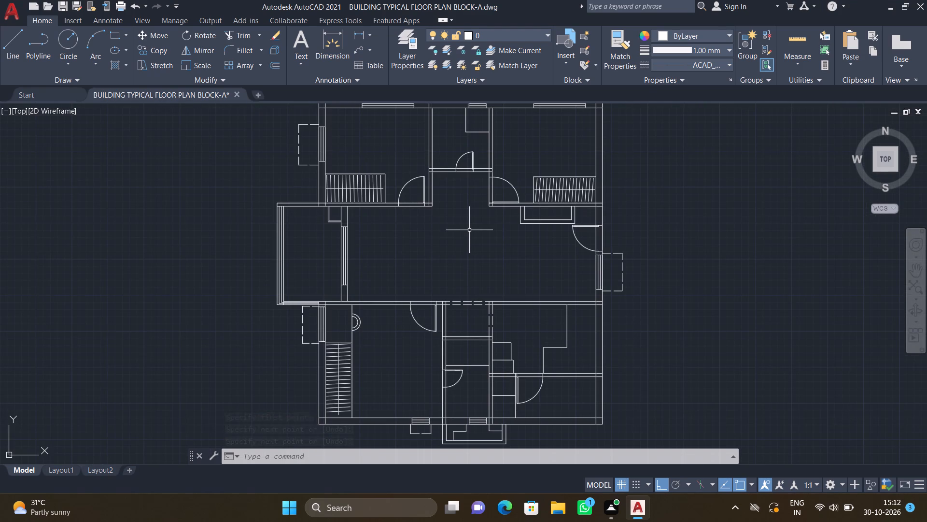
key("l")
key("Return")
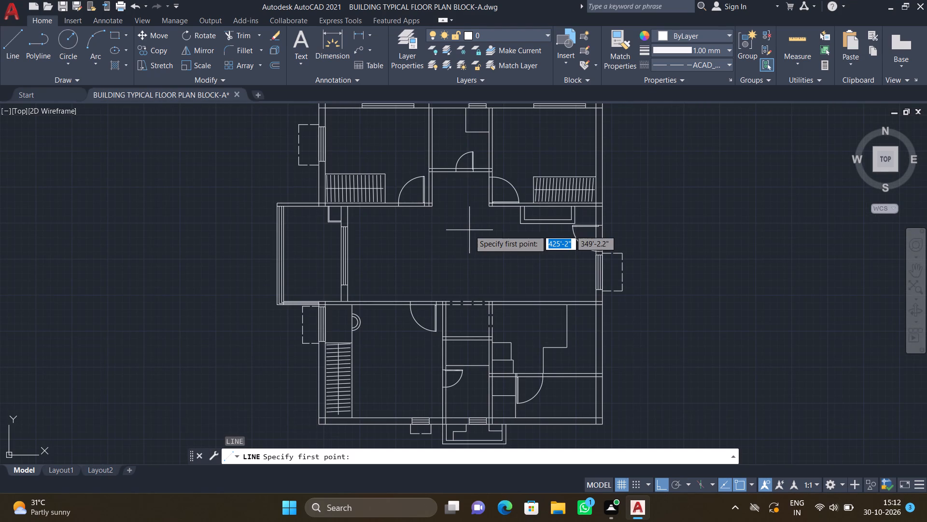
scroll(422, 221, "up", 1)
middle_click_drag(441, 209, 428, 242)
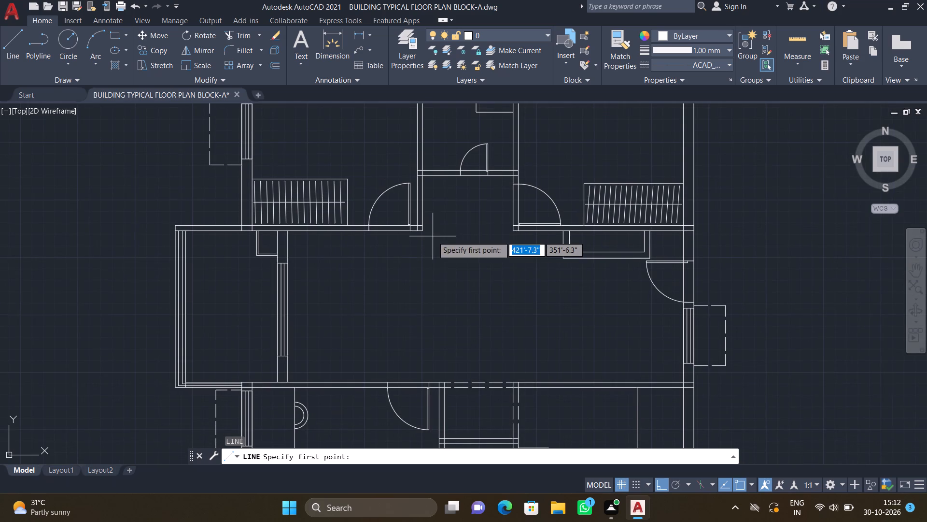
scroll(447, 227, "up", 2)
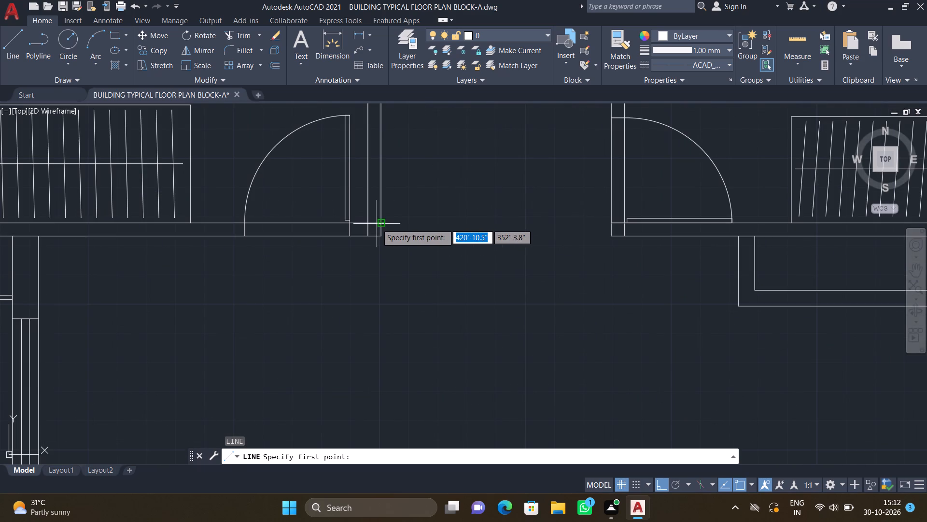
left_click_drag(382, 226, 400, 226)
scroll(602, 229, "up", 1)
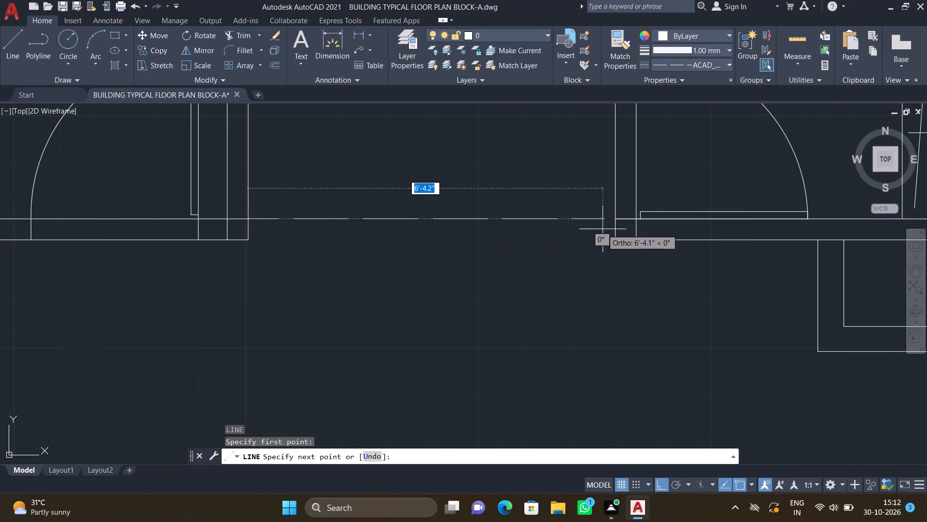
left_click(616, 219)
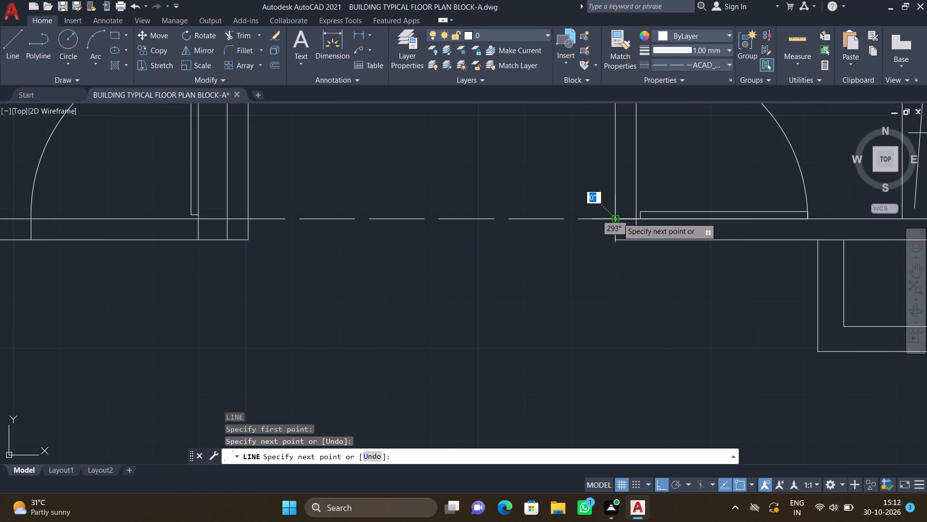
key("Return")
Draw a second dashed line, 6'-7" long, across the same top-wall opening along the wall's lower face.
key("l")
key("Return")
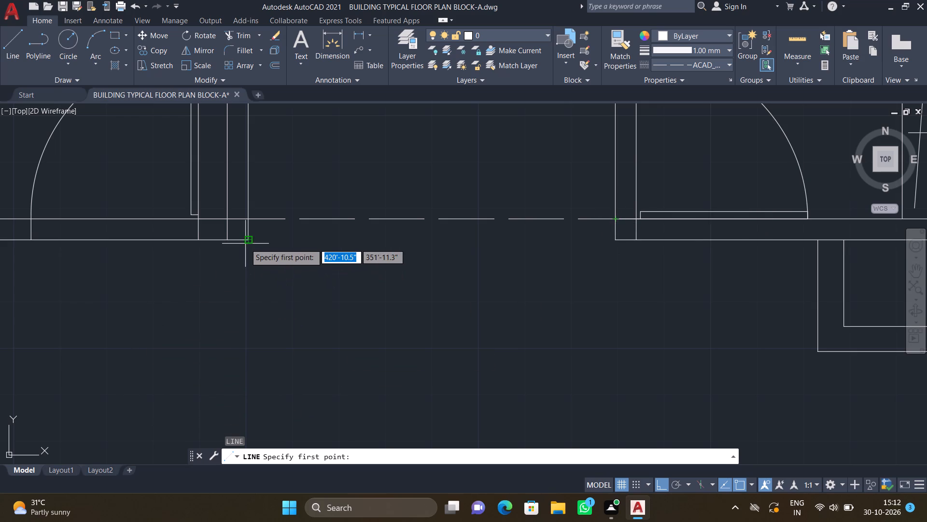
left_click_drag(247, 240, 256, 245)
scroll(463, 251, "down", 1)
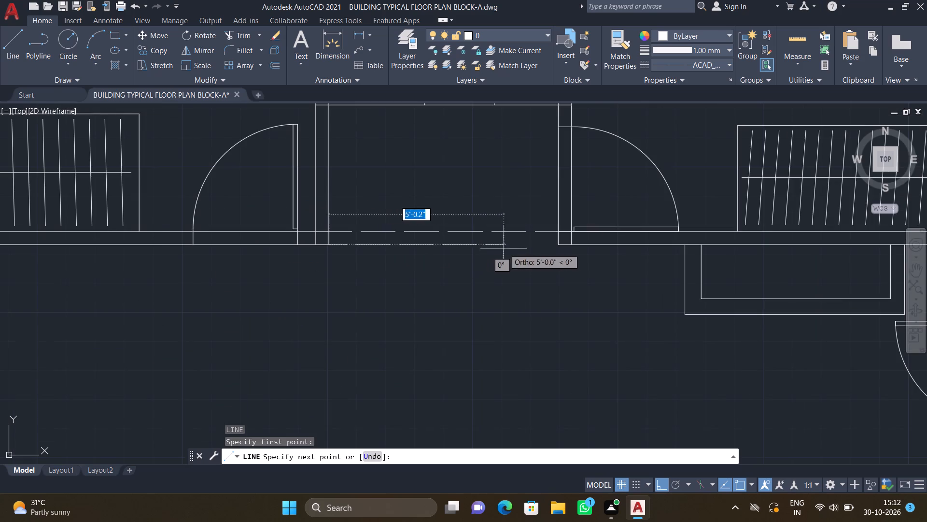
scroll(523, 245, "up", 1)
scroll(569, 248, "up", 2)
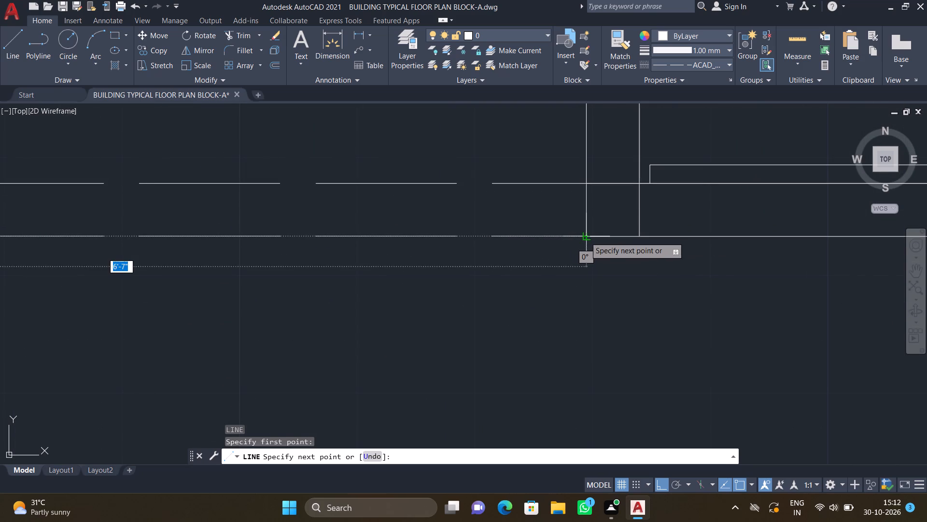
left_click(586, 235)
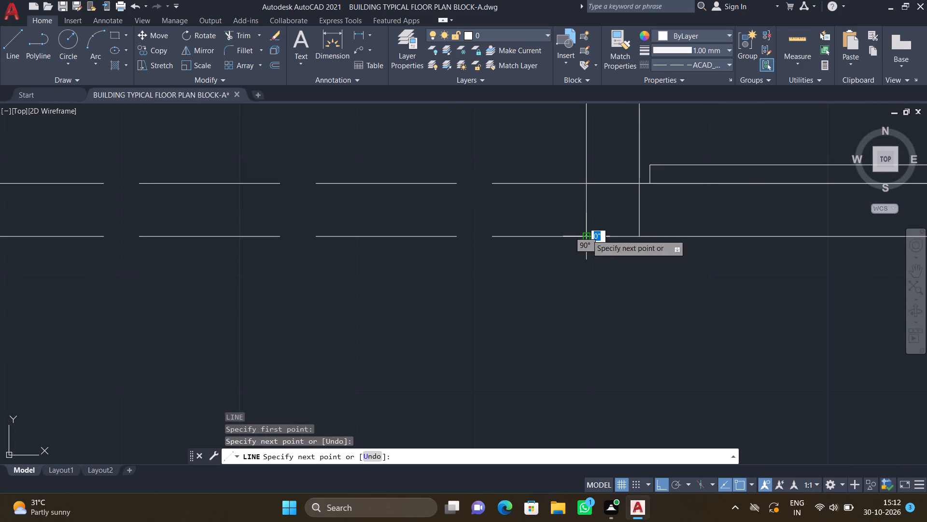
key("Return")
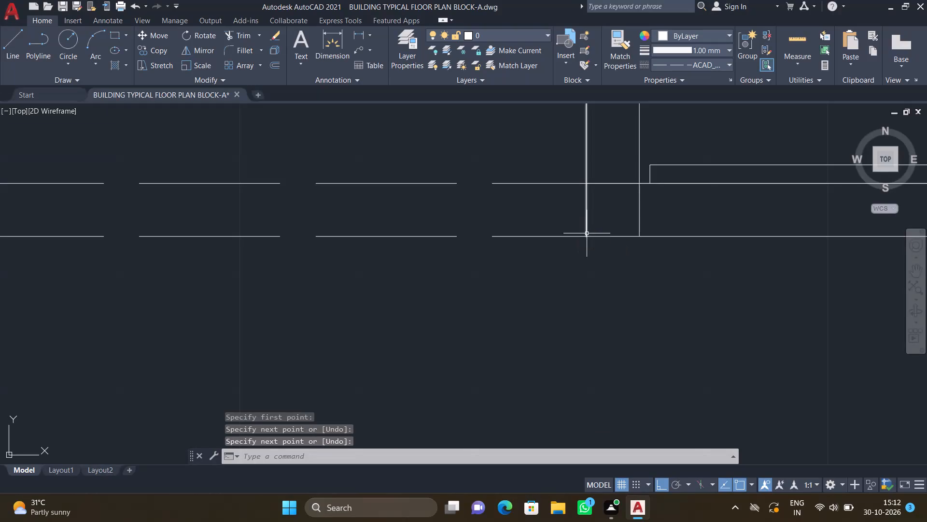
With ortho off, draw a dashed diagonal about 2'-0.1" long from the upper duct's L-shaped shaft's top-left corner to its inner corner.
scroll(503, 276, "down", 3)
scroll(407, 265, "down", 2)
middle_click_drag(374, 303, 427, 289)
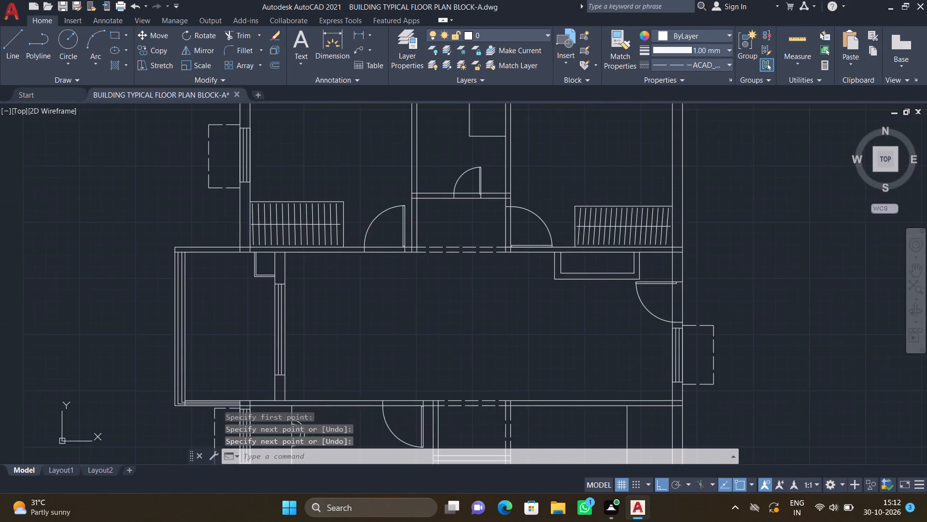
scroll(427, 289, "down", 3)
scroll(429, 224, "up", 2)
scroll(385, 185, "up", 1)
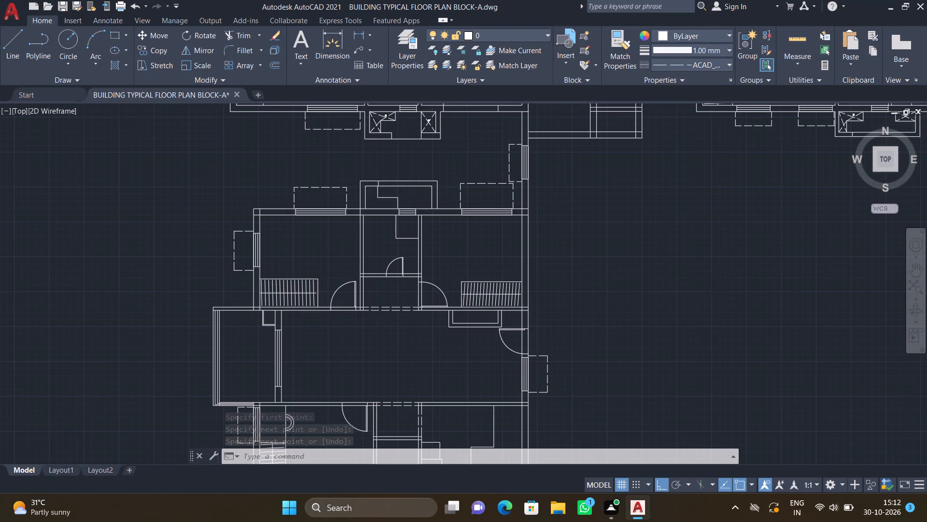
scroll(375, 213, "up", 1)
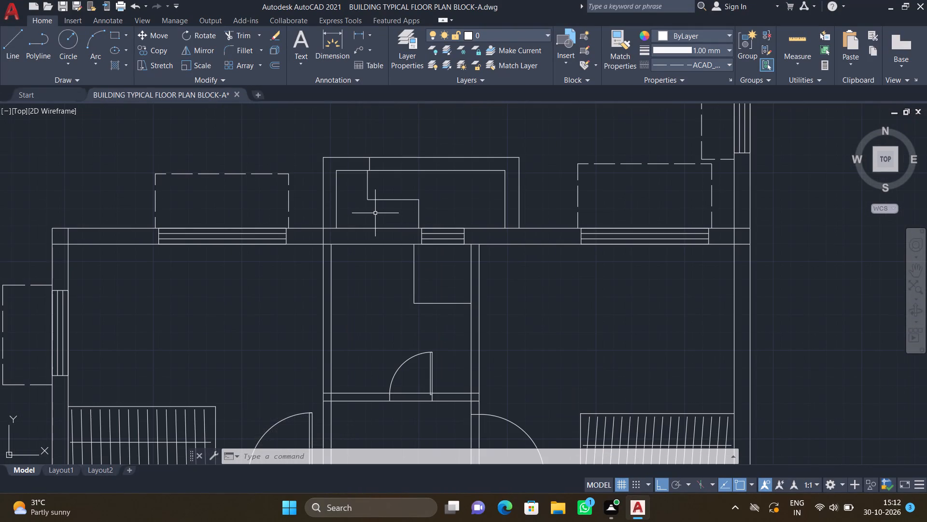
key("F8")
key("l")
key("Return")
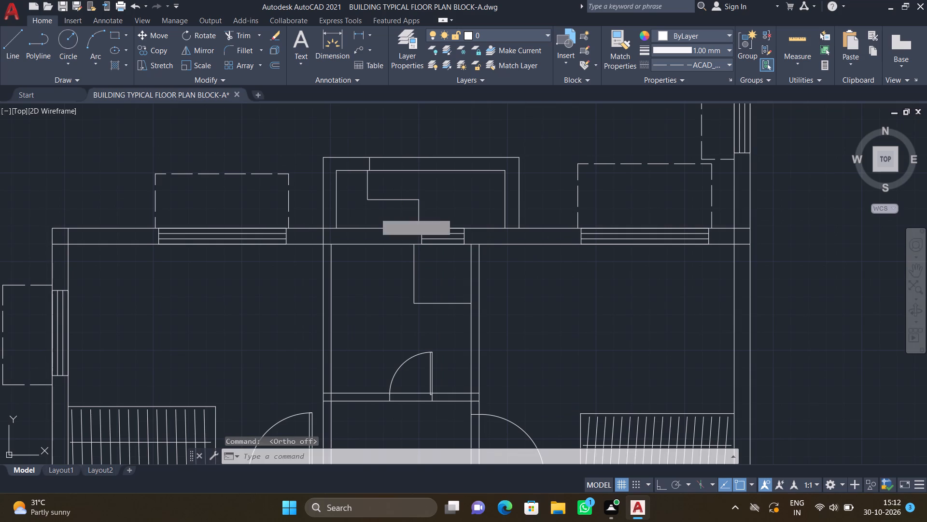
scroll(335, 192, "up", 2)
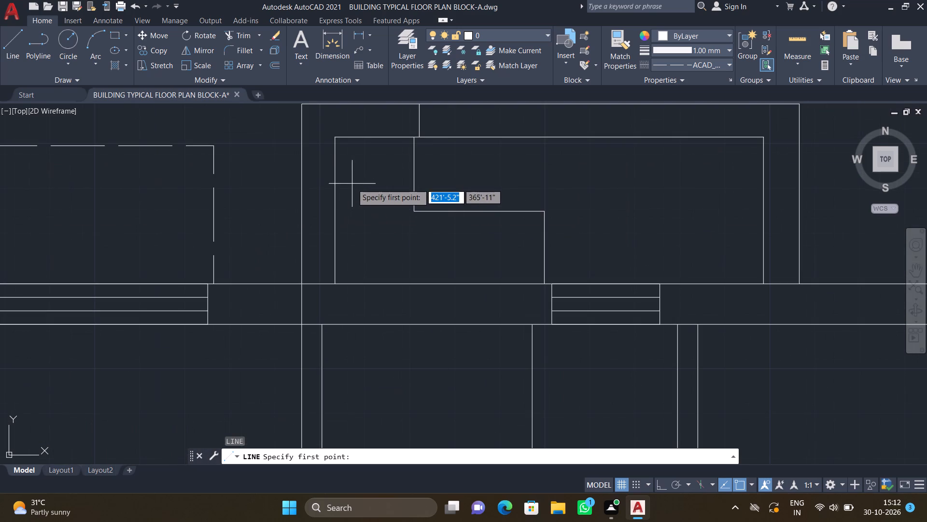
left_click_drag(336, 139, 348, 156)
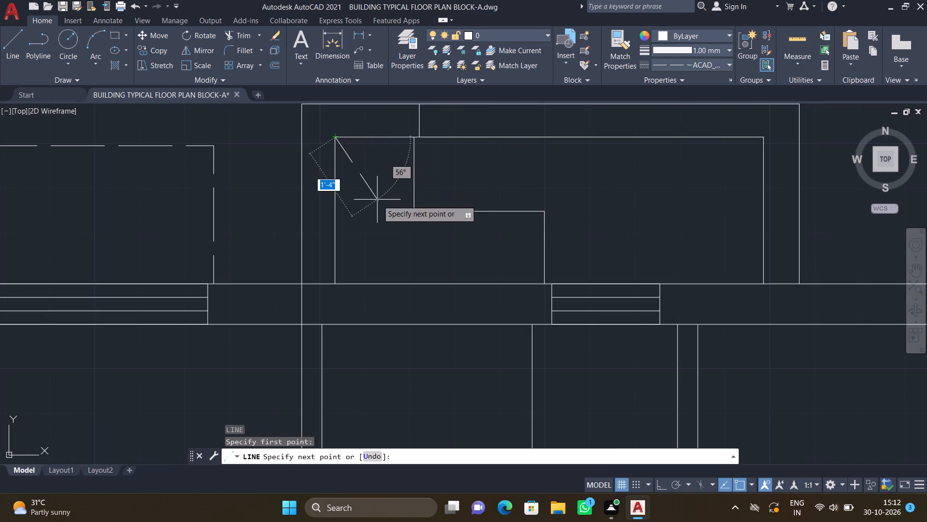
scroll(410, 211, "up", 2)
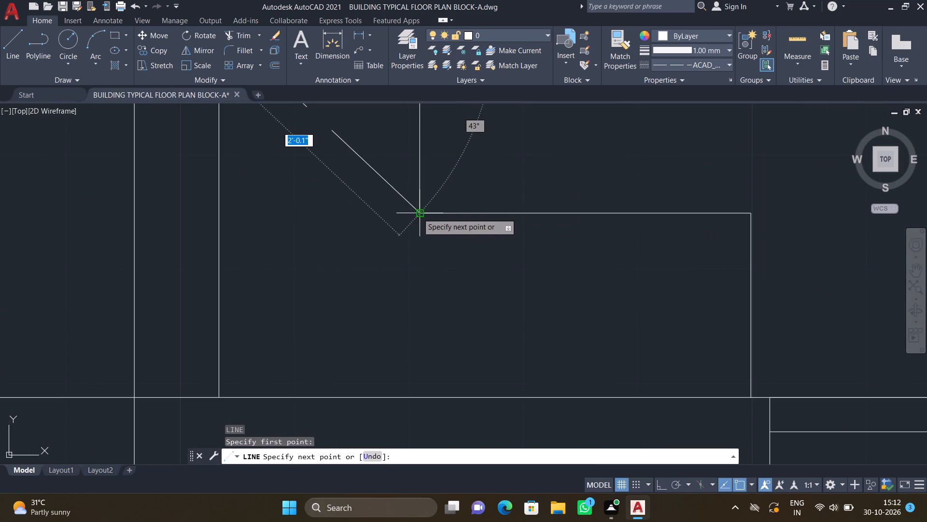
left_click(418, 214)
key("Return")
Draw a crossing dashed diagonal from the top-right corner of the shaft's narrow upper part to the shaft's bottom-left corner.
scroll(400, 205, "down", 3)
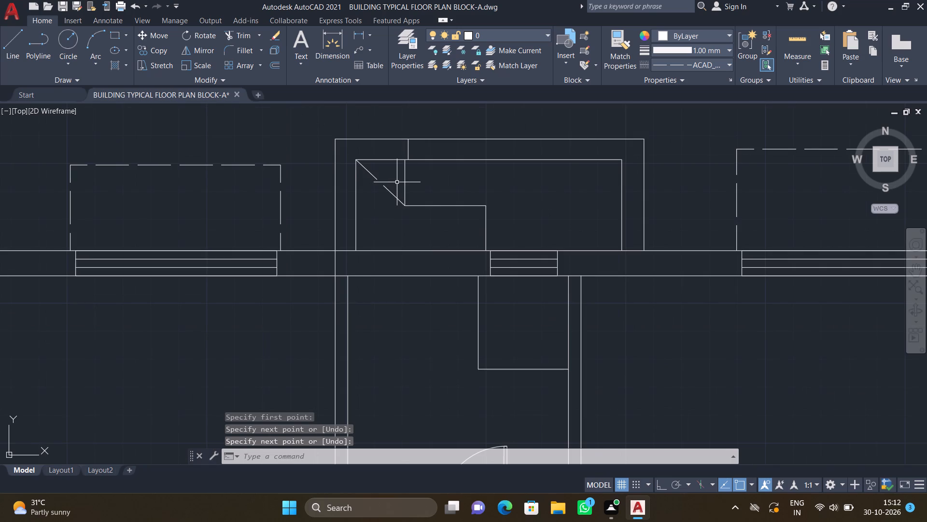
key("l")
key("Return")
scroll(408, 171, "up", 2)
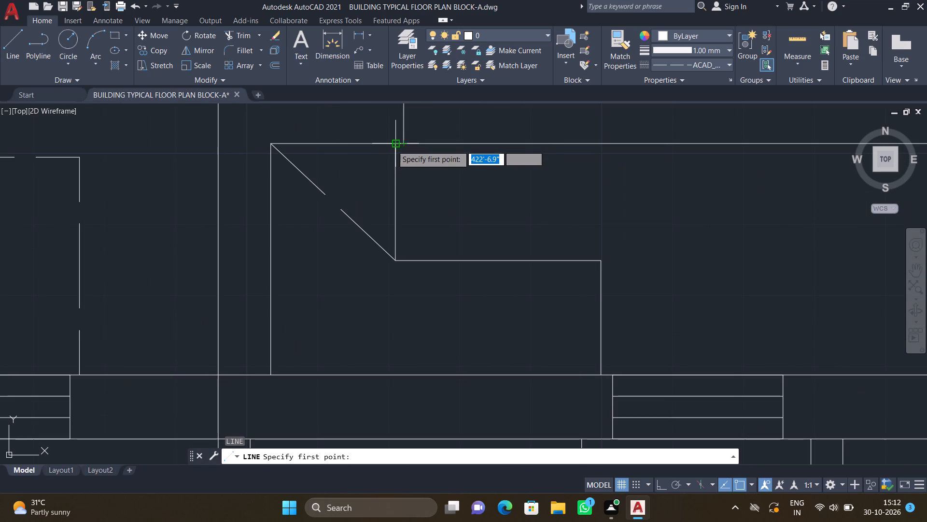
left_click(392, 145)
scroll(297, 371, "up", 1)
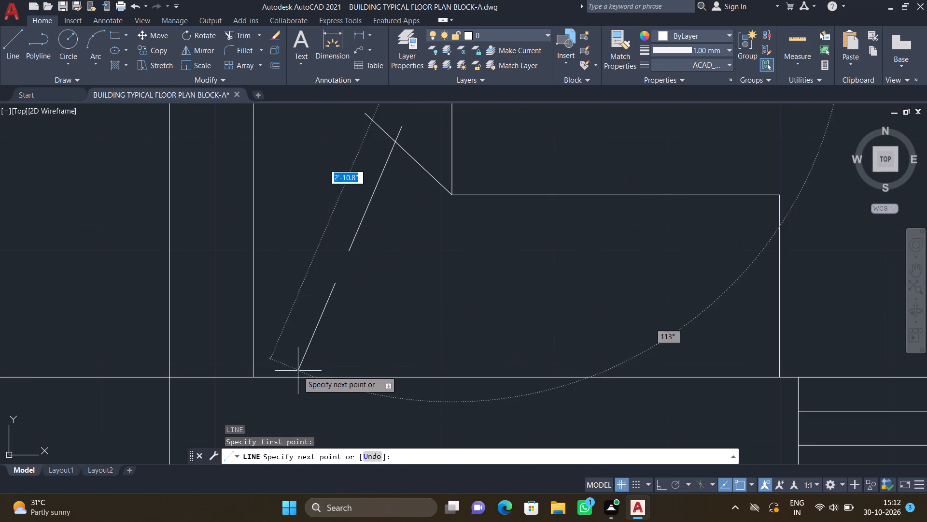
left_click(251, 375)
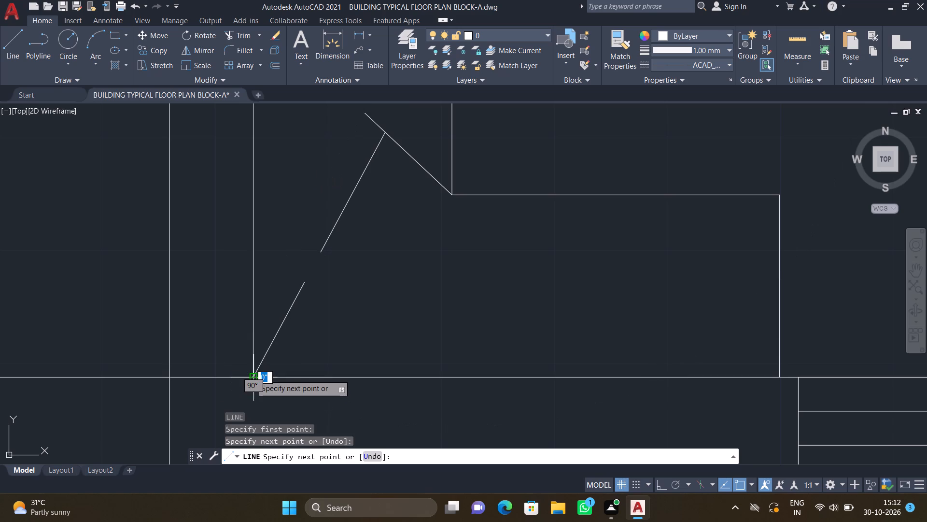
key("Return")
Draw a dashed diagonal from the L-shaped shaft's inner corner to its bottom-right corner on the bedroom wall line.
scroll(376, 350, "down", 1)
key("l")
key("Return")
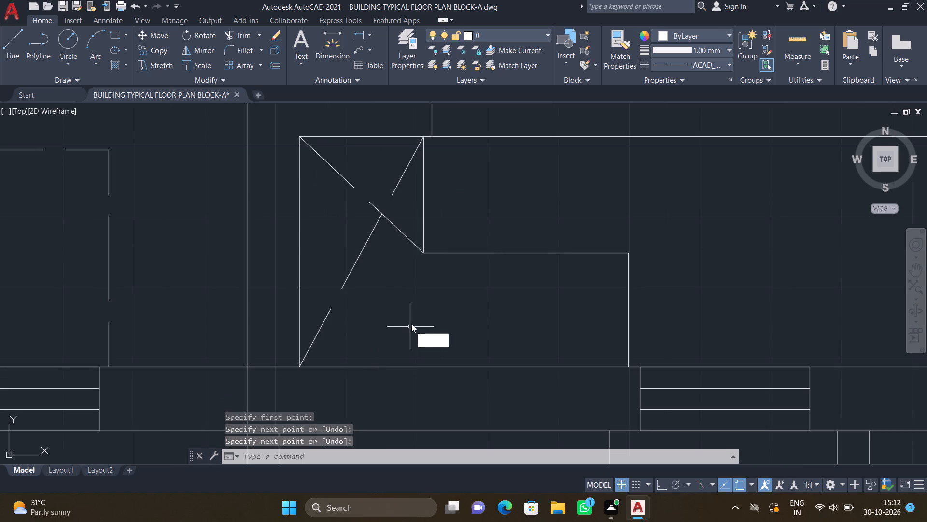
left_click(423, 249)
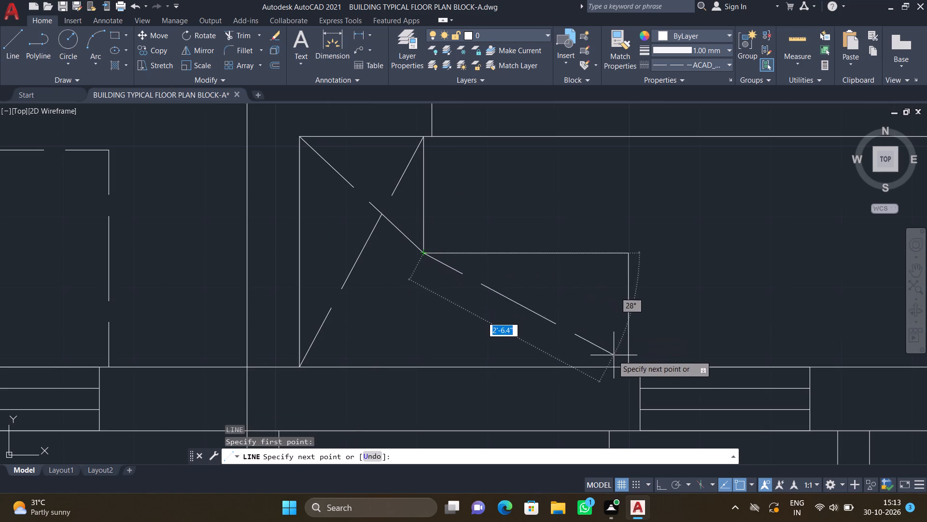
left_click(627, 367)
key("Return")
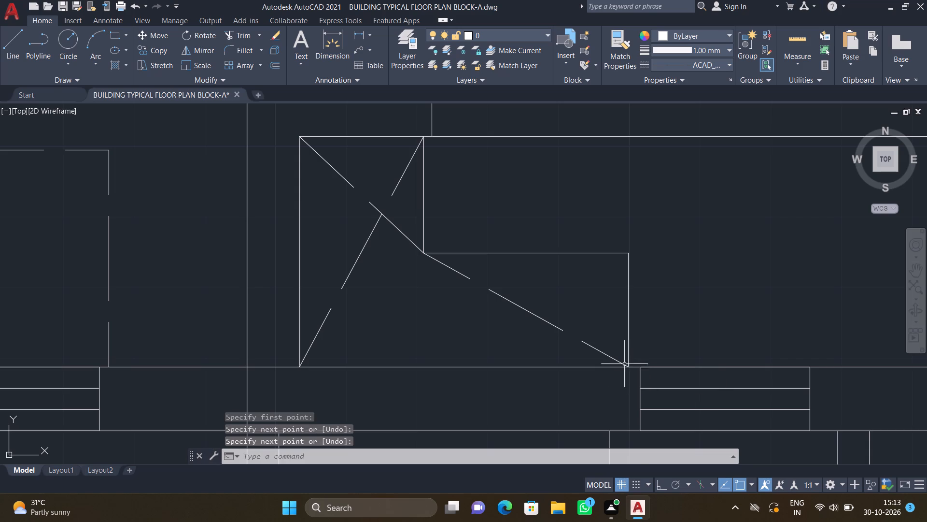
Draw the crossing dashed diagonal from the upper-right corner of the shaft's wide lower part to the shaft's bottom-left corner.
key("l")
key("Return")
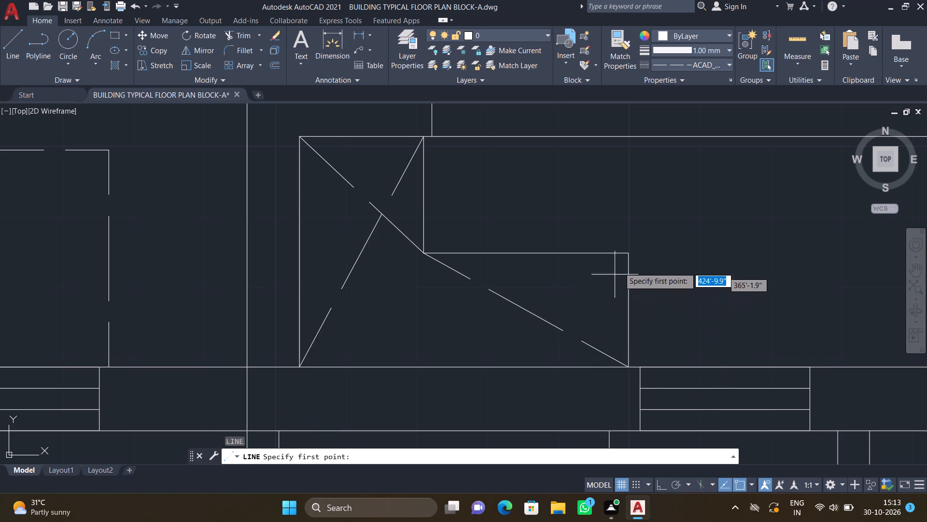
left_click(628, 250)
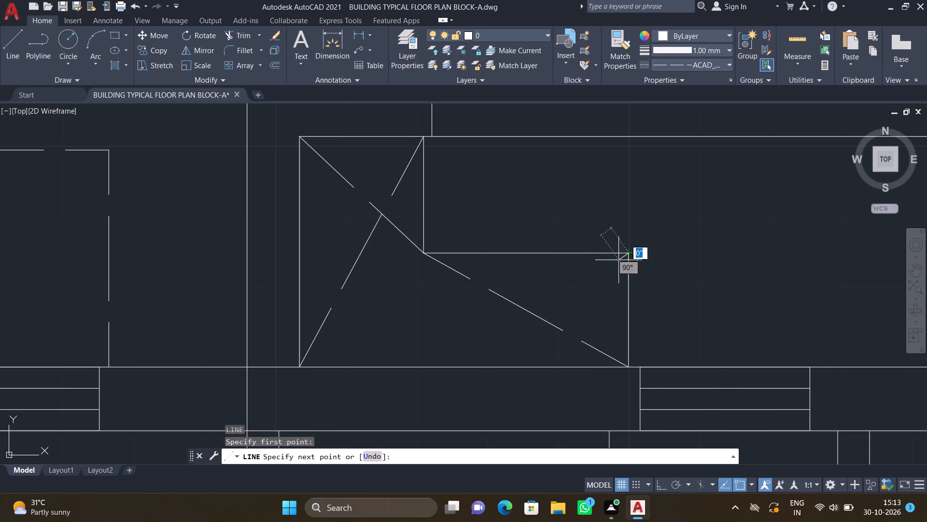
scroll(305, 349, "up", 2)
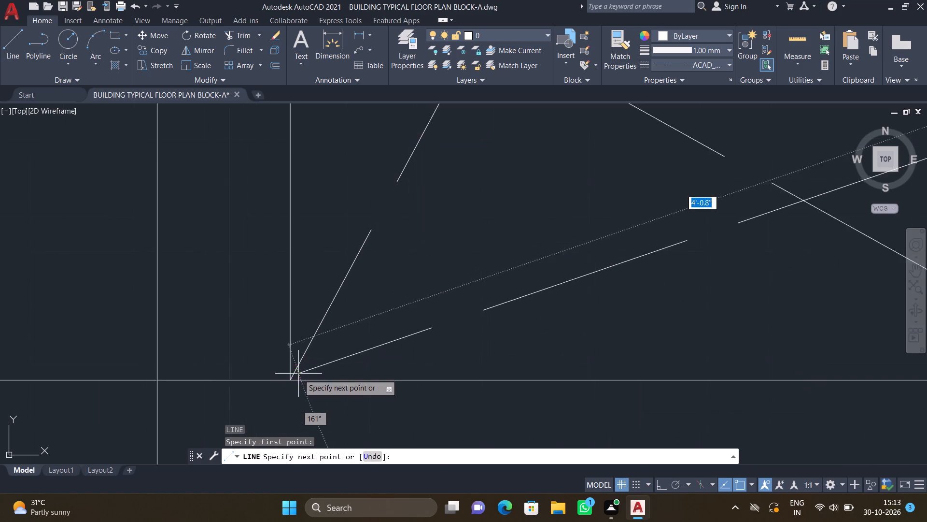
scroll(298, 375, "up", 1)
left_click(282, 385)
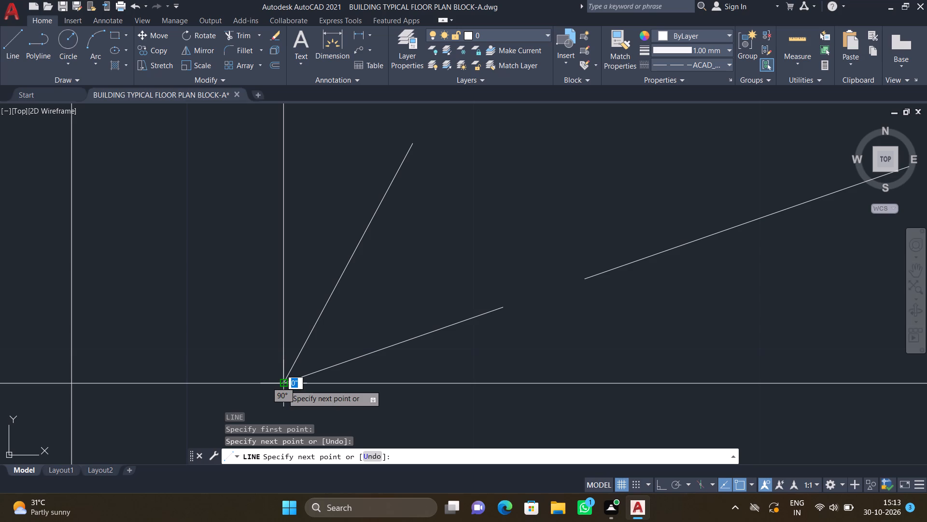
key("Return")
In the duct at the flat's bottom wall, draw a dashed diagonal 1'-8.6" long from the L-shaped shaft's inner corner to its top-right corner.
scroll(421, 365, "down", 4)
scroll(506, 377, "down", 3)
middle_click_drag(503, 399, 486, 319)
scroll(487, 319, "down", 2)
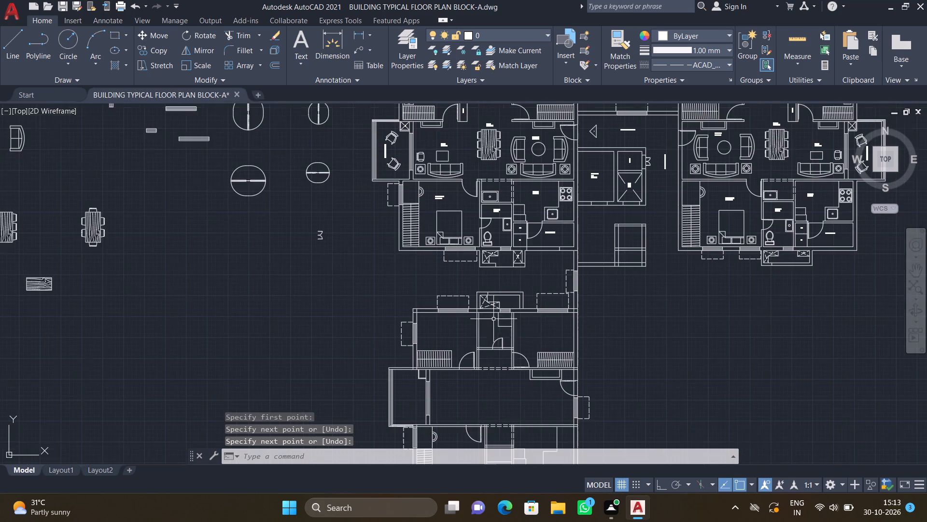
middle_click_drag(535, 347, 525, 281)
scroll(524, 280, "down", 2)
middle_click_drag(524, 348, 520, 337)
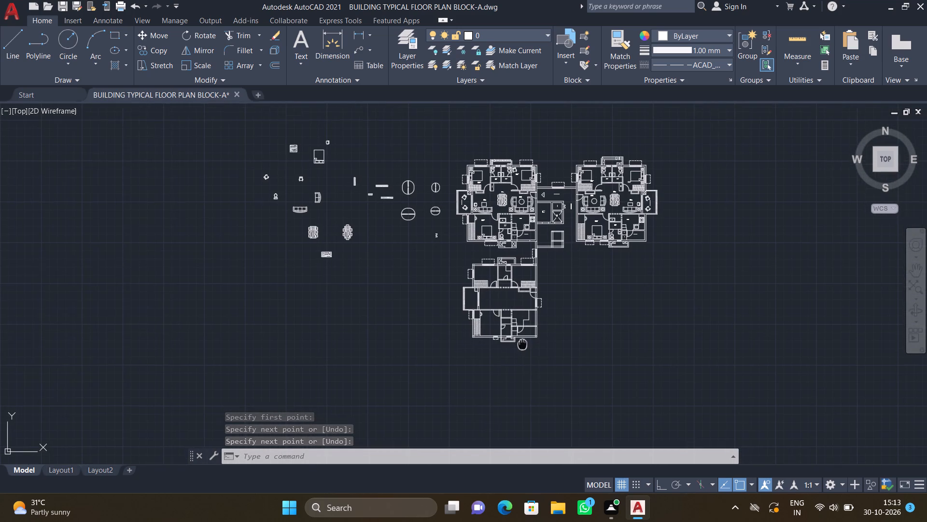
middle_click_drag(520, 337, 499, 303)
scroll(463, 313, "up", 3)
scroll(512, 248, "up", 4)
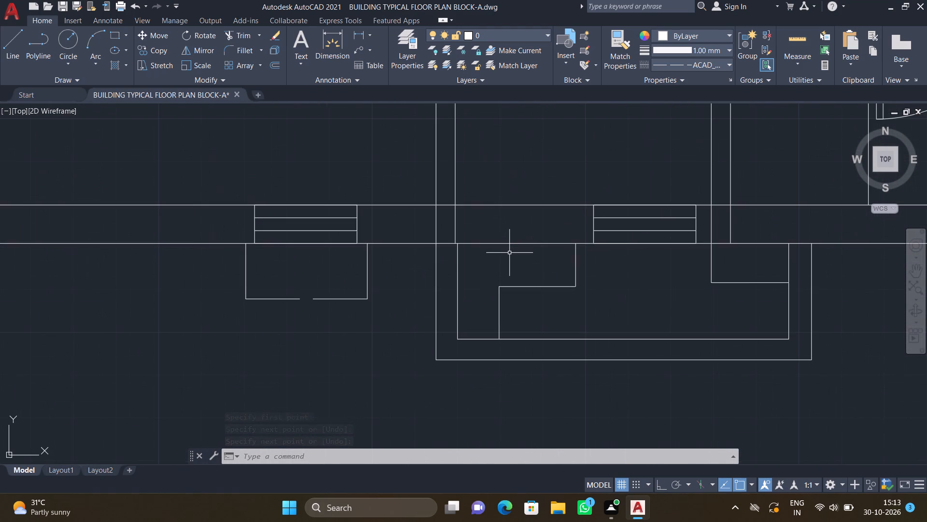
key("l")
key("Return")
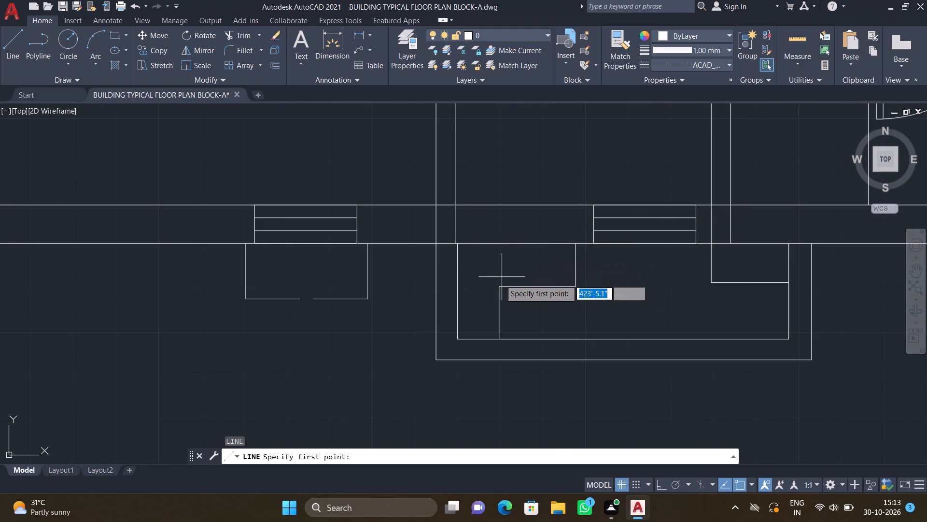
scroll(496, 291, "up", 3)
left_click(491, 277)
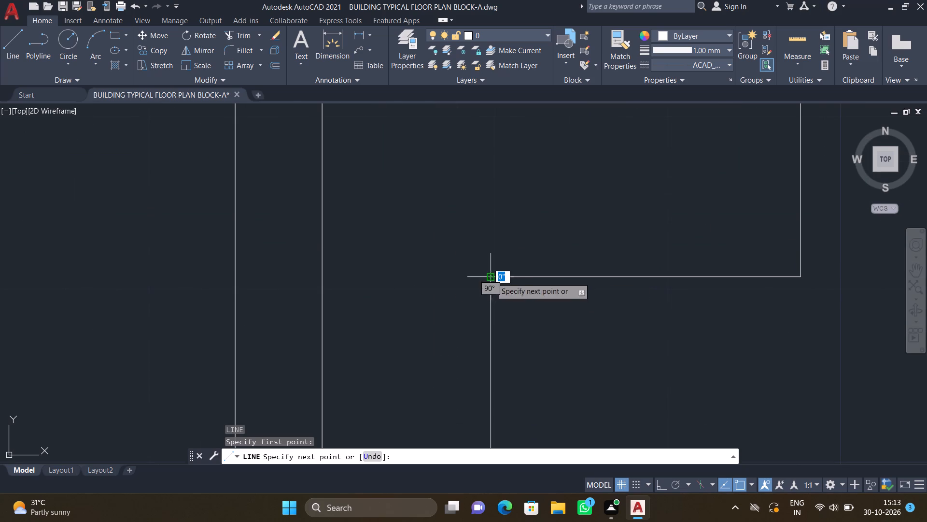
scroll(551, 204, "down", 2)
scroll(640, 174, "up", 1)
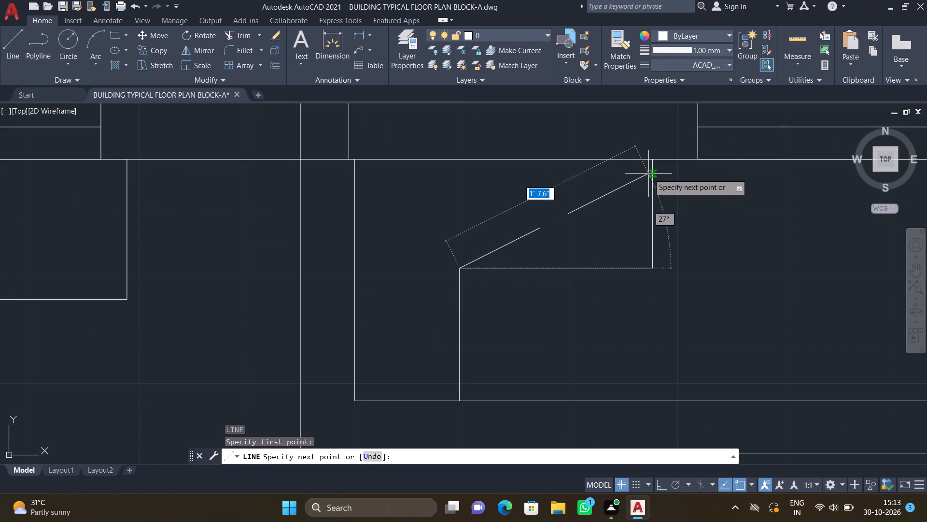
scroll(652, 160, "up", 2)
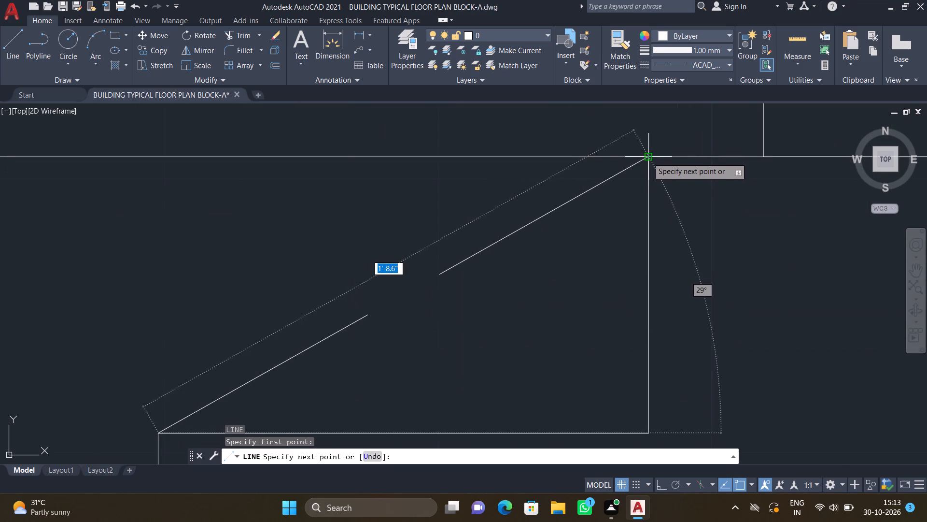
left_click(648, 157)
key("Return")
Draw the crossing dashed diagonal from the lower-right corner of the bottom shaft's wide upper part to the shaft's top-left corner.
key("l")
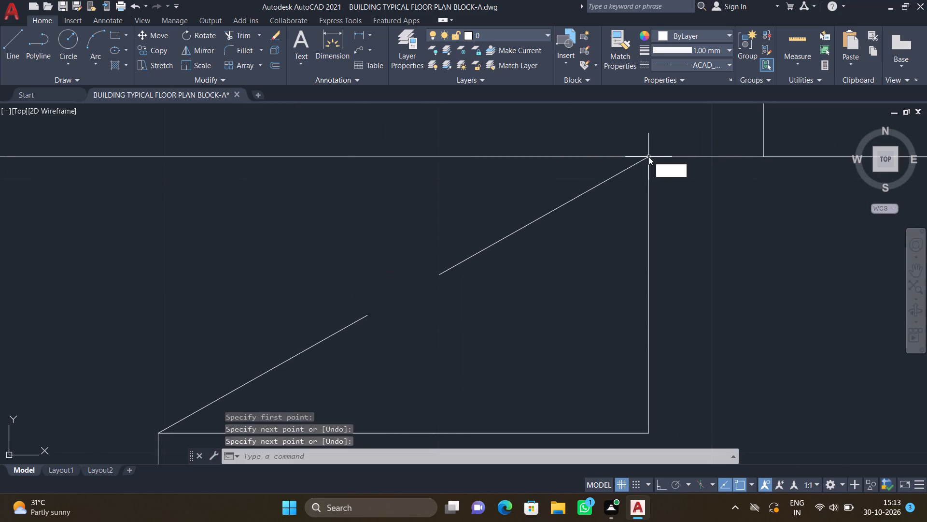
key("Return")
scroll(650, 165, "down", 2)
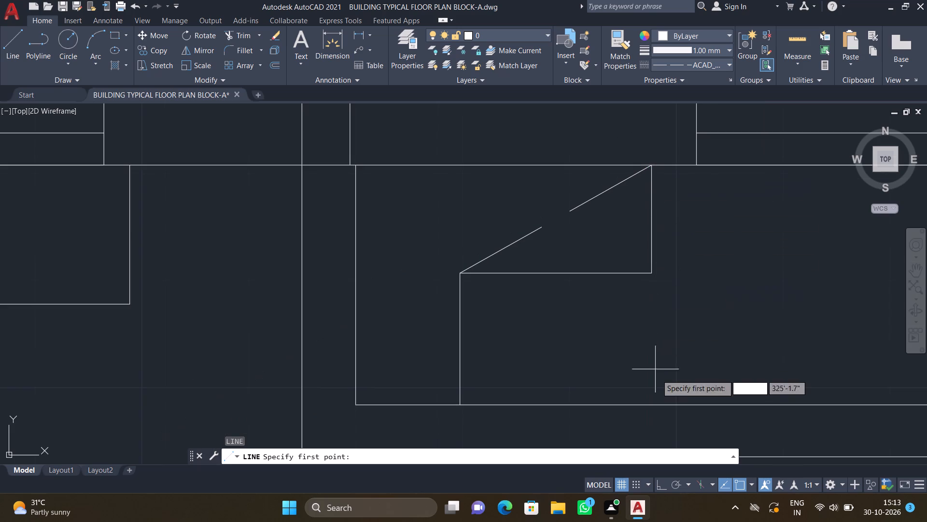
scroll(654, 264, "up", 1)
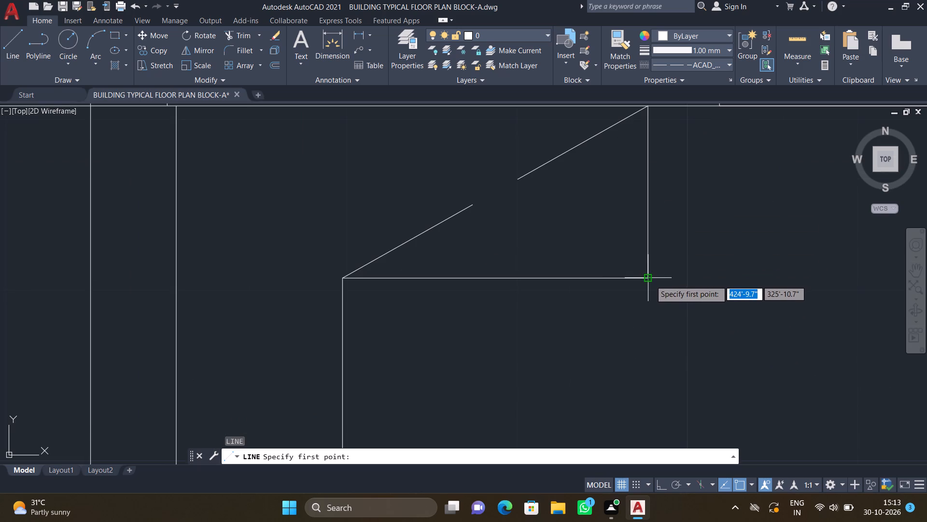
left_click(649, 280)
scroll(291, 236, "down", 1)
middle_click_drag(257, 180, 266, 184)
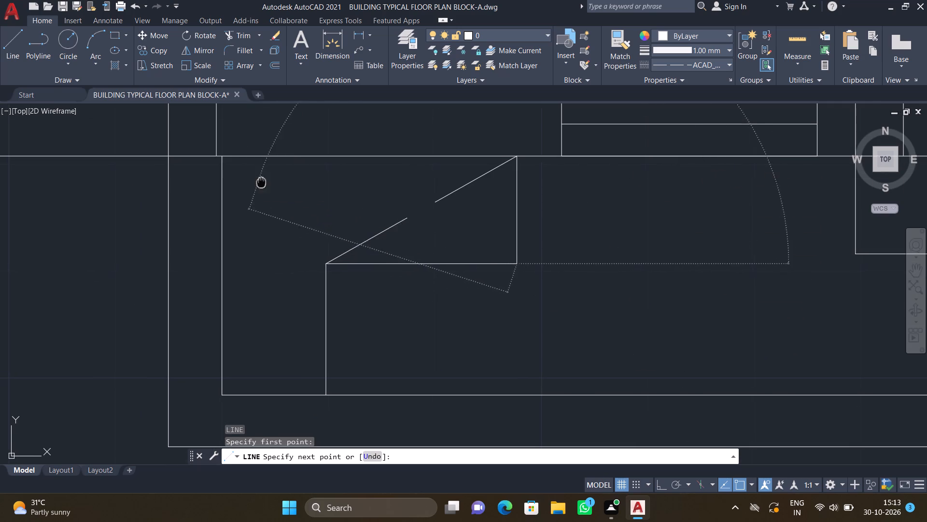
middle_click_drag(266, 184, 392, 220)
scroll(366, 208, "up", 3)
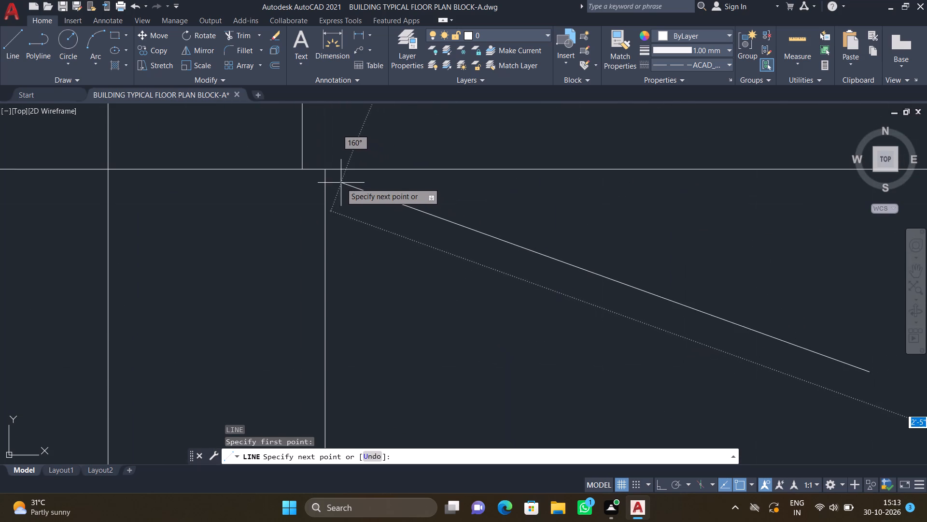
left_click(323, 170)
key("Return")
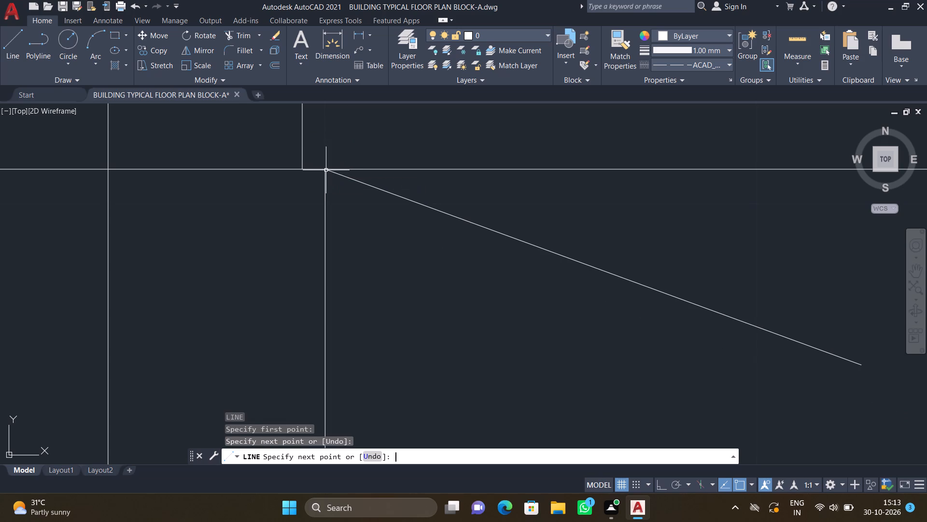
Draw a dashed diagonal about 1'-3.7" long from the bottom L-shaped shaft's inner corner to its bottom-left corner.
scroll(386, 185, "down", 3)
middle_click_drag(427, 277, 458, 237)
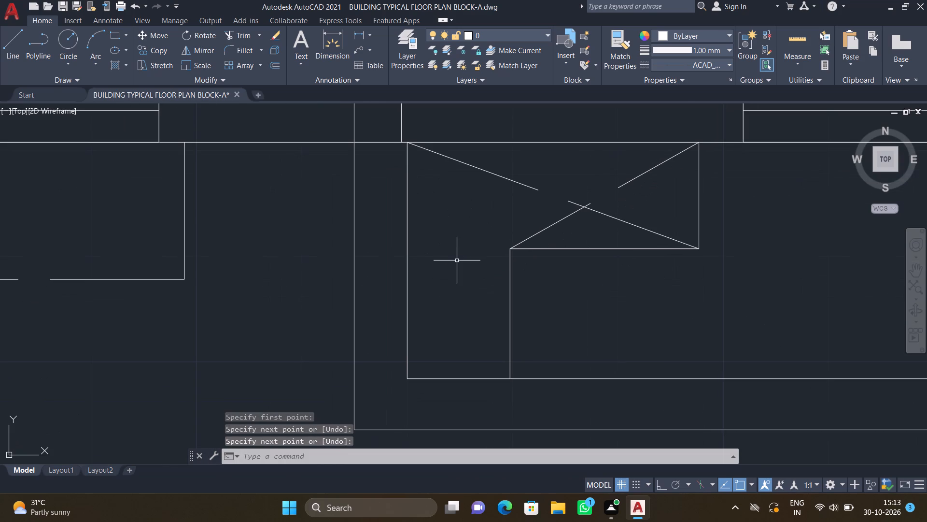
key("l")
key("Return")
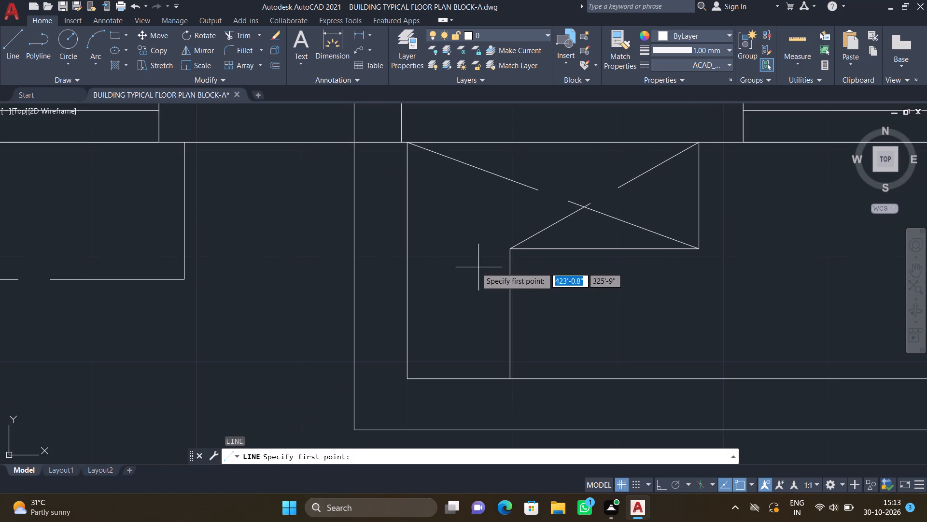
middle_click_drag(520, 281, 512, 223)
scroll(481, 197, "up", 1)
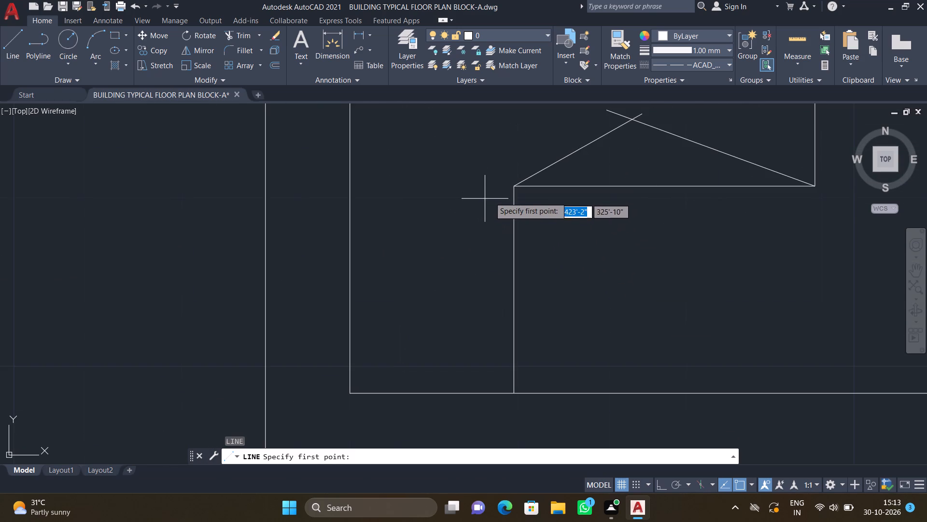
left_click(517, 186)
scroll(401, 304, "down", 2)
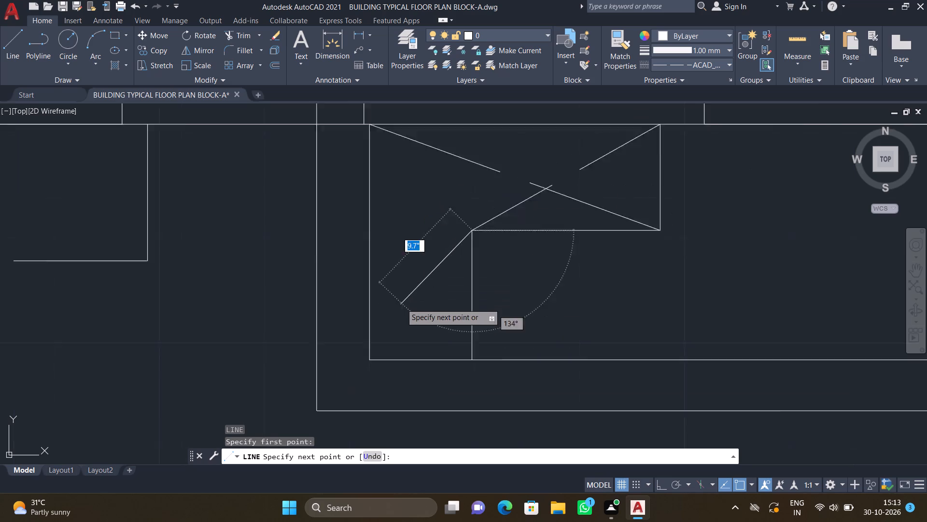
middle_click_drag(384, 338, 410, 244)
scroll(434, 227, "up", 3)
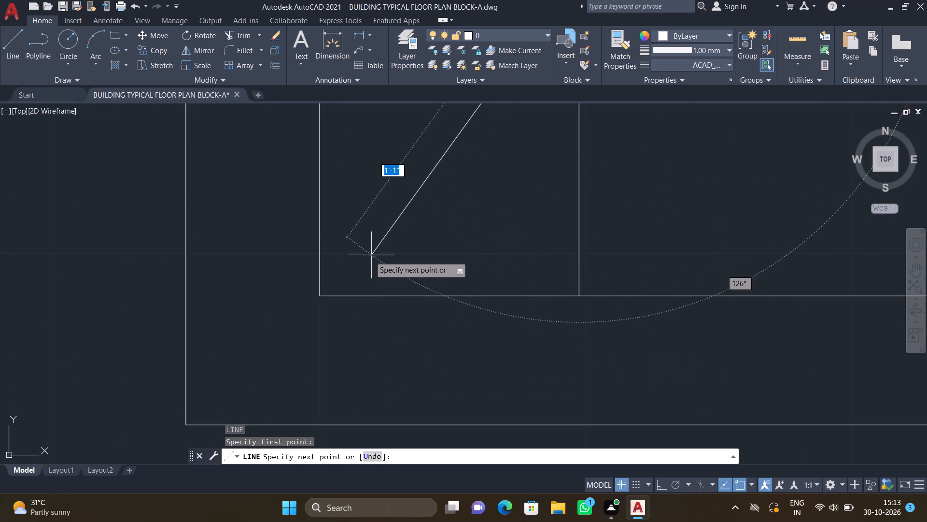
scroll(322, 287, "up", 4)
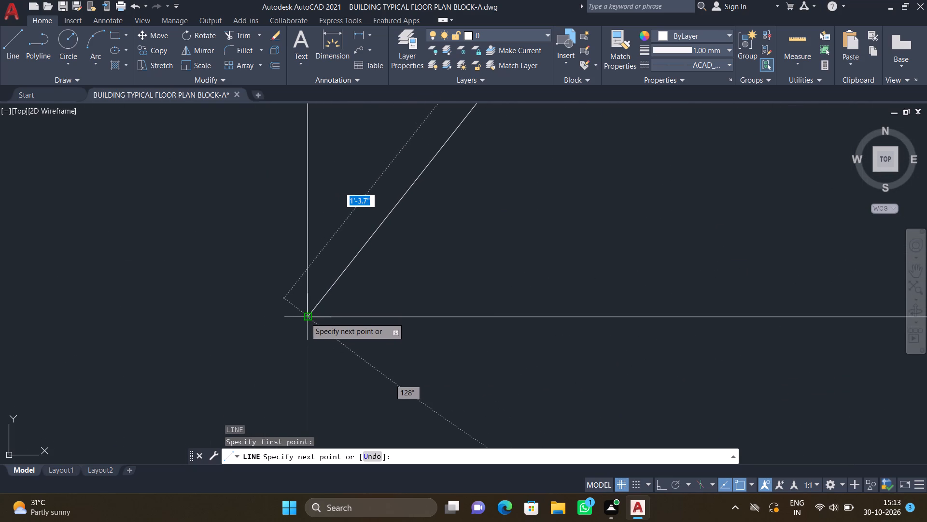
left_click(305, 317)
key("Return")
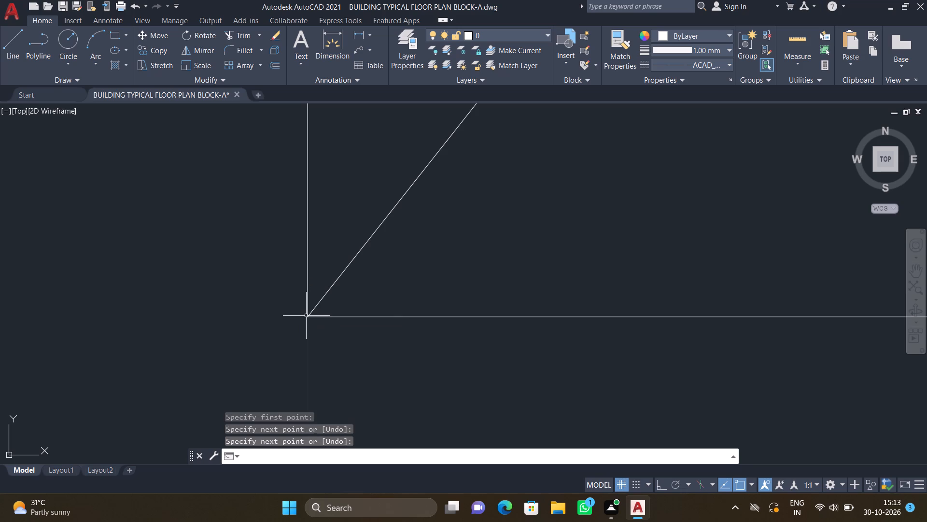
Draw the crossing dashed diagonal, about 2'-0.4" long, from the lower-right corner of the L-shaped shaft's narrow part to its top-left corner.
scroll(314, 318, "down", 4)
middle_click_drag(399, 256, 396, 308)
scroll(399, 302, "down", 3)
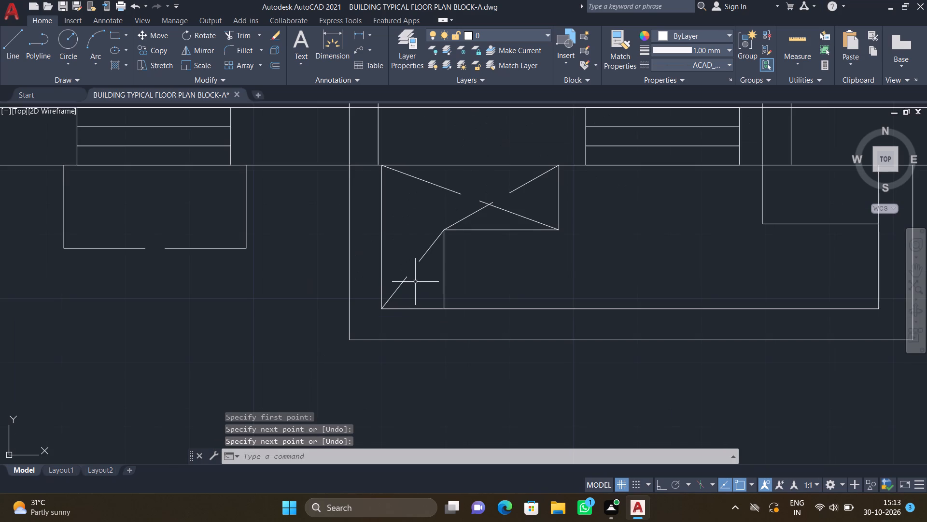
key("l")
key("Return")
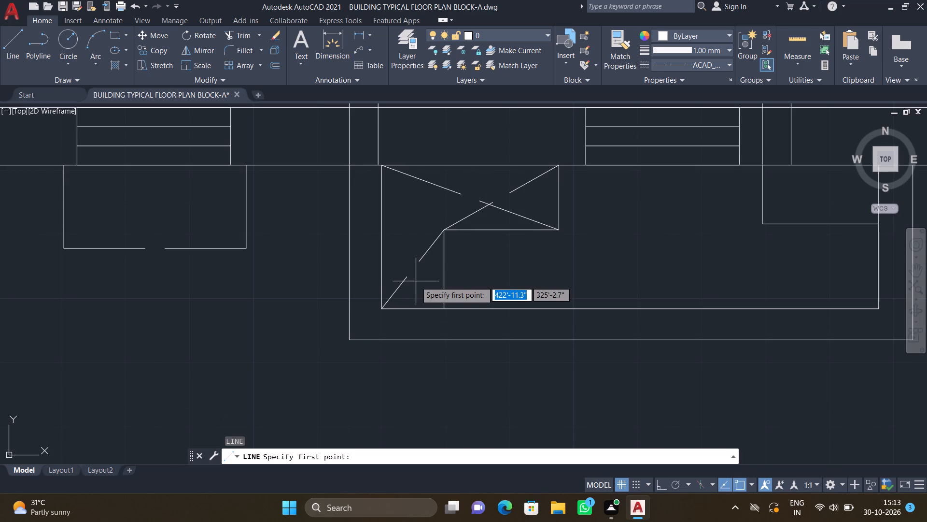
scroll(461, 311, "up", 1)
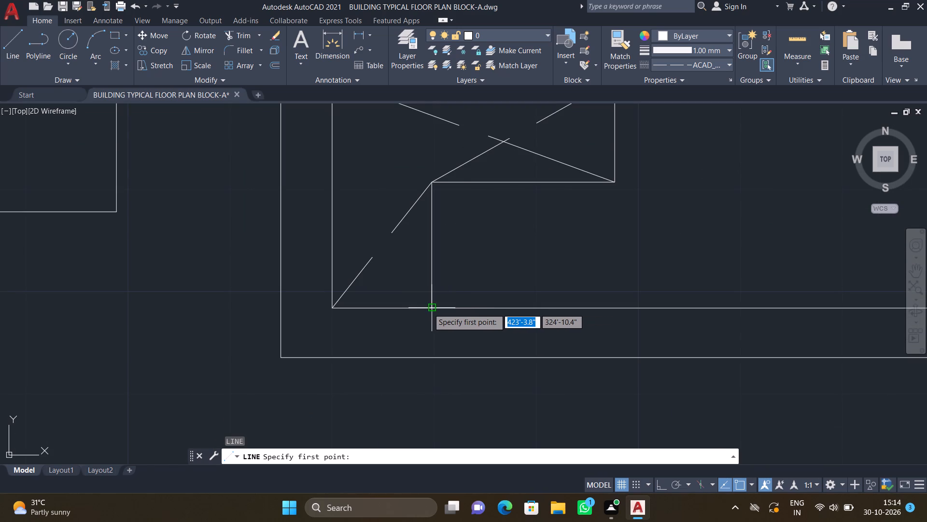
left_click_drag(429, 307, 429, 303)
scroll(378, 236, "down", 2)
middle_click_drag(368, 208, 395, 253)
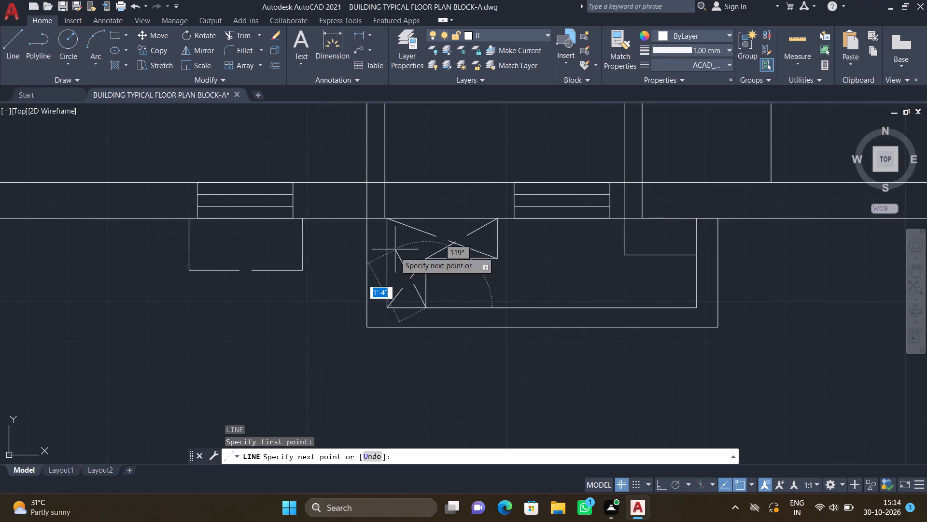
scroll(394, 222, "up", 5)
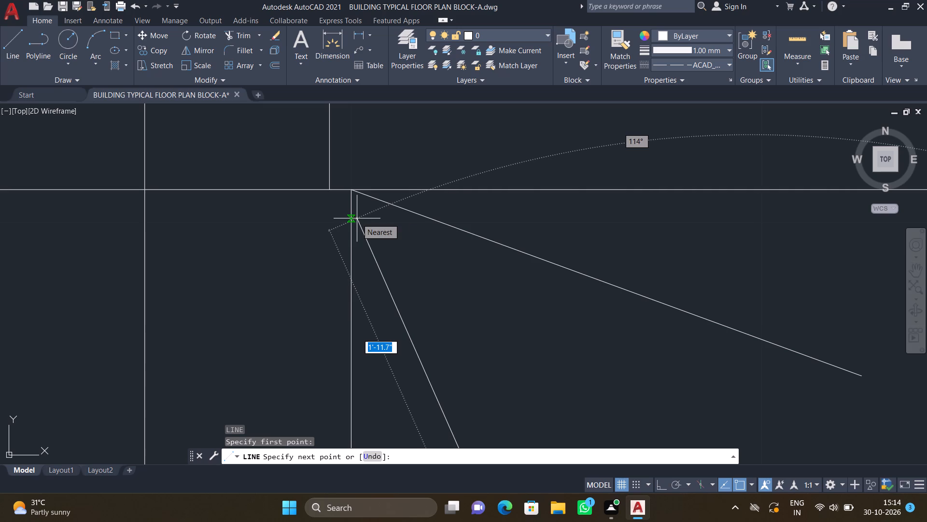
scroll(377, 212, "up", 2)
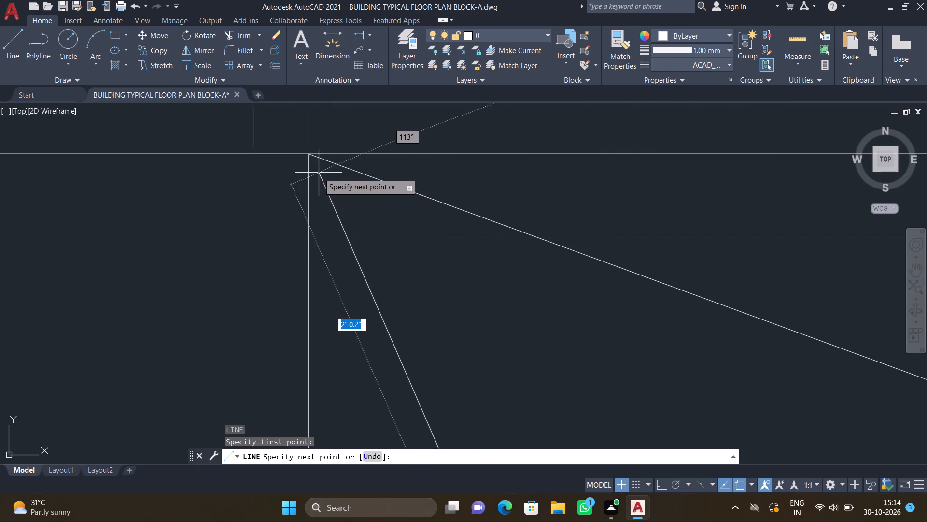
scroll(314, 164, "up", 2)
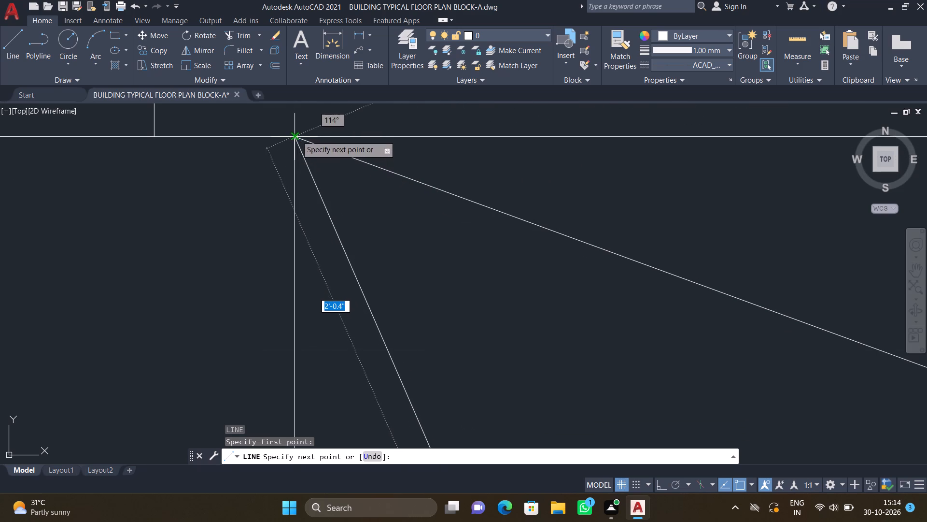
left_click(296, 135)
key("Return")
In the small rectangular shaft at the bottom duct's right end, draw a dashed diagonal about 1'-8" long from its top-left to bottom-right corner.
scroll(304, 187, "down", 4)
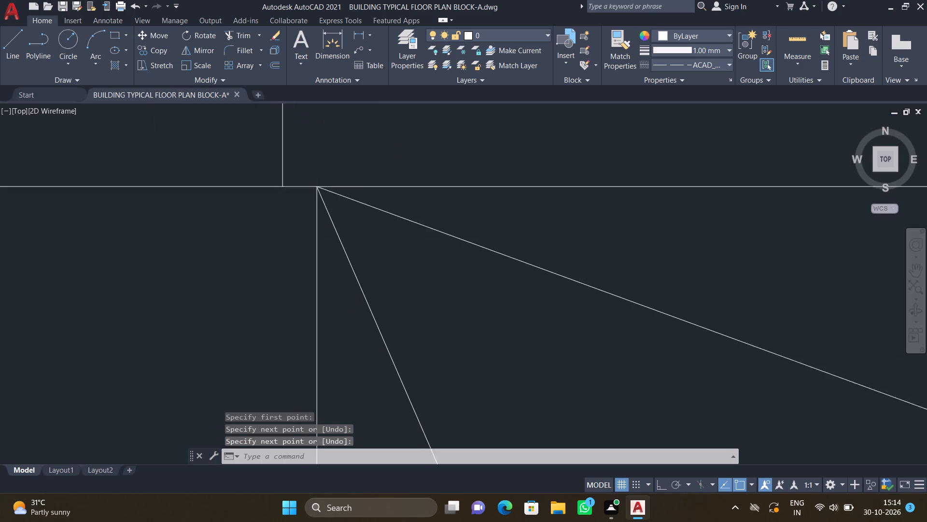
scroll(398, 227, "down", 4)
scroll(488, 309, "down", 1)
middle_click_drag(476, 304, 370, 289)
scroll(421, 297, "down", 2)
scroll(510, 277, "up", 1)
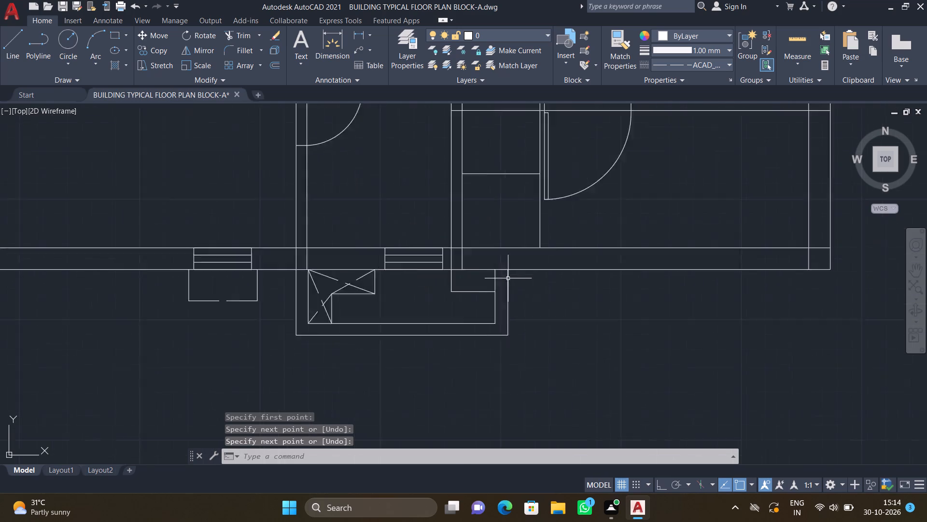
scroll(508, 278, "up", 2)
scroll(445, 279, "up", 2)
key("l")
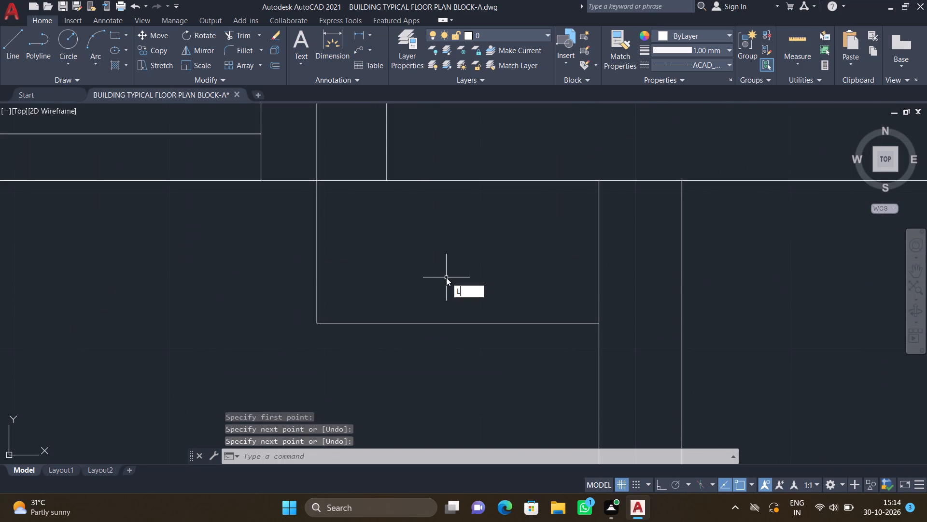
key("Return")
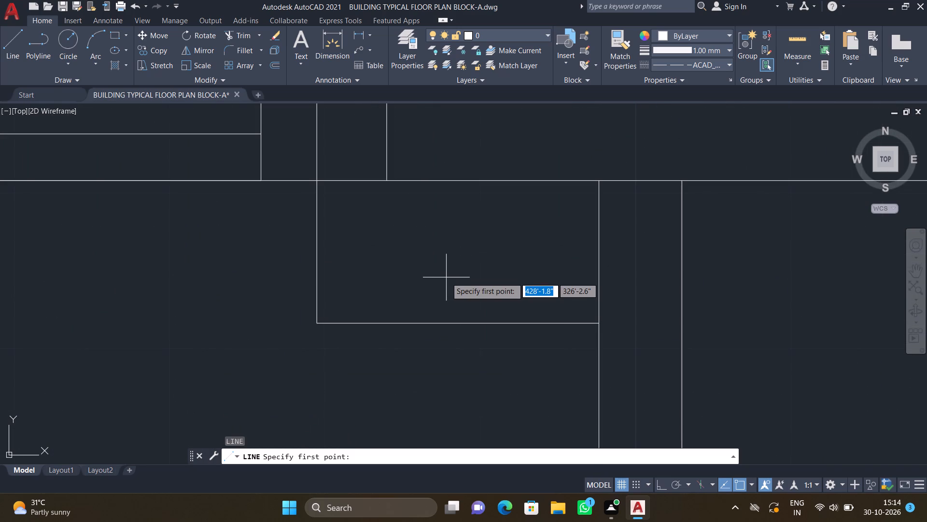
left_click_drag(315, 180, 329, 188)
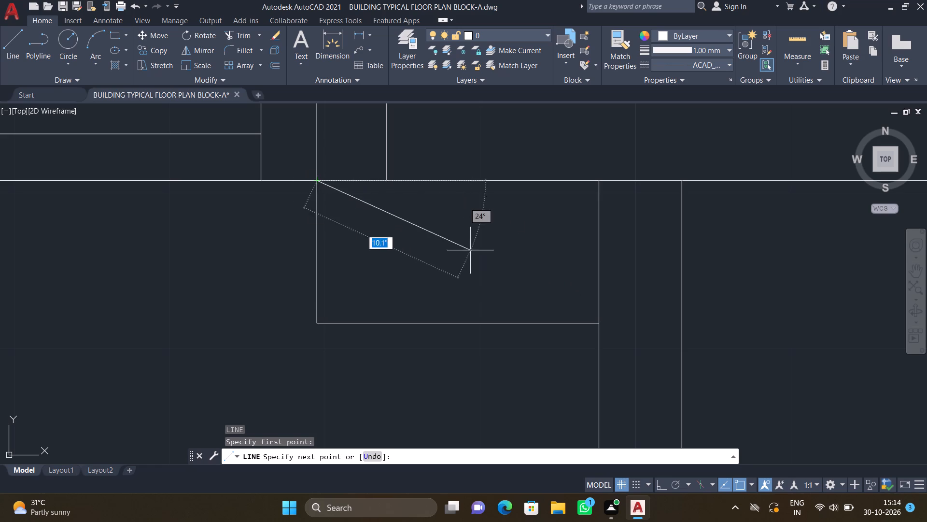
scroll(585, 309, "up", 1)
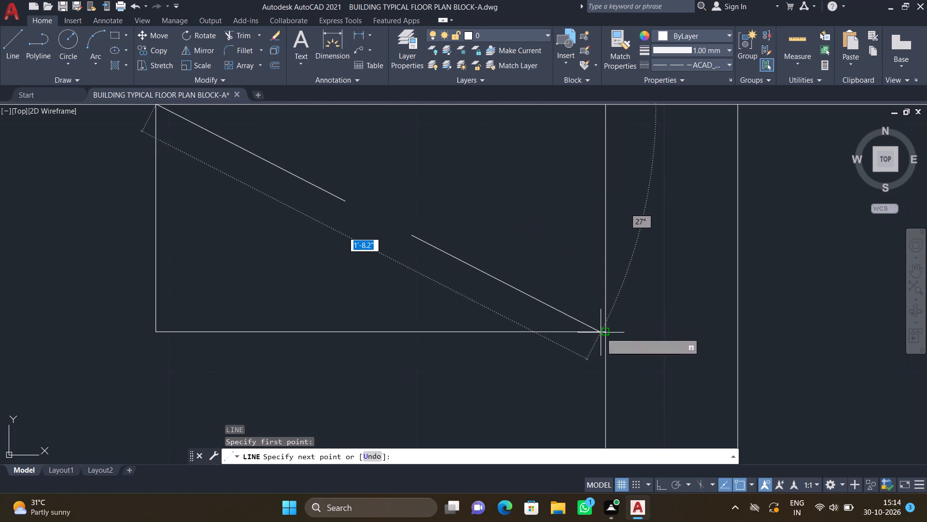
left_click(608, 333)
key("Return")
Draw the crossing dashed diagonal from the small rectangular shaft's bottom-left corner to its top-right corner.
key("l")
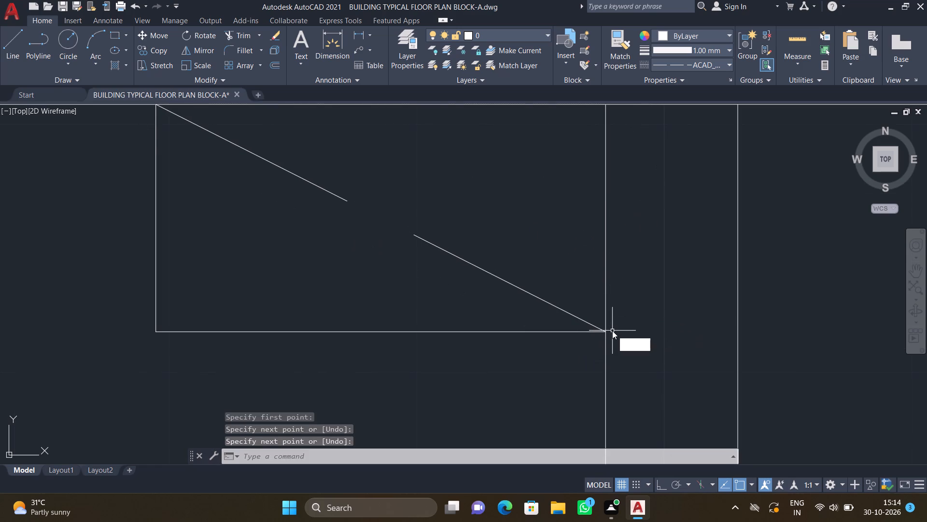
key("Return")
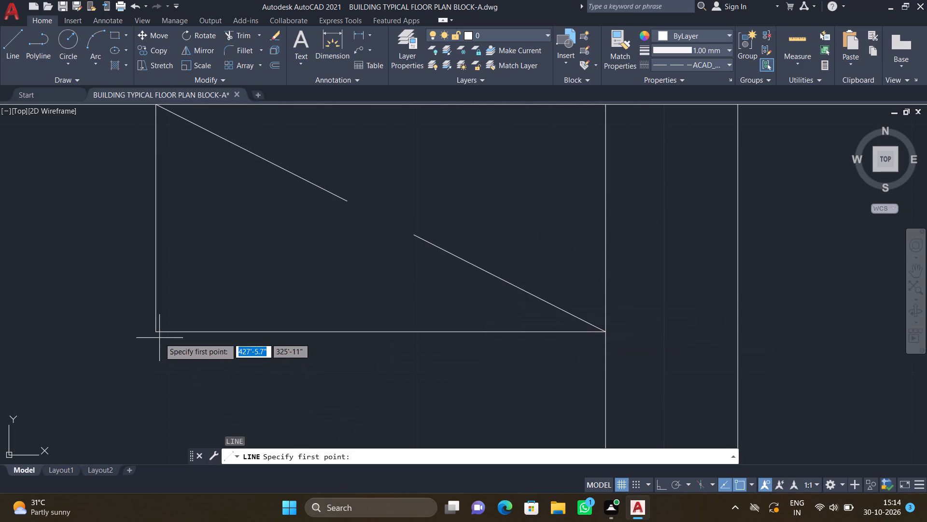
left_click_drag(157, 329, 162, 329)
scroll(280, 288, "down", 1)
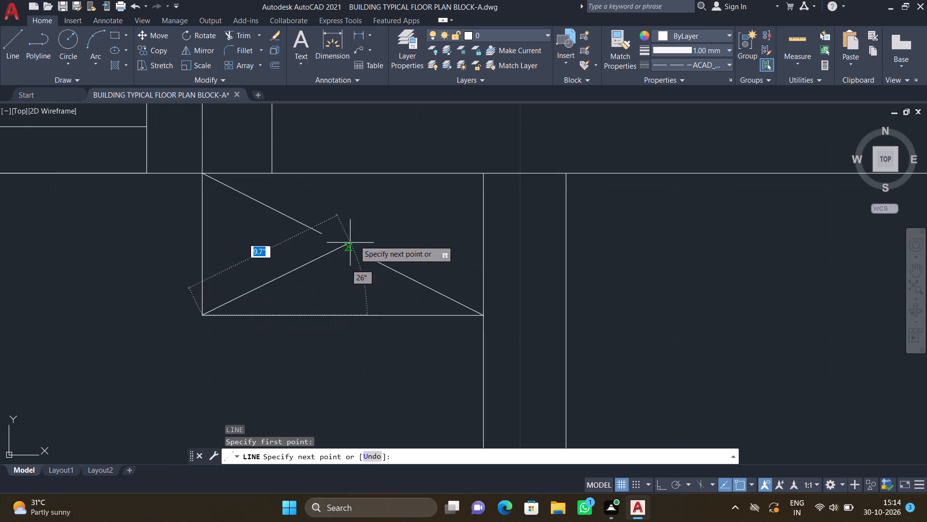
scroll(435, 203, "down", 1)
scroll(470, 193, "up", 4)
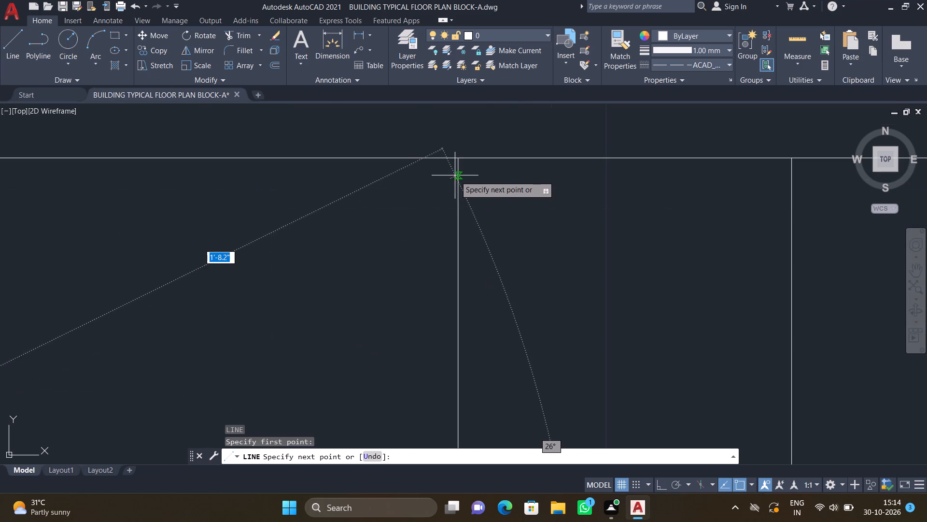
left_click(457, 157)
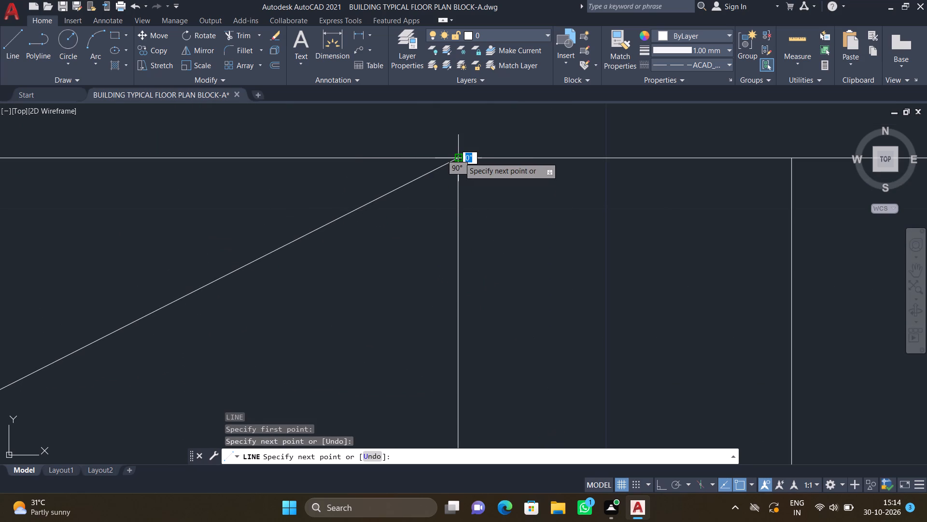
key("Return")
In the balcony's upper corner shaft, draw a dashed diagonal about 2'-2.3" long from the inner outline's top-left corner to its bottom-right corner.
scroll(456, 174, "down", 4)
scroll(408, 236, "down", 3)
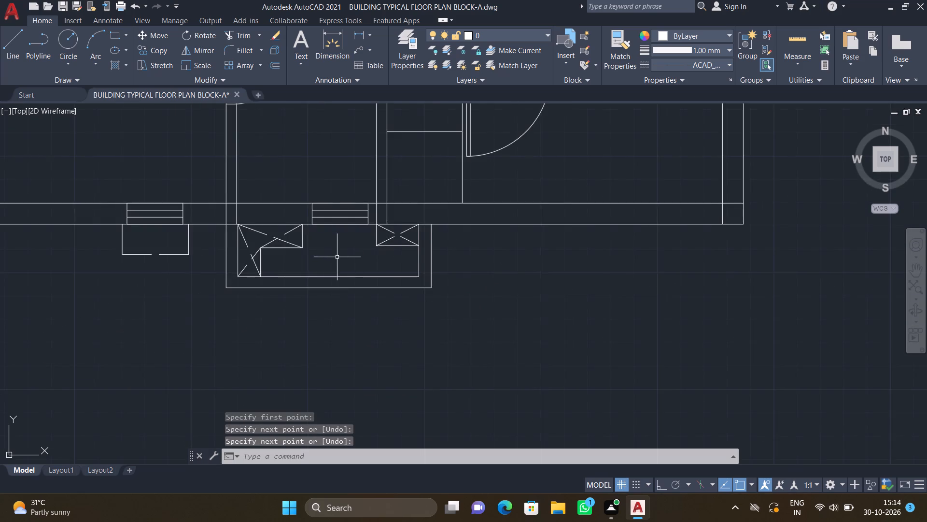
middle_click_drag(340, 261, 390, 270)
scroll(394, 274, "down", 3)
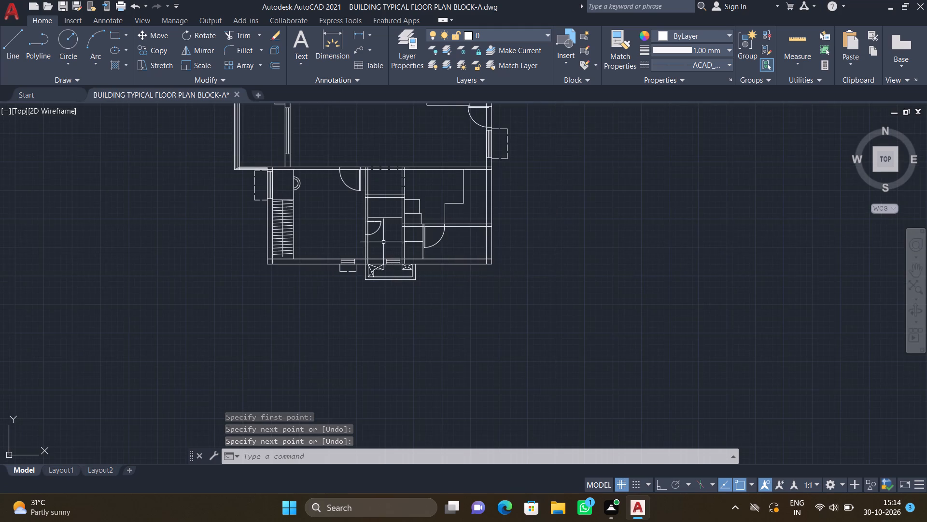
middle_click_drag(383, 243, 421, 364)
scroll(311, 213, "up", 2)
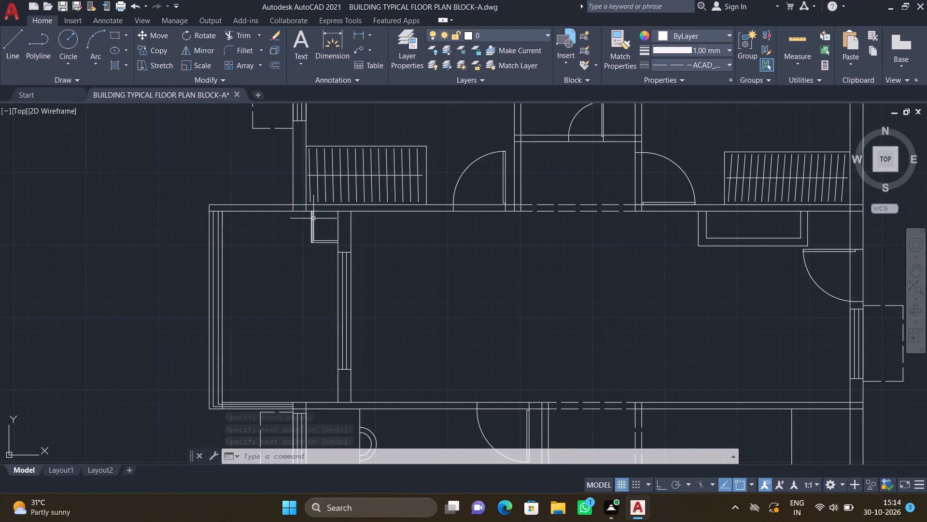
scroll(322, 216, "up", 2)
key("l")
key("Return")
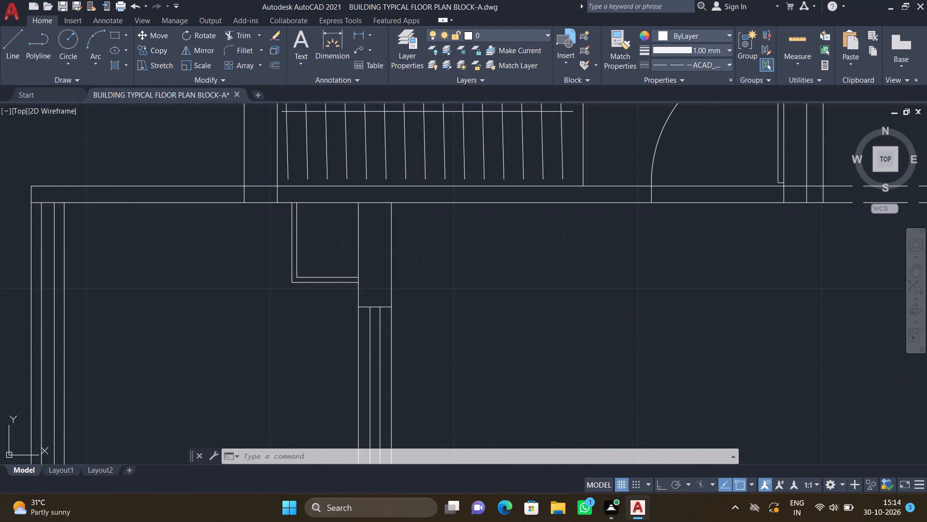
scroll(300, 206, "up", 2)
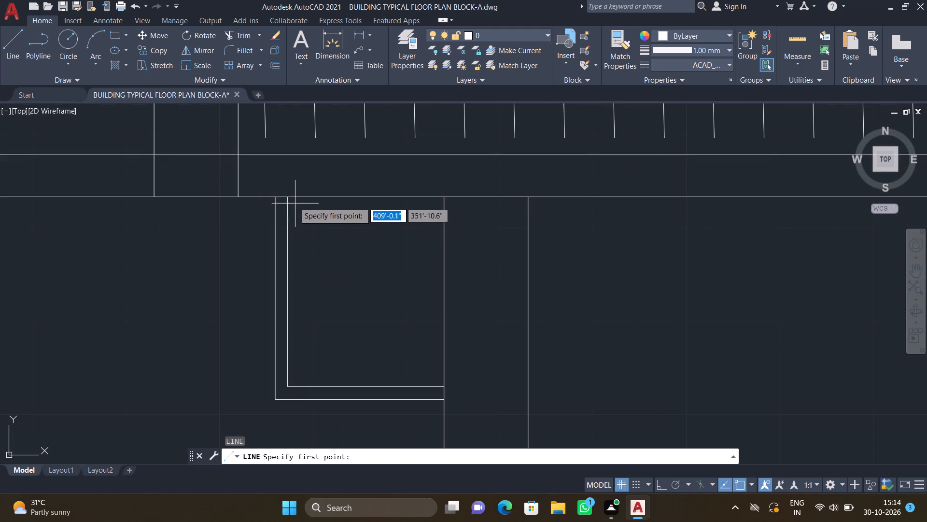
left_click_drag(287, 194, 293, 201)
middle_click_drag(414, 324, 408, 316)
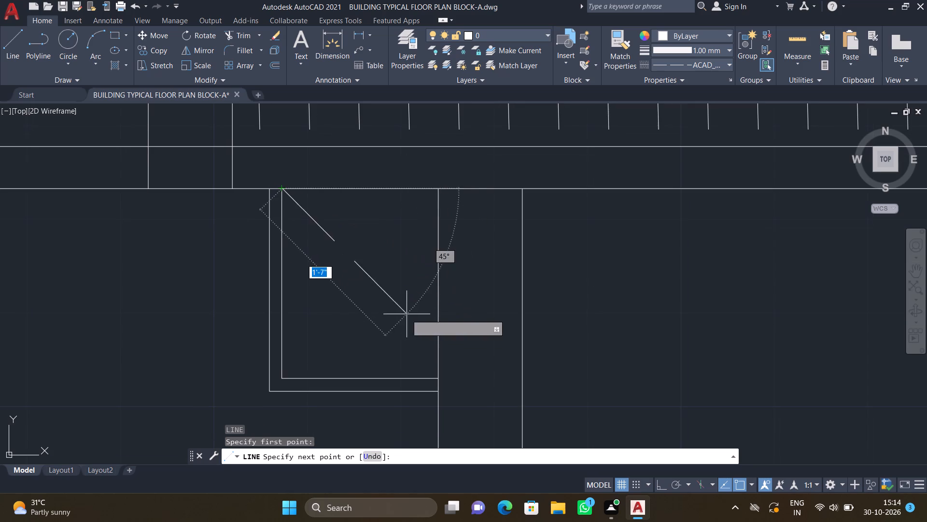
scroll(423, 367, "up", 1)
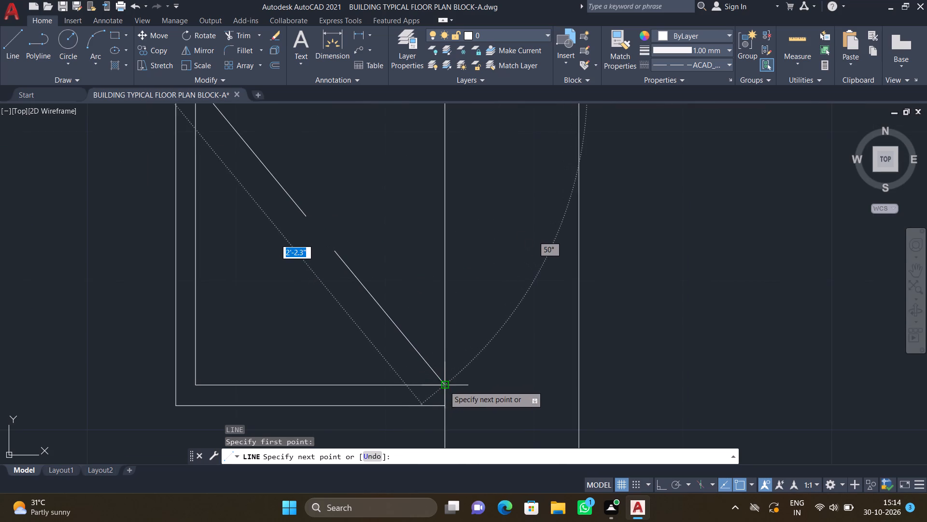
left_click(445, 386)
key("Return")
In the balcony's upper corner shaft, draw the crossing dashed diagonal, about 2'-2.2" long, from the inner outline's bottom-left corner to its top-right corner.
key("l")
key("Return")
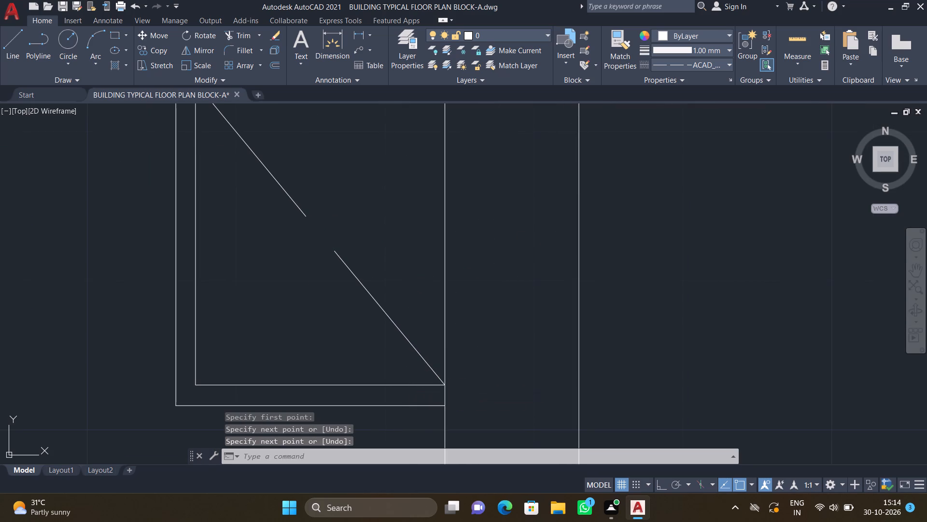
left_click(197, 385)
scroll(248, 326, "down", 3)
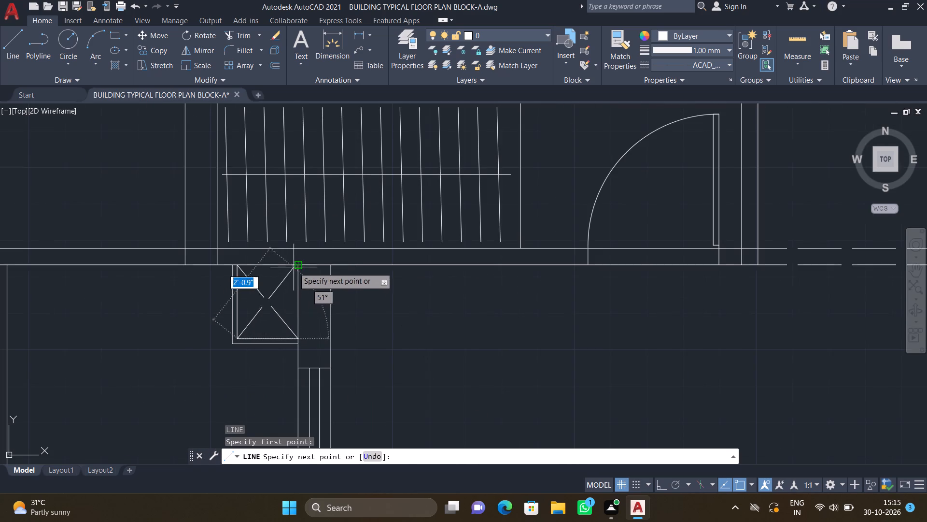
scroll(294, 268, "up", 5)
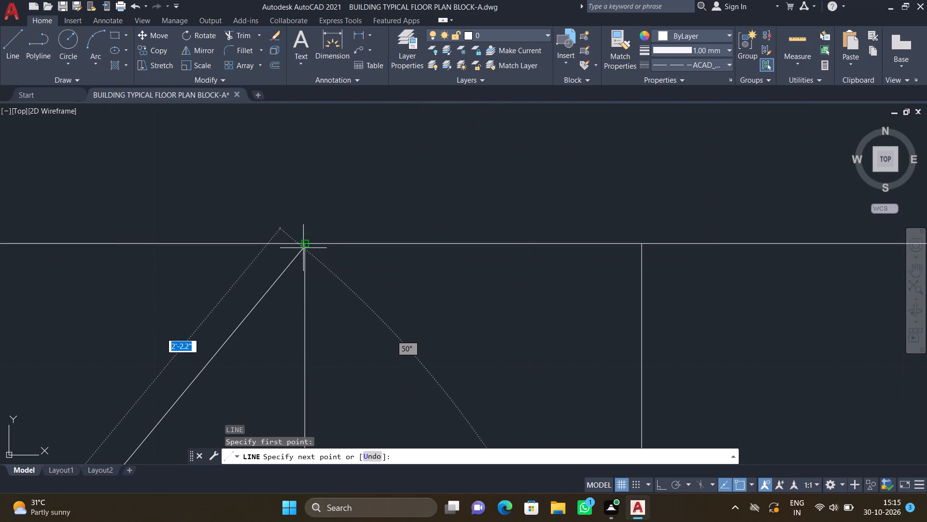
left_click(305, 245)
key("Return")
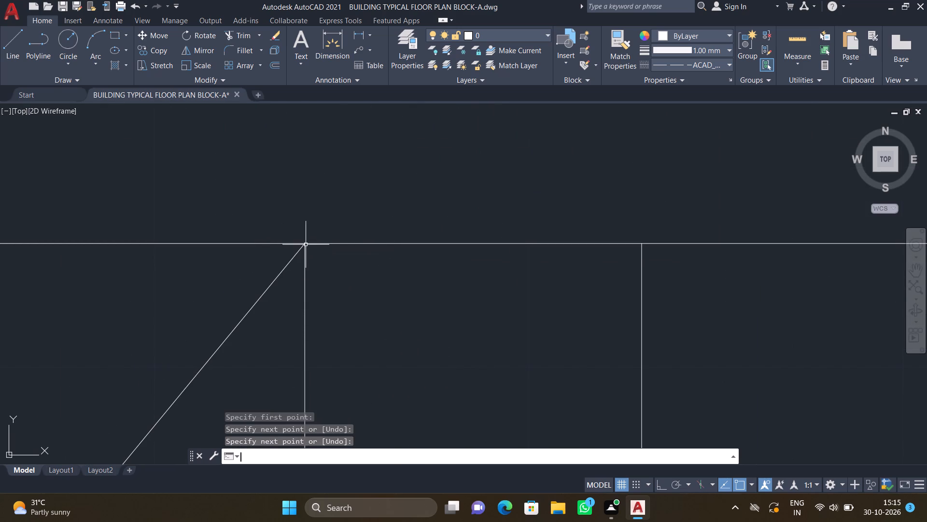
Set the current linetype back to Continuous.
scroll(322, 268, "down", 6)
middle_click_drag(283, 349, 320, 331)
scroll(320, 331, "down", 1)
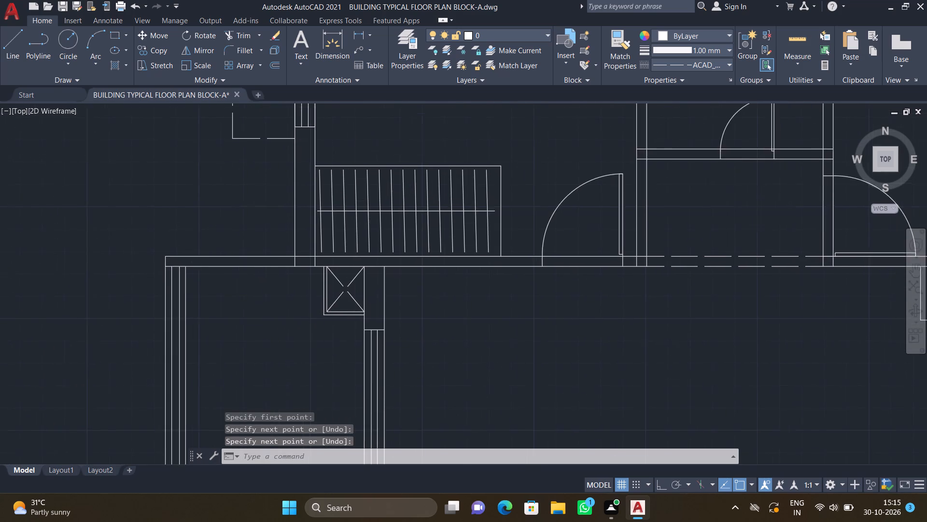
scroll(320, 331, "down", 1)
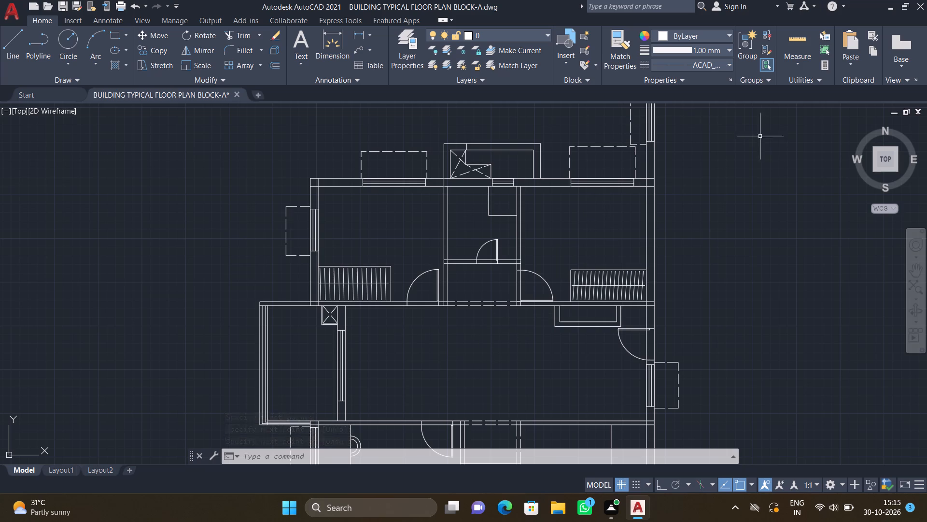
scroll(702, 140, "down", 1)
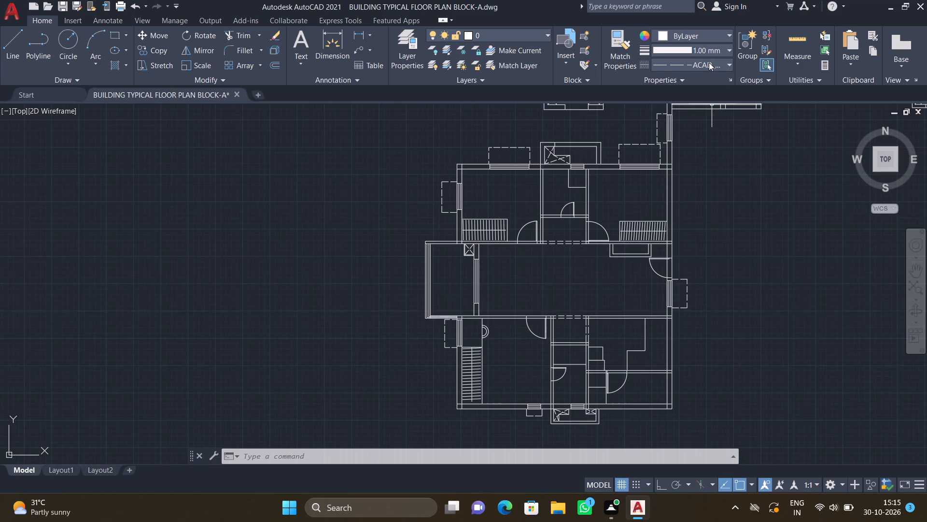
left_click(709, 62)
left_click(699, 117)
Copy the Bedroom-1 bed from the left furnished flat about 49'-9.9" down into the unfurnished flat's upper-left bedroom, headboard beside the outer wall.
scroll(603, 206, "down", 2)
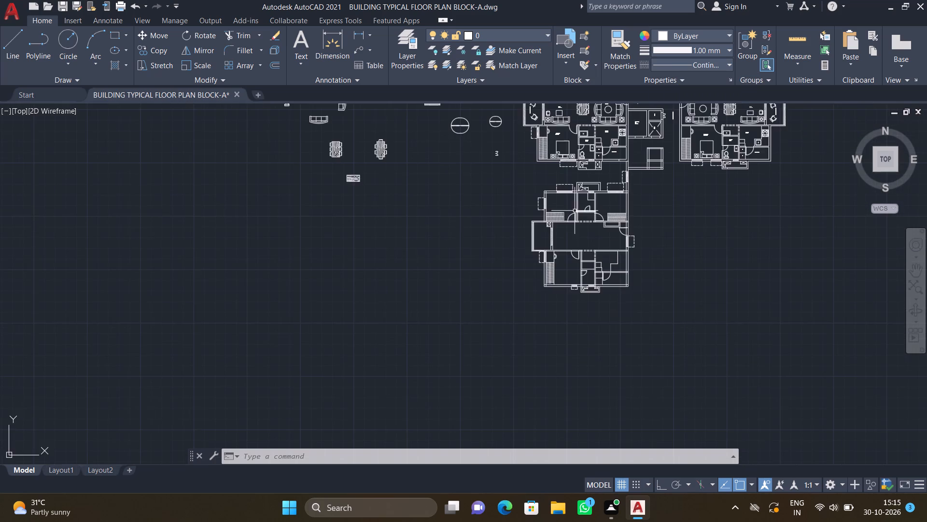
middle_click_drag(569, 207, 524, 404)
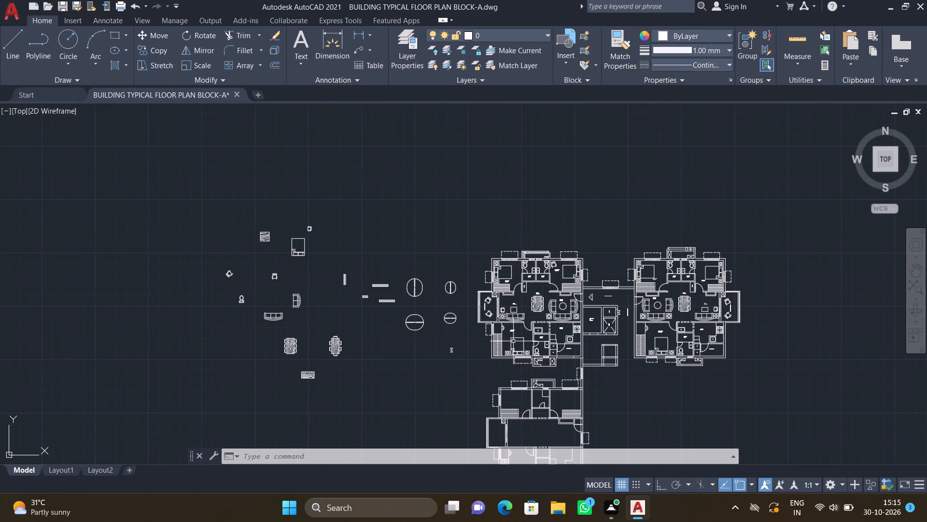
scroll(517, 300, "up", 2)
scroll(507, 246, "up", 2)
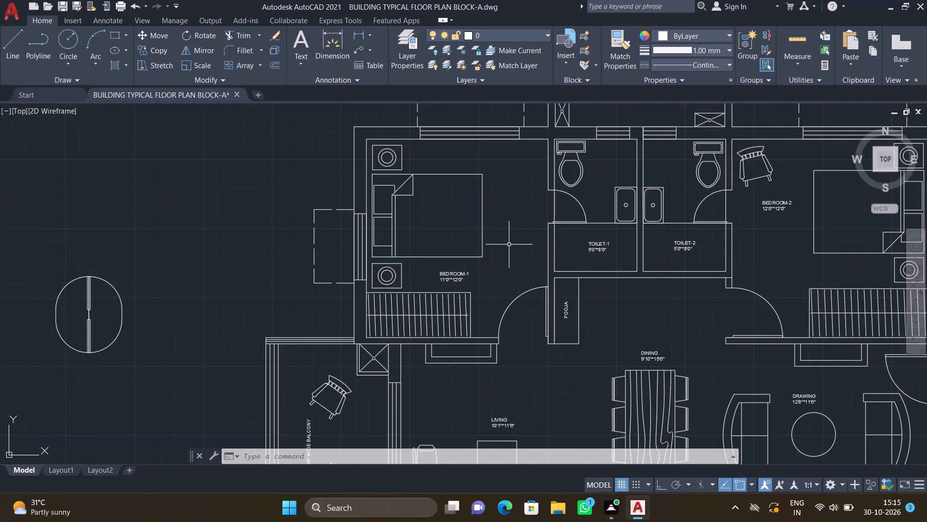
type("CO")
key("Return")
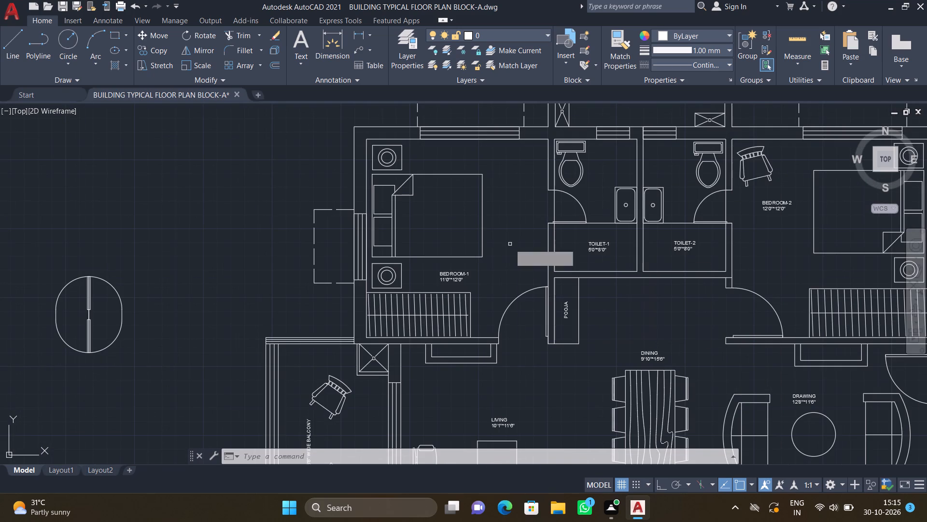
left_click(483, 223)
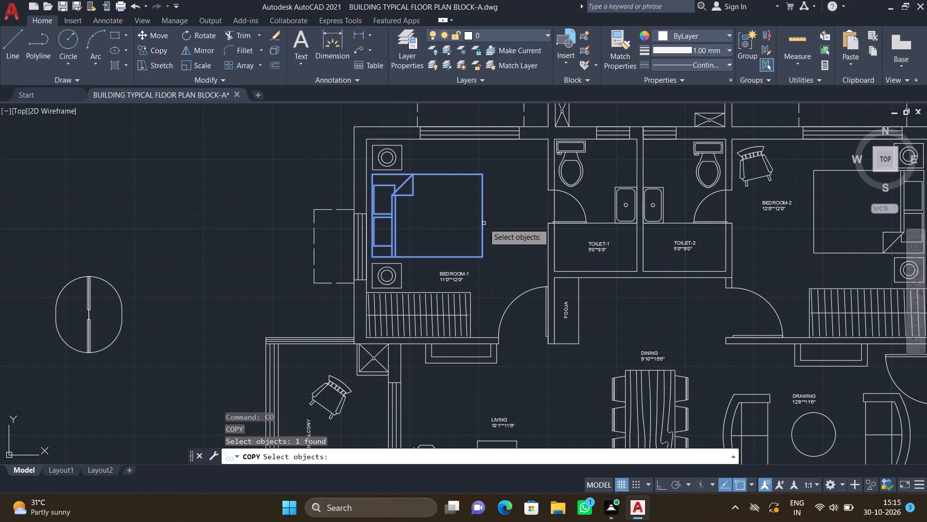
key("Return")
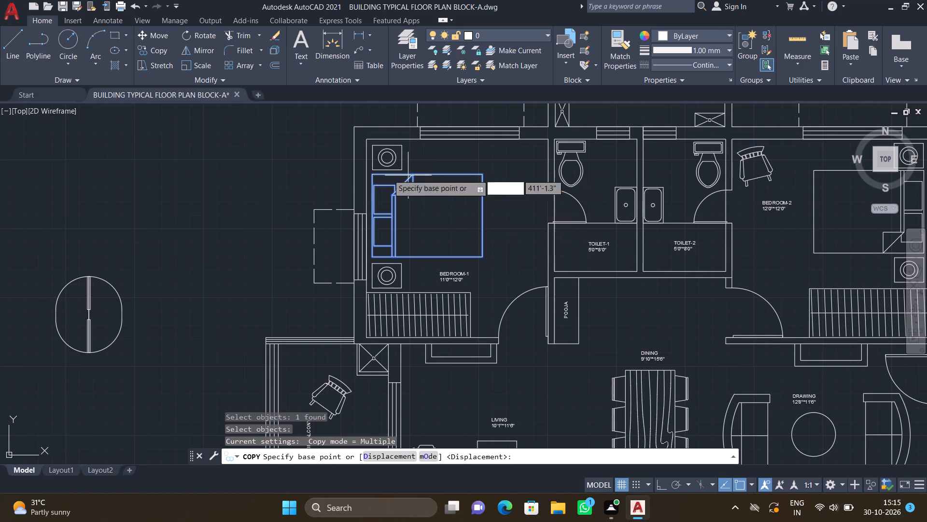
scroll(365, 174, "up", 1)
left_click_drag(379, 172, 380, 172)
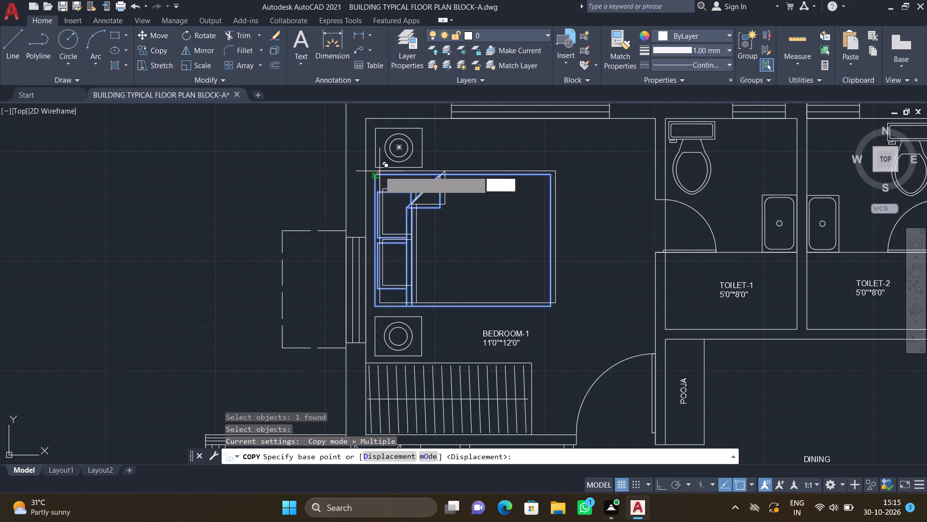
left_click_drag(380, 172, 383, 175)
scroll(423, 237, "down", 3)
middle_click_drag(462, 316, 441, 267)
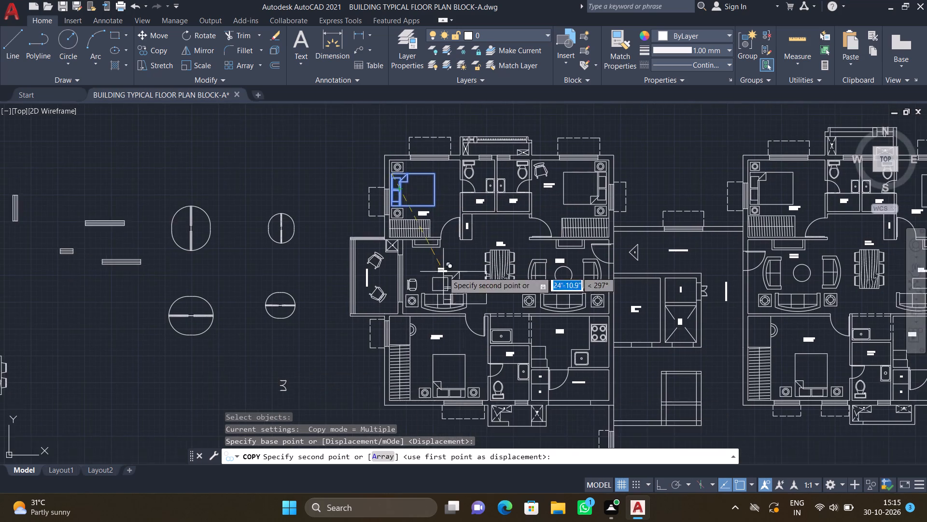
scroll(443, 307, "down", 1)
middle_click_drag(439, 342, 432, 215)
scroll(426, 310, "up", 2)
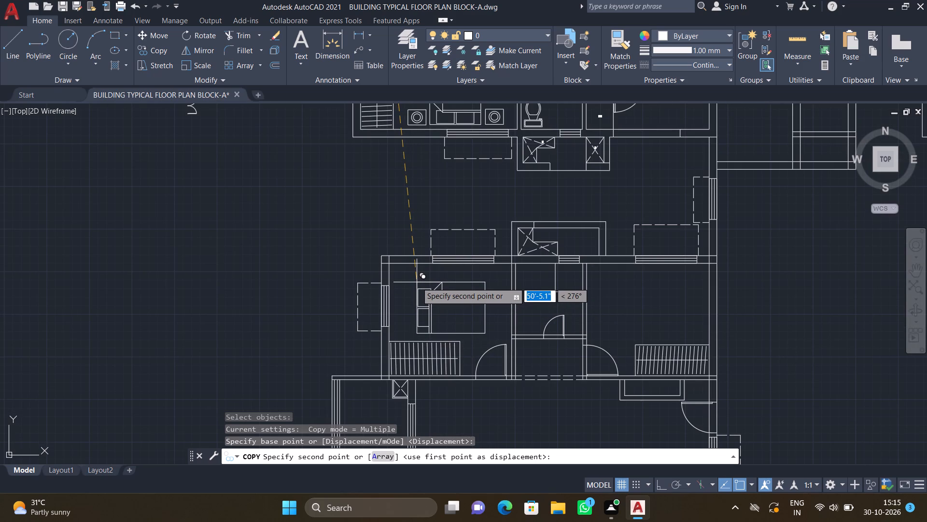
scroll(417, 282, "up", 2)
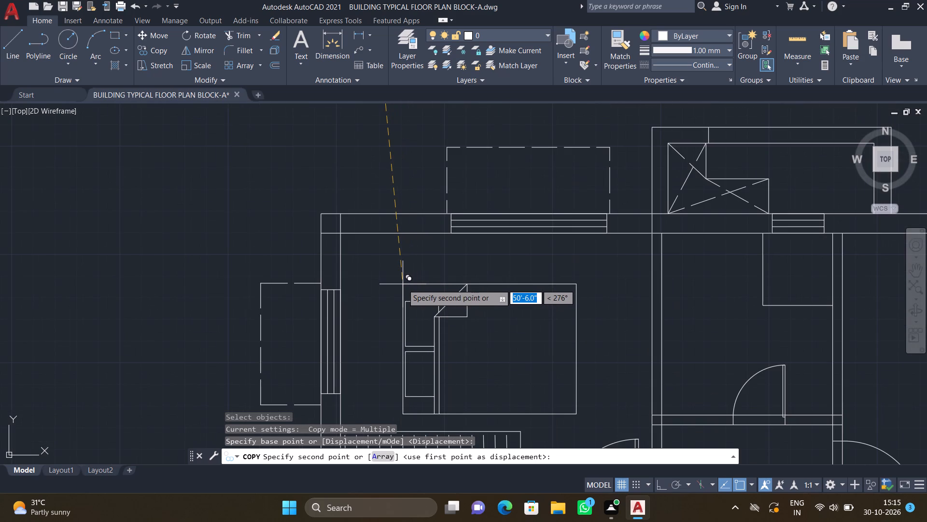
scroll(403, 284, "down", 2)
middle_click_drag(403, 284, 408, 249)
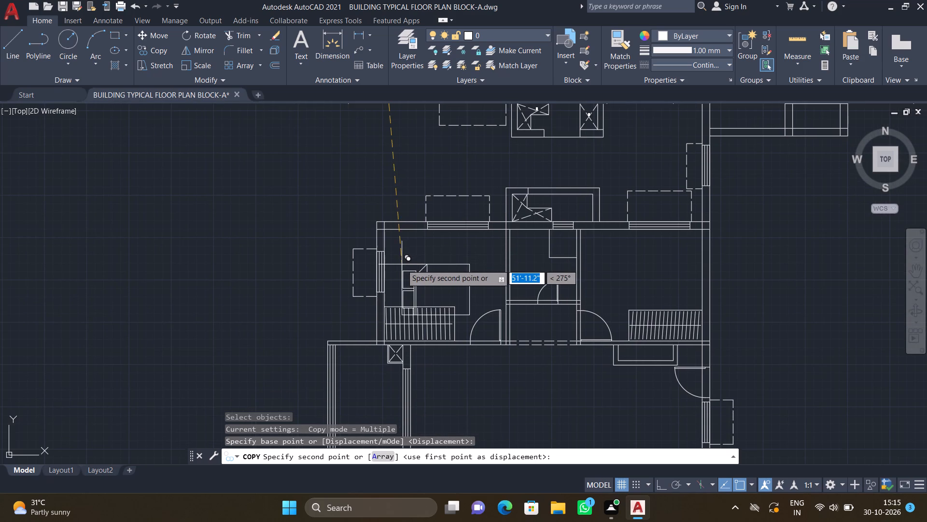
scroll(405, 246, "up", 2)
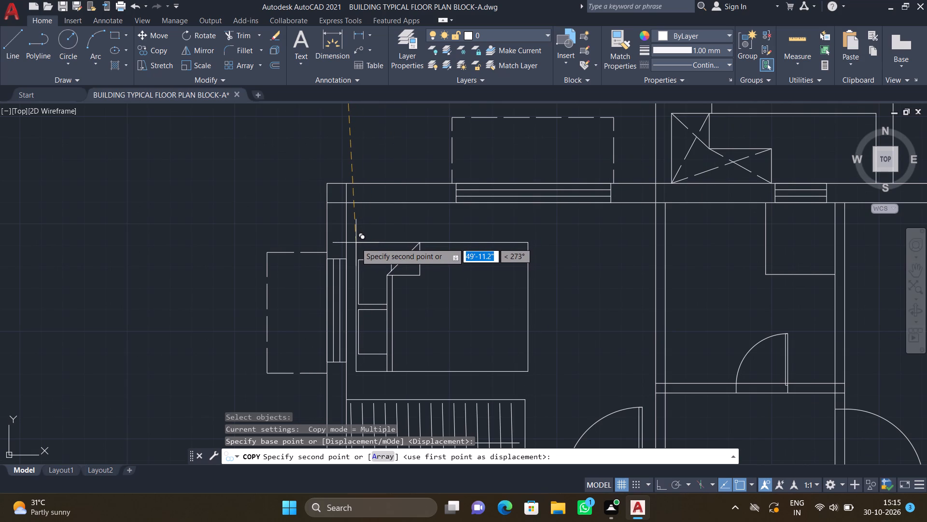
left_click(355, 240)
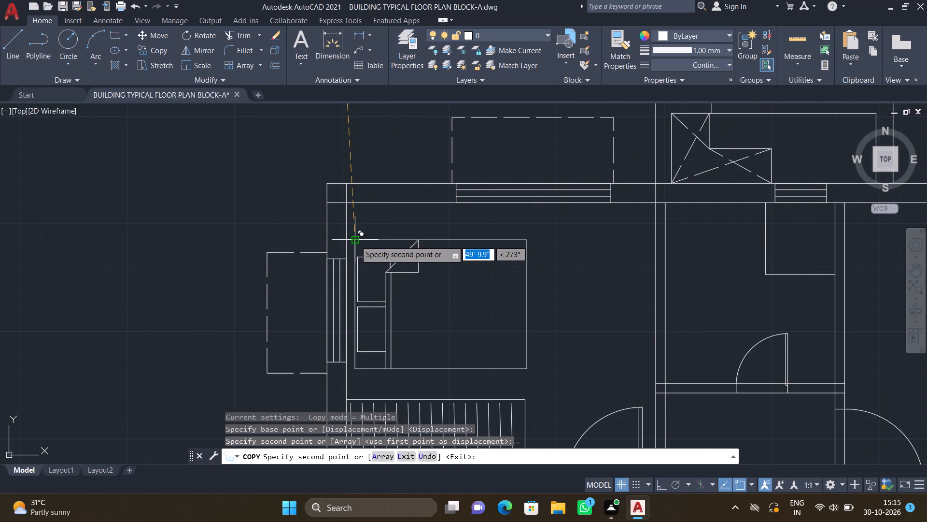
key("Return")
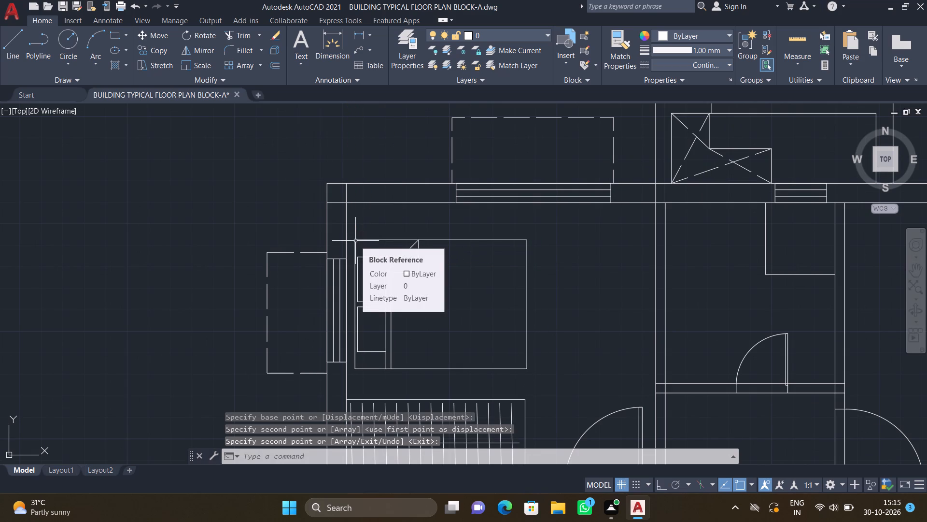
Copy the Bedroom-2 bed from the left furnished flat about 50'-1.9" straight down into the unfurnished flat's upper-right bedroom, headboard beside the right wall.
type("CO")
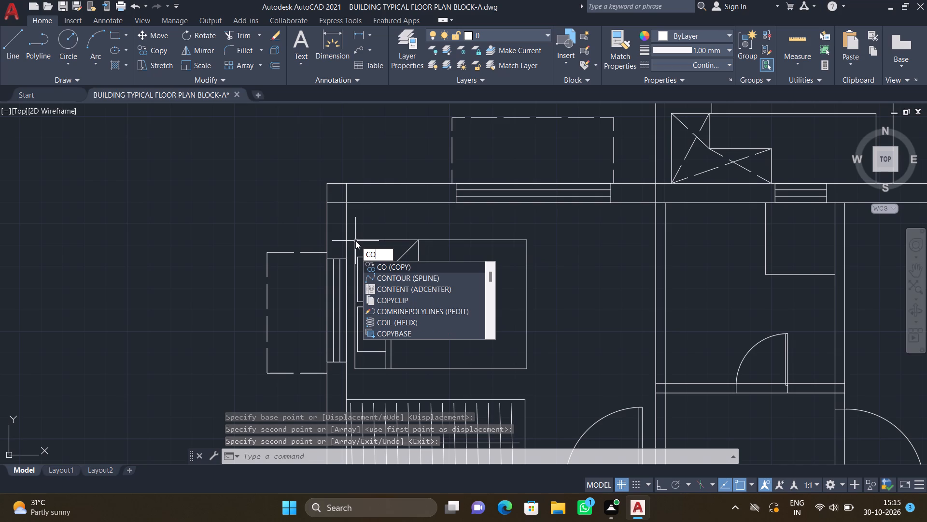
scroll(381, 248, "down", 4)
middle_click_drag(391, 249, 388, 259)
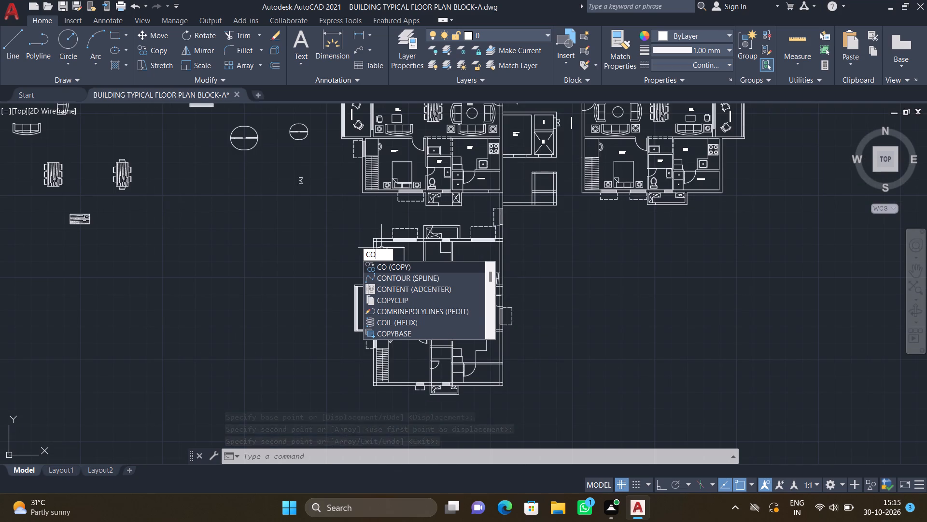
middle_click_drag(388, 259, 373, 316)
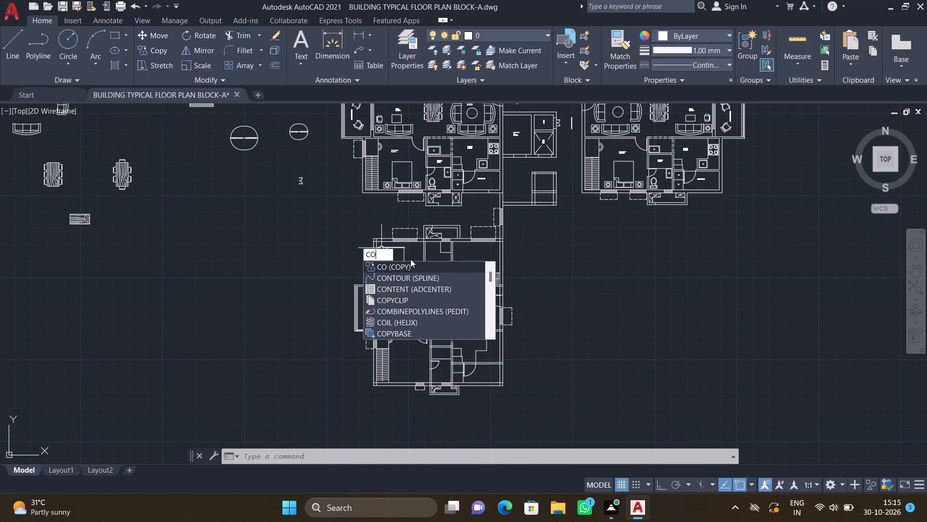
left_click(410, 267)
scroll(421, 269, "down", 3)
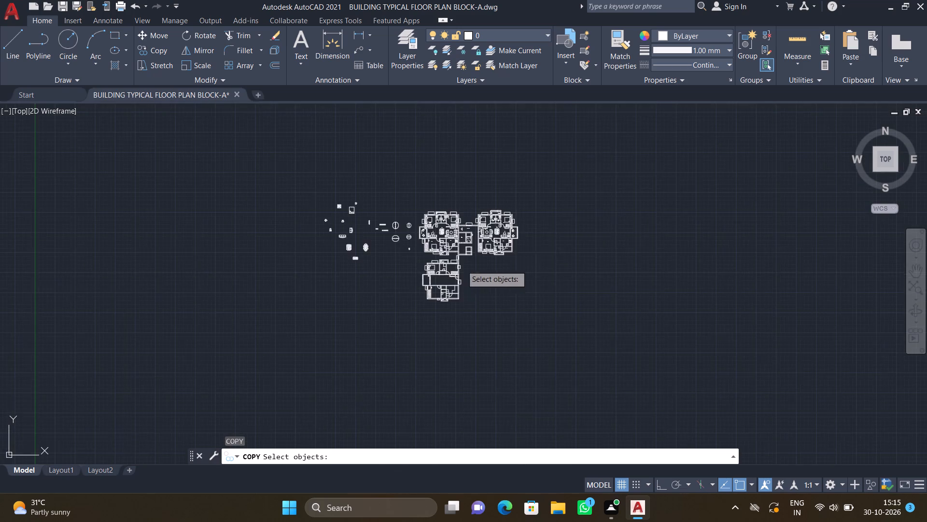
middle_click_drag(491, 268, 479, 301)
scroll(455, 247, "up", 3)
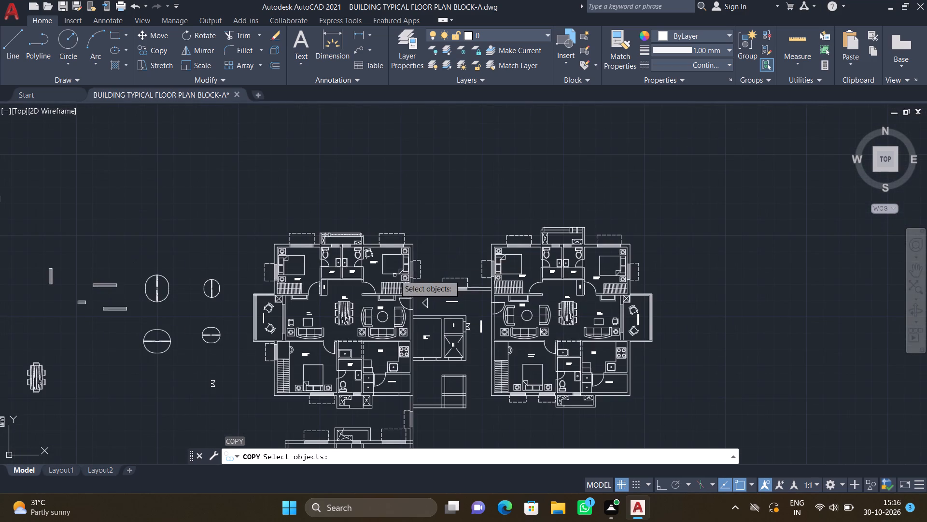
scroll(394, 275, "up", 2)
left_click(394, 269)
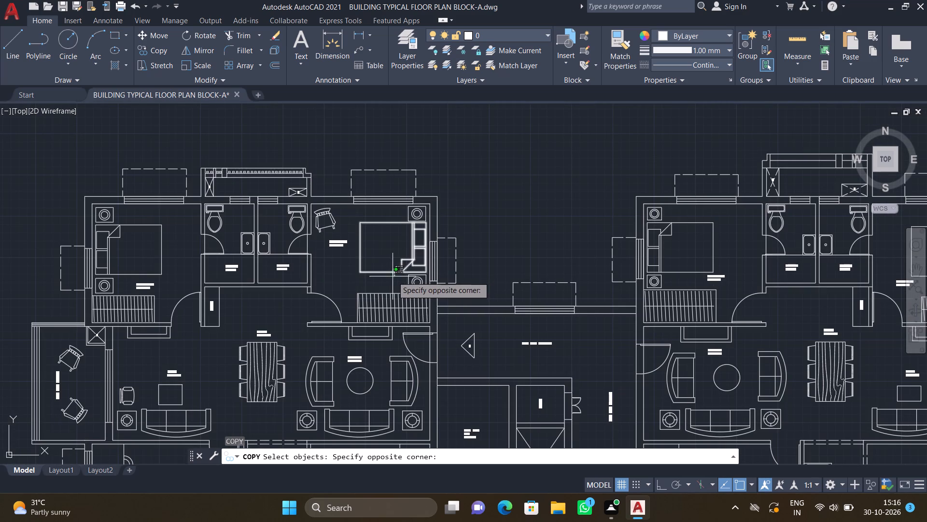
left_click(393, 276)
key("Return")
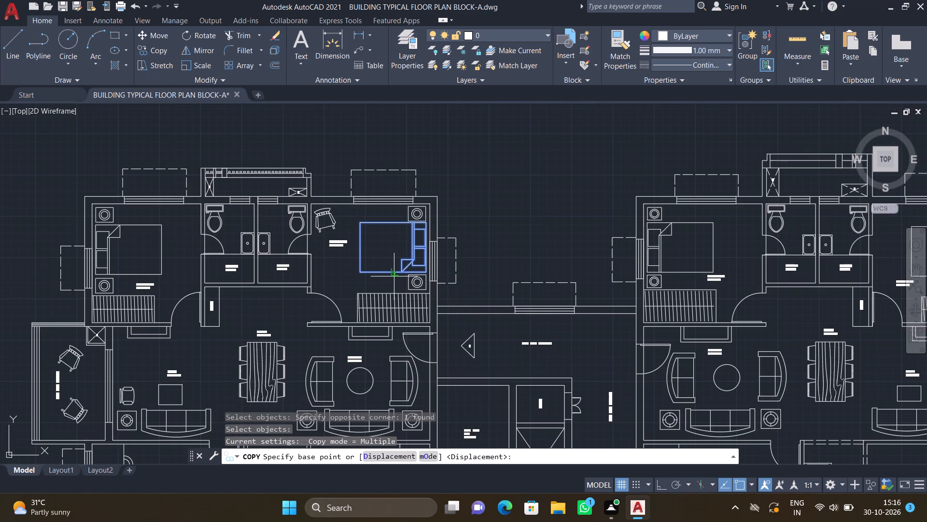
scroll(428, 240, "up", 2)
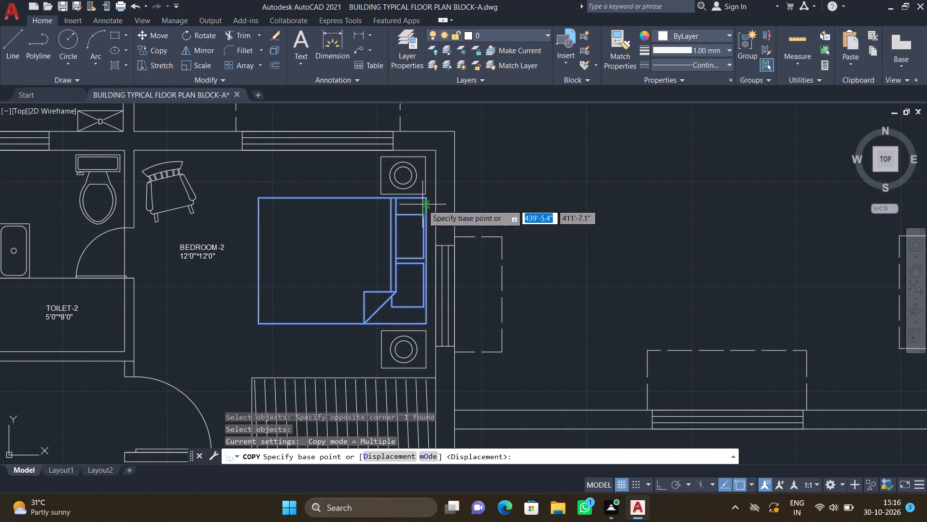
left_click(429, 200)
scroll(443, 277, "down", 2)
middle_click_drag(475, 344, 474, 312)
scroll(480, 375, "down", 2)
middle_click_drag(476, 385, 454, 287)
scroll(454, 286, "down", 1)
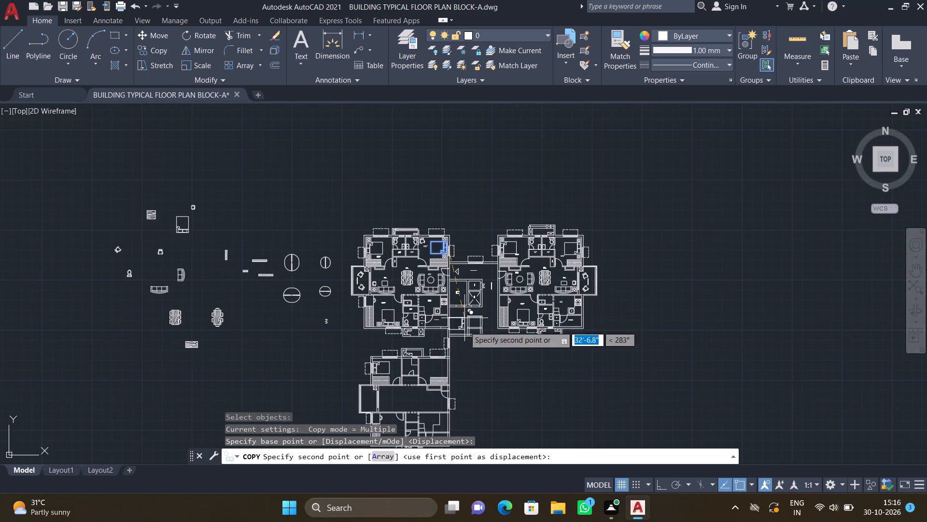
middle_click_drag(447, 384, 452, 313)
scroll(439, 303, "up", 3)
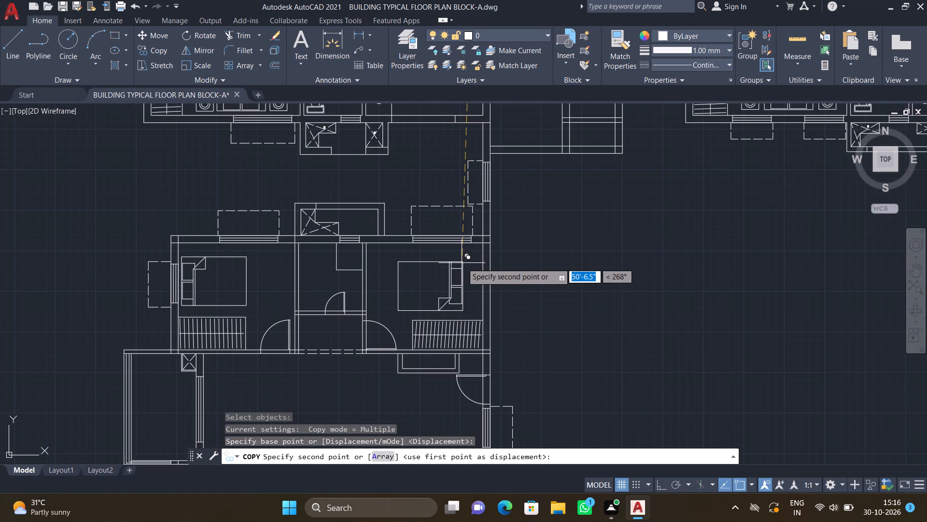
scroll(465, 261, "up", 3)
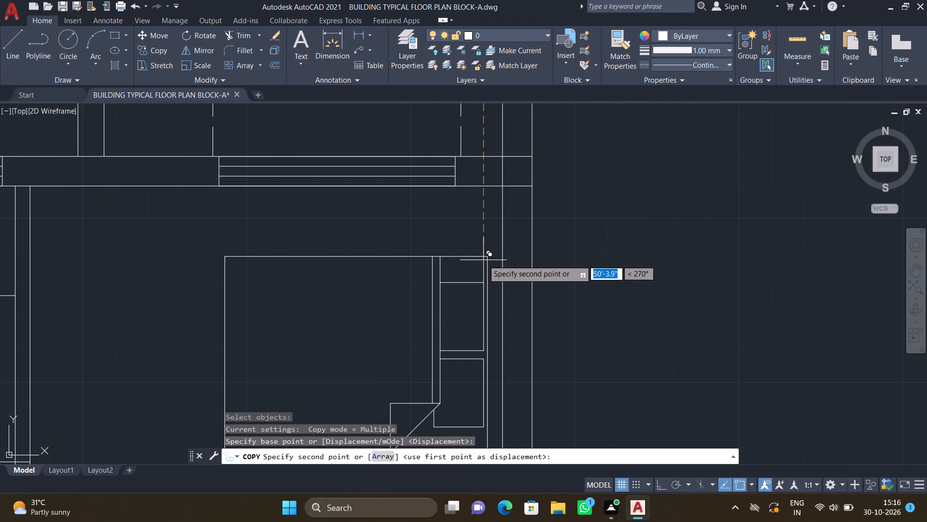
left_click(486, 257)
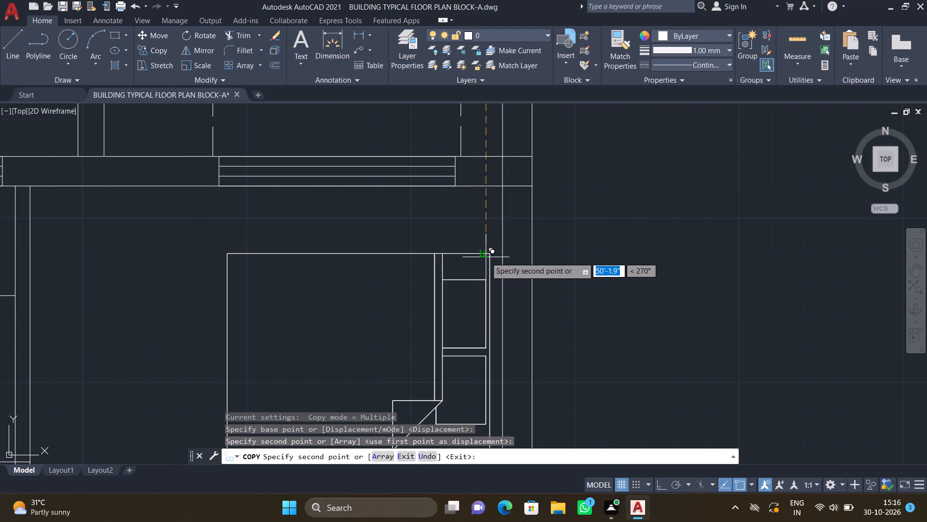
key("Return")
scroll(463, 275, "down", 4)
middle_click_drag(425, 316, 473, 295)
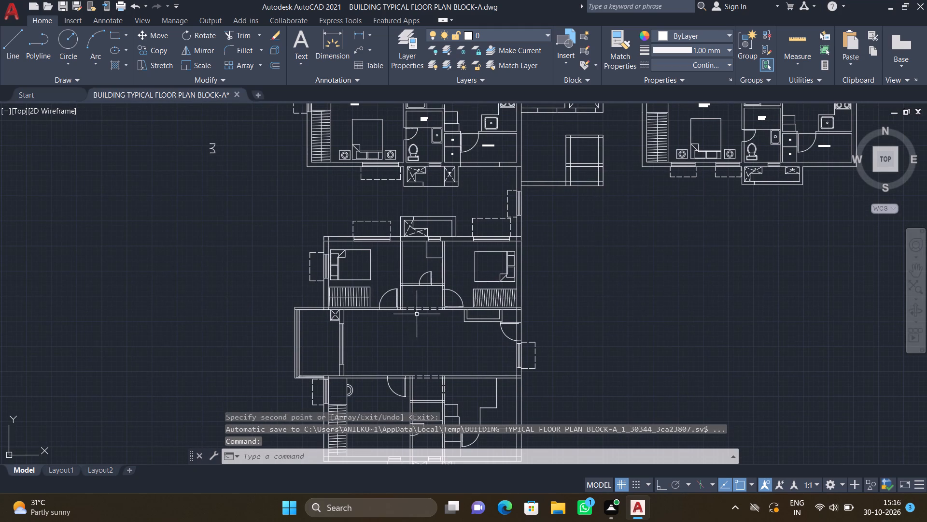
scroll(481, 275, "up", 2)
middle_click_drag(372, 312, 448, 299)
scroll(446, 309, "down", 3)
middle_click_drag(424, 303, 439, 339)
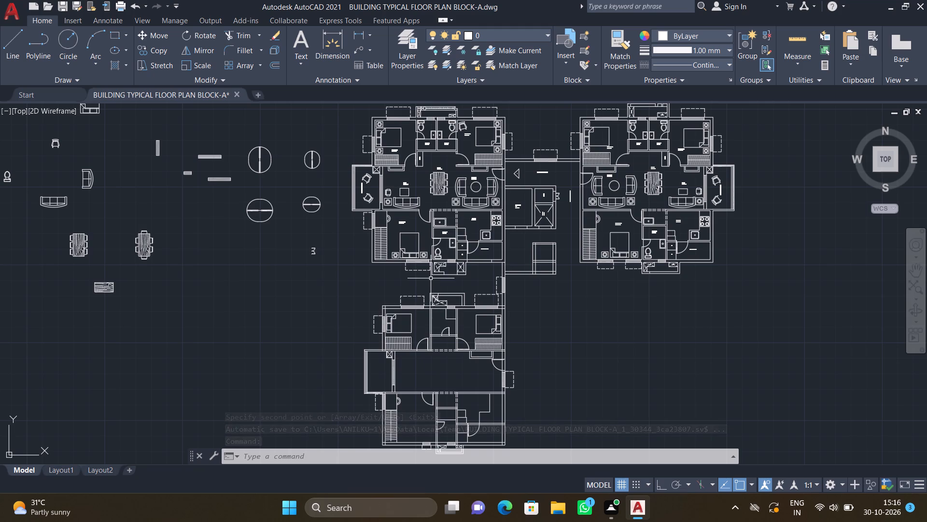
Copy the M.Bedroom bed from the left furnished flat about 48'-10" down into the unfurnished flat's lower-left bedroom, headboard toward the bottom wall.
scroll(427, 275, "up", 1)
scroll(411, 220, "up", 2)
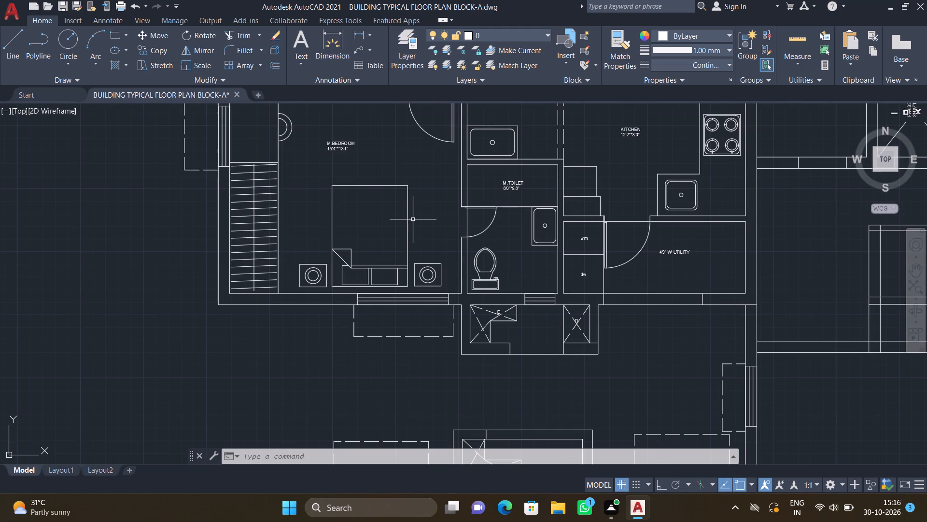
type("CO")
key("Return")
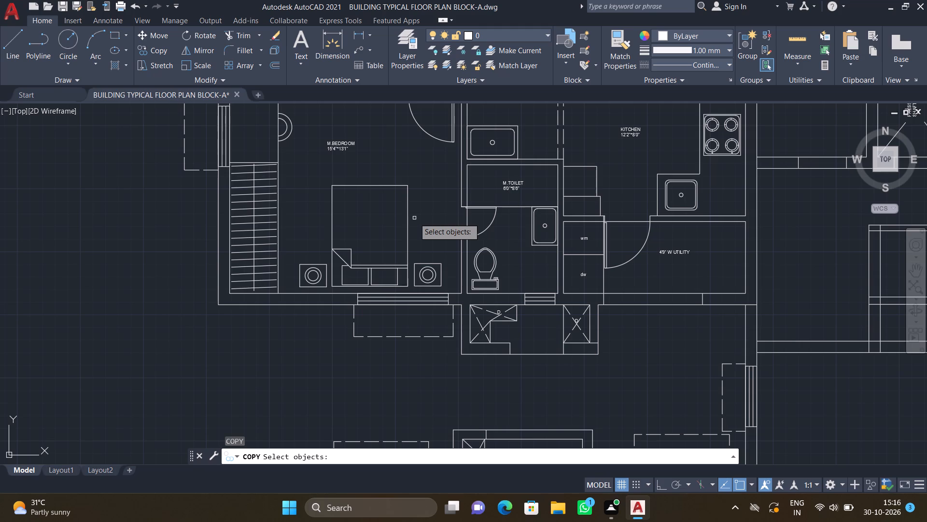
left_click(408, 225)
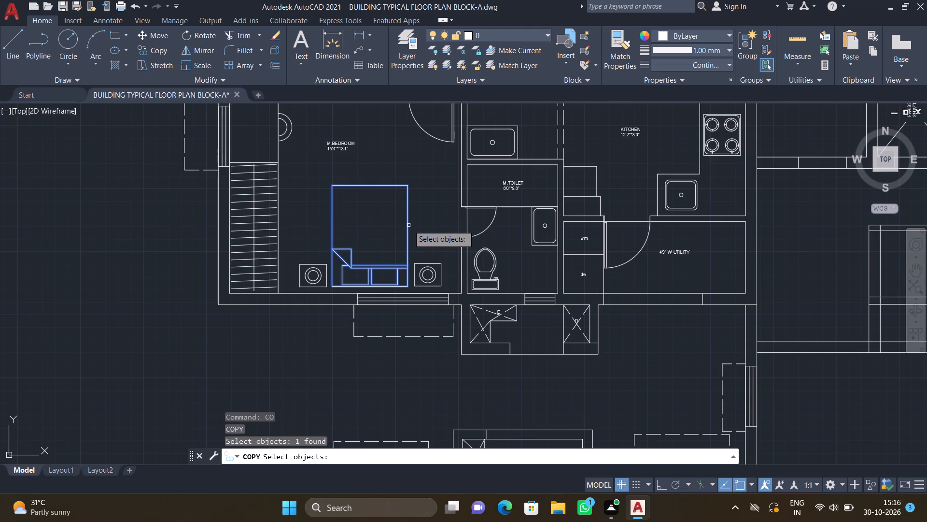
key("Return")
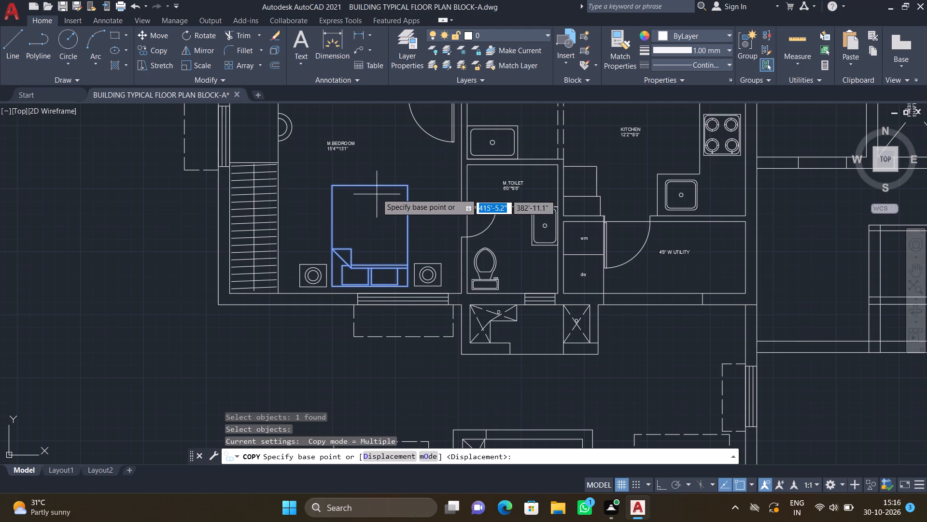
left_click(371, 188)
scroll(409, 296, "down", 3)
middle_click_drag(417, 324, 383, 241)
scroll(373, 356, "up", 2)
middle_click(371, 360)
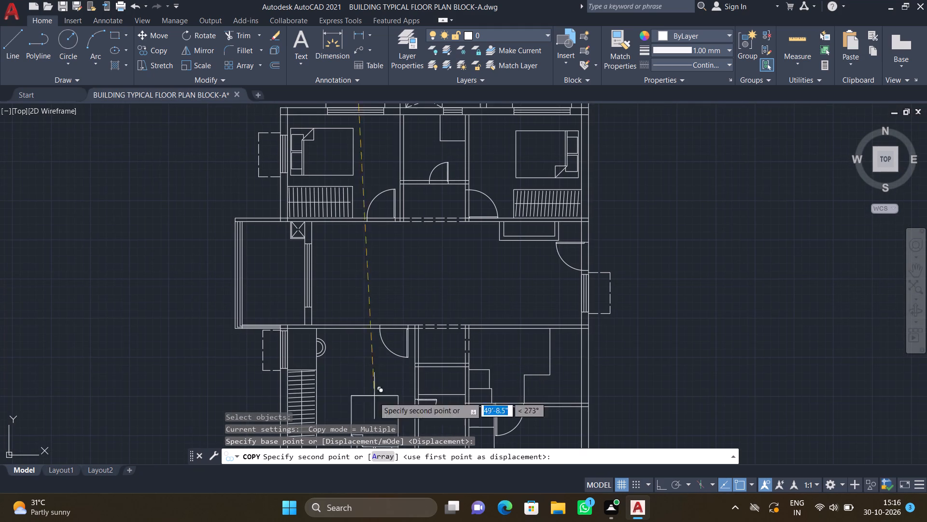
middle_click_drag(367, 393, 346, 281)
scroll(348, 270, "up", 1)
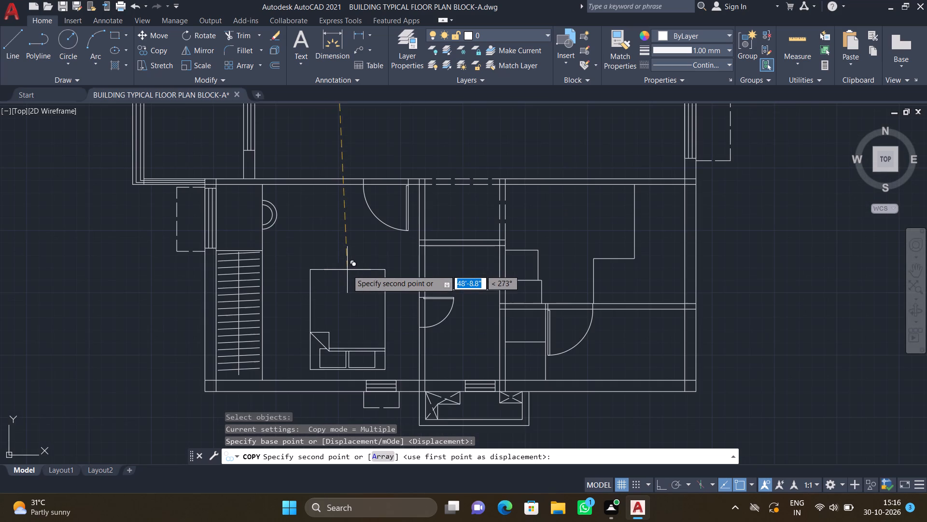
scroll(339, 274, "up", 1)
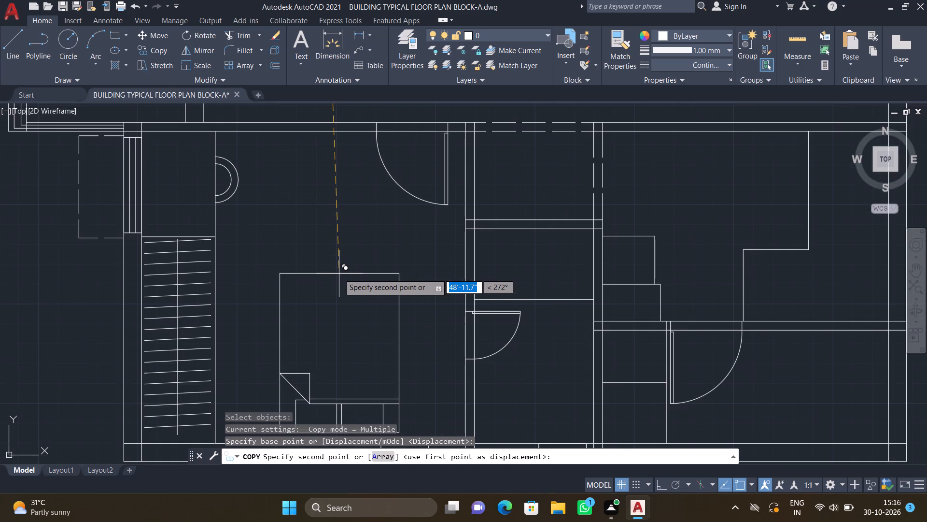
scroll(342, 270, "down", 2)
scroll(339, 272, "up", 1)
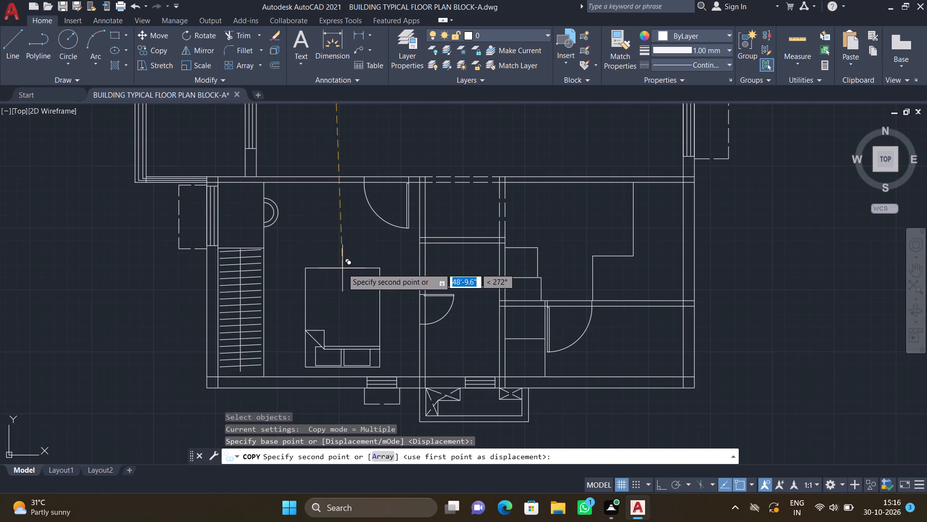
left_click(342, 269)
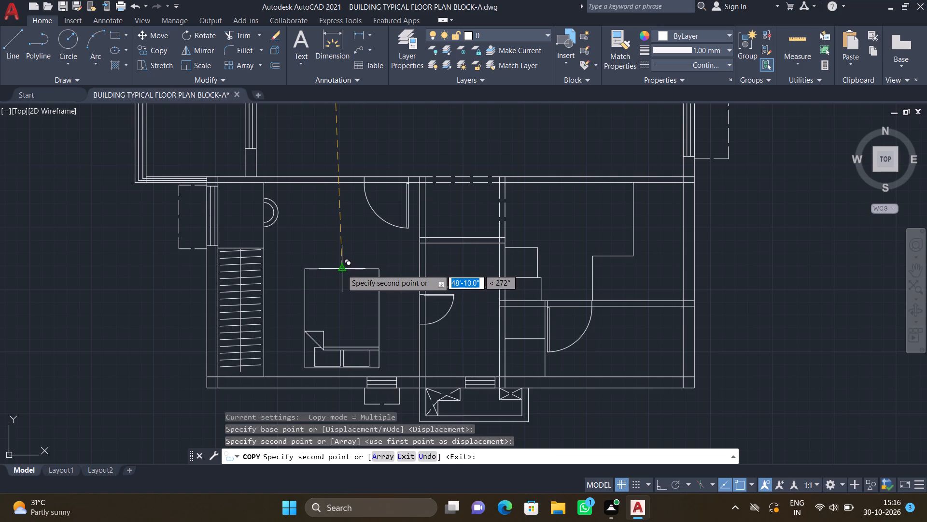
key("Return")
Draw a bedside table rectangle about 1'-3" by 1'-0" just above the upper-left bedroom's bed, aligned with its headboard edge.
scroll(338, 272, "down", 3)
middle_click_drag(335, 262, 362, 345)
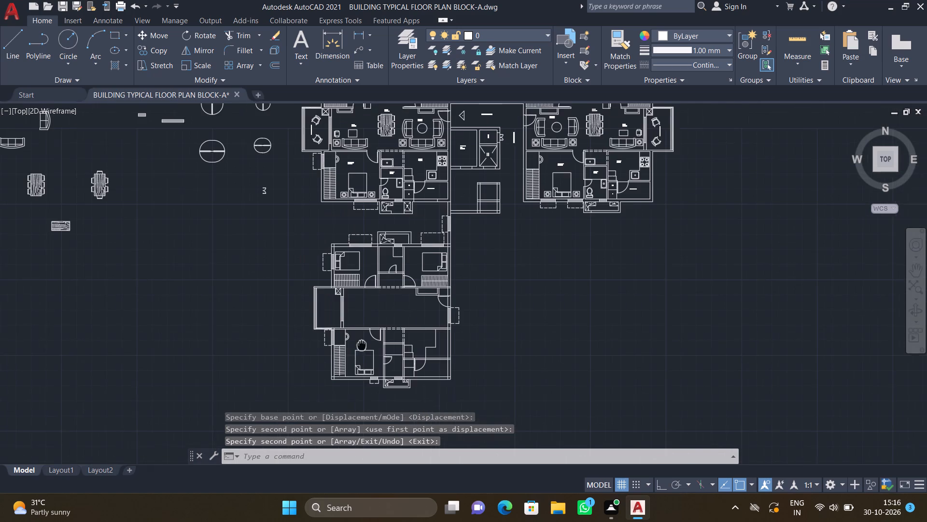
middle_click_drag(362, 345, 361, 344)
scroll(336, 246, "up", 5)
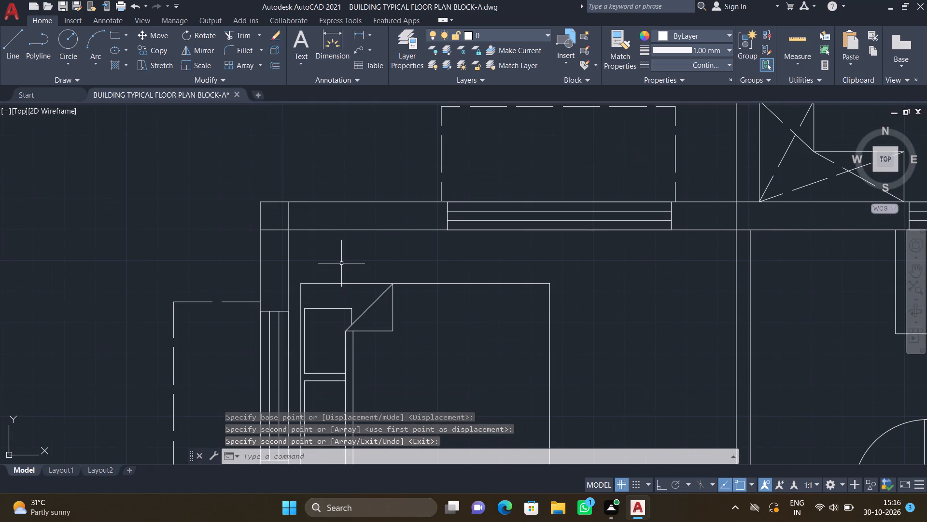
type("REC")
key("Return")
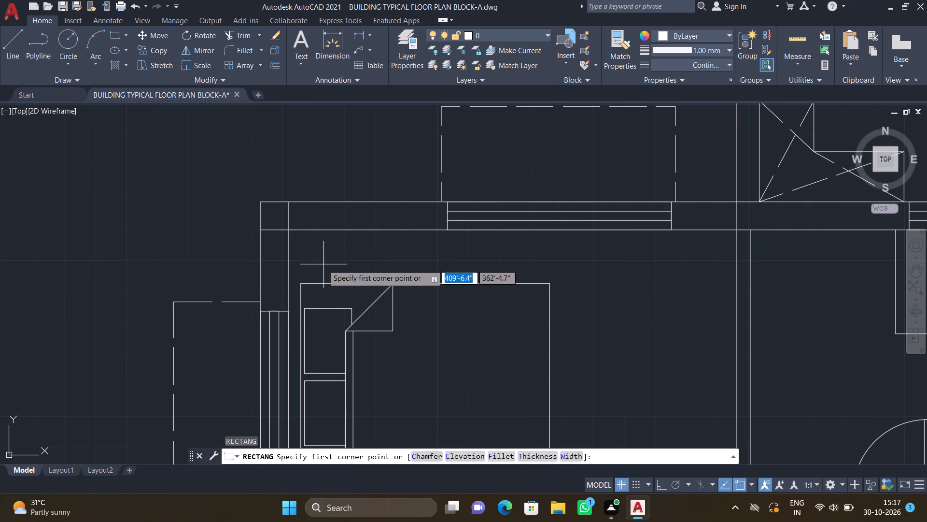
scroll(310, 276, "up", 2)
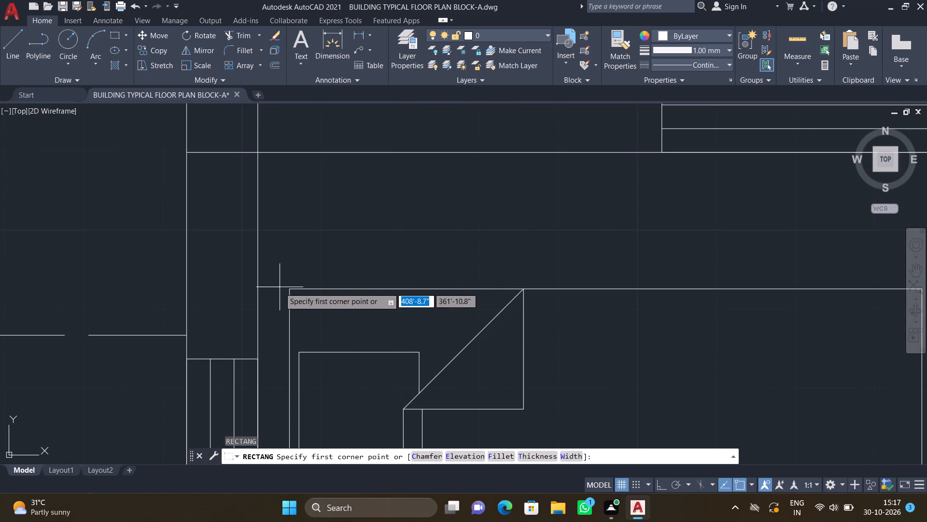
left_click(287, 263)
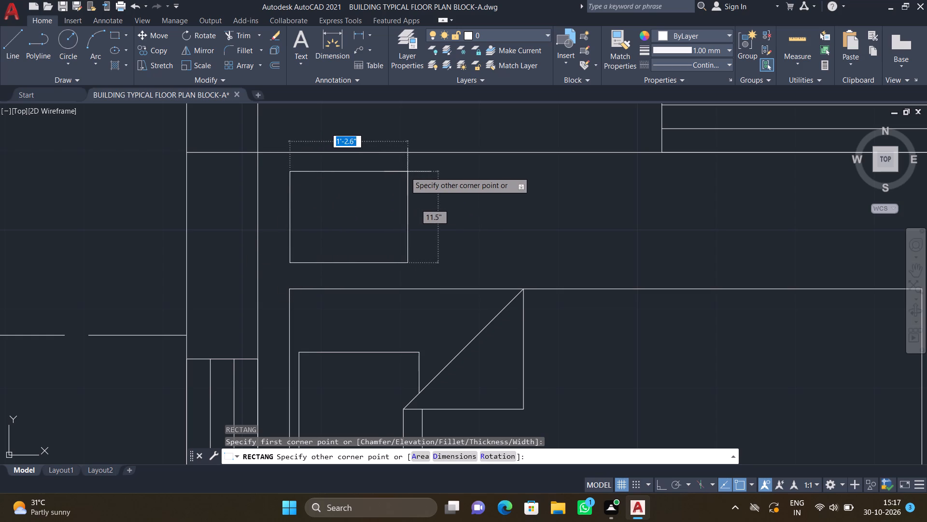
scroll(414, 174, "up", 1)
left_click(406, 164)
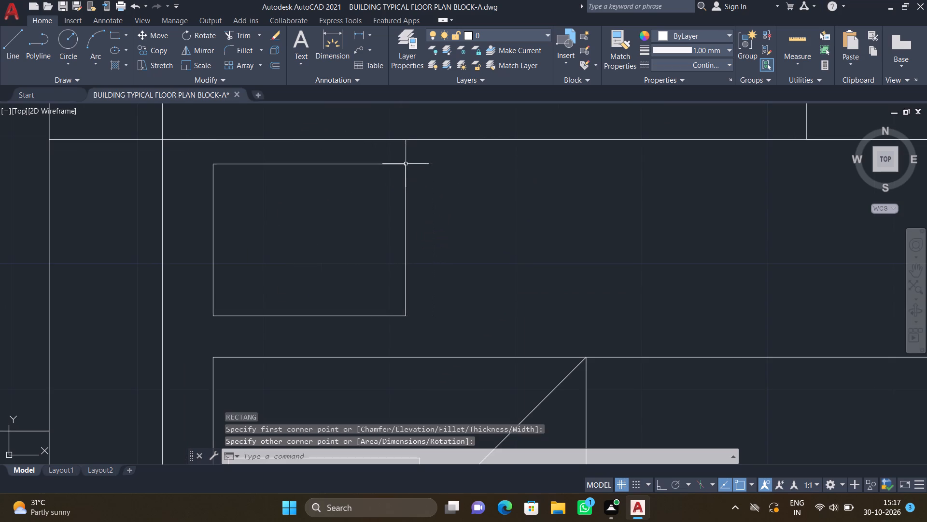
Draw two concentric lamp circles centred in the bedside table, the outer with a radius of about 4.2" and a smaller one inside.
scroll(300, 236, "down", 1)
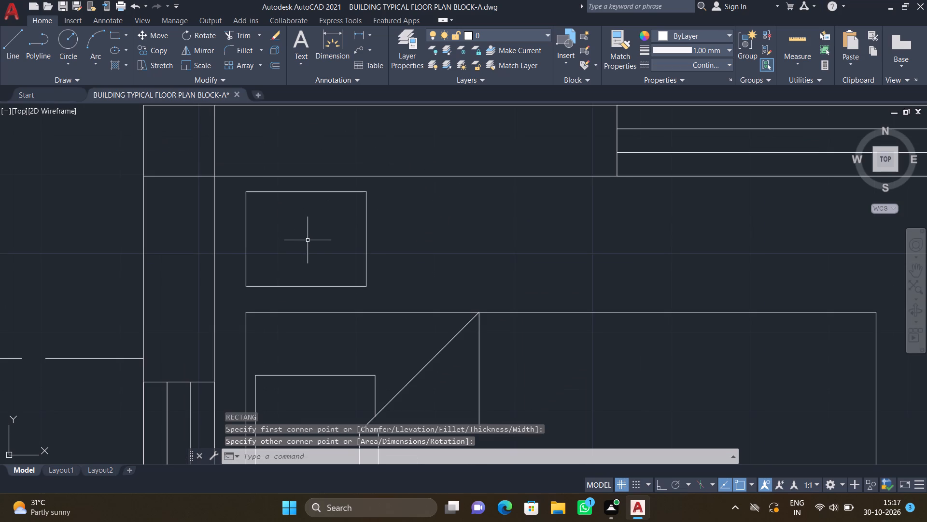
key("F8")
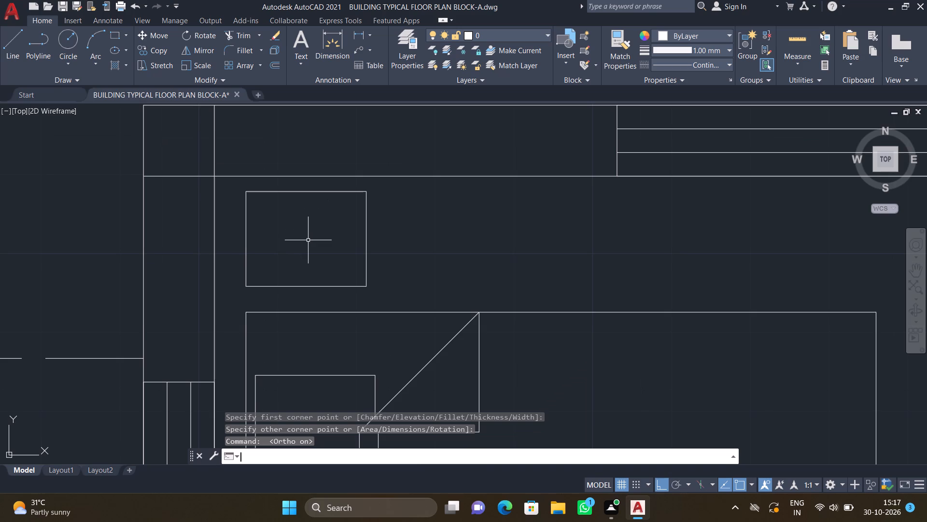
key("c")
key("Return")
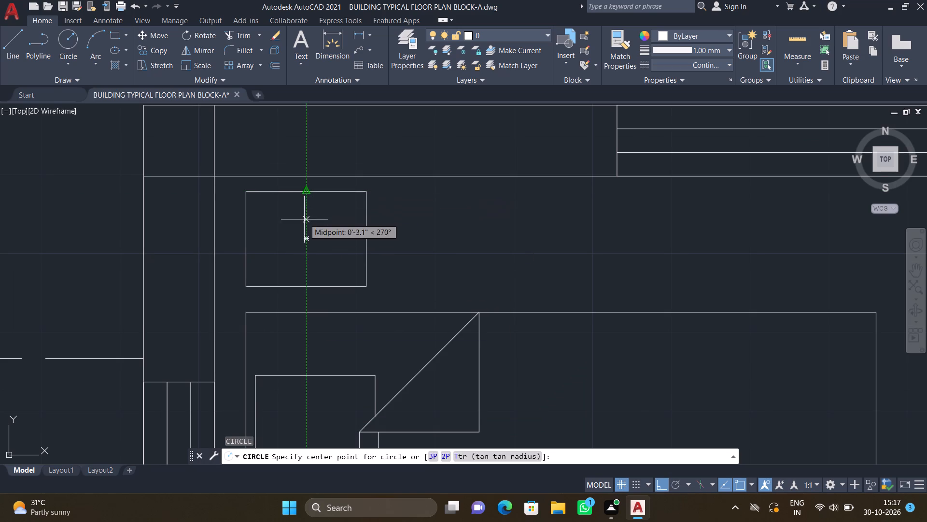
left_click(309, 237)
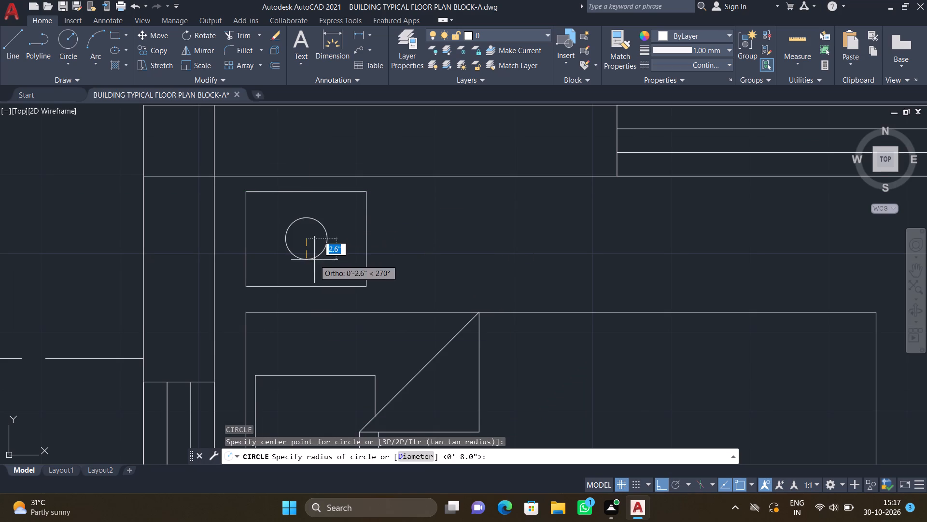
left_click(316, 272)
key("c")
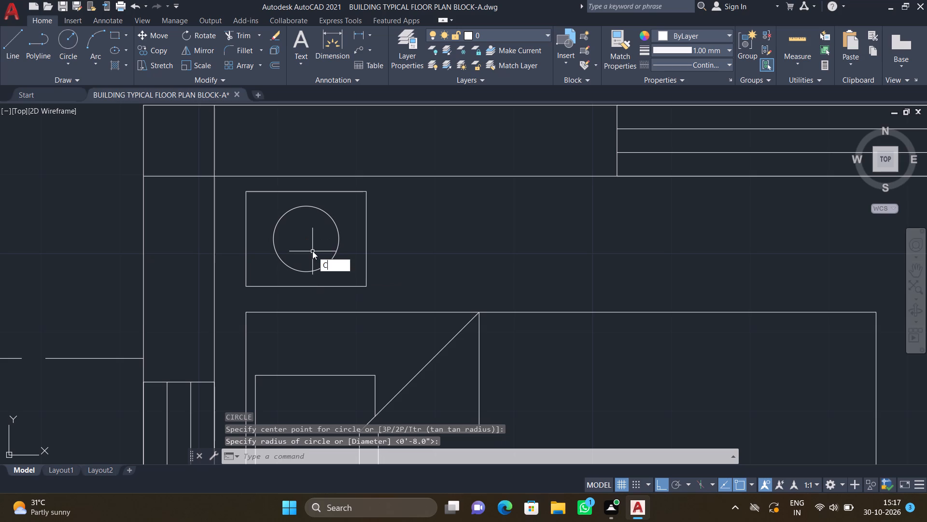
key("Return")
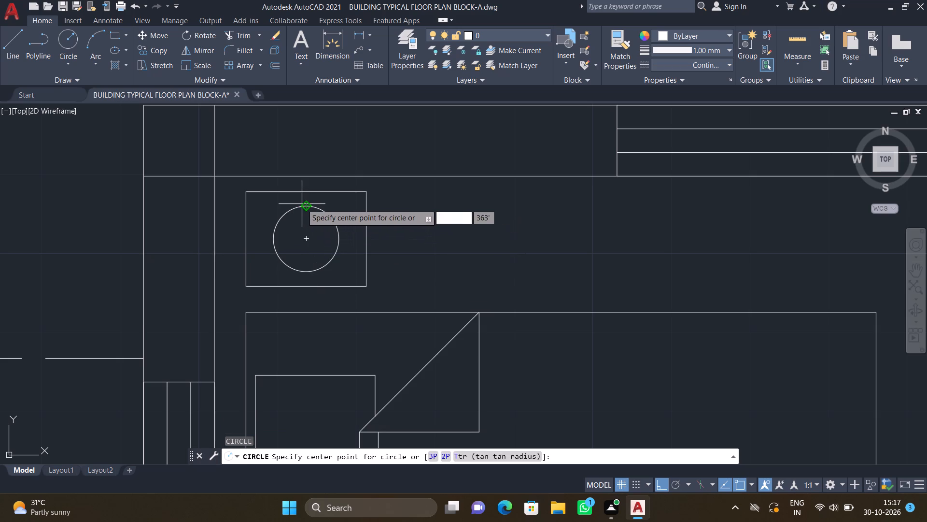
left_click(305, 237)
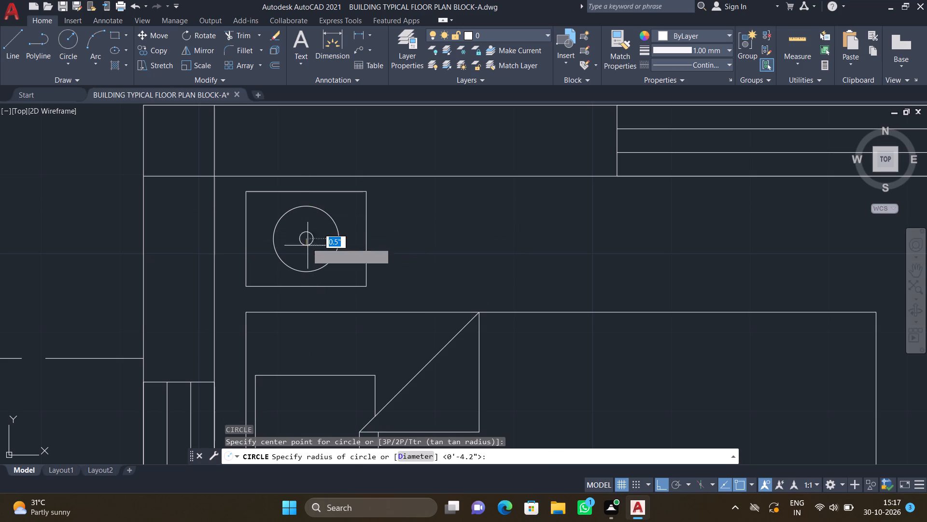
scroll(312, 256, "up", 1)
left_click(311, 259)
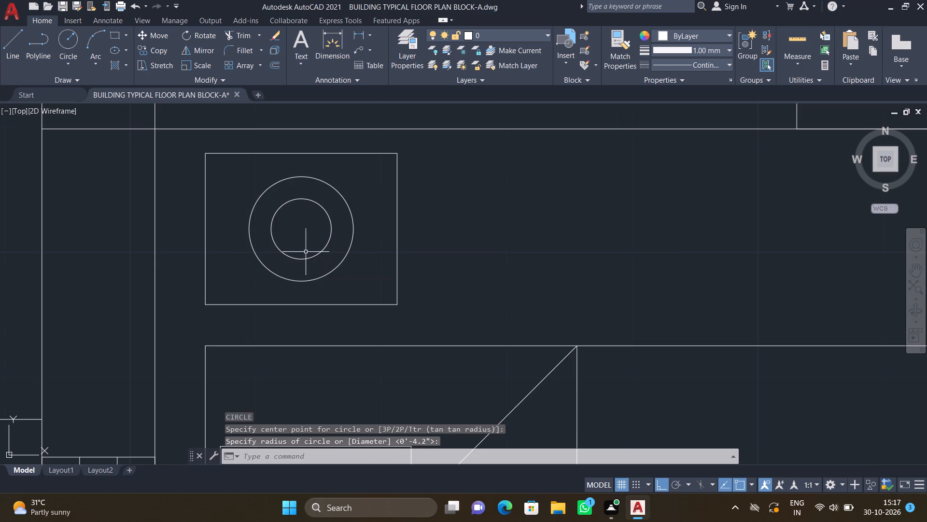
Copy the bedside table with its lamp about 6'-5" straight down to just below the upper-left bedroom's bed, aligned with the headboard edge.
scroll(306, 256, "down", 3)
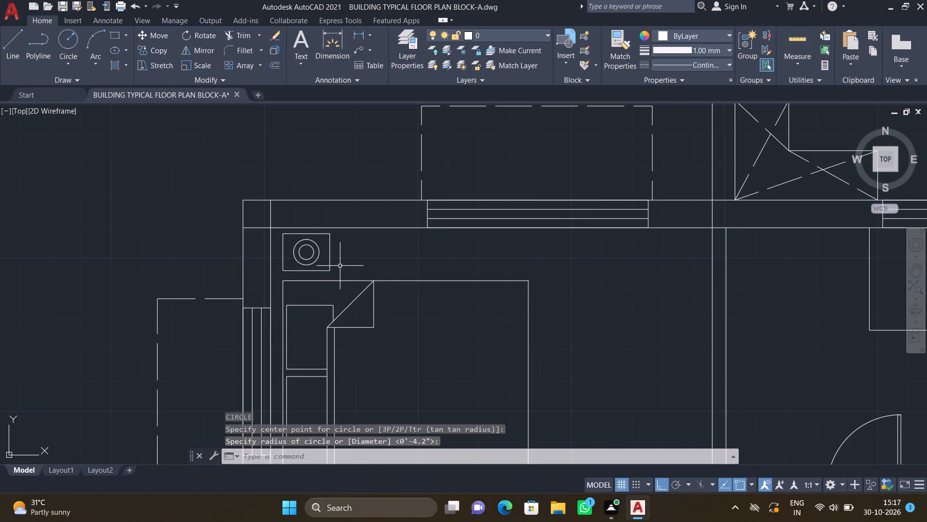
type("CO")
key("Return")
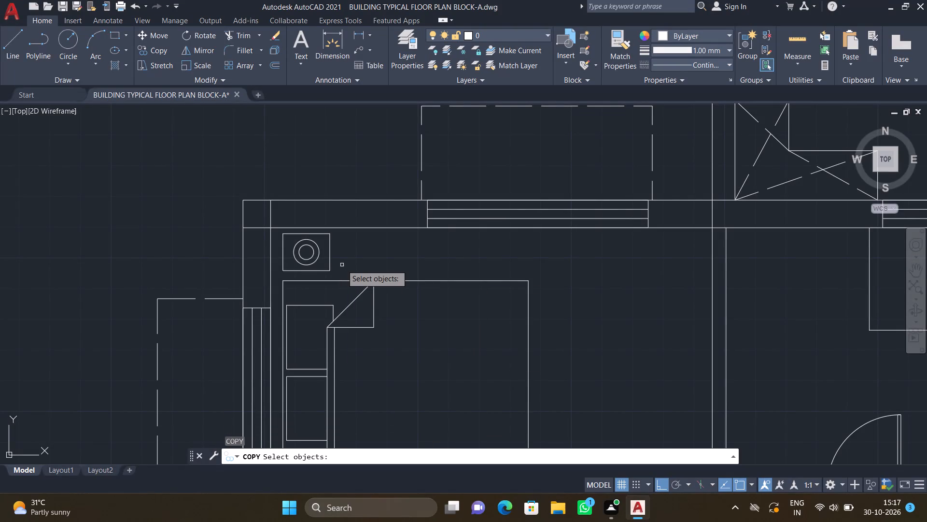
scroll(348, 262, "up", 2)
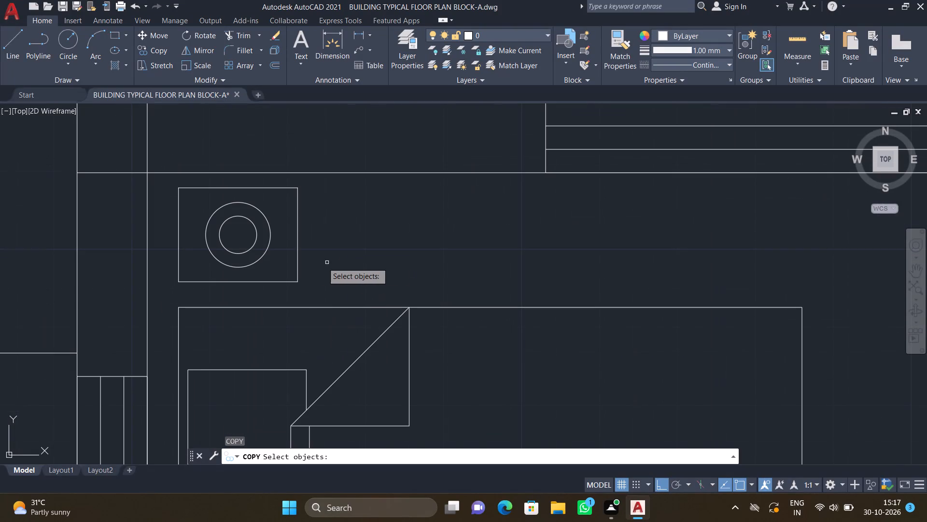
left_click(307, 284)
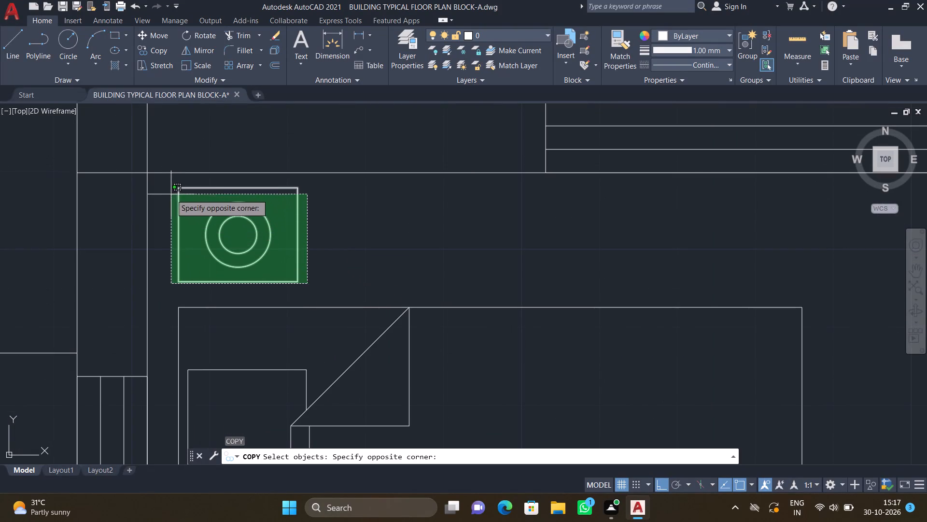
left_click(165, 182)
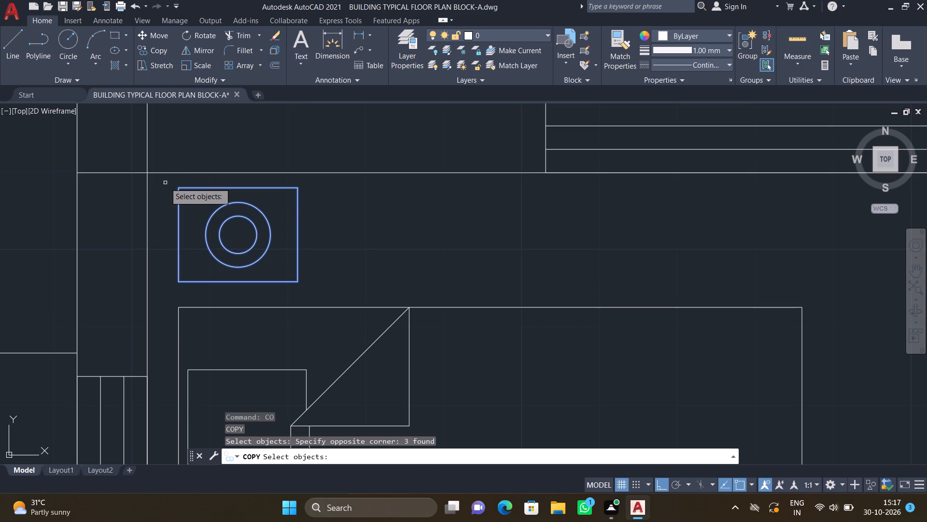
key("Return")
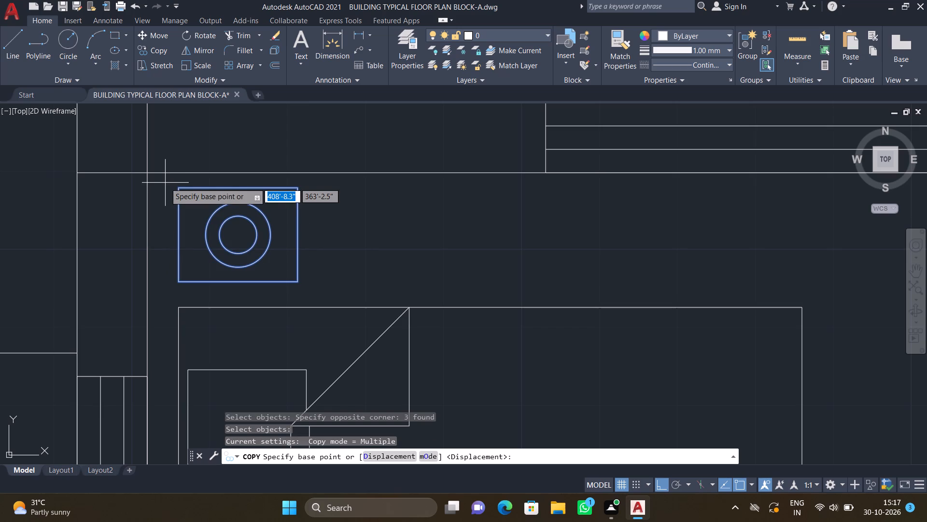
scroll(186, 186, "up", 2)
left_click(166, 193)
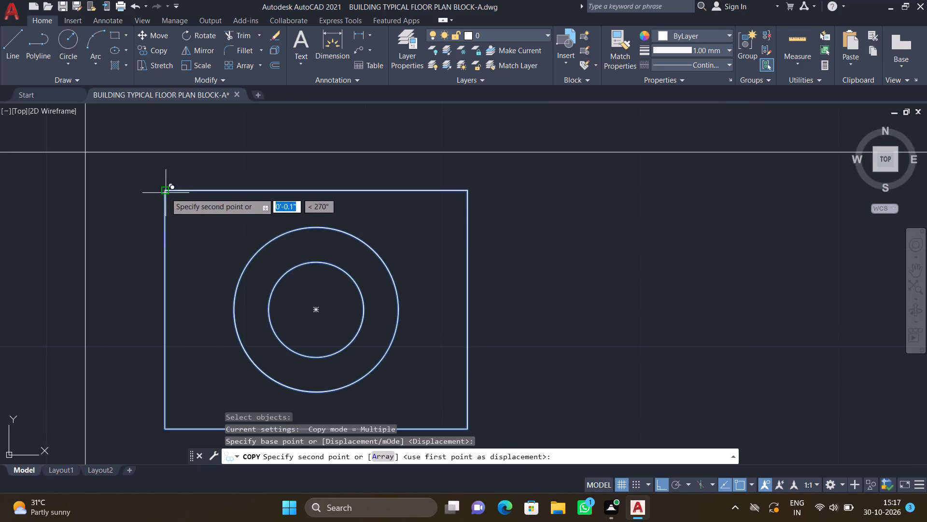
scroll(217, 250, "down", 4)
scroll(263, 244, "down", 1)
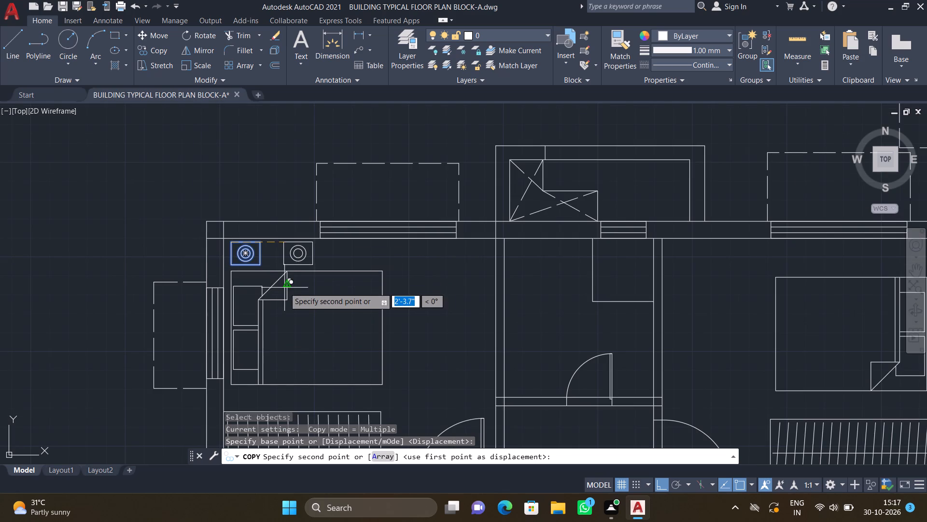
key("F8")
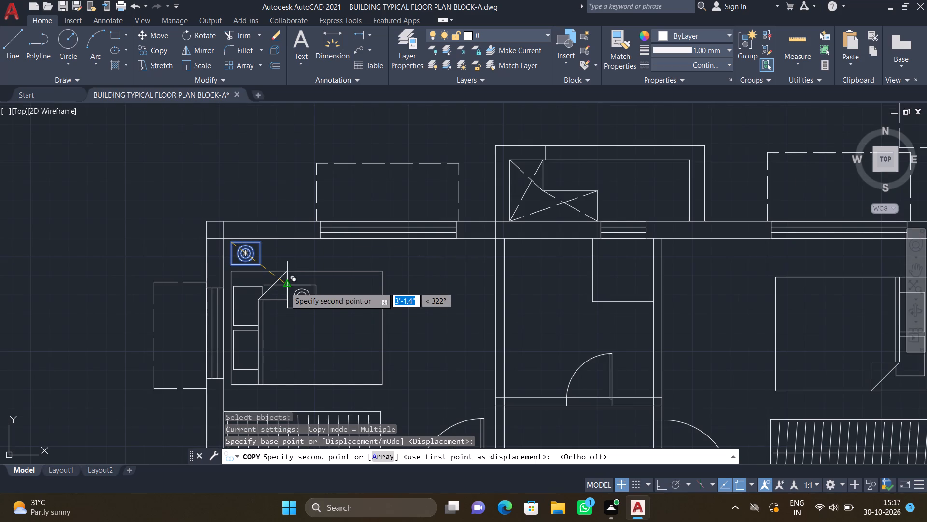
scroll(288, 286, "down", 4)
scroll(284, 296, "up", 2)
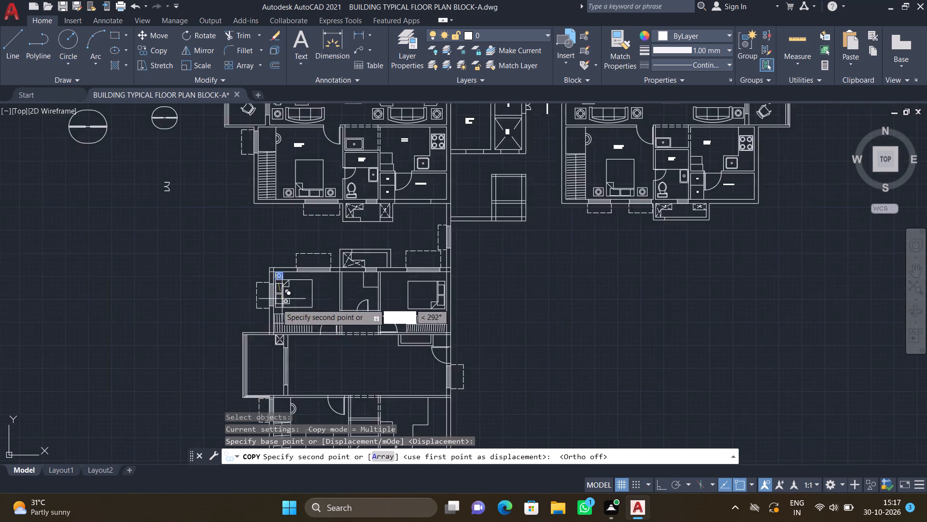
scroll(275, 306, "up", 6)
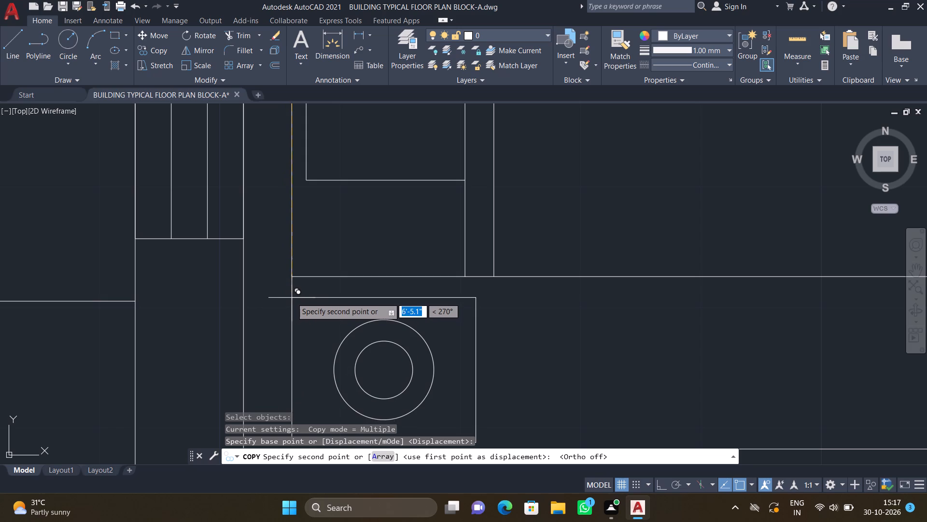
left_click(292, 297)
key("Return")
Copy the upper bedside table and lamp about 30'-1.8" across to the upper-right bedroom, just below the bed's headboard end.
scroll(293, 300, "down", 3)
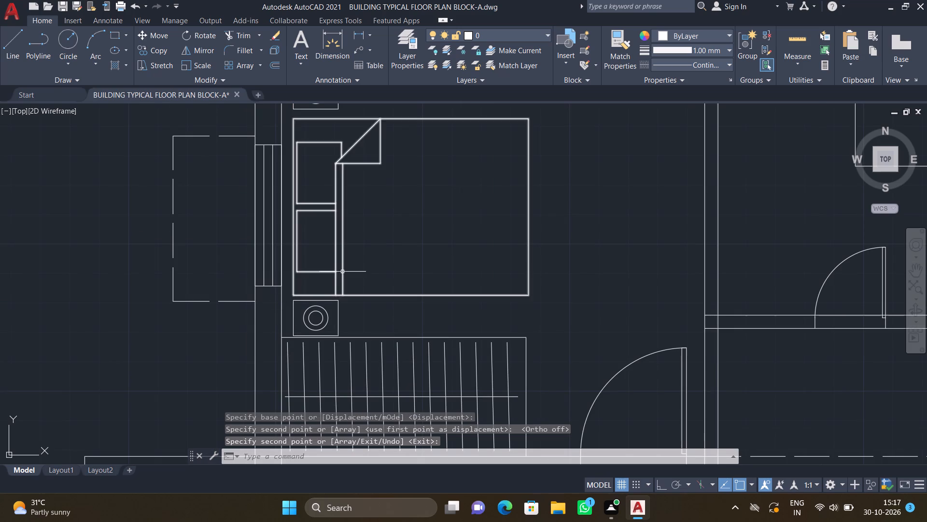
middle_click_drag(334, 232, 330, 306)
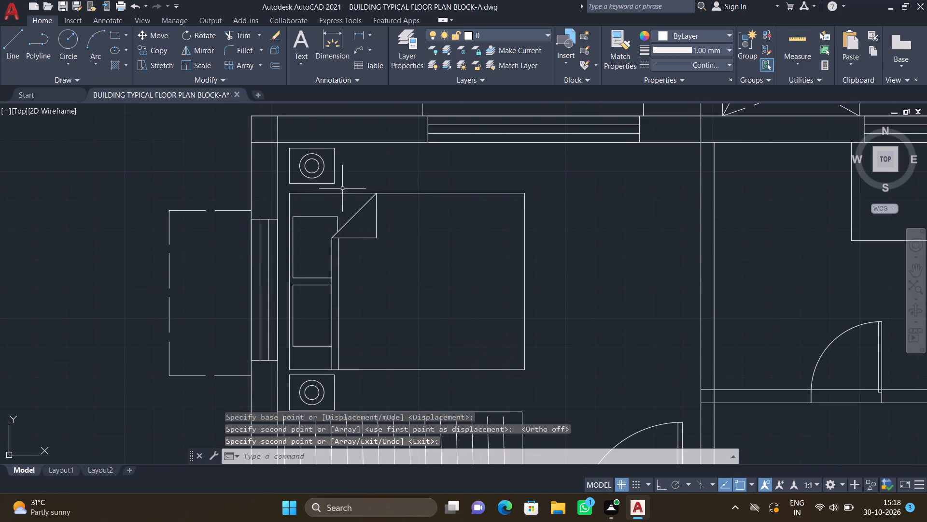
scroll(346, 177, "up", 2)
key("c")
key("o")
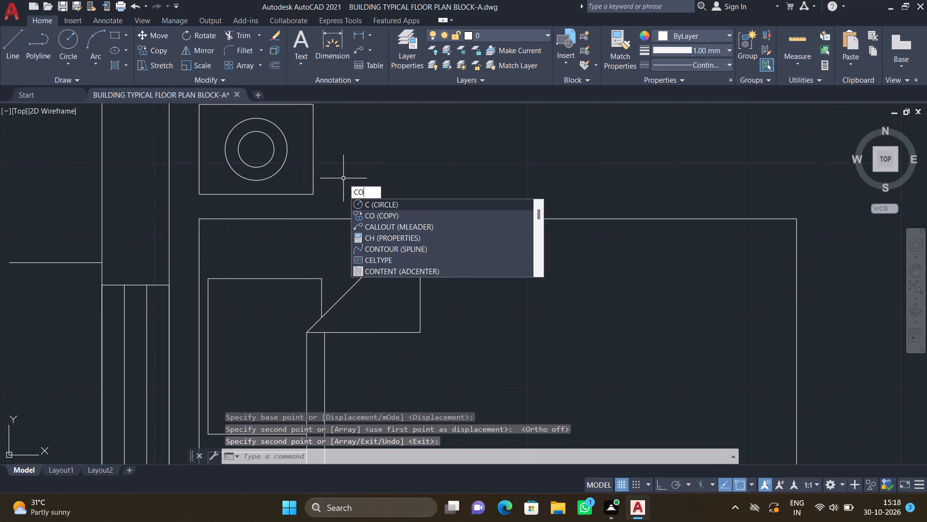
key("Return")
middle_click_drag(328, 196, 353, 222)
left_click(342, 231)
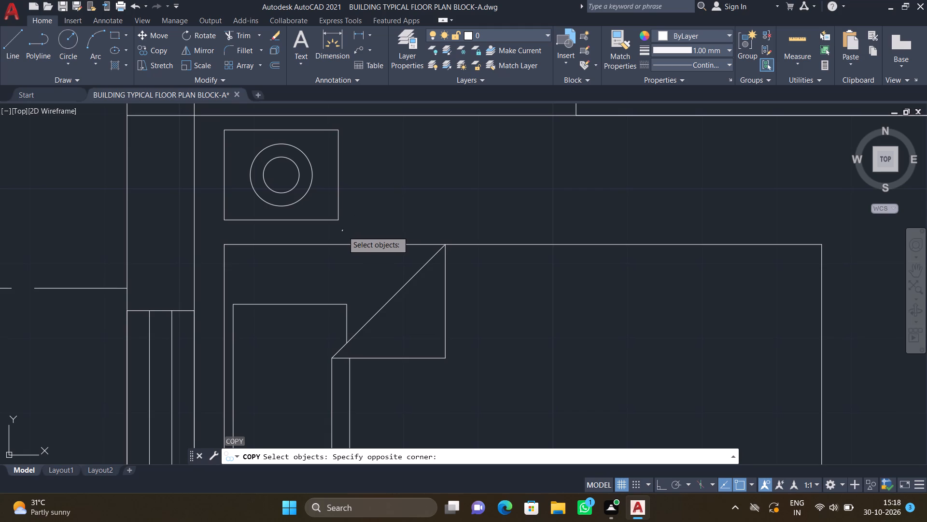
scroll(221, 134, "up", 1)
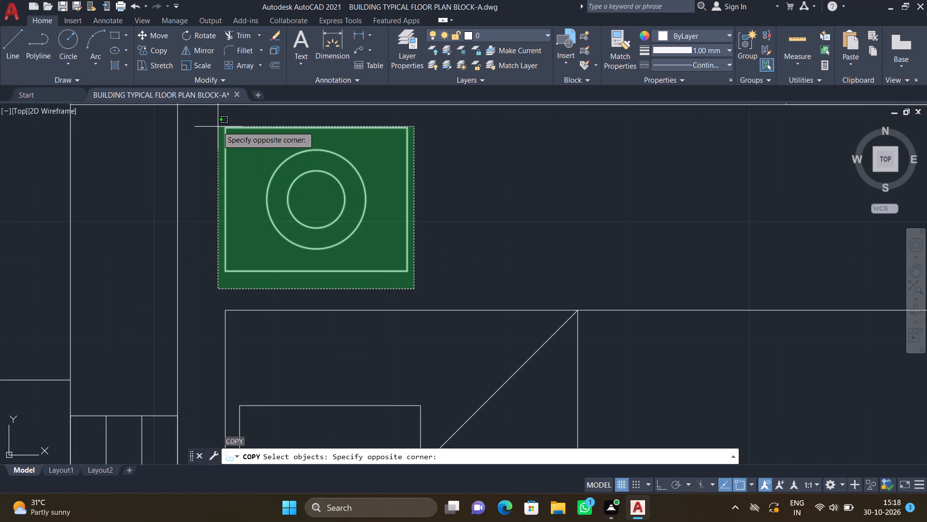
left_click(212, 116)
key("Return")
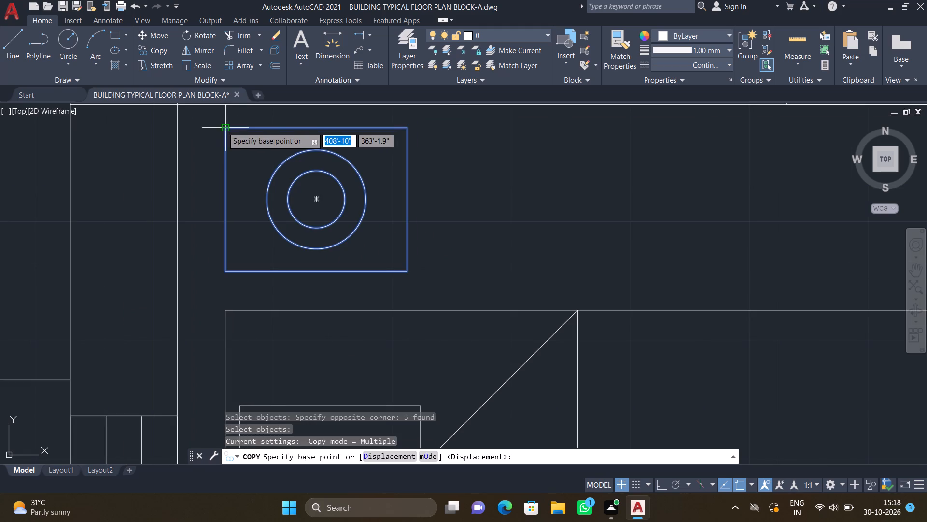
left_click(223, 127)
scroll(338, 202, "down", 3)
middle_click_drag(463, 278, 403, 261)
scroll(403, 261, "down", 2)
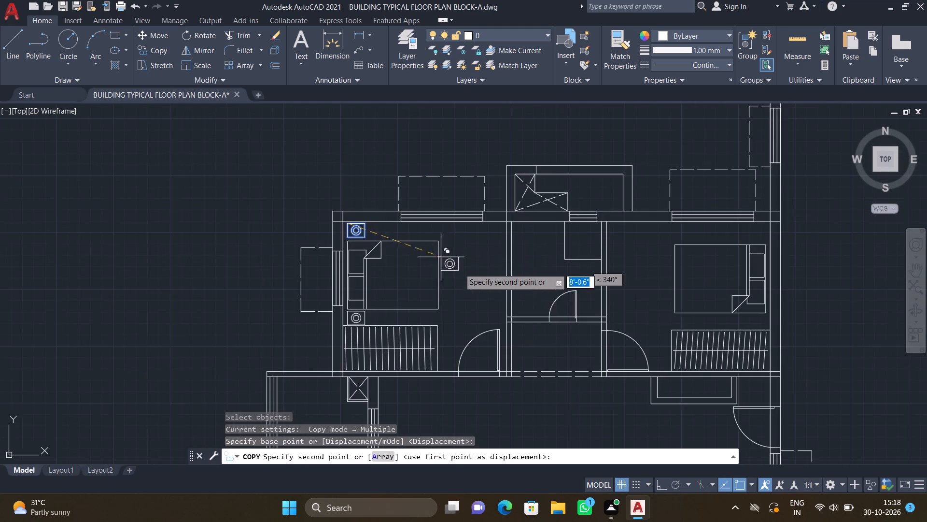
middle_click_drag(482, 287, 279, 266)
scroll(528, 295, "up", 1)
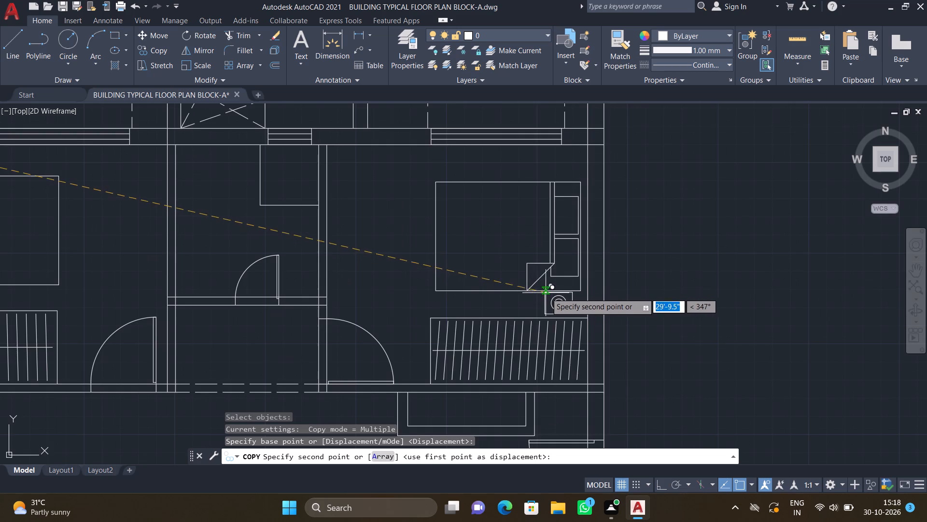
scroll(551, 296, "up", 4)
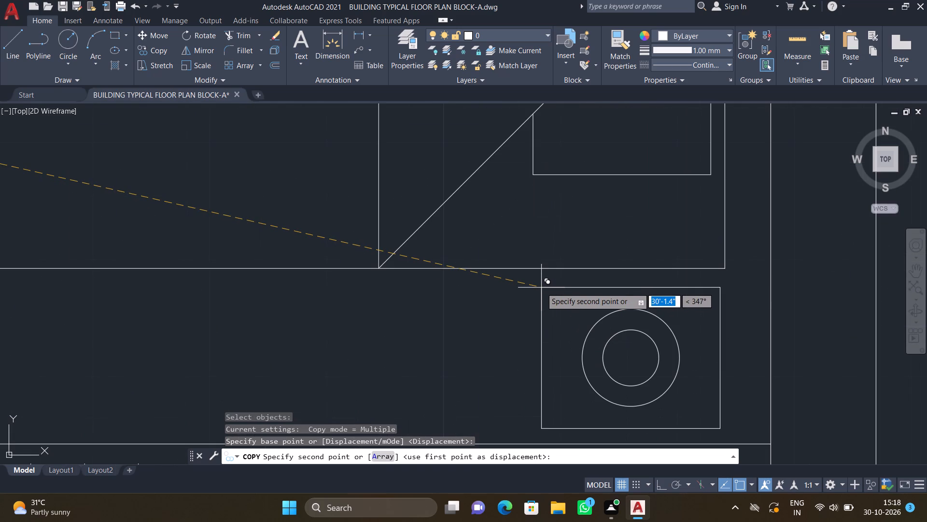
left_click(548, 282)
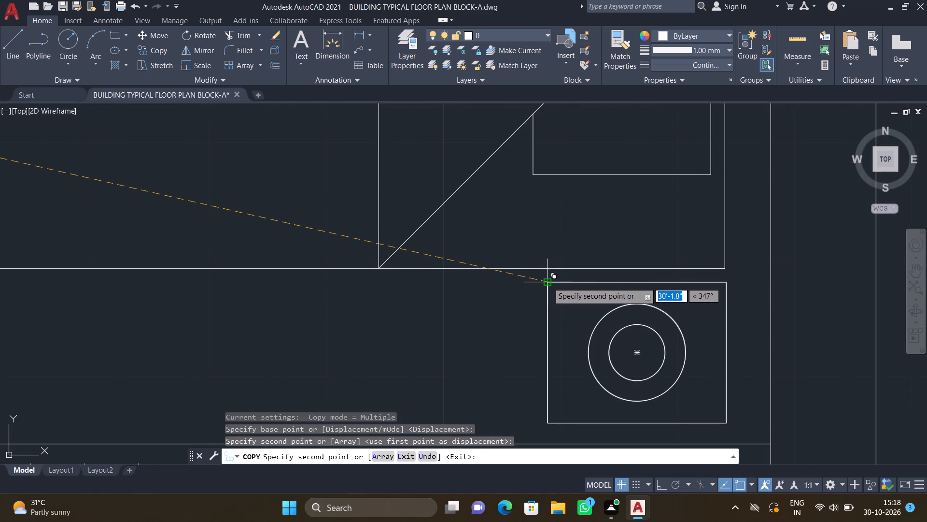
key("Return")
Copy the upper-right bedroom's bedside table and lamp about 6'-2.9" straight up, to just above the bed's headboard end.
scroll(544, 282, "down", 4)
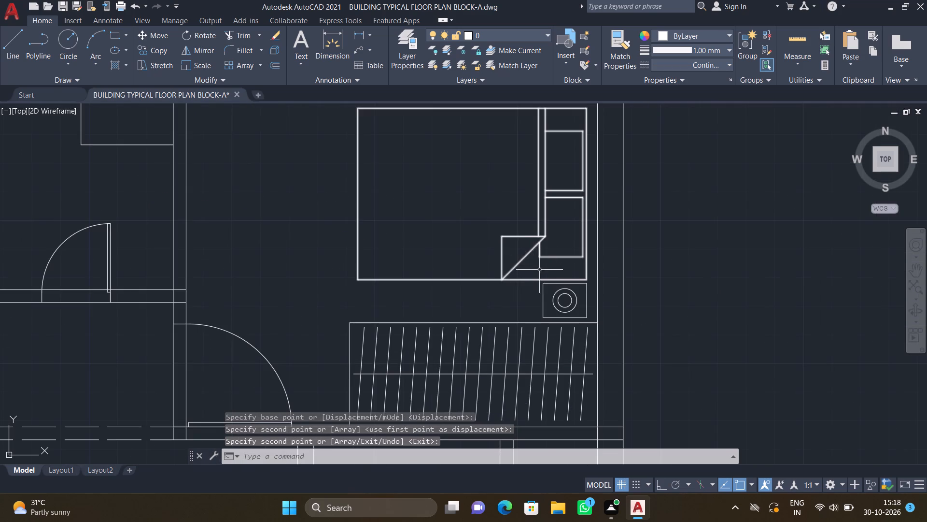
scroll(575, 308, "up", 3)
key("c")
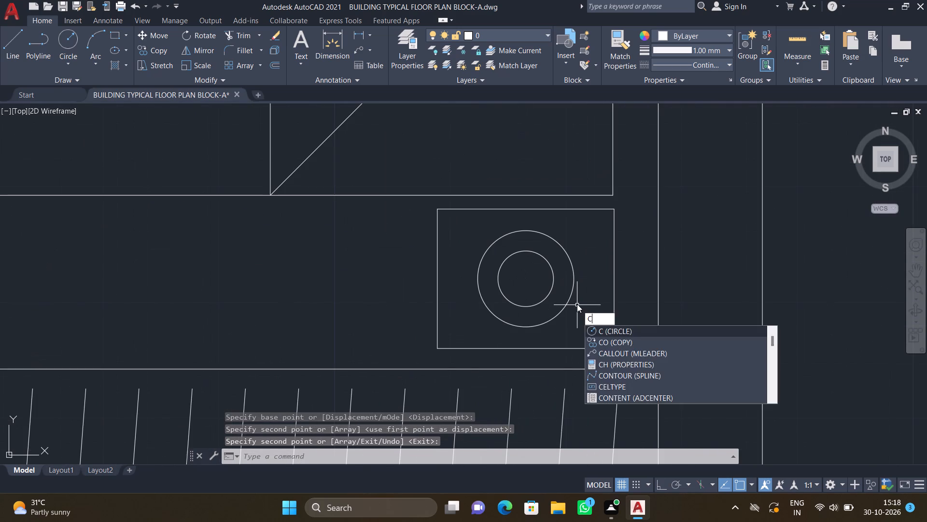
key("o")
key("Return")
scroll(614, 348, "up", 1)
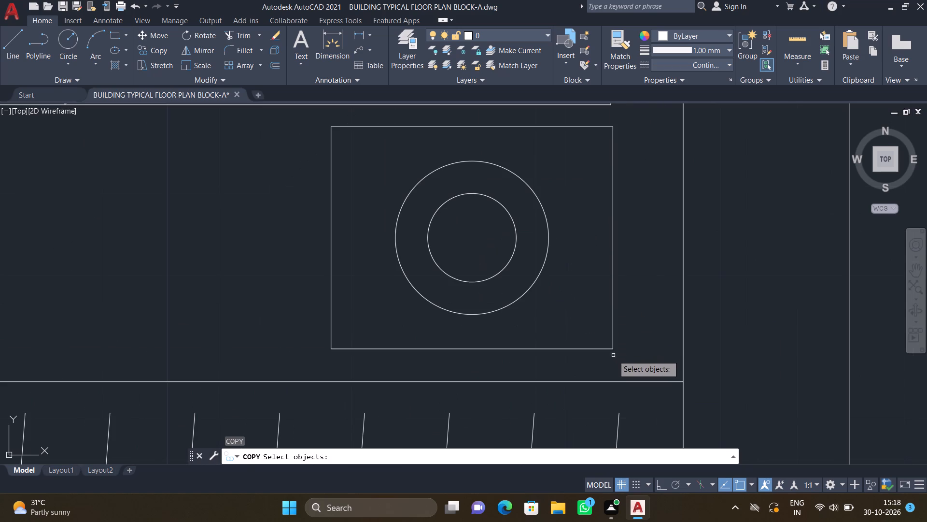
left_click(616, 357)
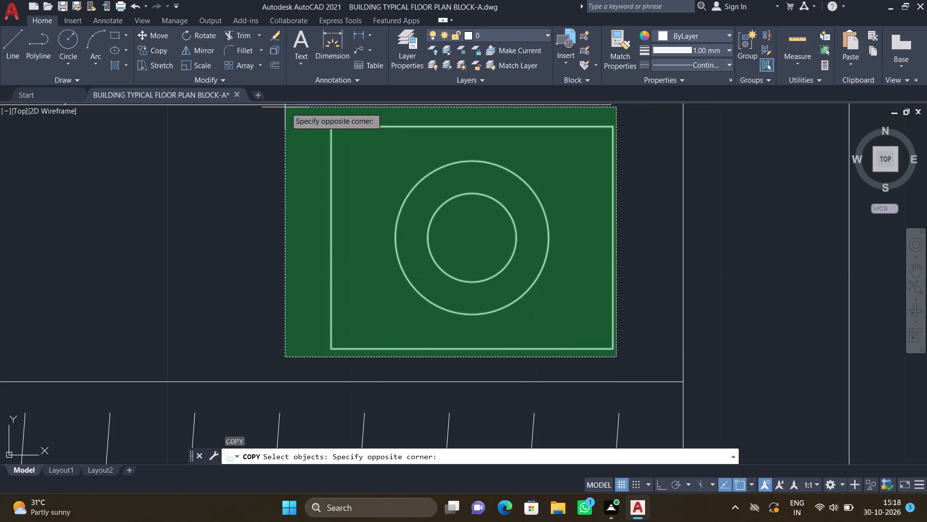
left_click(319, 116)
key("Return")
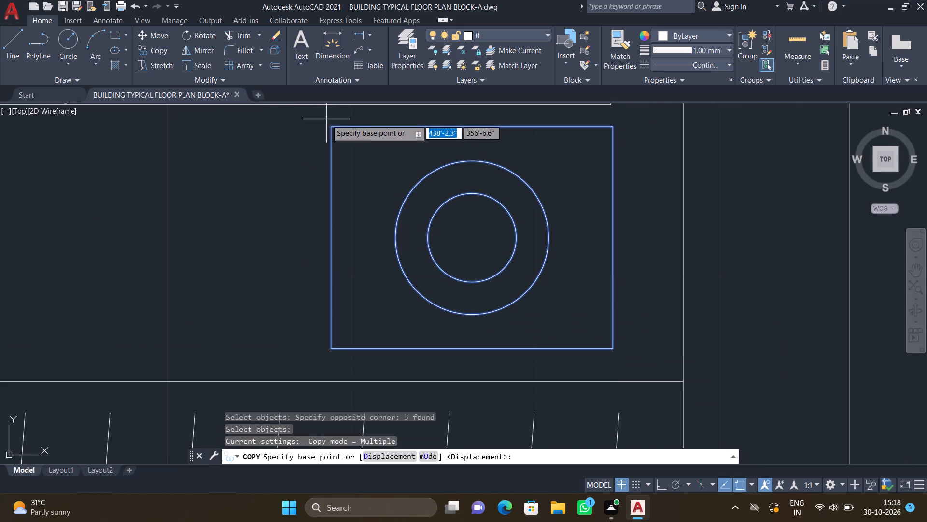
left_click(332, 125)
scroll(436, 167, "down", 2)
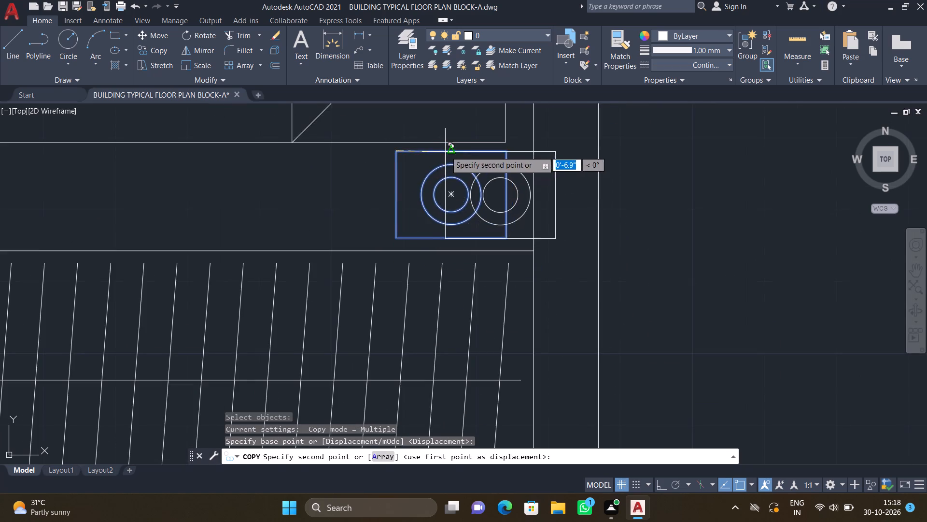
middle_click_drag(446, 172, 419, 290)
scroll(419, 279, "down", 2)
middle_click_drag(433, 149, 426, 313)
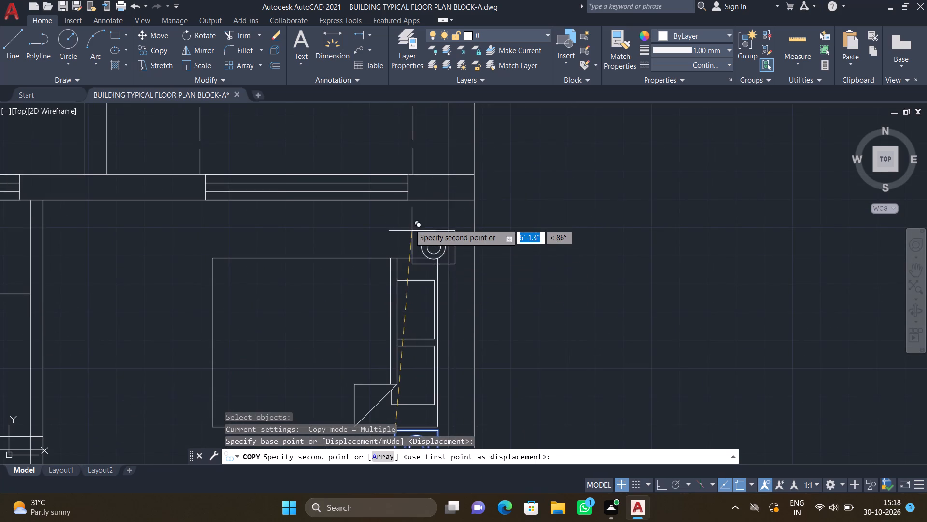
scroll(408, 224, "up", 4)
scroll(356, 213, "down", 1)
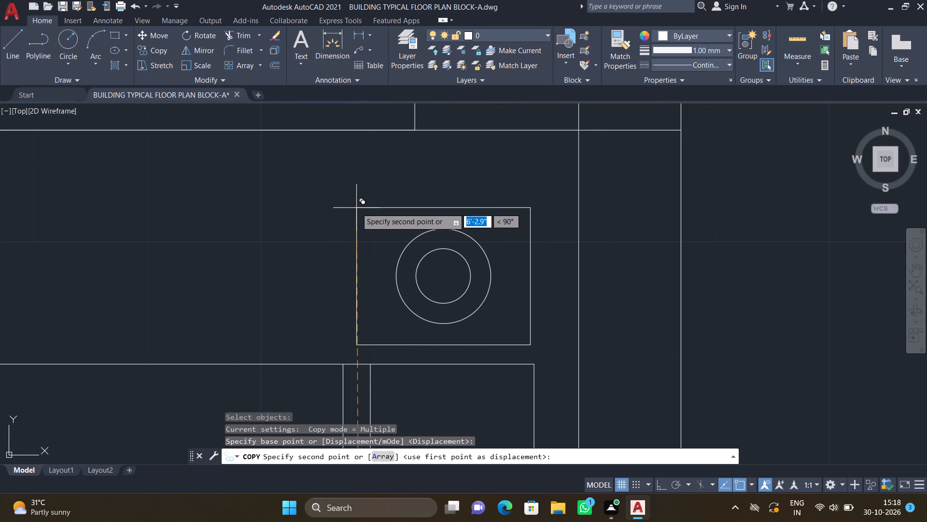
left_click(356, 208)
key("Return")
Copy the furnished flat's lower-bedroom bedside table and lamp about 48'-9.8" down to the wardrobe side of the unfurnished lower bedroom's bed.
scroll(354, 215, "down", 7)
middle_click_drag(305, 298, 382, 252)
scroll(289, 382, "up", 2)
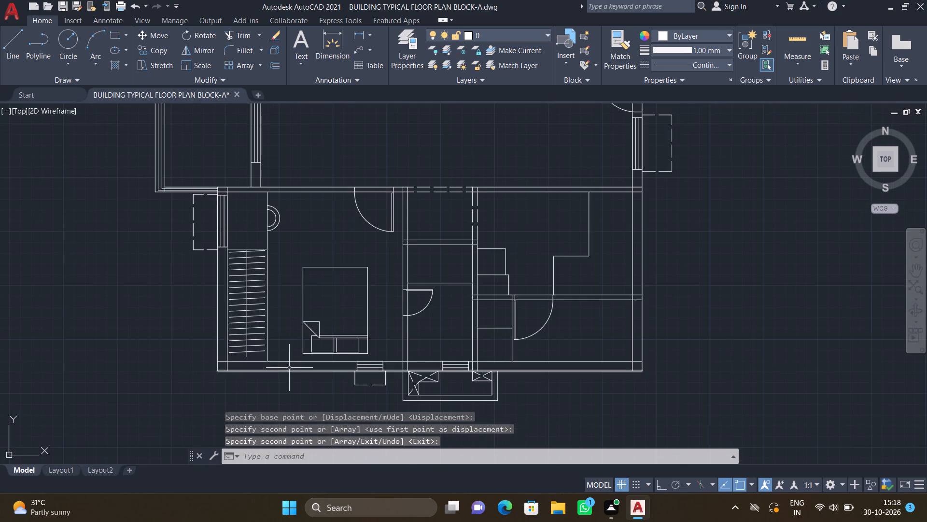
middle_click_drag(297, 359, 339, 331)
scroll(317, 316, "down", 2)
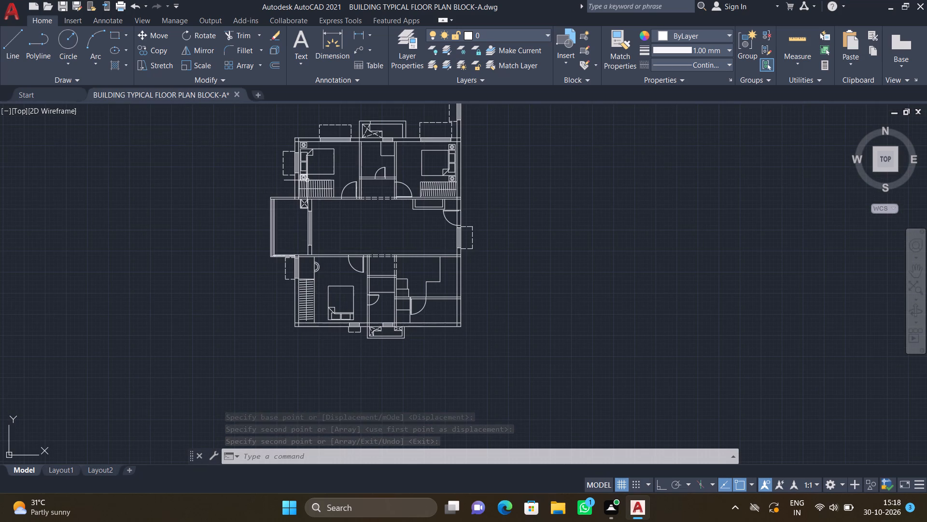
middle_click_drag(311, 187, 336, 336)
scroll(331, 230, "up", 2)
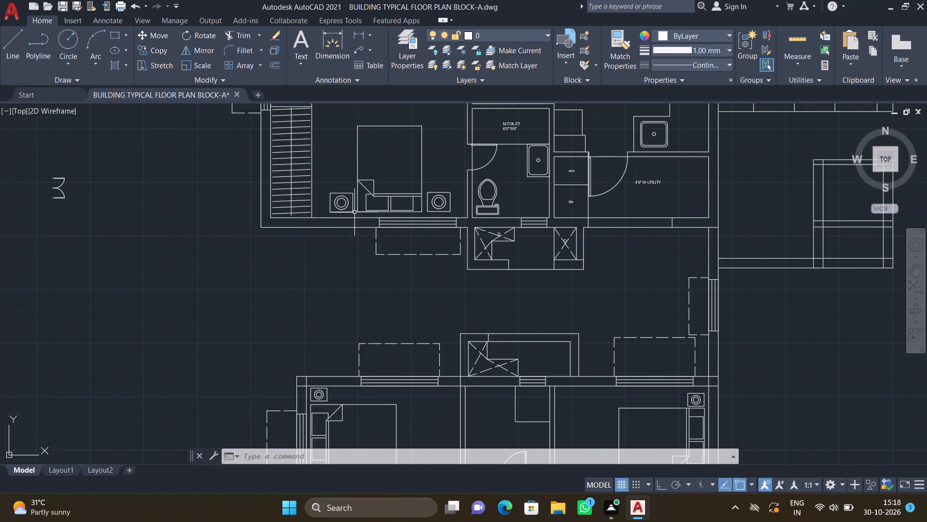
scroll(357, 210, "up", 2)
type("CO")
key("Return")
scroll(347, 215, "up", 2)
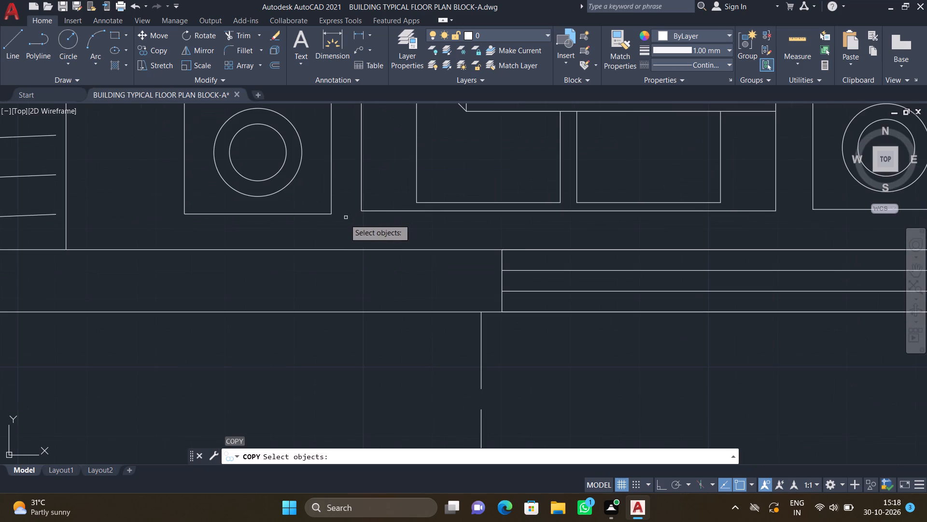
scroll(343, 222, "down", 3)
scroll(343, 222, "up", 1)
left_click(342, 223)
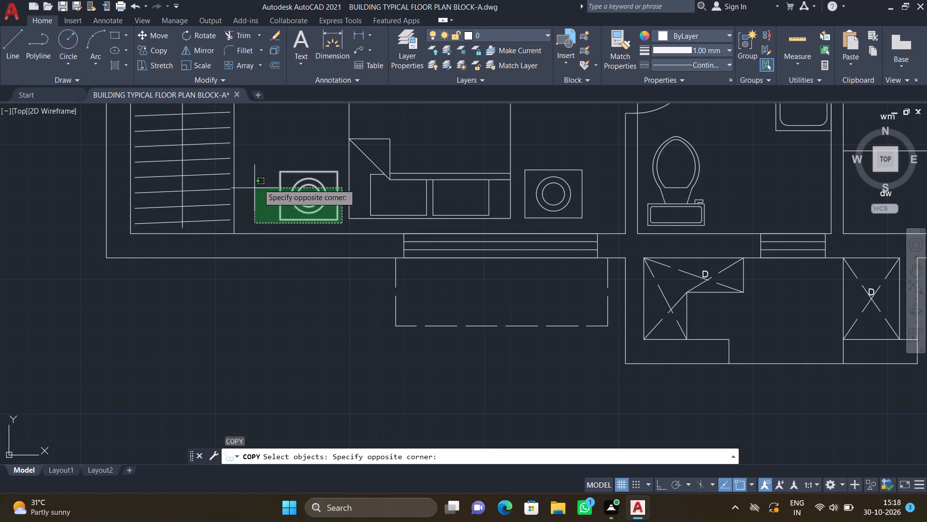
scroll(264, 178, "up", 2)
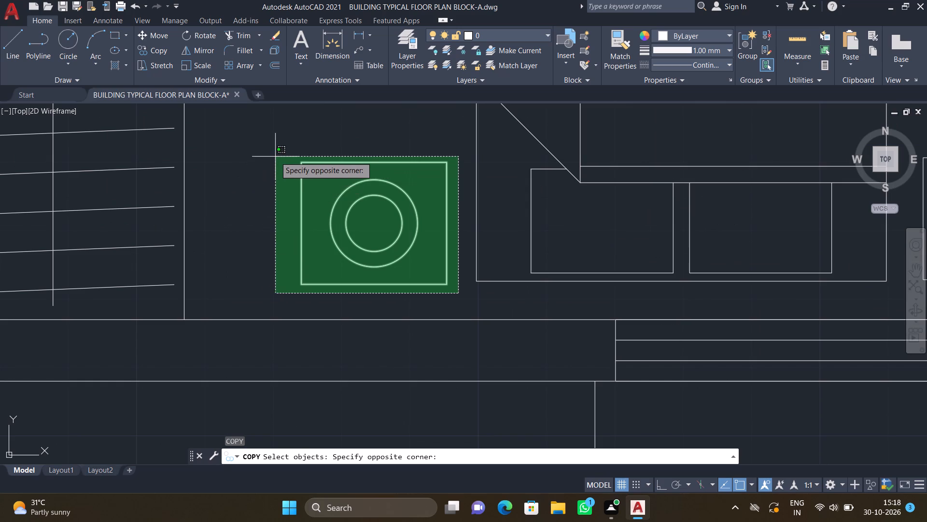
left_click(276, 147)
key("Return")
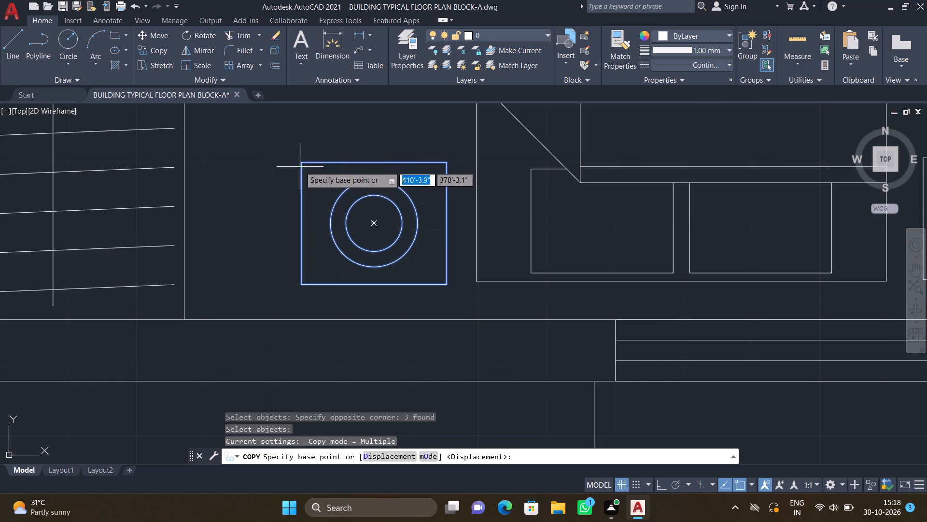
left_click(300, 164)
scroll(351, 233, "down", 3)
middle_click_drag(351, 329, 316, 225)
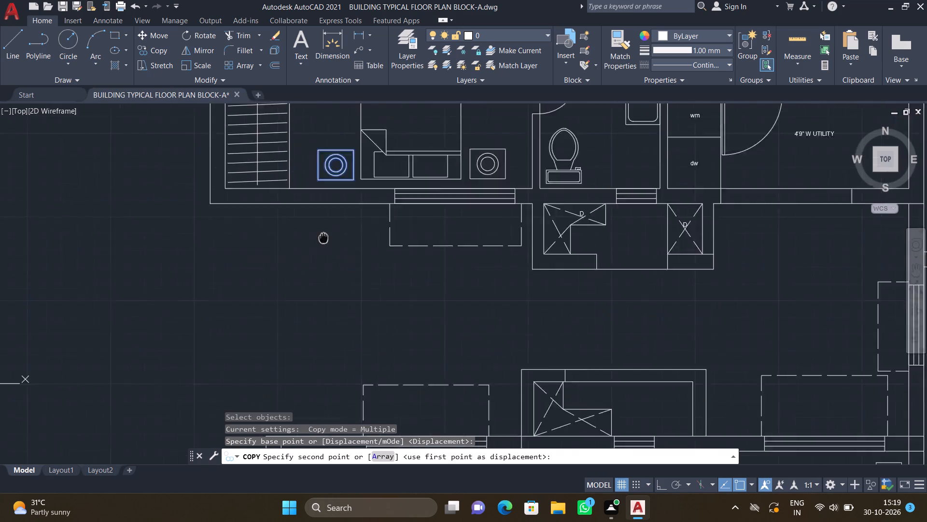
middle_click_drag(316, 225, 305, 216)
scroll(305, 217, "down", 3)
middle_click_drag(313, 348, 312, 239)
scroll(317, 337, "up", 3)
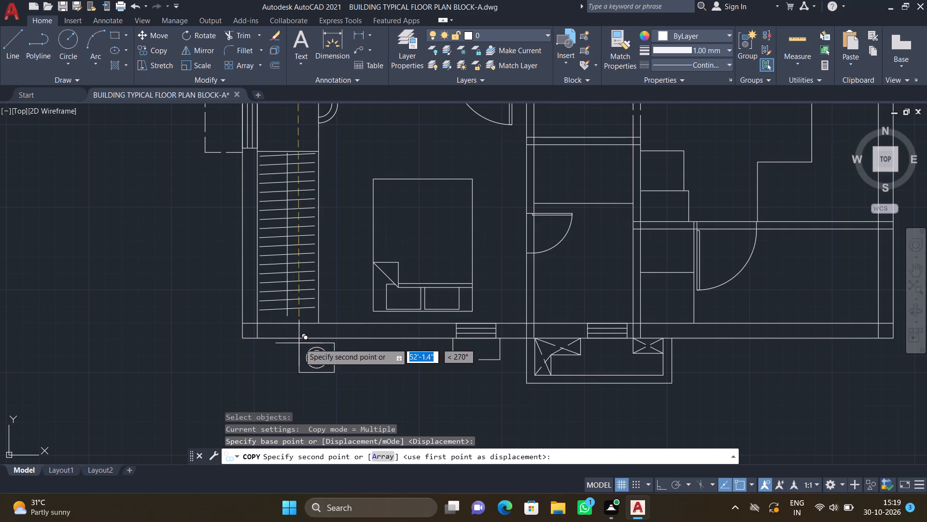
scroll(323, 291, "up", 2)
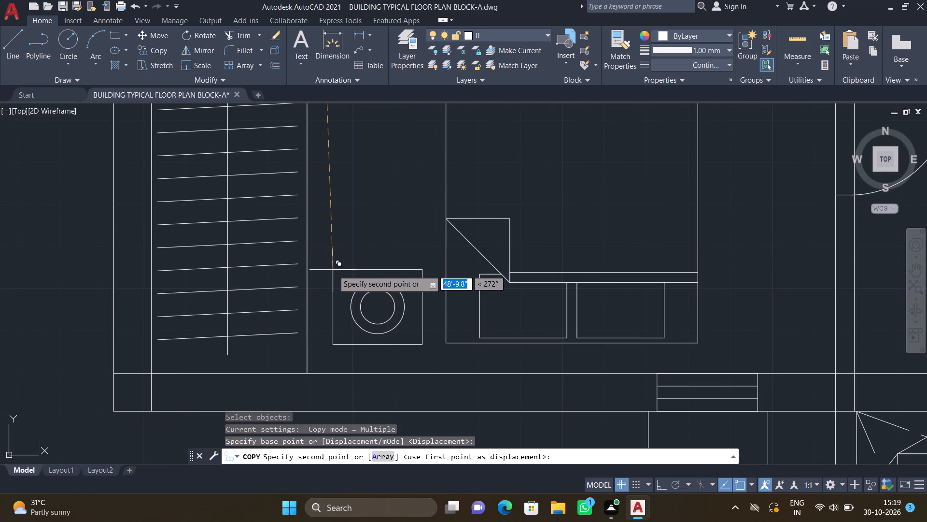
left_click(334, 270)
Place a second copy of the bedside table and lamp on the bed's other side, about 49'-8.2" from the original.
middle_click_drag(462, 305, 302, 293)
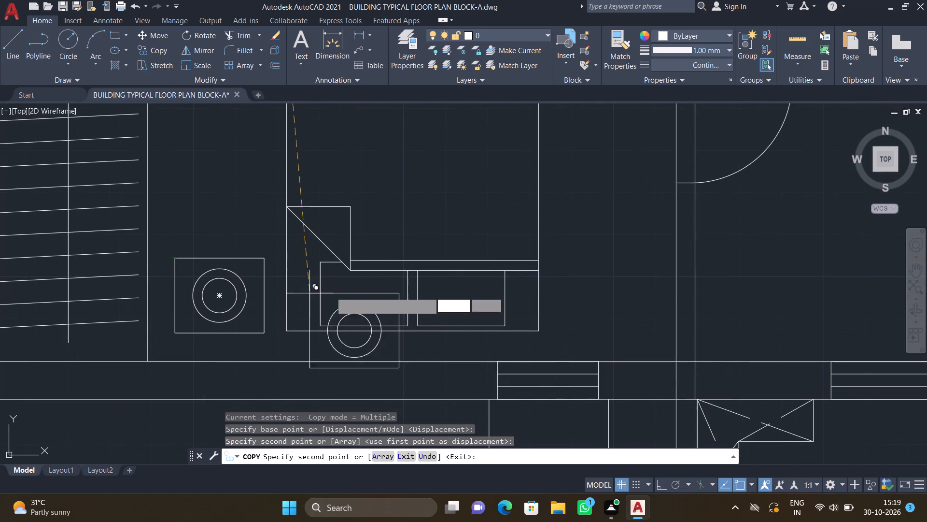
scroll(572, 259, "up", 1)
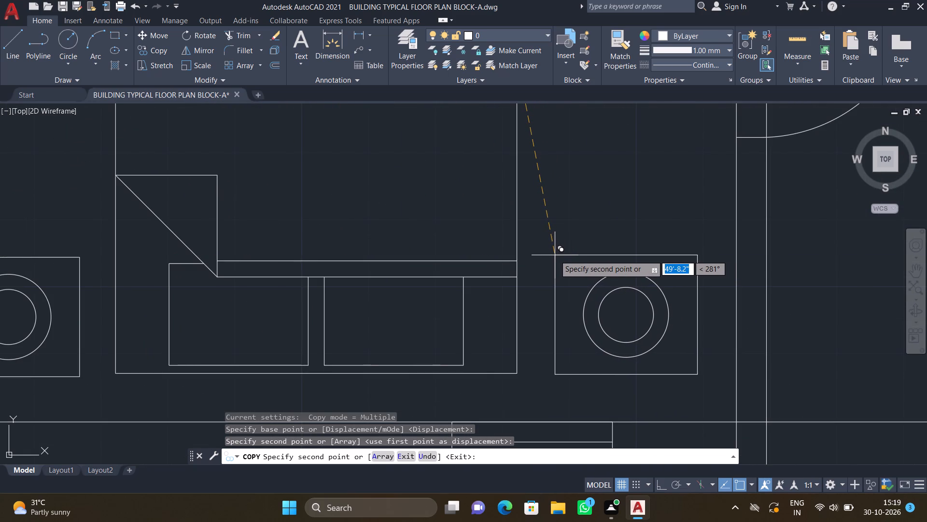
left_click(556, 255)
key("Return")
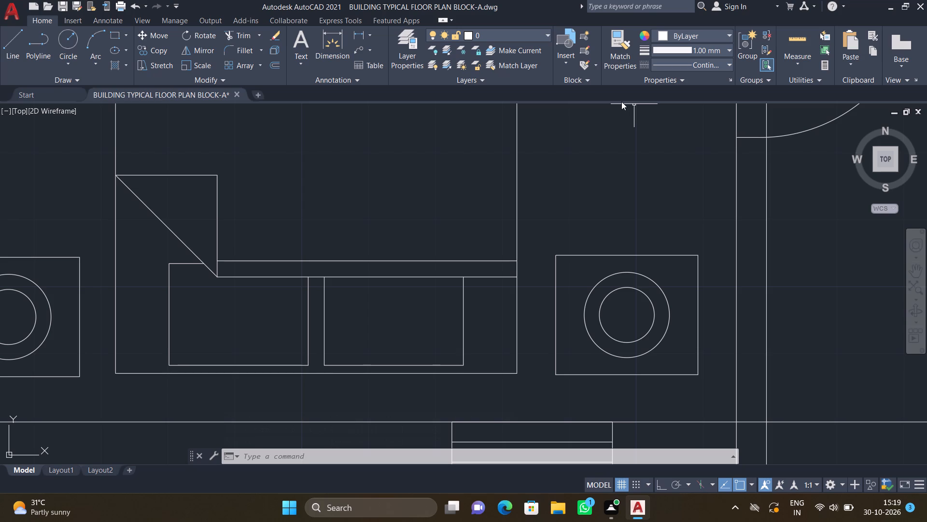
Copy the M.Toilet's WC about 49'-0.1" down into the unfurnished flat's lower toilet, with its cistern near the outer wall.
scroll(615, 132, "down", 1)
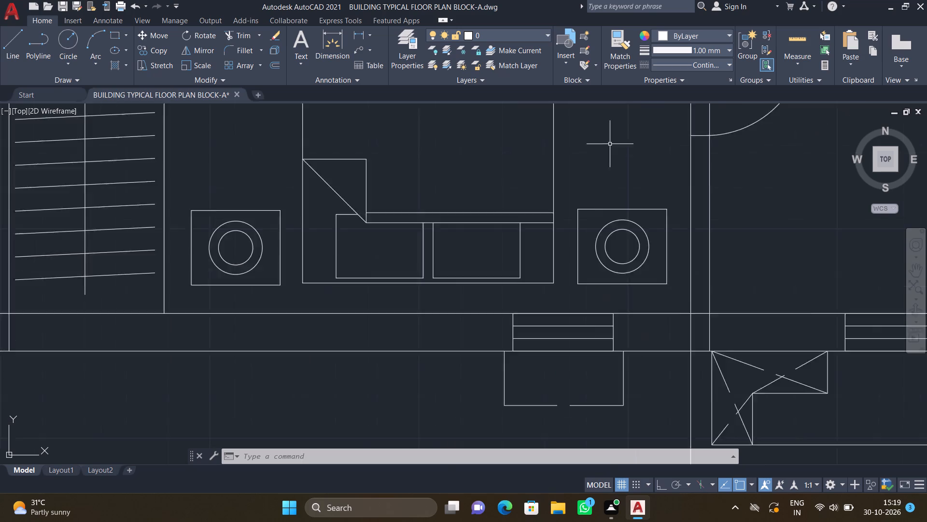
scroll(606, 152, "down", 2)
scroll(532, 222, "down", 1)
middle_click_drag(548, 244, 435, 407)
scroll(434, 374, "down", 2)
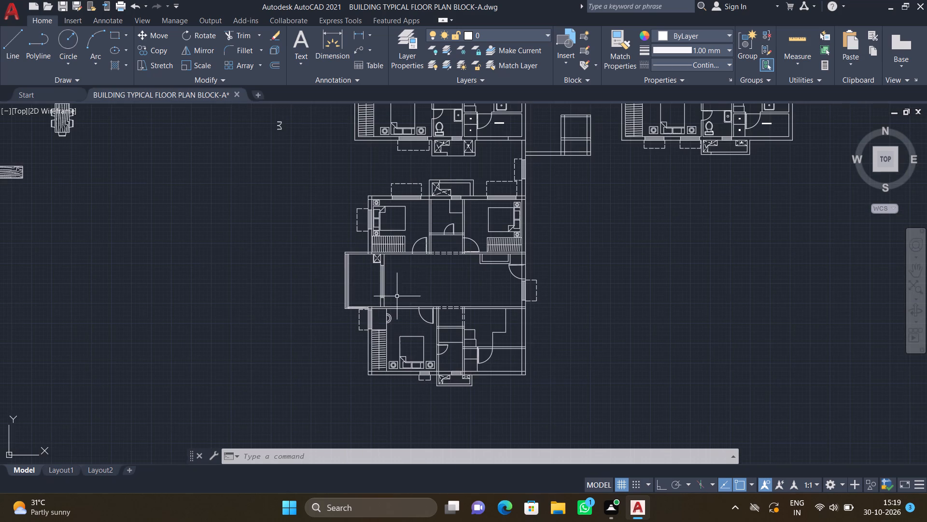
middle_click_drag(429, 217, 440, 267)
scroll(451, 184, "up", 3)
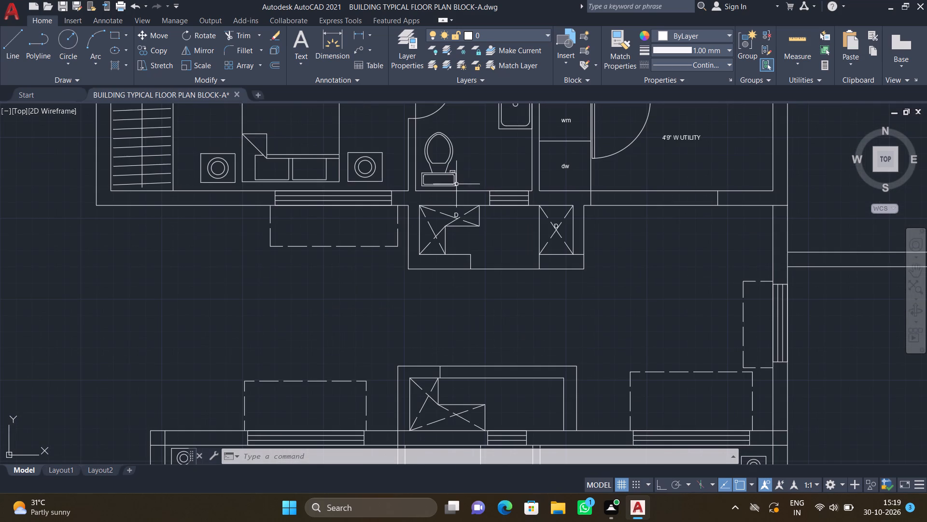
type("CO")
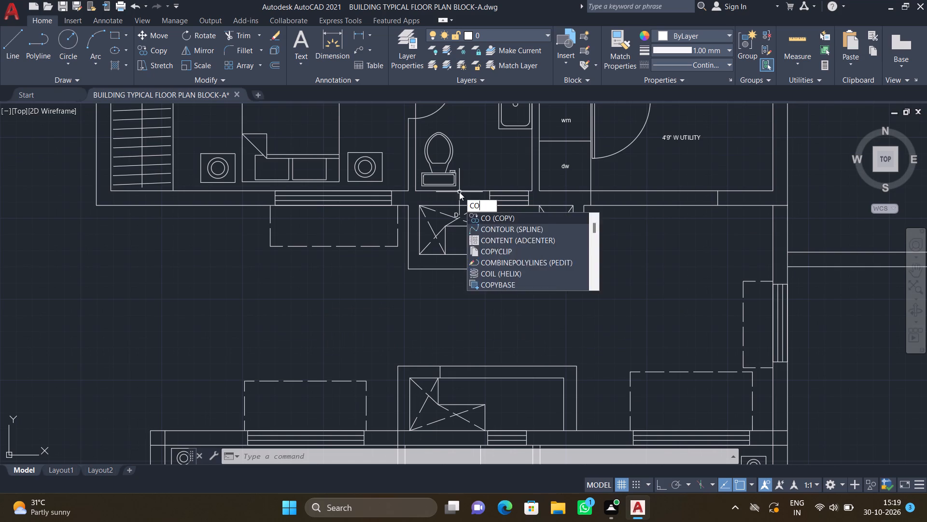
key("Return")
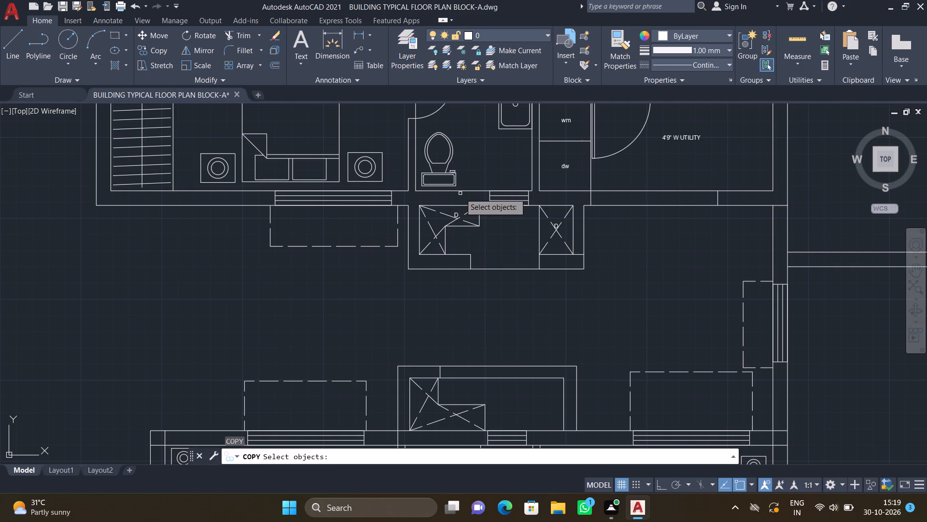
left_click(455, 182)
key("Return")
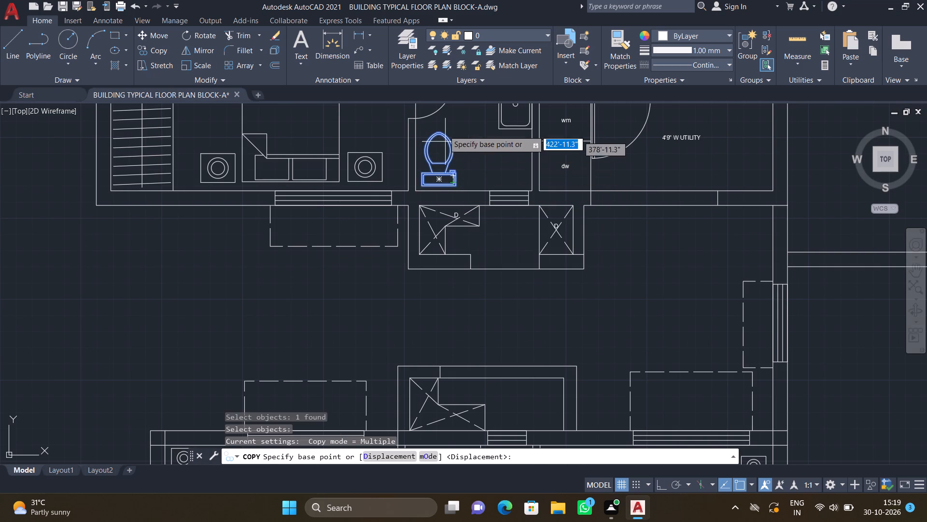
left_click(443, 131)
scroll(502, 290, "down", 3)
middle_click_drag(492, 413, 449, 279)
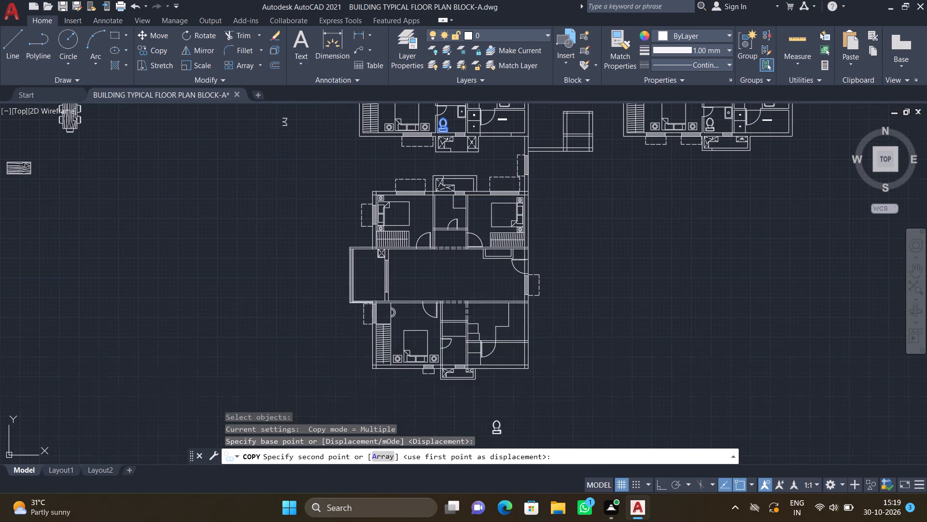
scroll(451, 365, "up", 2)
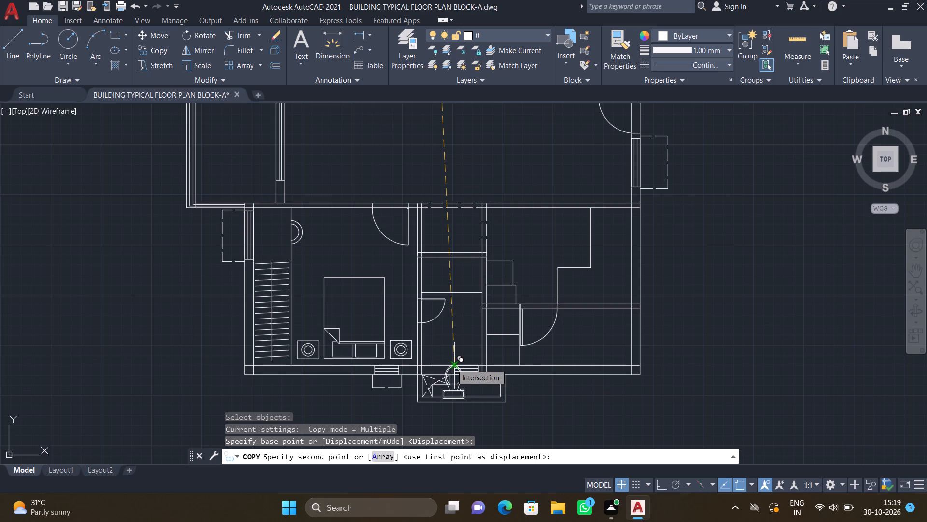
scroll(433, 350, "up", 2)
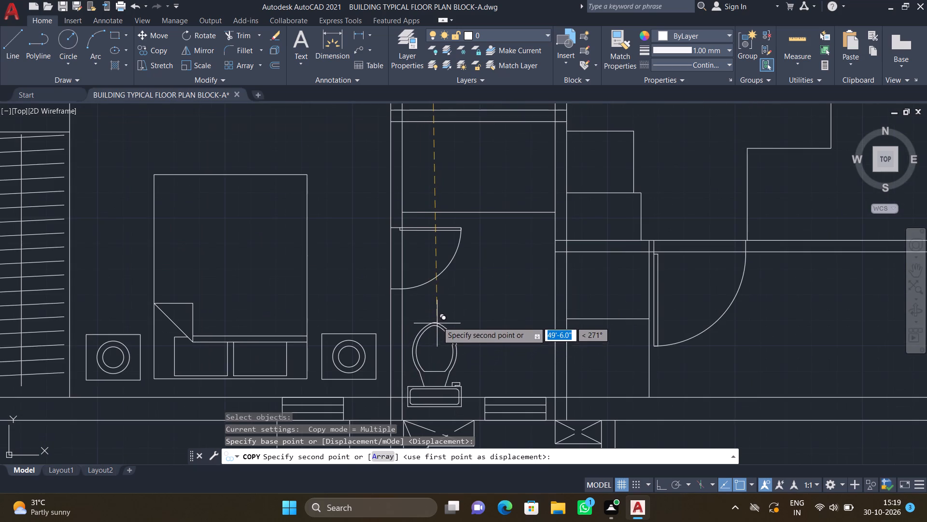
scroll(434, 304, "up", 1)
middle_click_drag(434, 304, 420, 258)
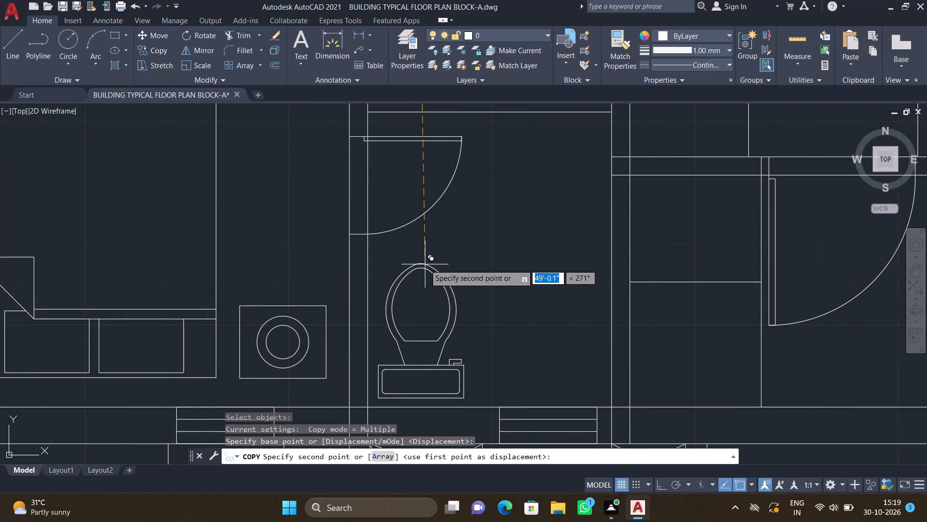
left_click(424, 264)
key("Return")
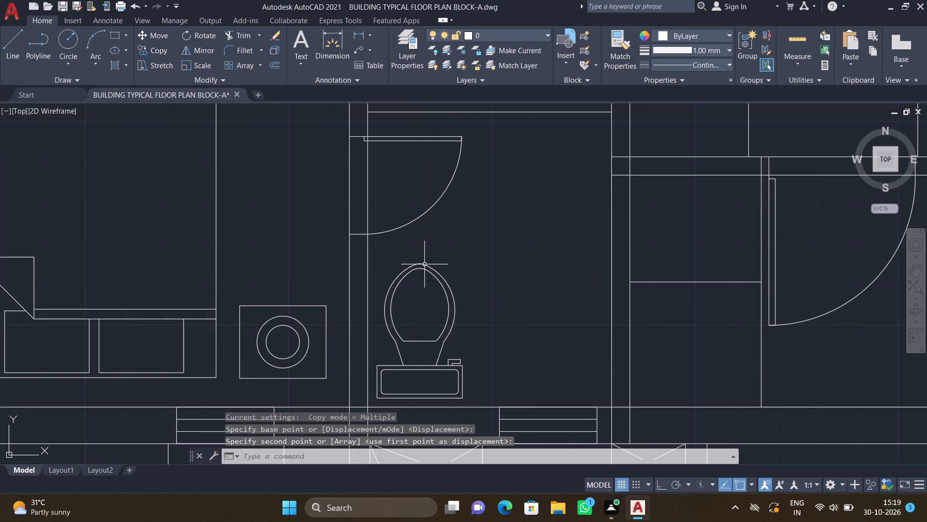
Copy Toilet-1's WC about 50'-8.7" down into the unfurnished flat's upper toilet, with its cistern near the outer wall.
scroll(424, 264, "down", 5)
middle_click_drag(445, 253, 474, 398)
scroll(466, 367, "down", 2)
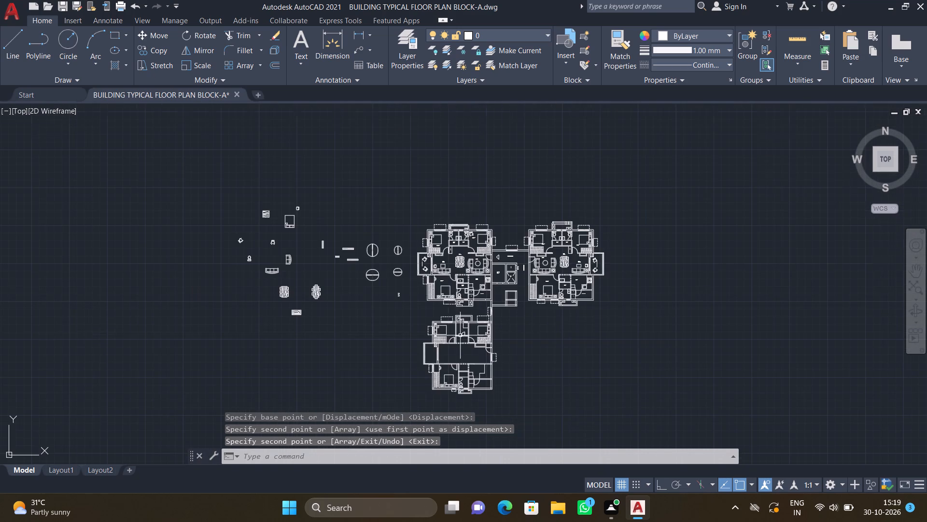
scroll(452, 236, "up", 5)
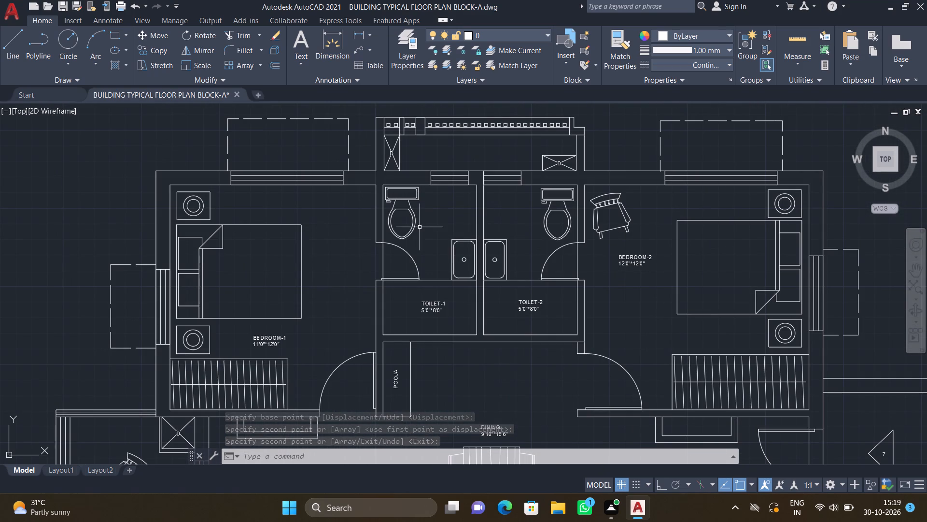
type("CO")
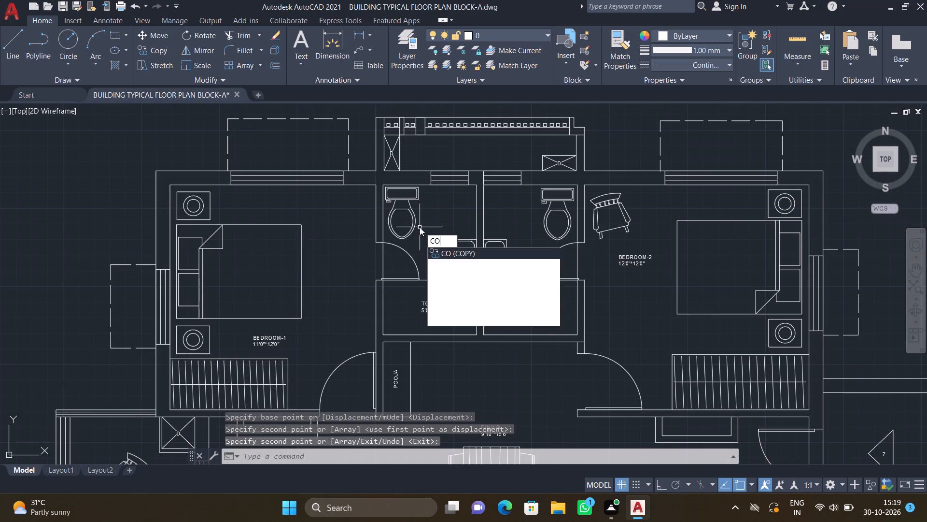
key("Return")
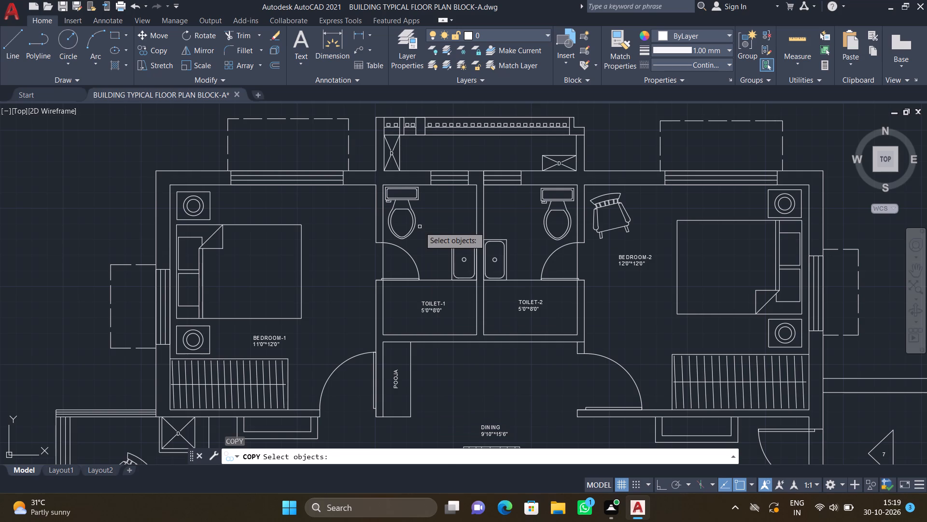
left_click(412, 223)
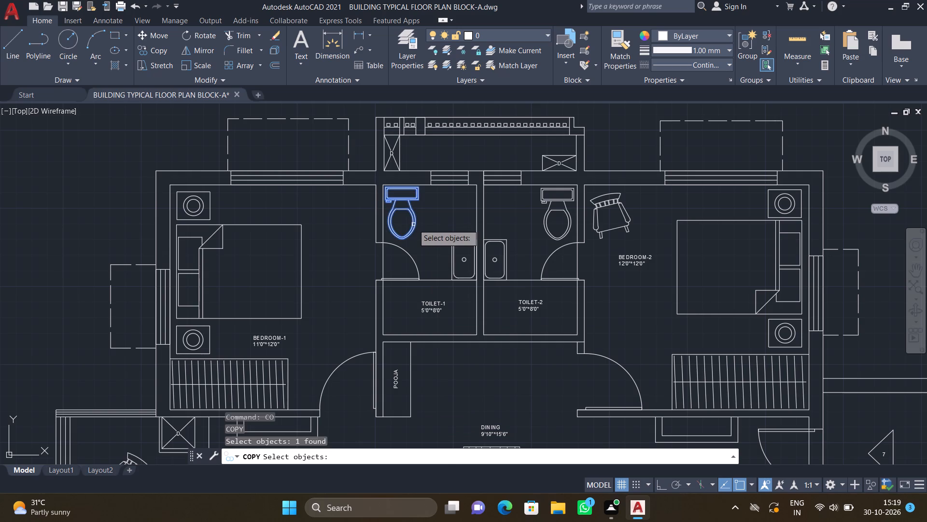
key("Return")
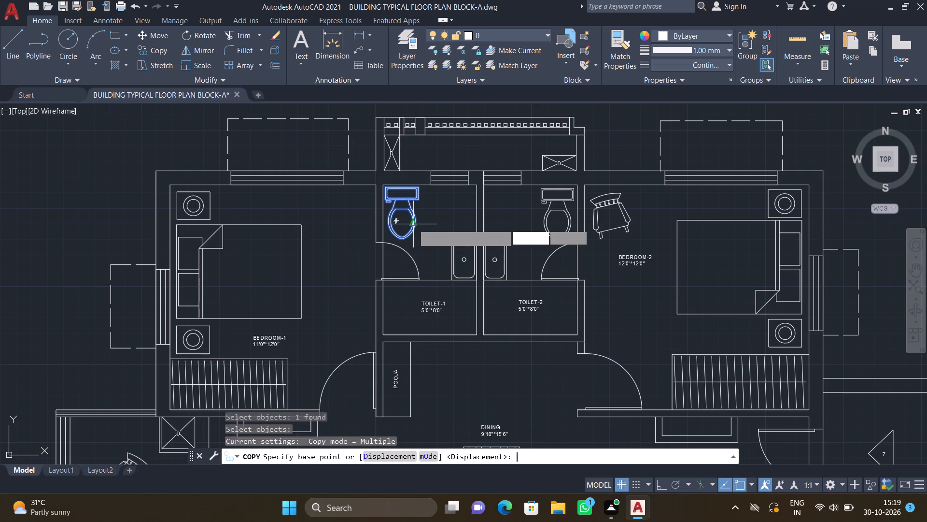
scroll(396, 198, "up", 2)
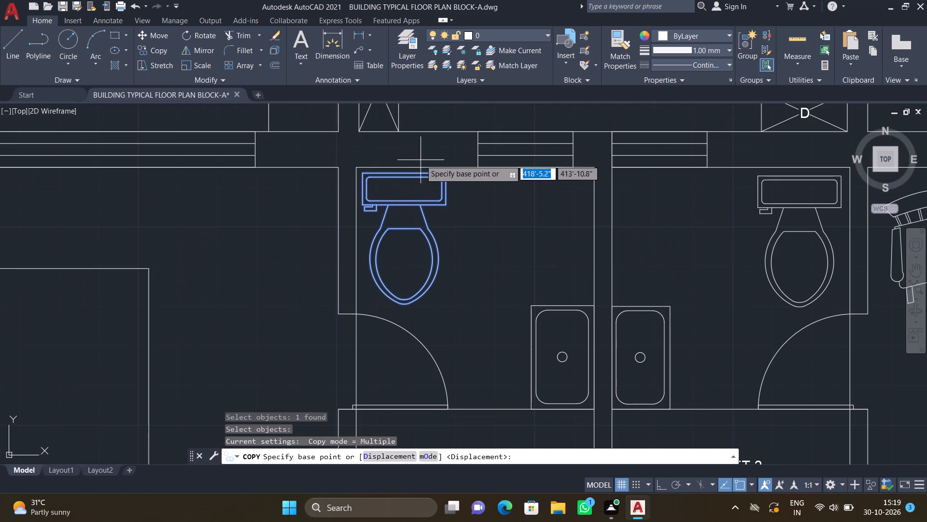
left_click(401, 175)
scroll(486, 296, "down", 4)
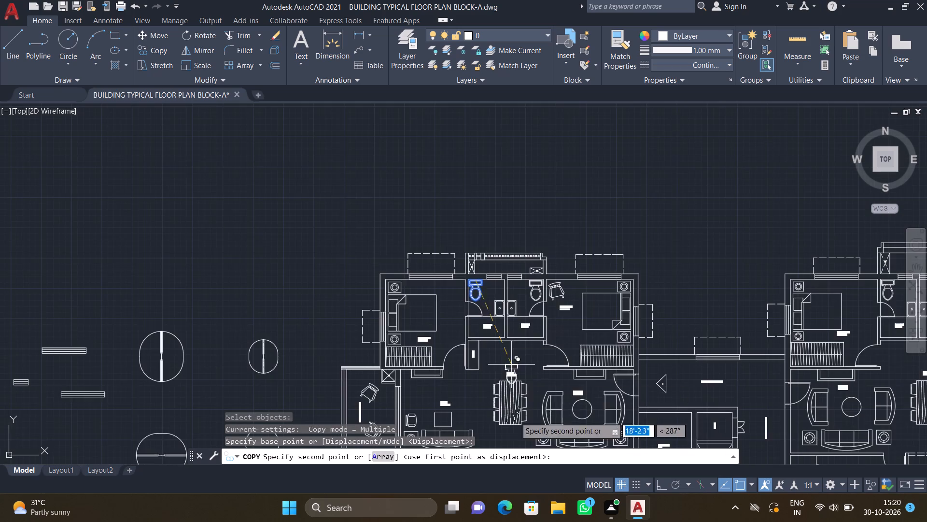
scroll(493, 395, "down", 3)
middle_click_drag(490, 386, 419, 248)
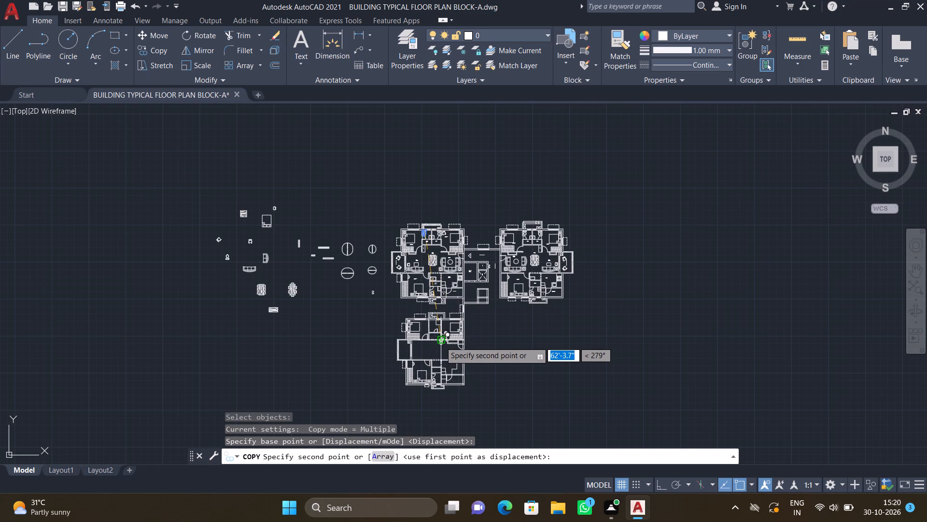
scroll(427, 332, "up", 5)
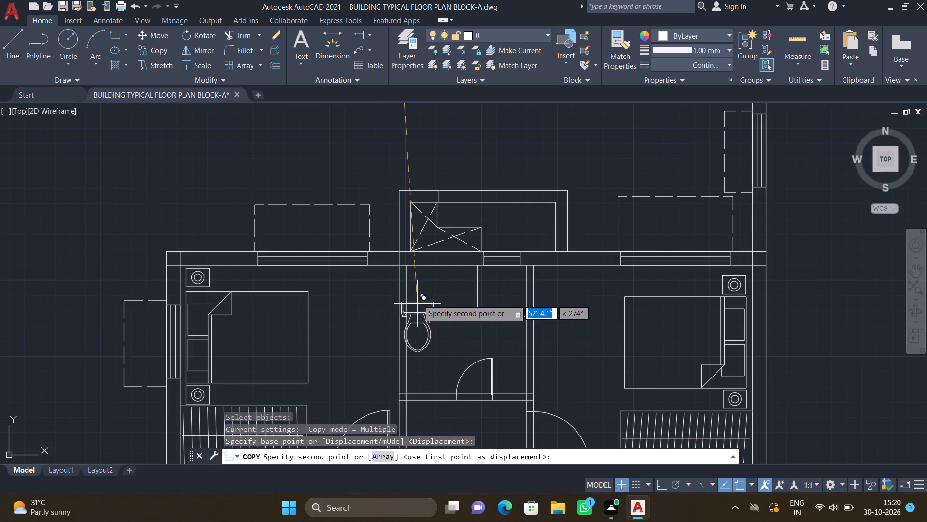
scroll(433, 271, "up", 2)
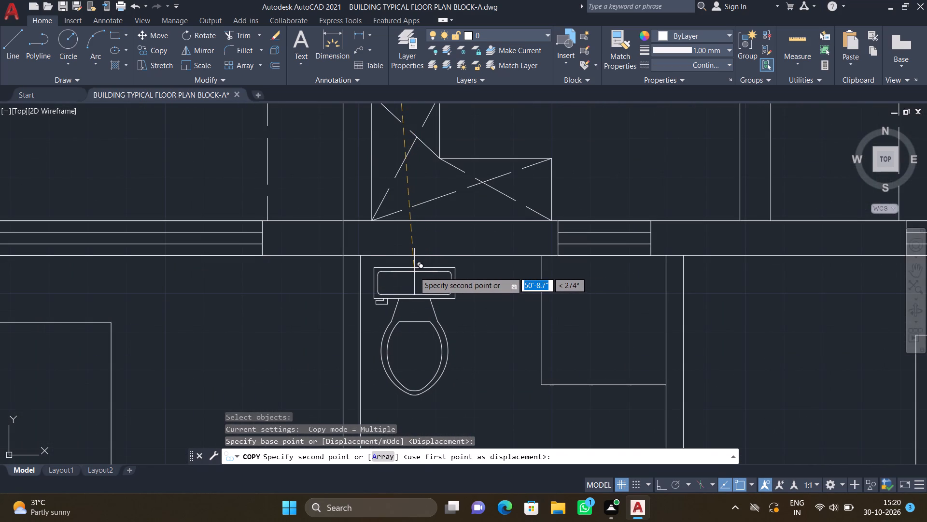
left_click(414, 272)
key("Return")
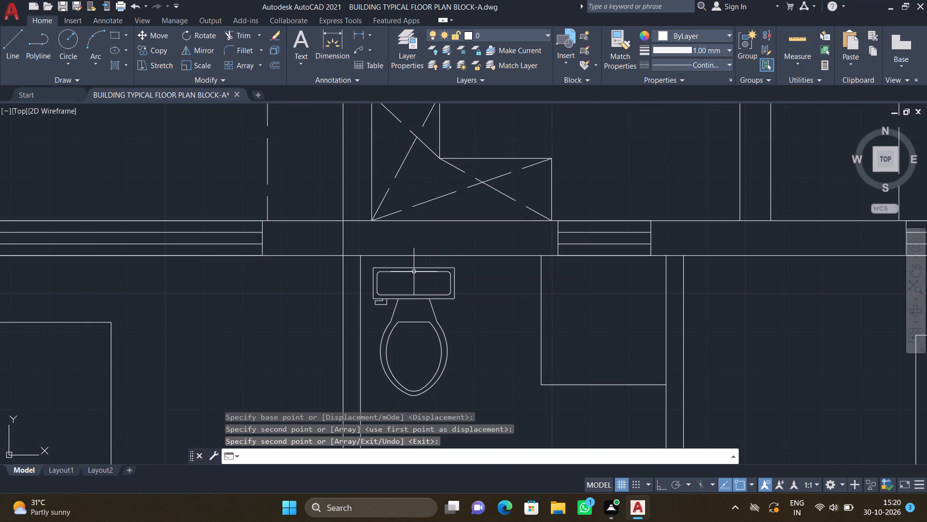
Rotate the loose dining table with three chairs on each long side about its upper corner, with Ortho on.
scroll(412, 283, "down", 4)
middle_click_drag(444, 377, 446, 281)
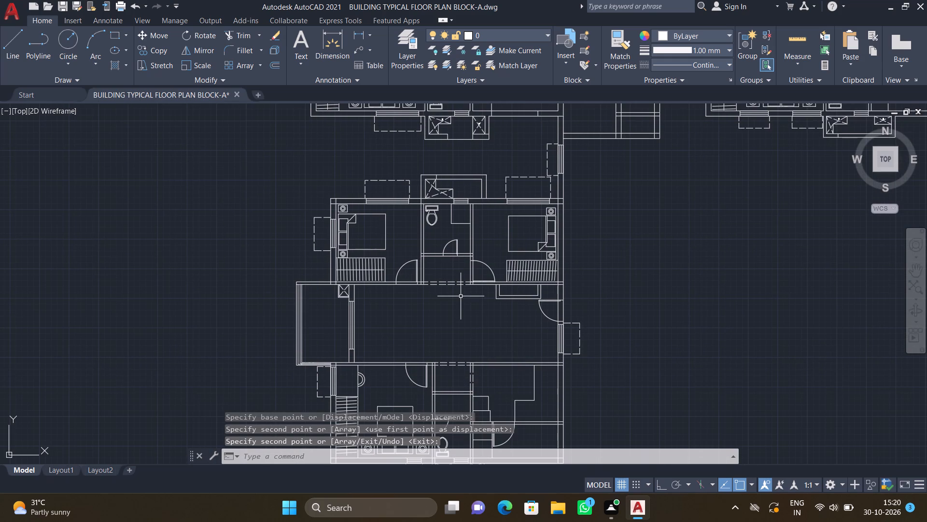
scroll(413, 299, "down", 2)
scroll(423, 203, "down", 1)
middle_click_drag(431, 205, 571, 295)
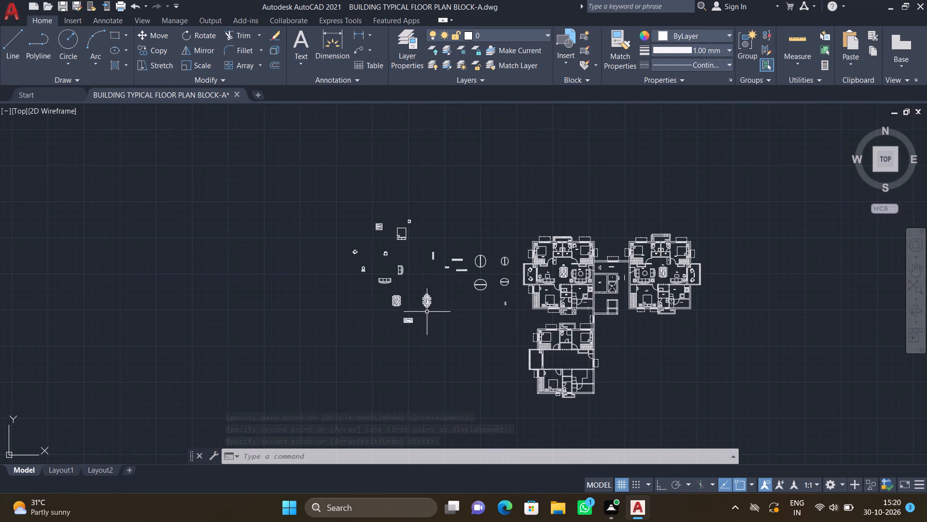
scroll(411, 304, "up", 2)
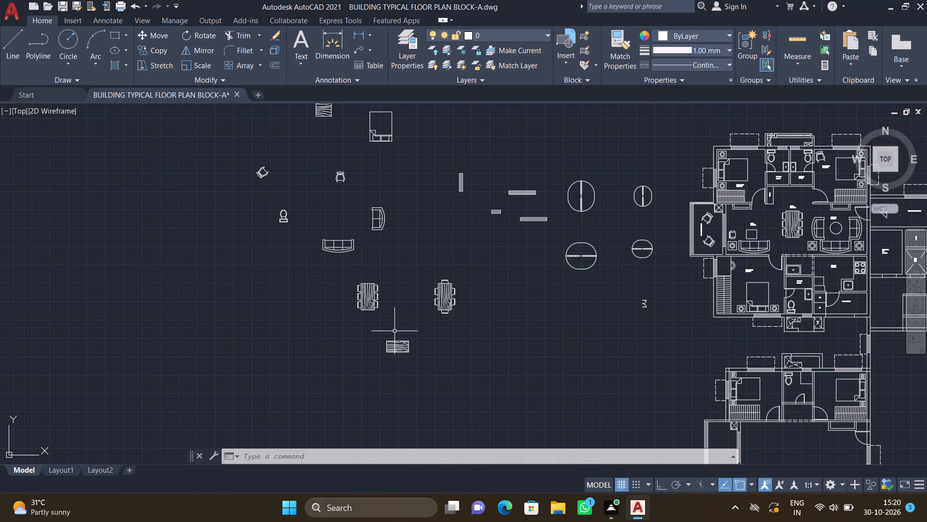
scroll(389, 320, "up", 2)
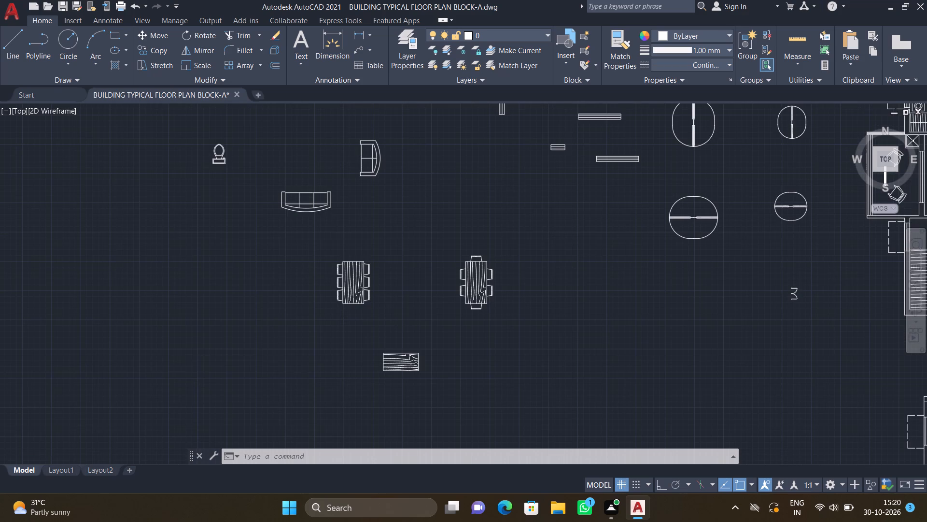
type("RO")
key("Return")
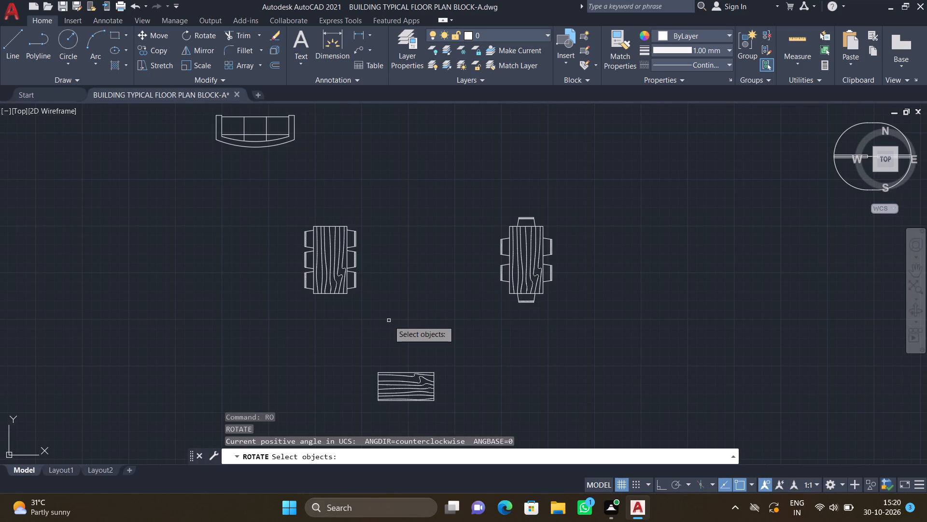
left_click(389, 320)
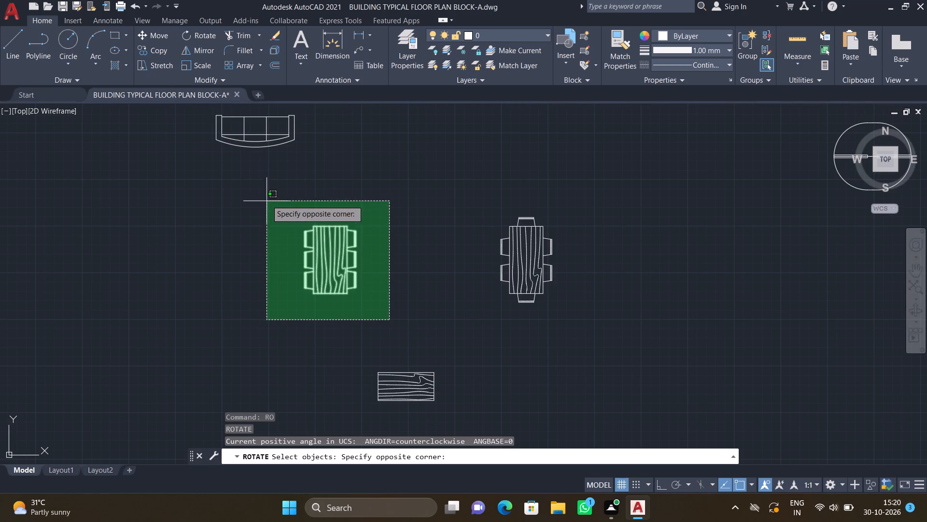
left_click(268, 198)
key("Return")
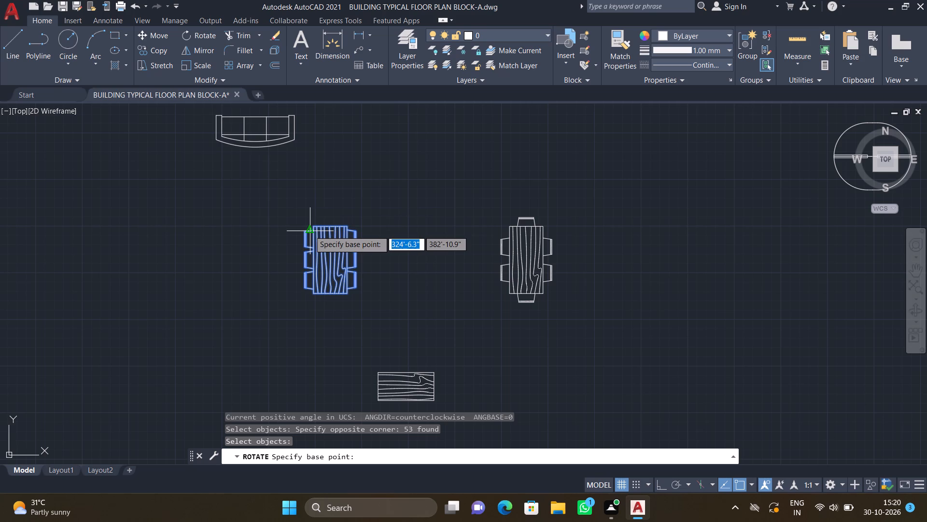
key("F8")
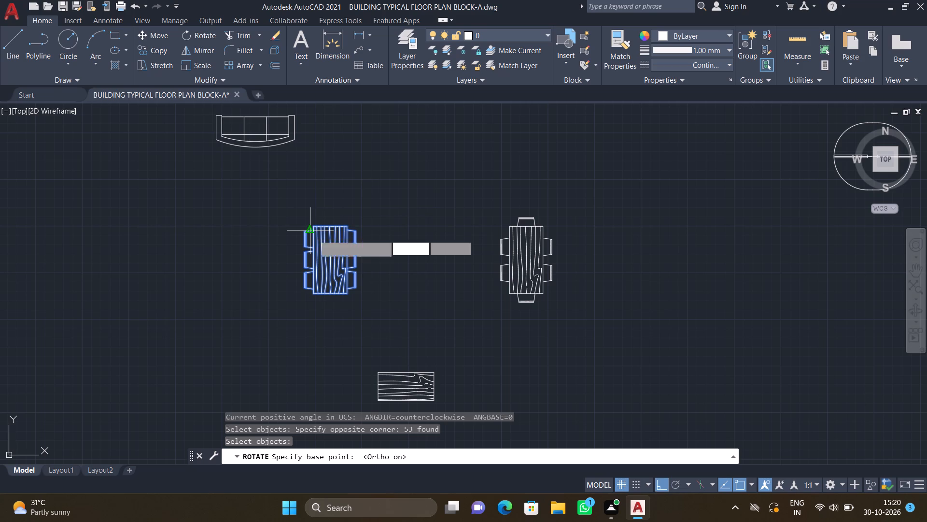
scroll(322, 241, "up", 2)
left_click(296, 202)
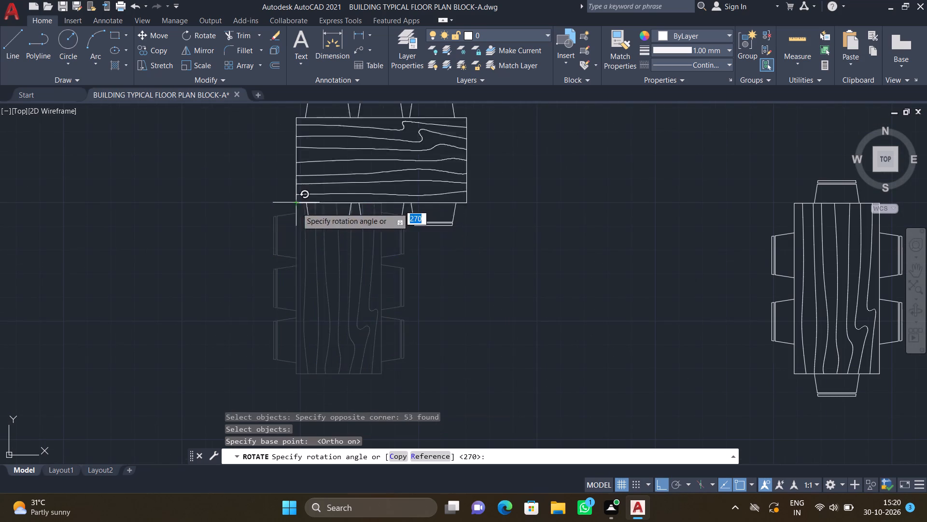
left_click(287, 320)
Delete the tilted six-chair dining set from the loose furniture blocks beside the plan.
scroll(291, 309, "down", 2)
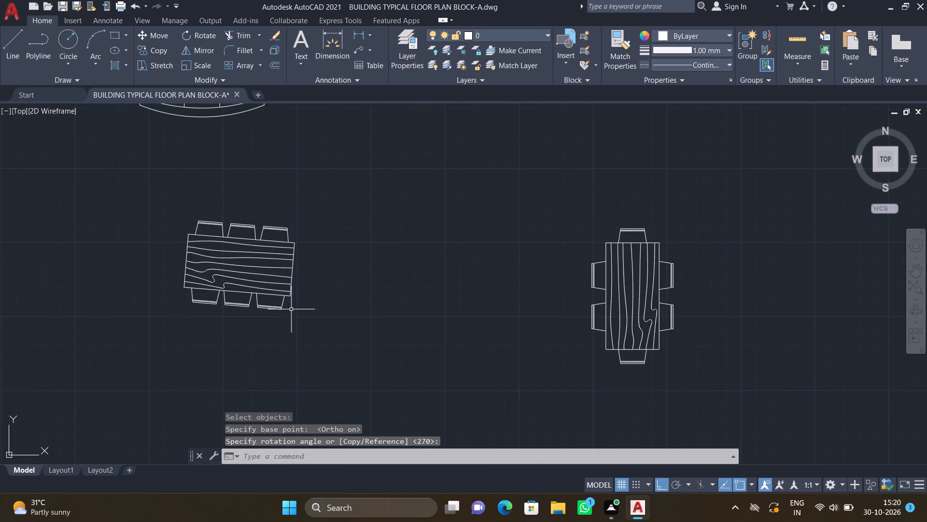
middle_click_drag(294, 322, 364, 275)
scroll(365, 270, "down", 2)
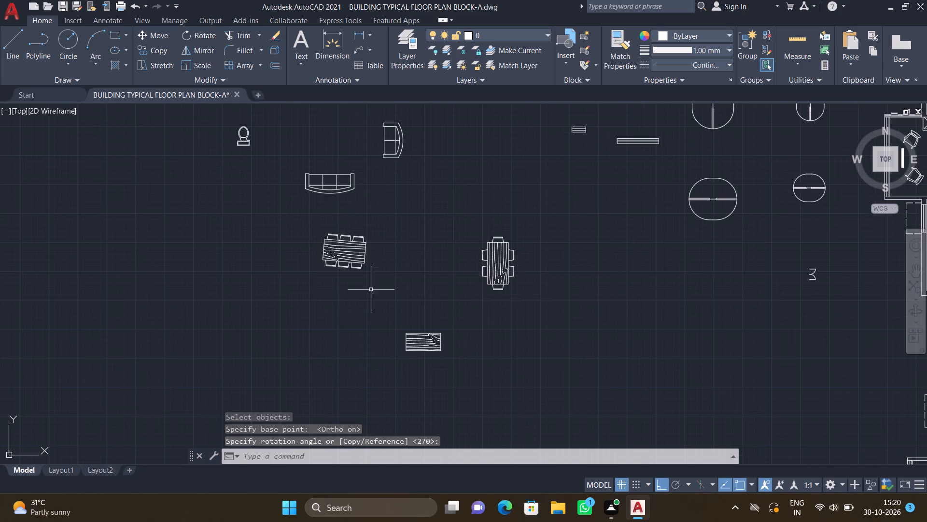
scroll(424, 295, "down", 2)
middle_click_drag(473, 322, 387, 319)
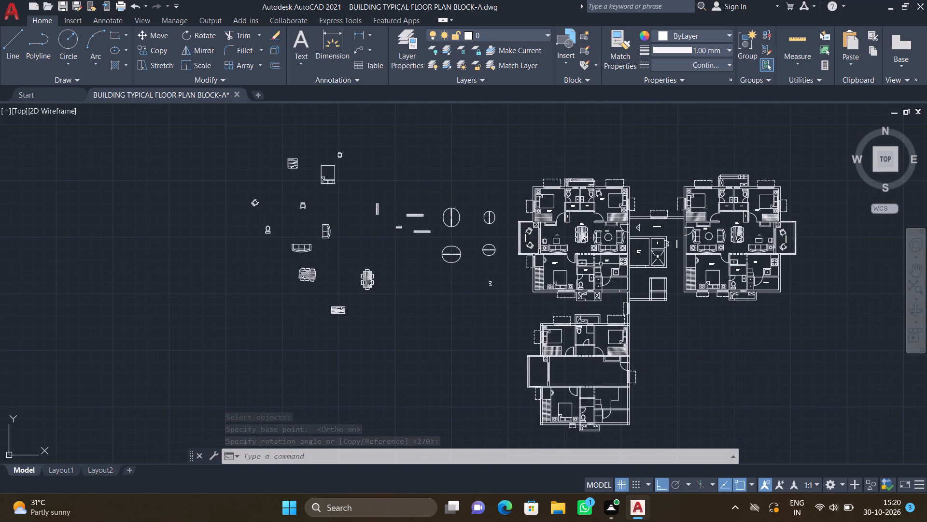
scroll(593, 250, "up", 2)
scroll(358, 403, "down", 2)
middle_click_drag(277, 415, 388, 372)
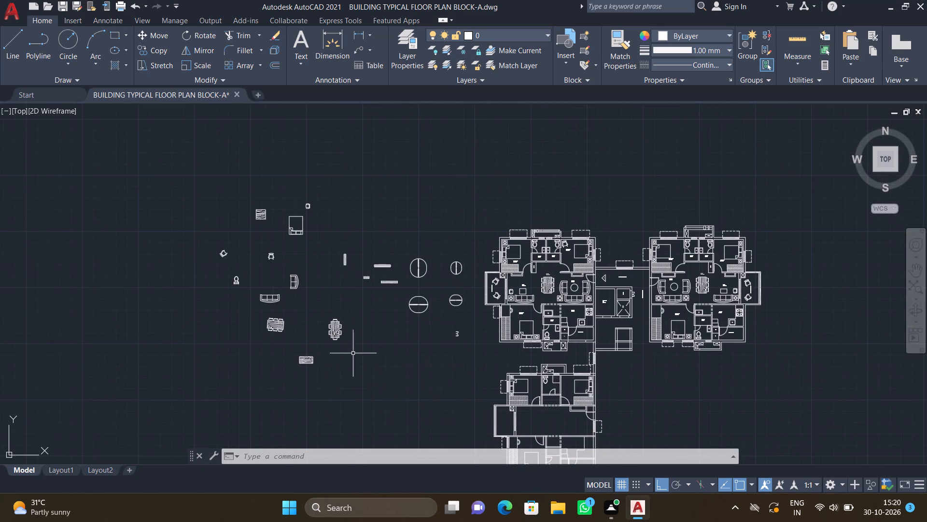
scroll(283, 304, "up", 1)
left_click_drag(297, 362, 284, 349)
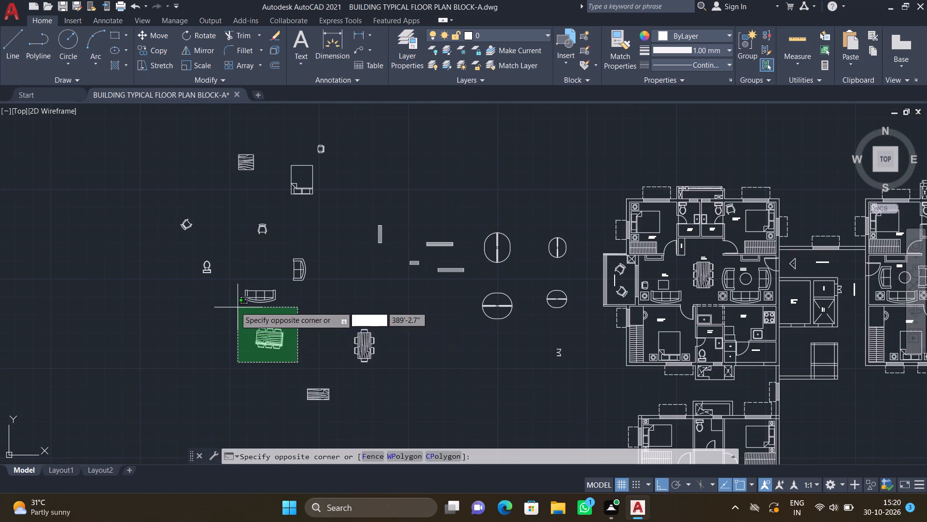
left_click(233, 316)
key("Delete")
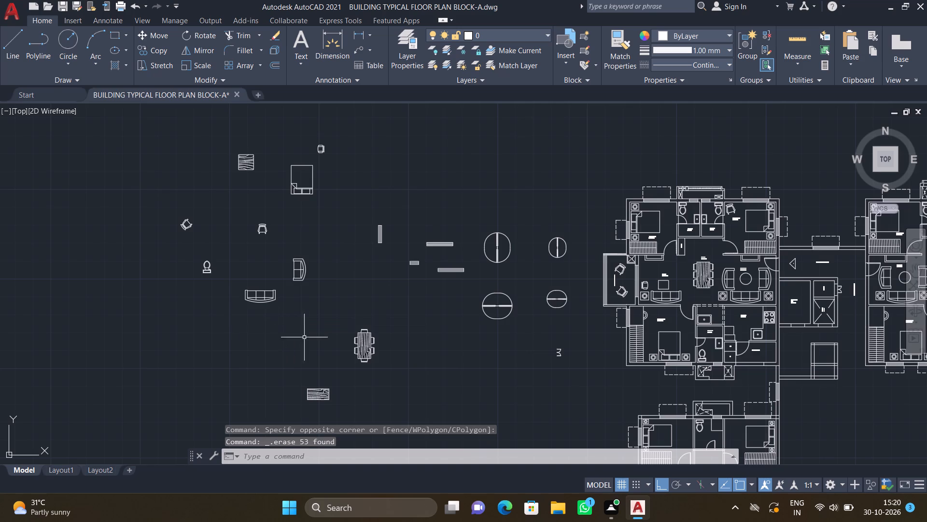
Copy the six-chair dining set from the furnished flat's Dining area about 84'-11.5" at 180° to the loose furniture blocks.
scroll(328, 338, "down", 2)
middle_click_drag(500, 342, 439, 332)
scroll(420, 304, "up", 1)
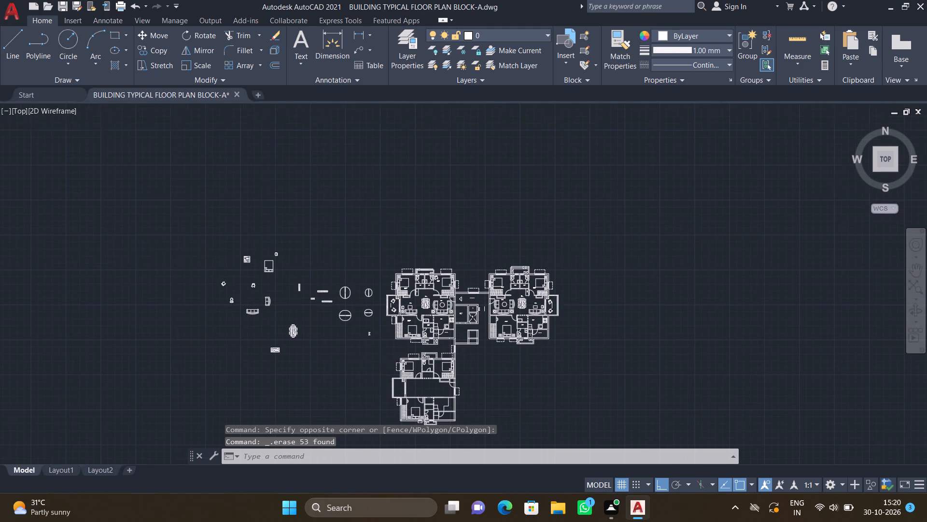
scroll(420, 304, "up", 3)
key("c")
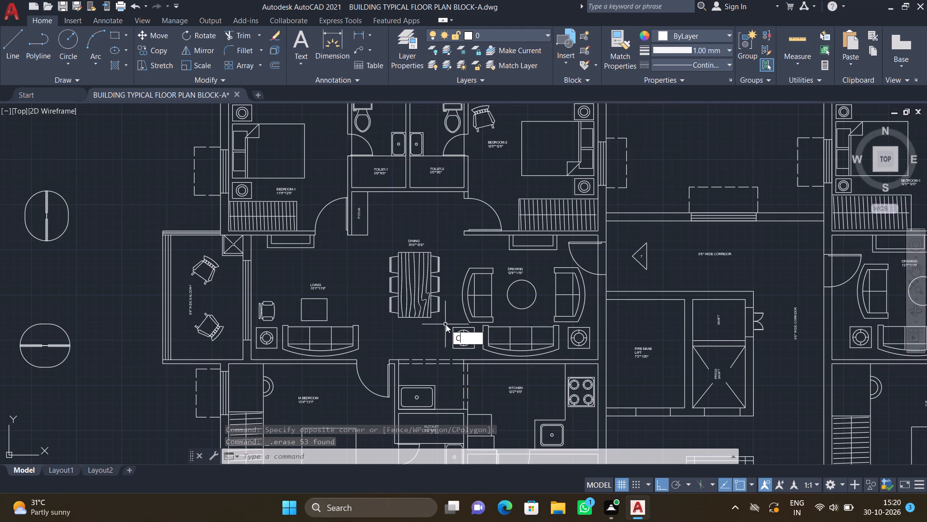
key("o")
key("Return")
scroll(441, 324, "up", 1)
left_click(439, 320)
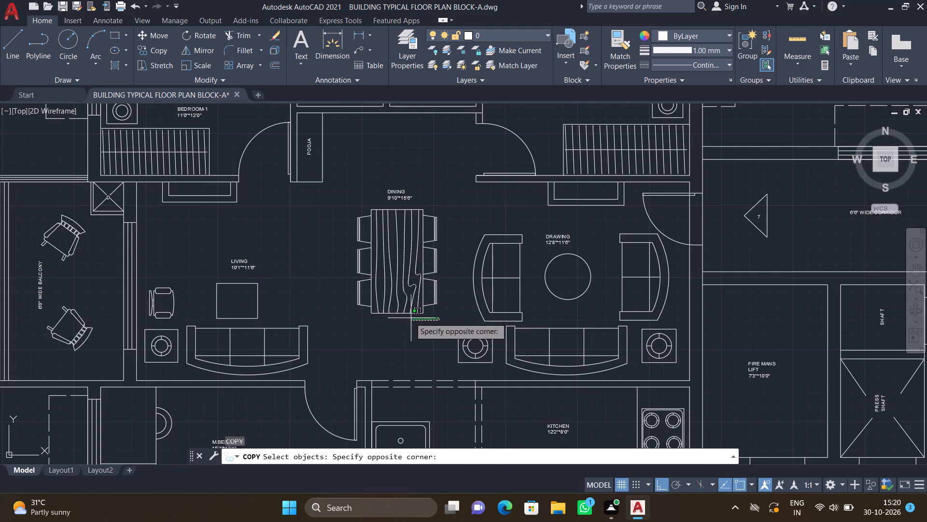
scroll(344, 218, "up", 2)
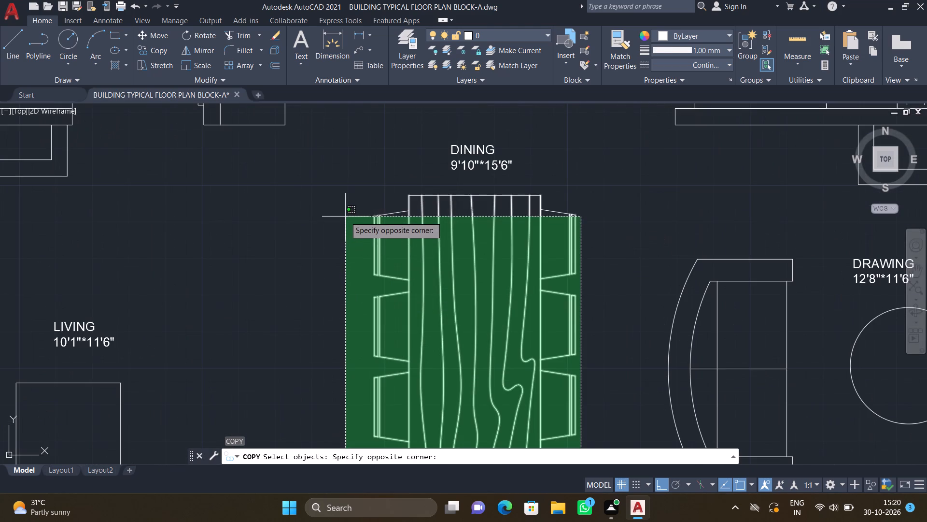
left_click(347, 183)
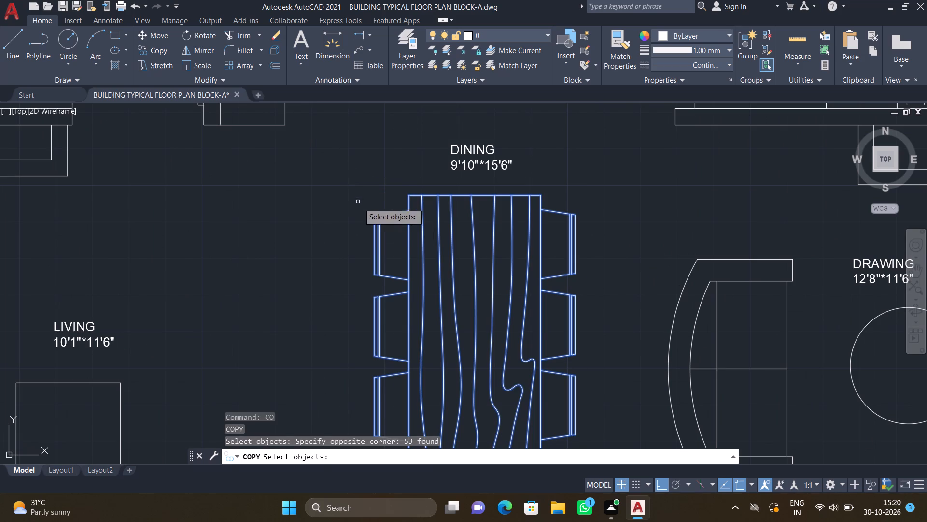
key("Return")
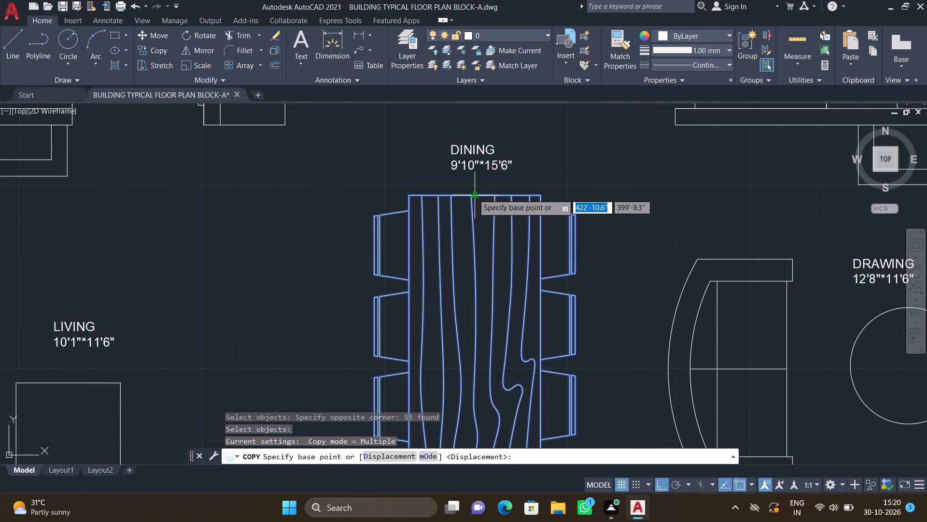
left_click(473, 194)
scroll(447, 278, "down", 3)
middle_click_drag(360, 331, 483, 307)
scroll(456, 310, "down", 2)
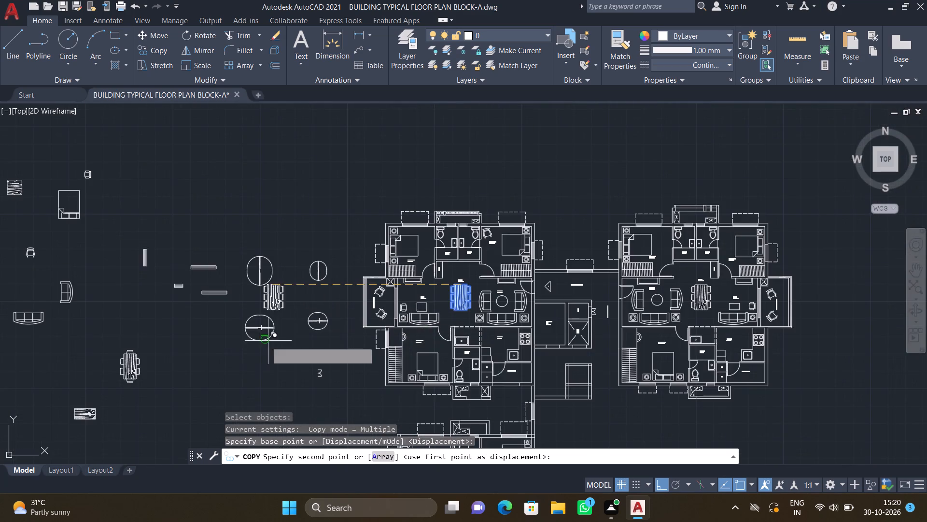
middle_click_drag(231, 347, 357, 337)
scroll(232, 283, "up", 1)
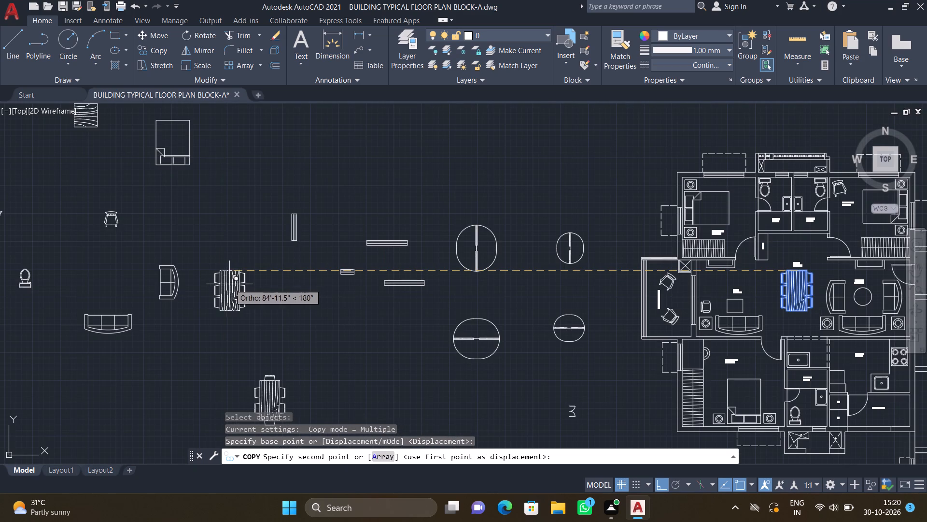
left_click(229, 284)
key("Return")
Rotate the copied dining set to 270° about the tabletop's upper-left corner so the table lies horizontally.
scroll(276, 322, "up", 1)
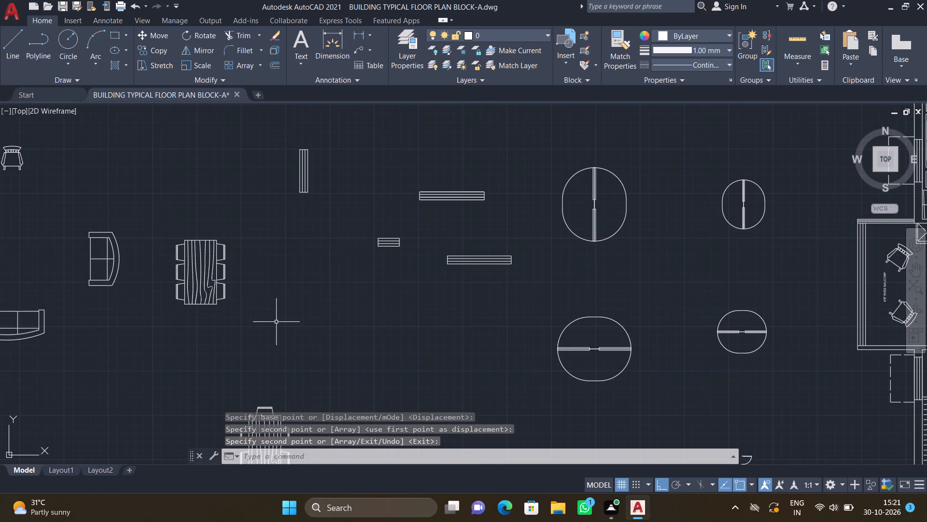
type("RO")
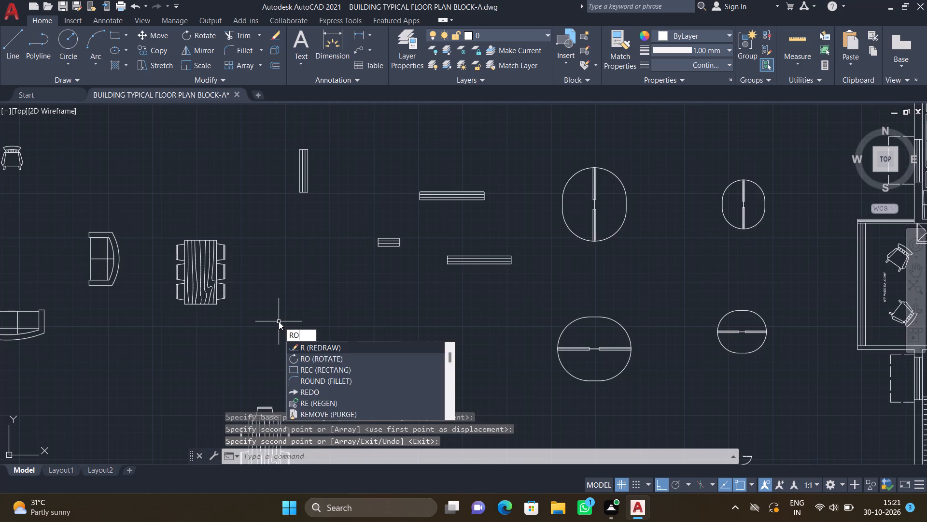
key("Return")
left_click_drag(250, 321, 247, 315)
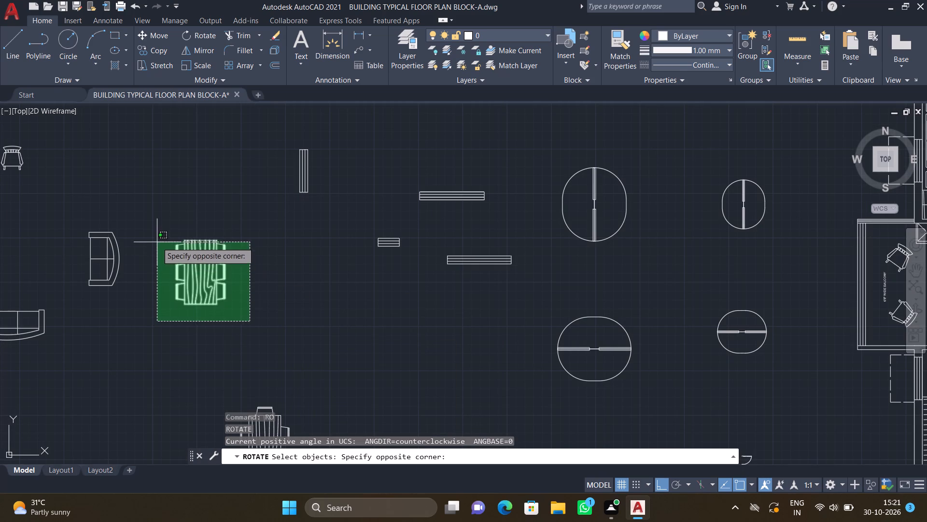
left_click(154, 212)
key("Return")
scroll(179, 242, "up", 1)
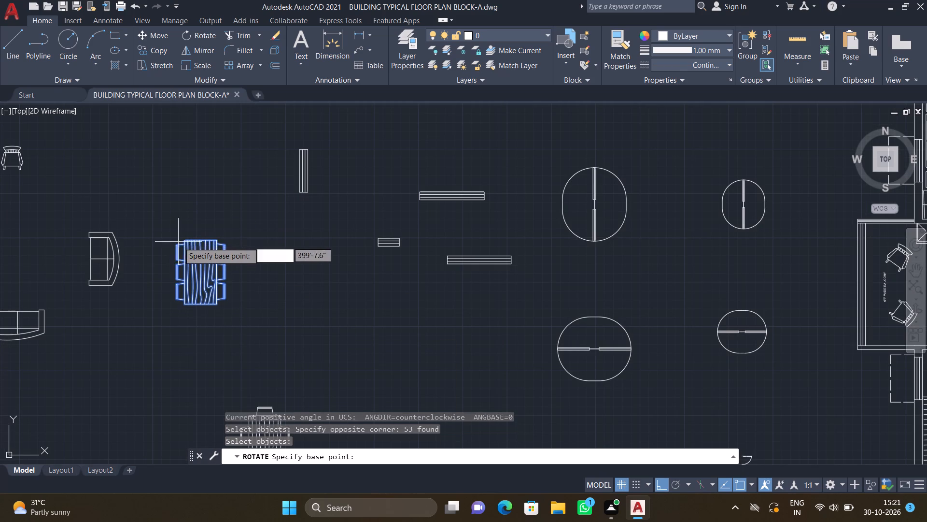
left_click_drag(185, 237, 187, 241)
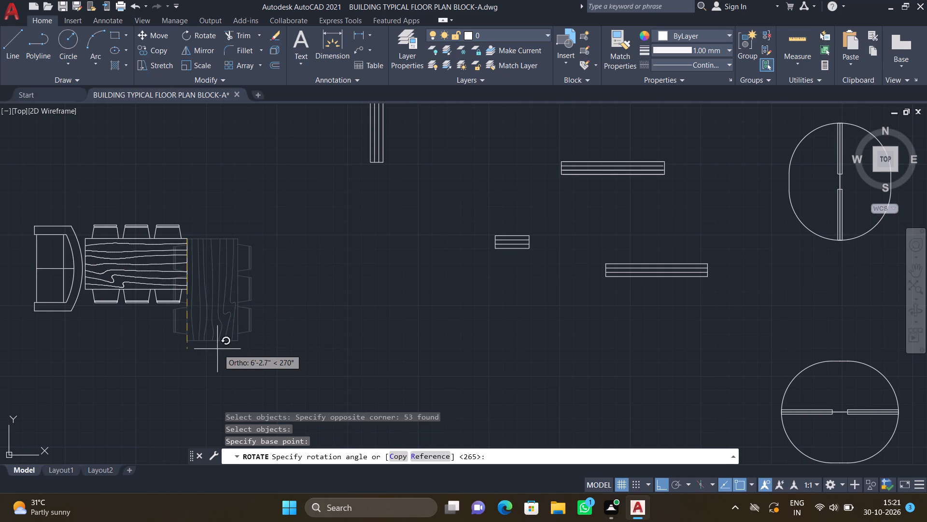
left_click(217, 349)
Copy the horizontal dining set, with Ortho off, about 100'-6.4" at 329° into the unfurnished flat's central hall near the balcony side.
scroll(202, 340, "down", 1)
middle_click_drag(195, 336, 320, 330)
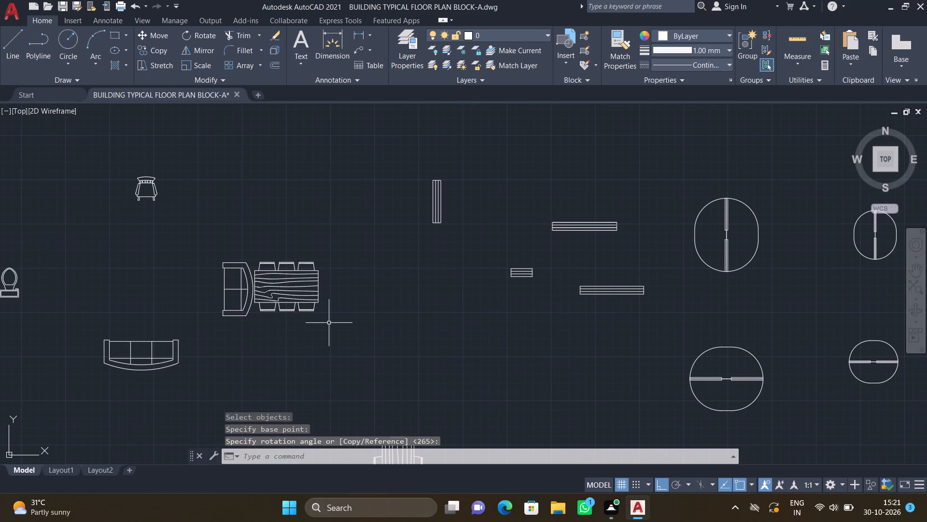
type("CO")
key("Return")
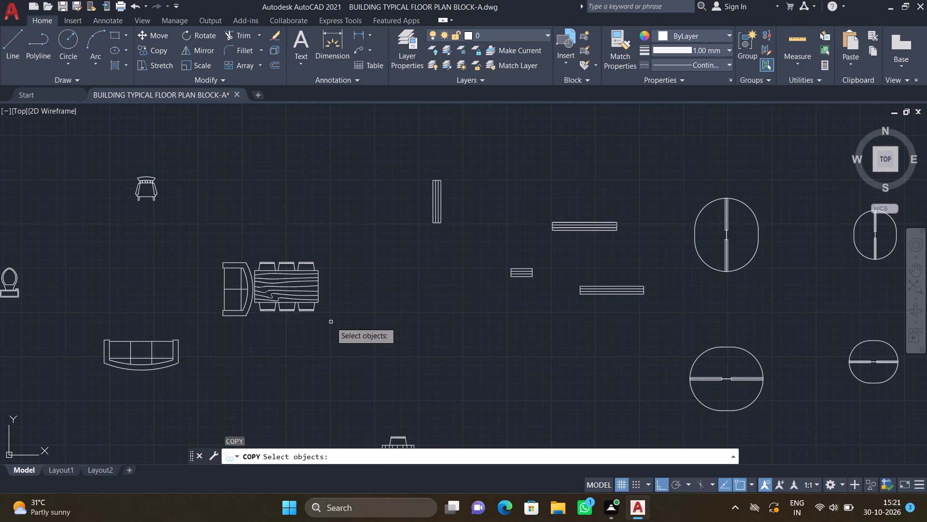
scroll(329, 320, "up", 1)
left_click(324, 321)
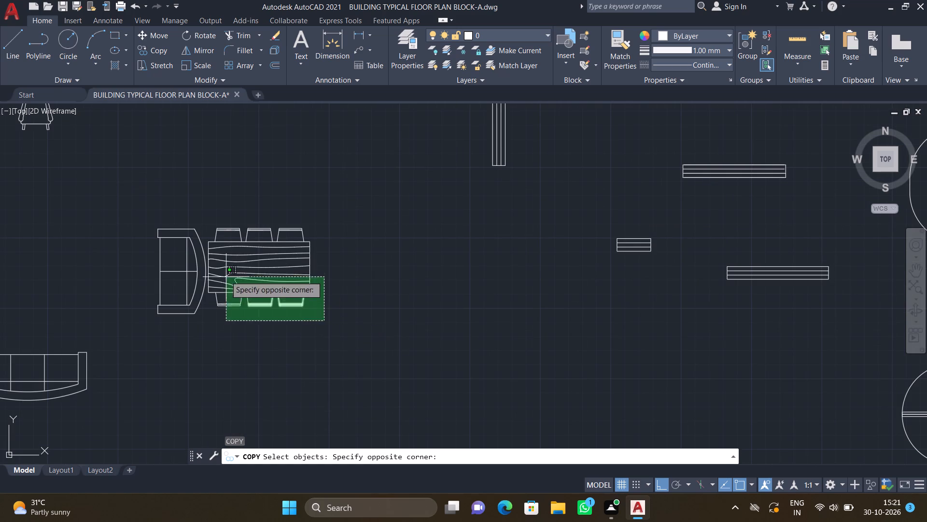
scroll(202, 188, "up", 2)
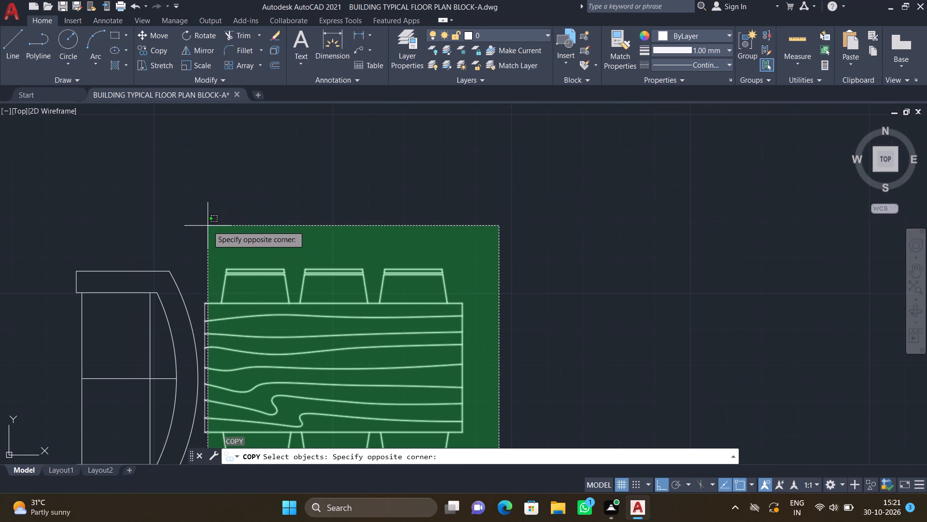
left_click(204, 224)
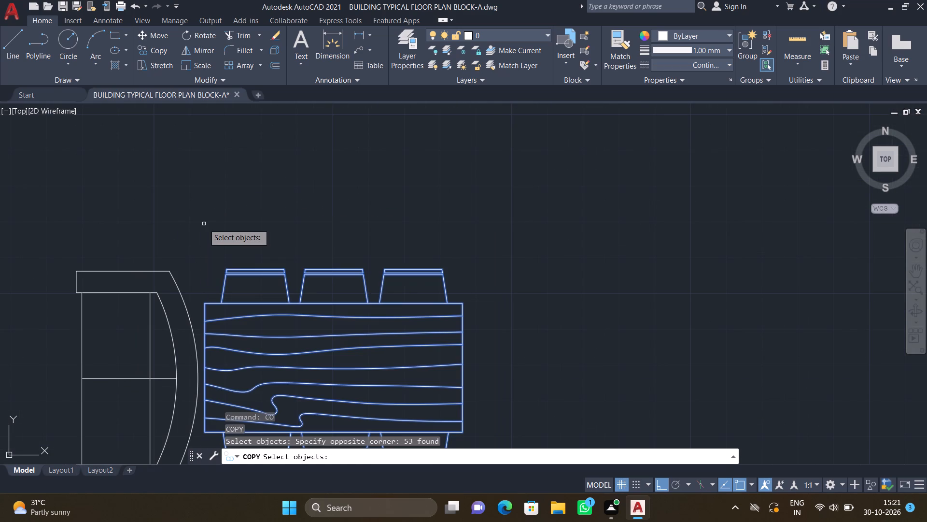
key("Return")
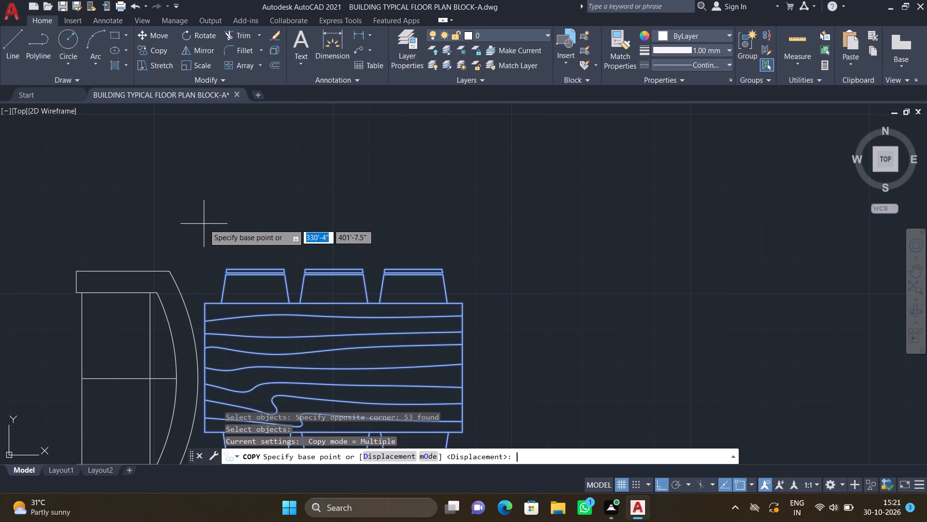
left_click(330, 302)
scroll(417, 336, "down", 3)
middle_click_drag(604, 382, 473, 346)
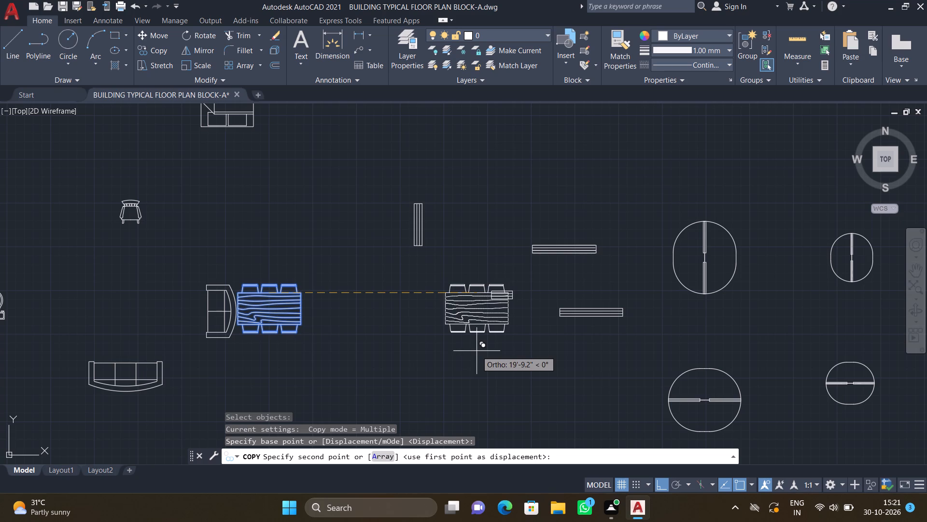
key("F8")
scroll(477, 352, "down", 1)
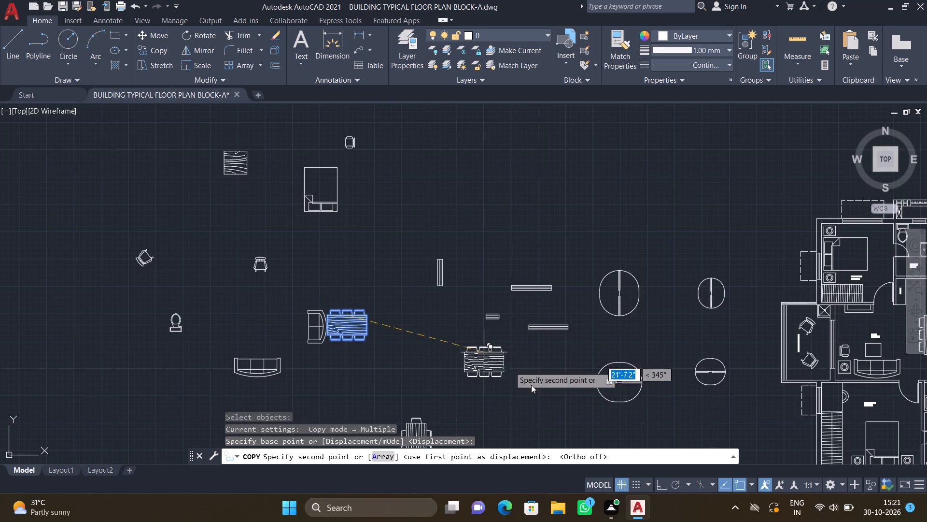
middle_click_drag(551, 450, 416, 365)
scroll(416, 365, "down", 2)
middle_click_drag(532, 420, 354, 289)
scroll(429, 376, "down", 1)
middle_click_drag(426, 376, 421, 345)
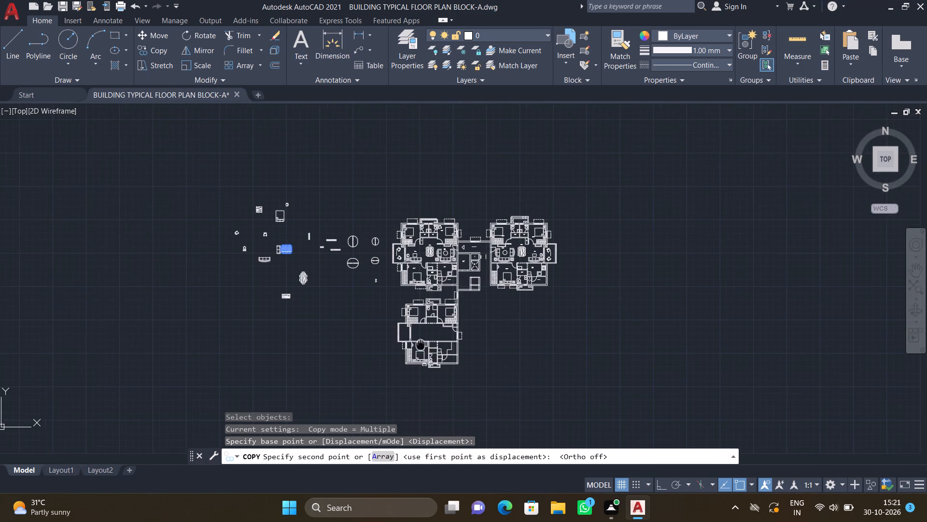
scroll(428, 341, "up", 3)
middle_click_drag(432, 335, 491, 298)
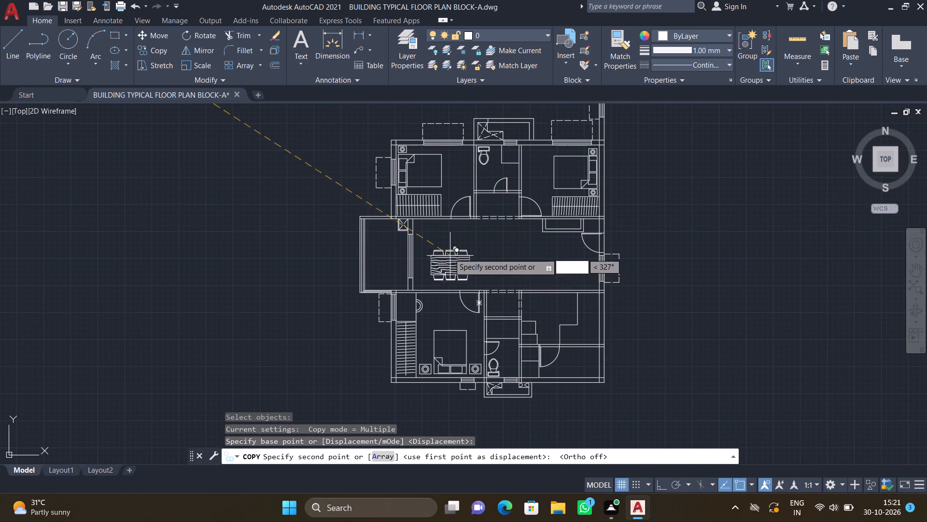
scroll(448, 245, "up", 1)
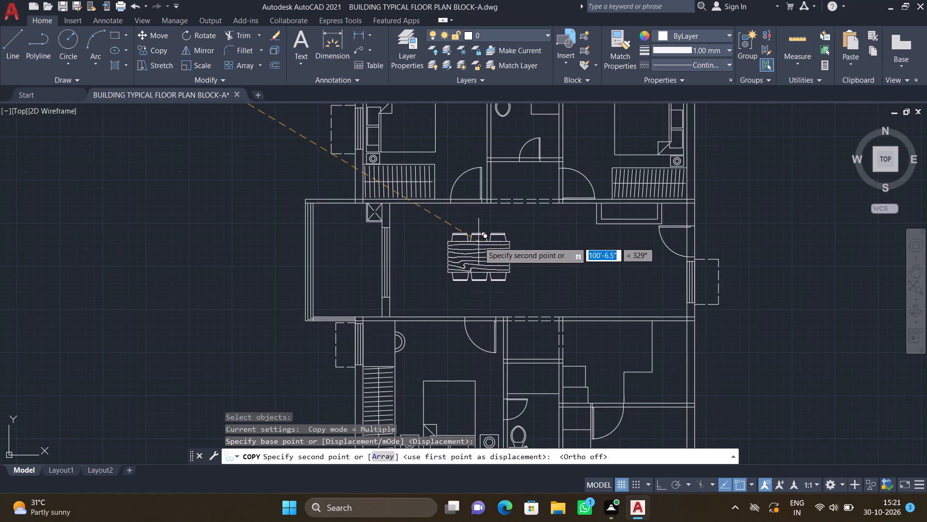
left_click(476, 246)
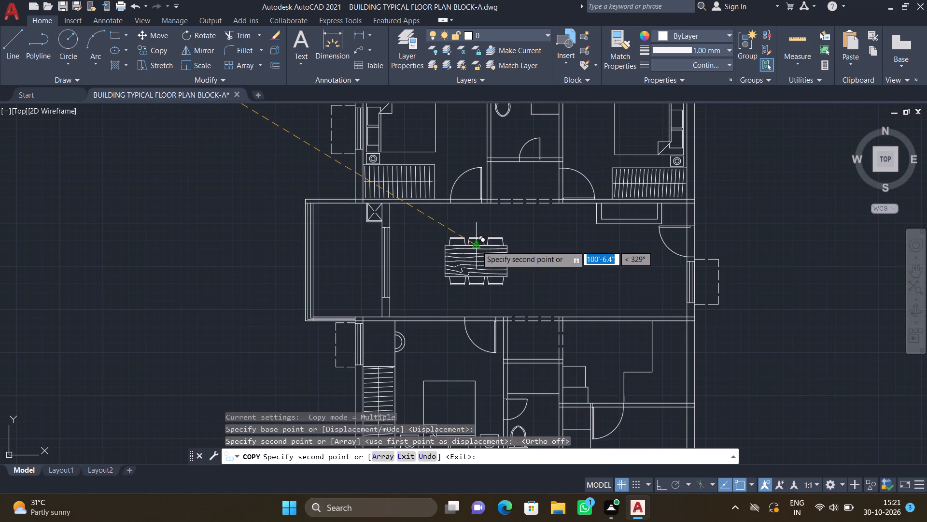
key("Return")
Copy the Drawing room's three-seat sofa about 49'-1.0" at 272° into the unfurnished flat's hall, below the wall unit beside the entrance door.
scroll(477, 246, "down", 3)
middle_click_drag(502, 232, 502, 248)
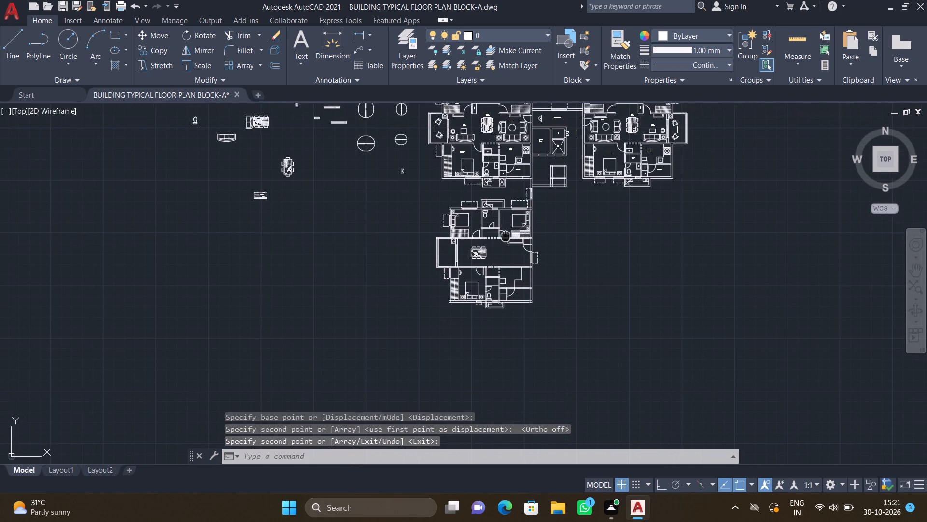
middle_click_drag(502, 248, 498, 274)
scroll(518, 179, "up", 5)
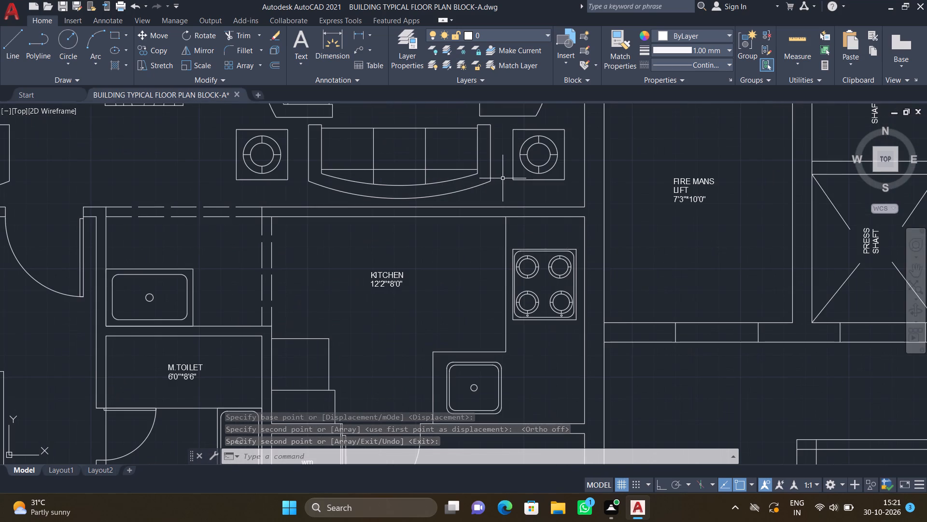
key("c")
key("o")
key("Return")
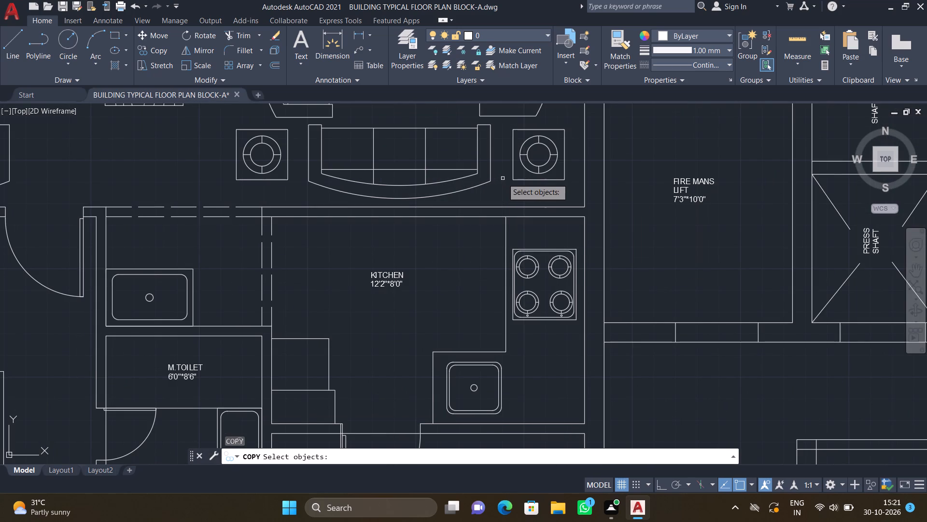
left_click(476, 160)
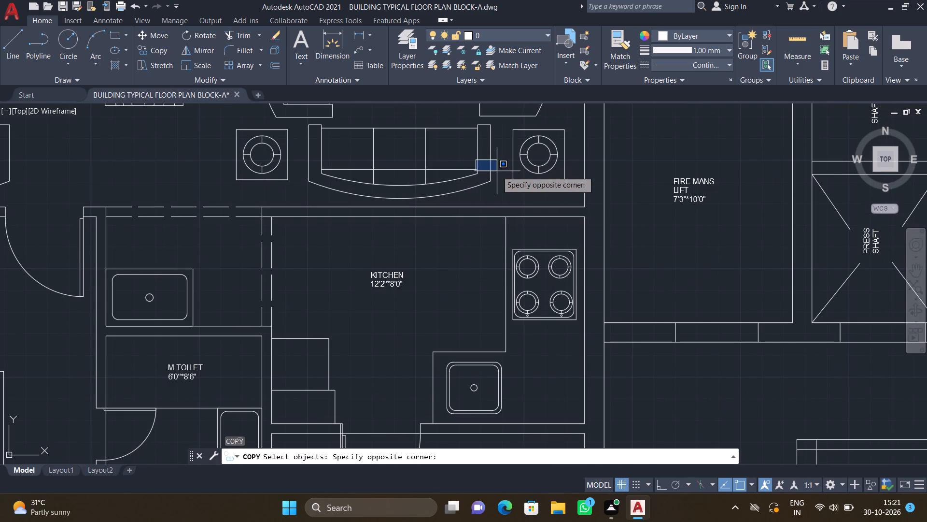
left_click(494, 171)
left_click(492, 169)
key("Return")
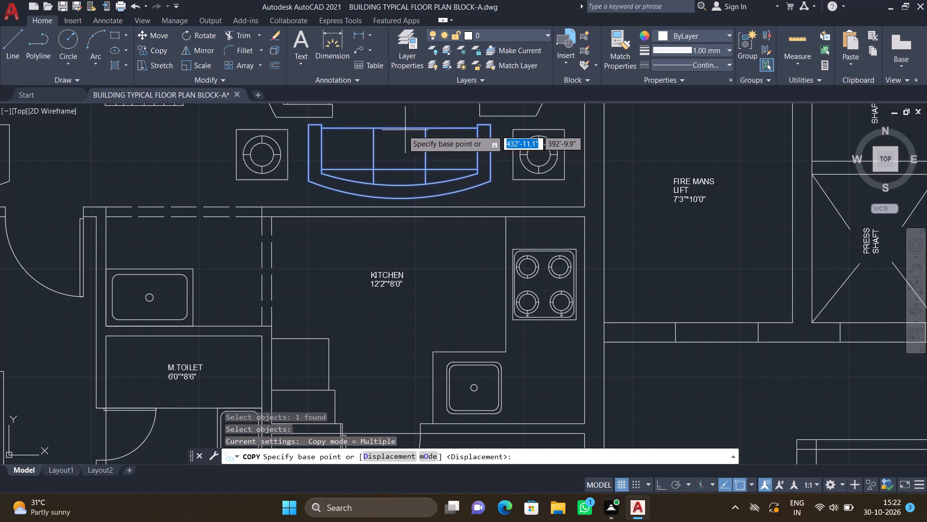
left_click_drag(396, 129, 402, 138)
scroll(459, 261, "down", 3)
middle_click_drag(445, 363, 413, 278)
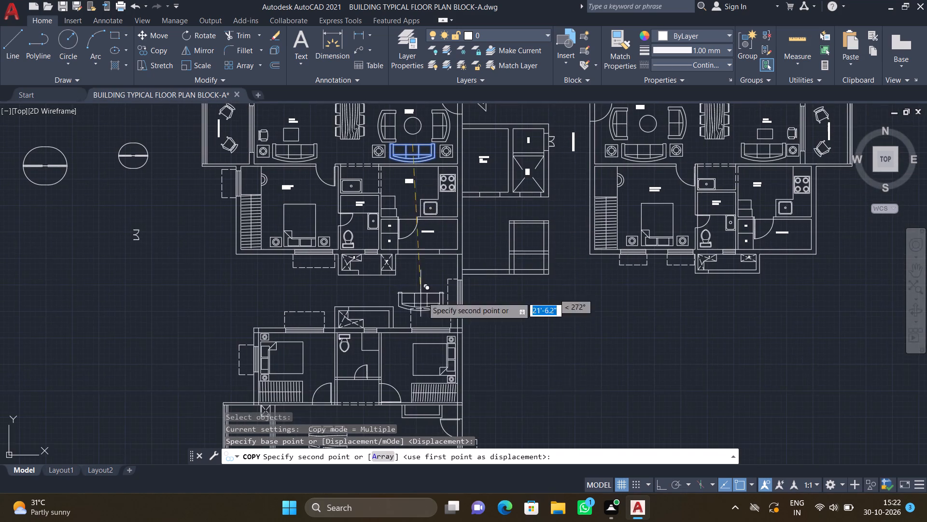
middle_click_drag(432, 376, 455, 263)
middle_click_drag(422, 351, 466, 298)
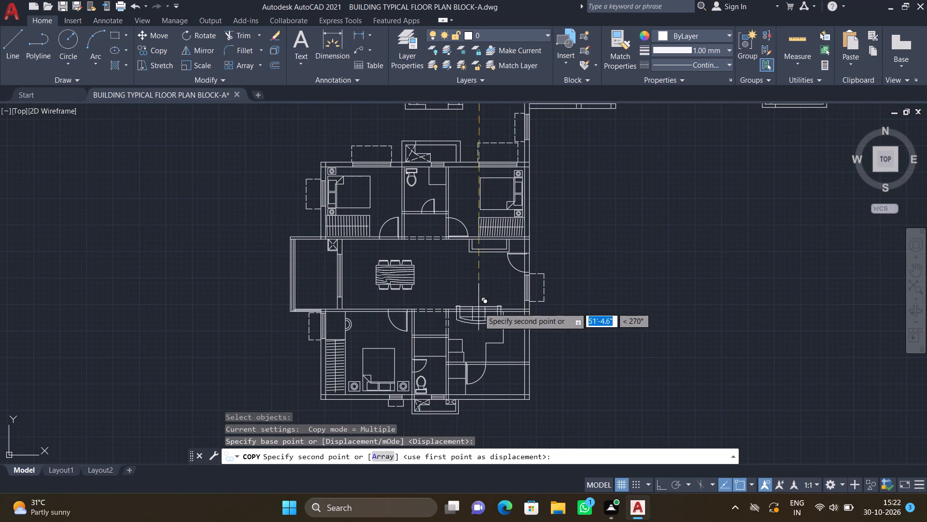
scroll(479, 299, "up", 3)
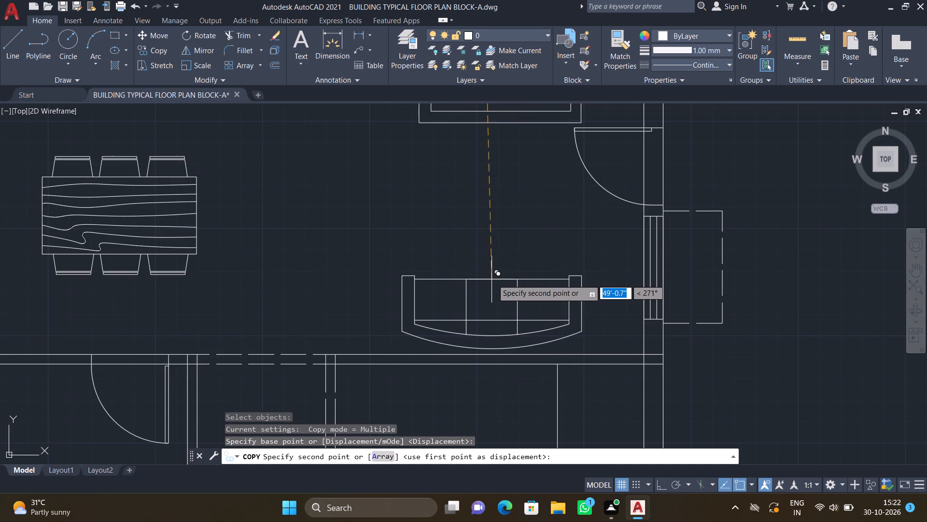
left_click(496, 280)
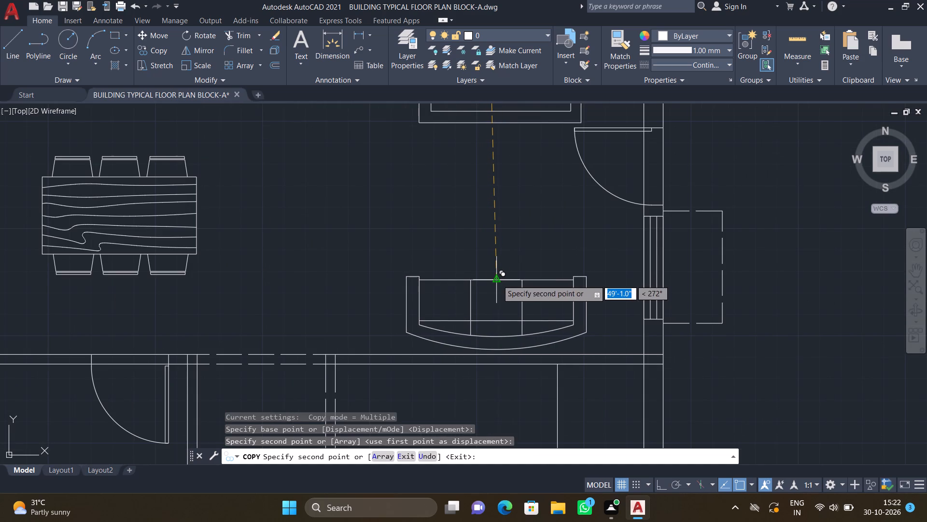
key("Return")
scroll(500, 298, "down", 3)
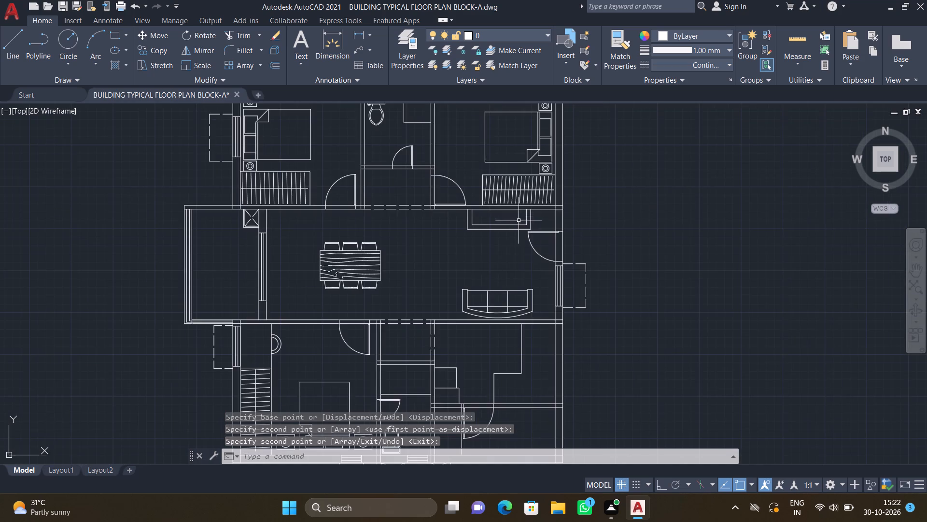
Copy the Drawing room's square lamp table on the sofa's dining side about 50'-5" at 283°, between the unfurnished flat's sofa and window wall.
middle_click_drag(515, 274, 523, 397)
middle_click_drag(490, 218, 508, 309)
scroll(508, 309, "down", 2)
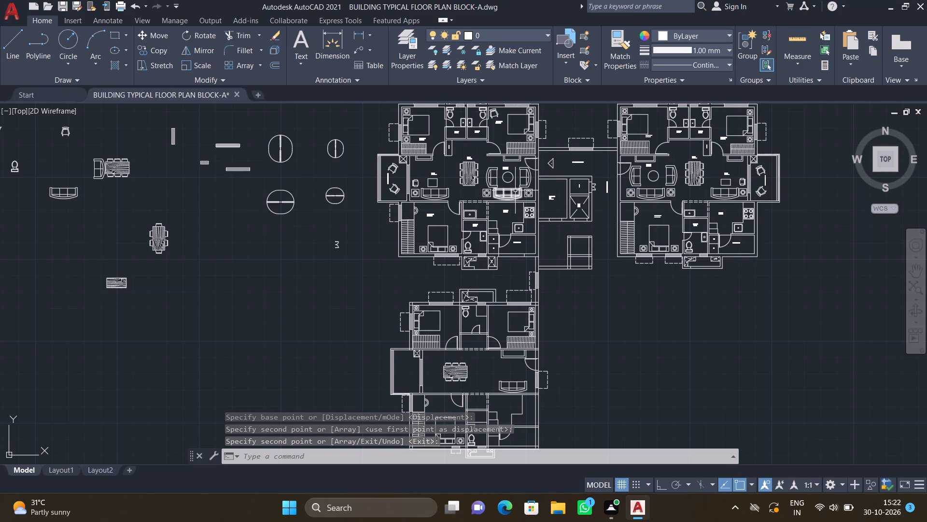
scroll(498, 192, "up", 5)
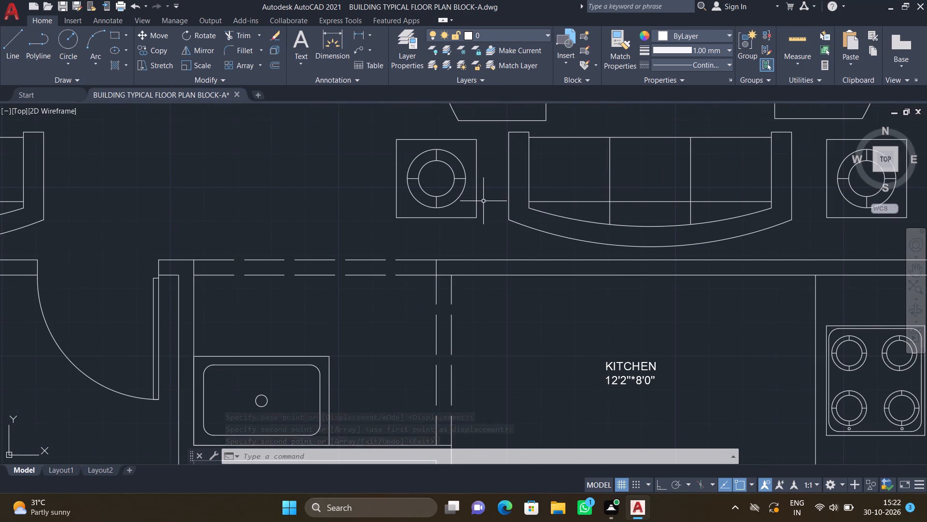
type("CO")
key("Return")
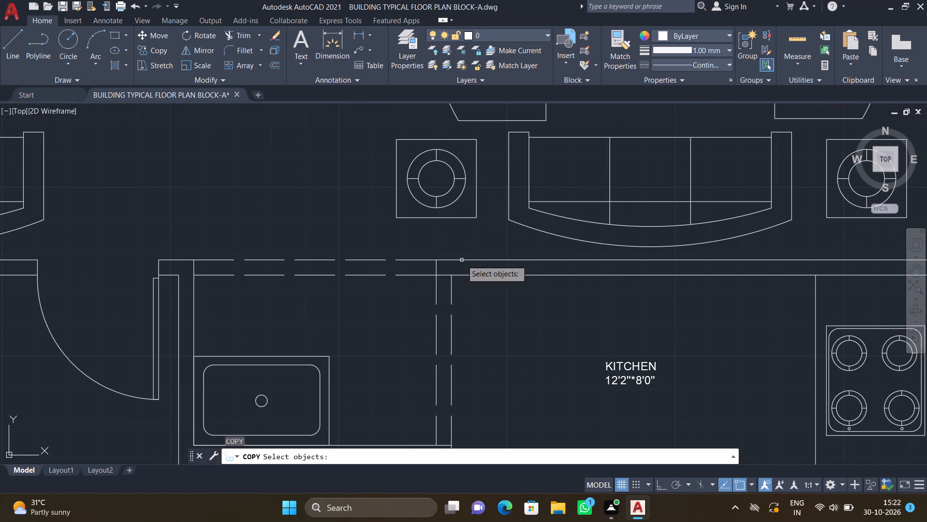
left_click(486, 229)
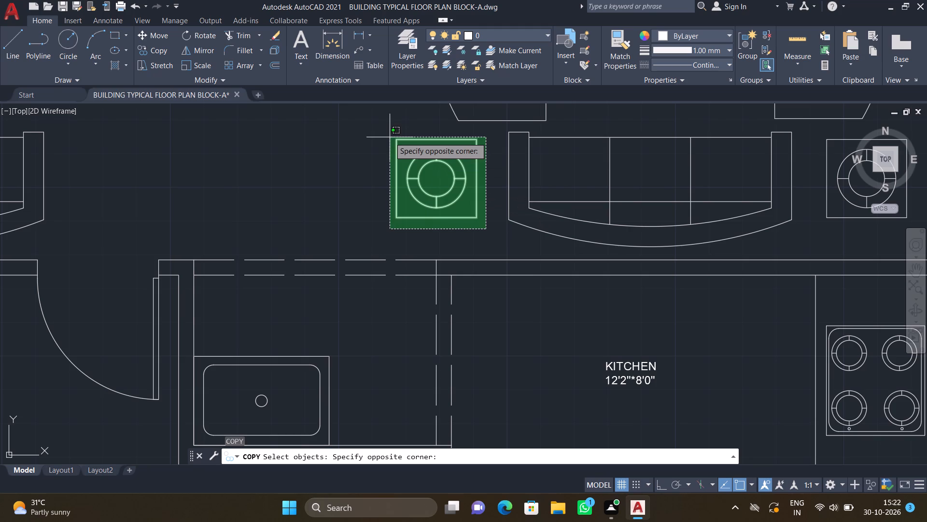
scroll(383, 131, "up", 1)
left_click(383, 130)
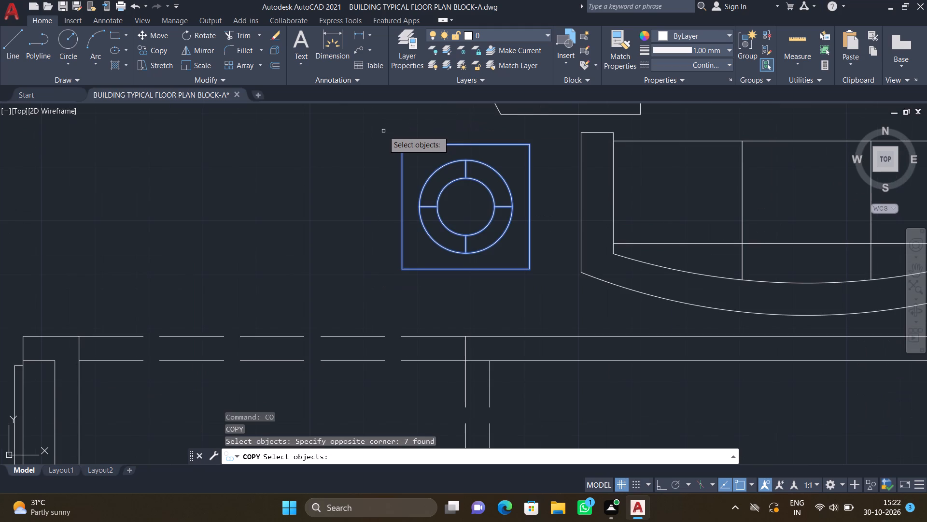
key("Return")
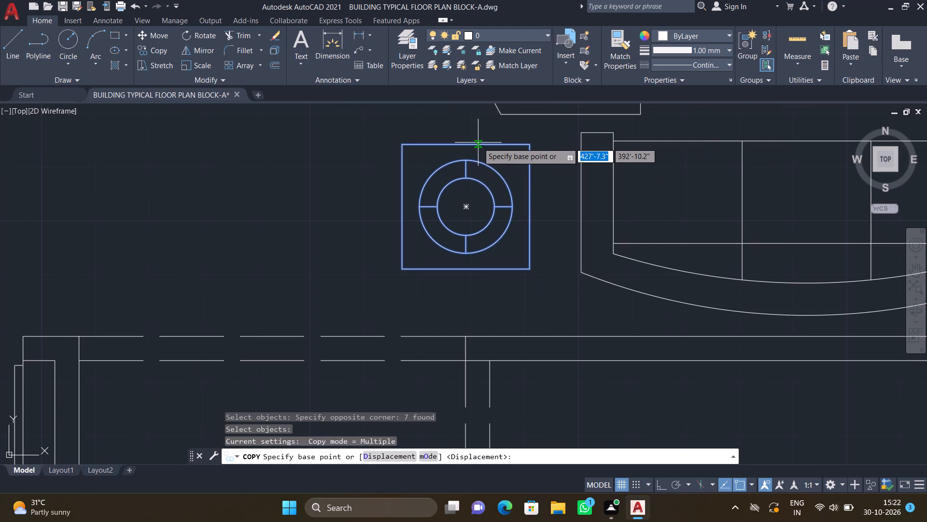
left_click(470, 143)
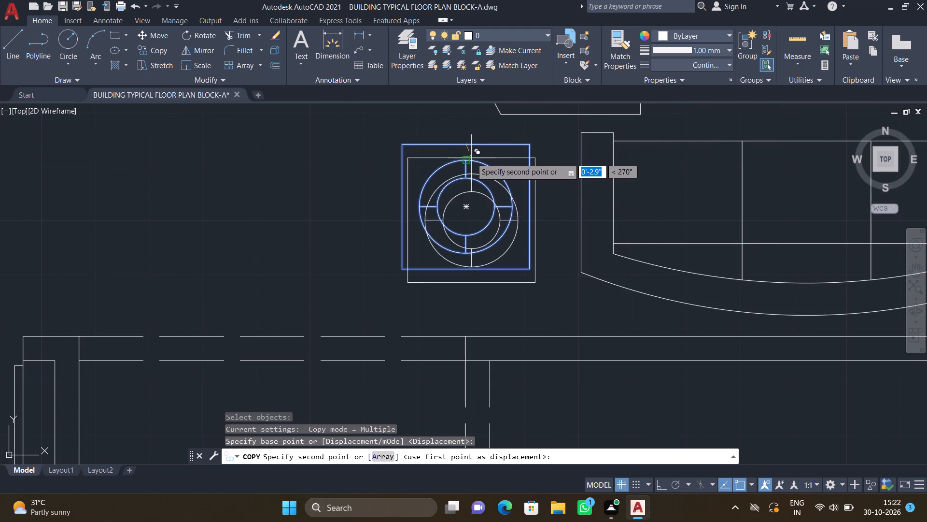
scroll(475, 162, "down", 2)
scroll(620, 383, "down", 1)
middle_click_drag(616, 379, 565, 327)
scroll(565, 326, "down", 2)
middle_click_drag(604, 399, 467, 320)
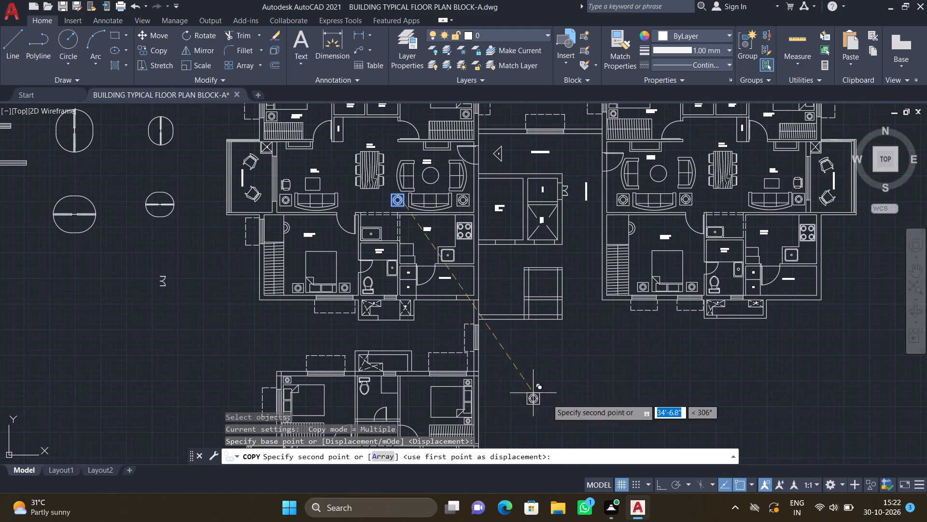
middle_click_drag(545, 394, 512, 298)
middle_click_drag(427, 400, 467, 265)
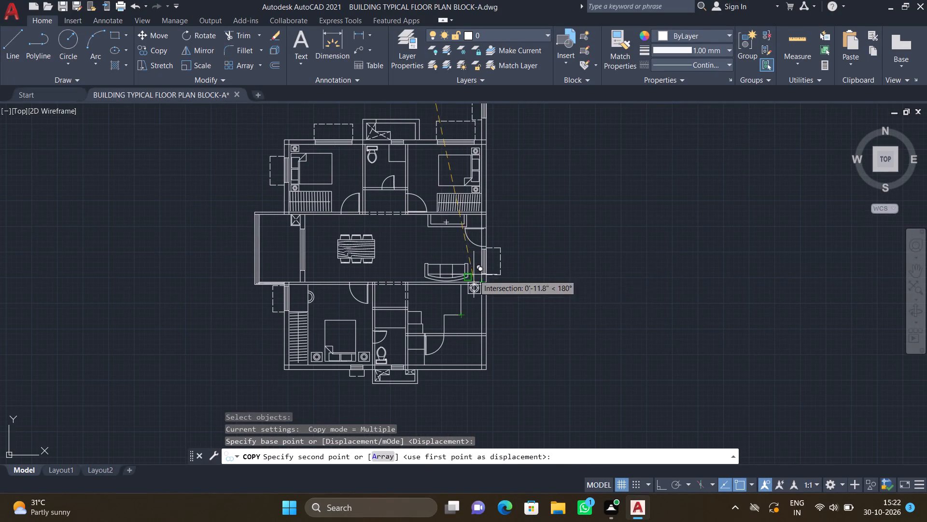
scroll(469, 267, "up", 4)
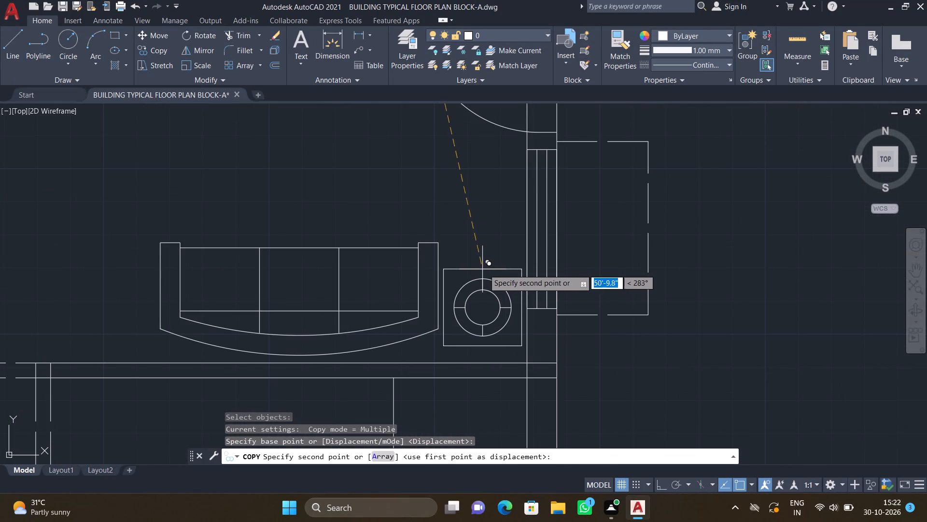
scroll(488, 264, "up", 2)
scroll(475, 246, "down", 1)
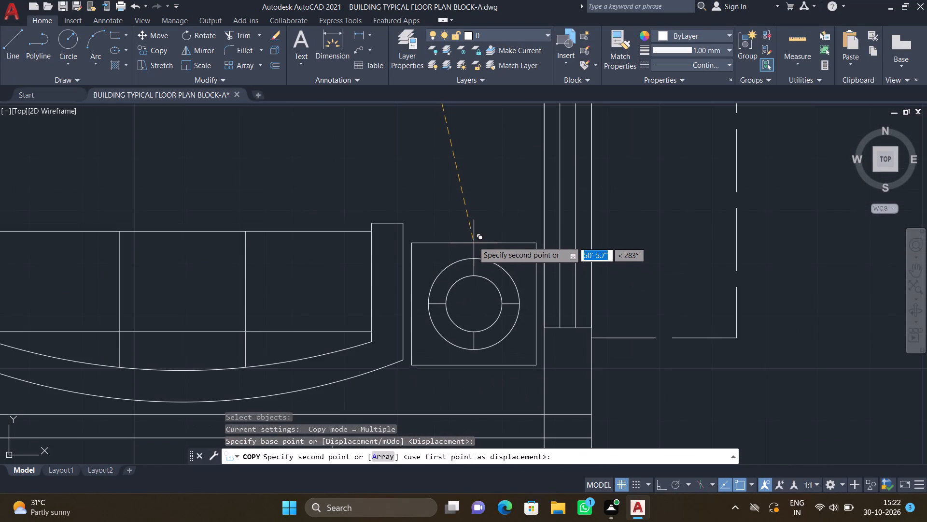
scroll(472, 233, "up", 1)
left_click(472, 232)
Place a second copy of the lamp table about 49'-0.5" at 272°, at the sofa's end facing the dining set.
scroll(464, 243, "down", 2)
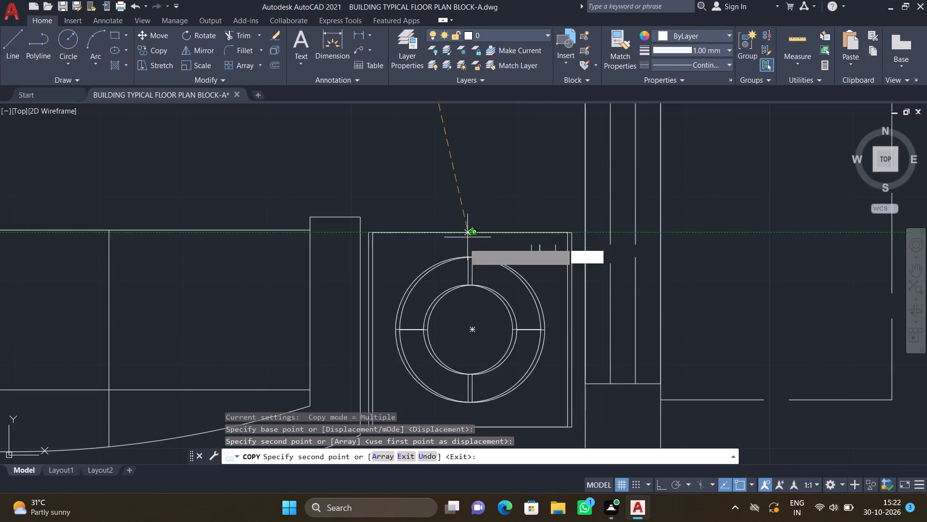
middle_click_drag(321, 300, 519, 275)
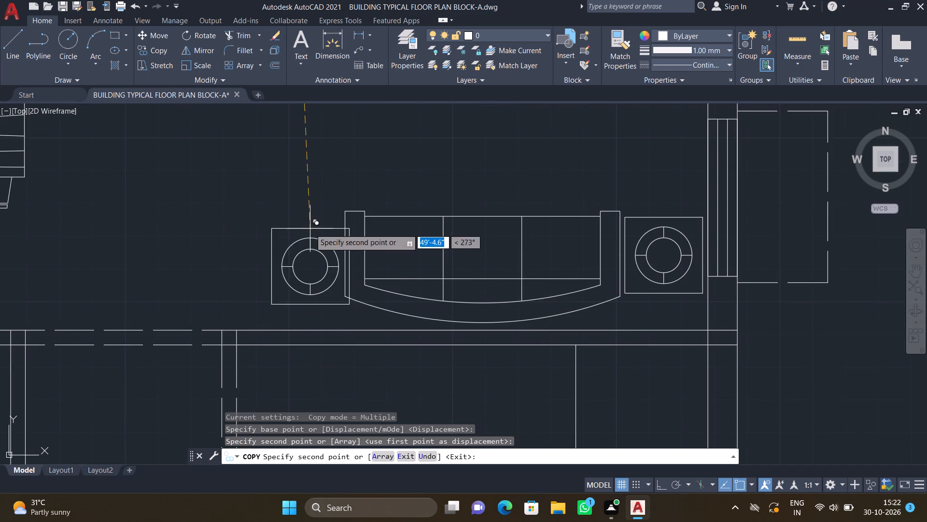
scroll(306, 224, "up", 1)
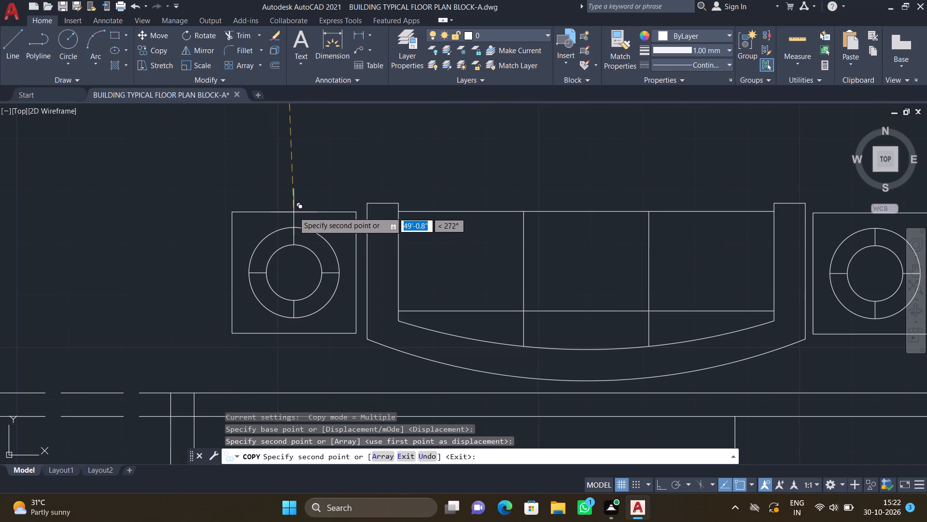
left_click(294, 211)
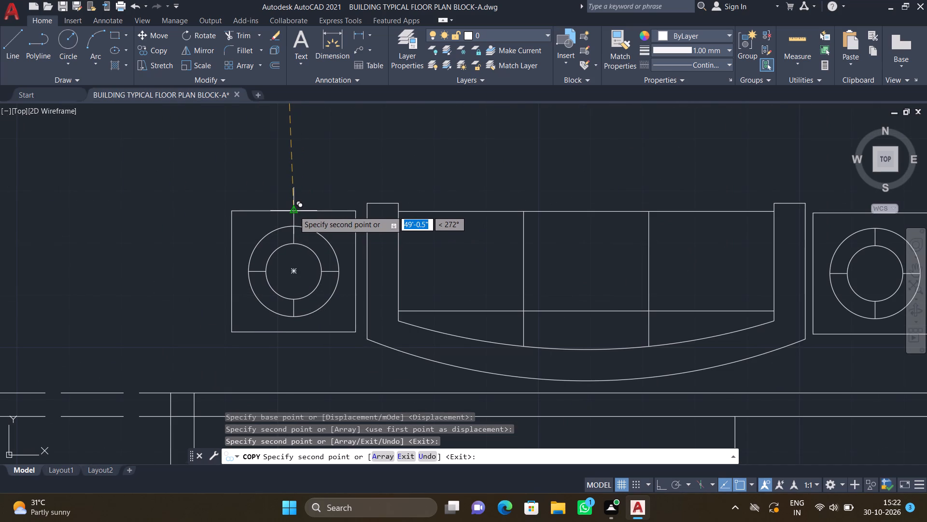
key("Return")
Copy the Drawing room's two-seat sofa nearest the dining table about 49'-0" at 271° into the unfurnished flat's hall, above the dining-side lamp table.
scroll(300, 216, "down", 3)
middle_click_drag(378, 280, 384, 288)
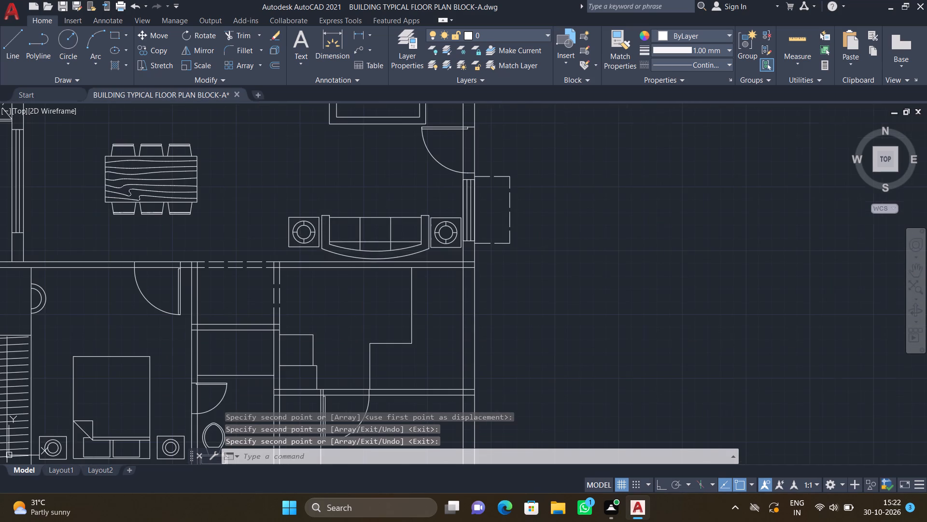
middle_click_drag(384, 288, 400, 315)
scroll(391, 290, "down", 2)
middle_click_drag(358, 211, 385, 374)
scroll(378, 334, "down", 1)
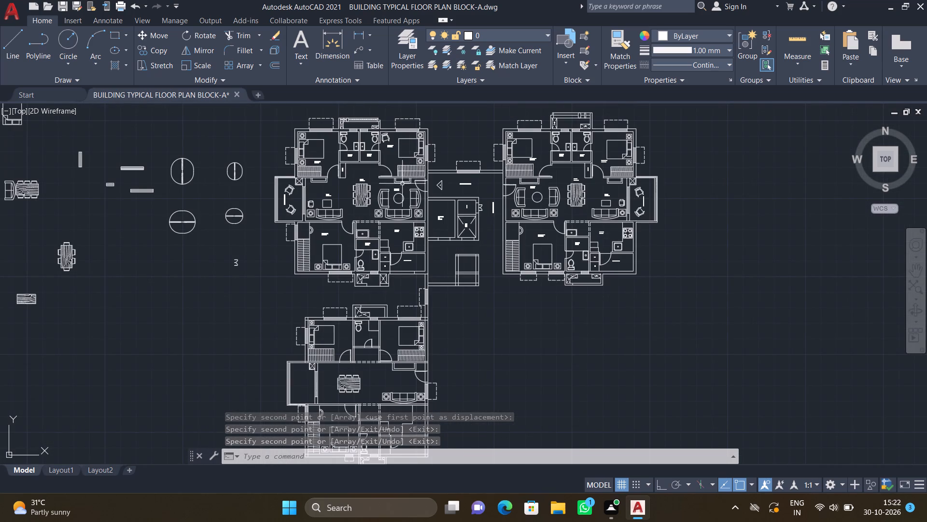
scroll(387, 204, "up", 2)
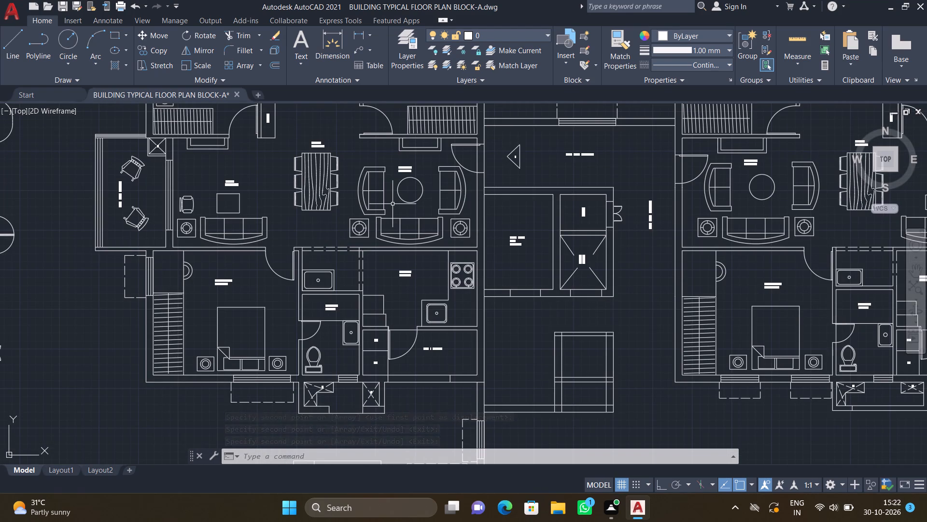
type("CO")
key("Return")
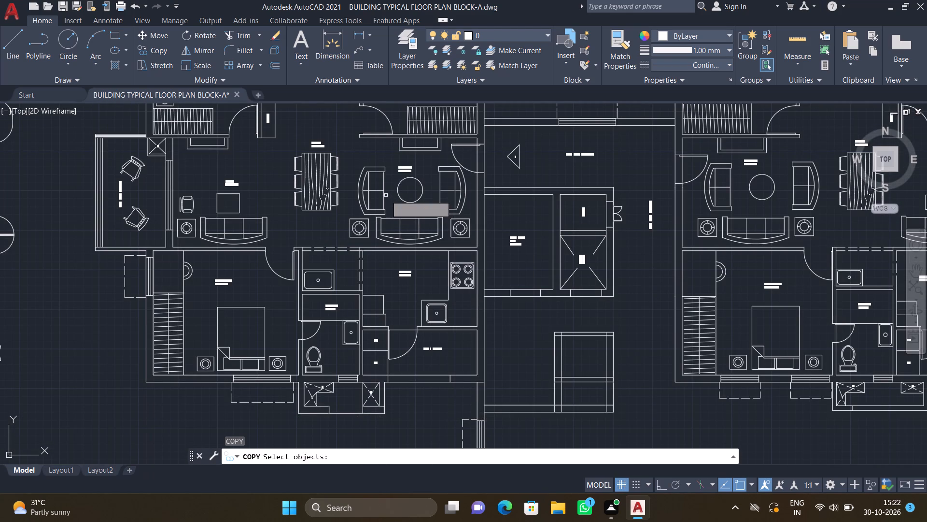
left_click(382, 194)
key("Return")
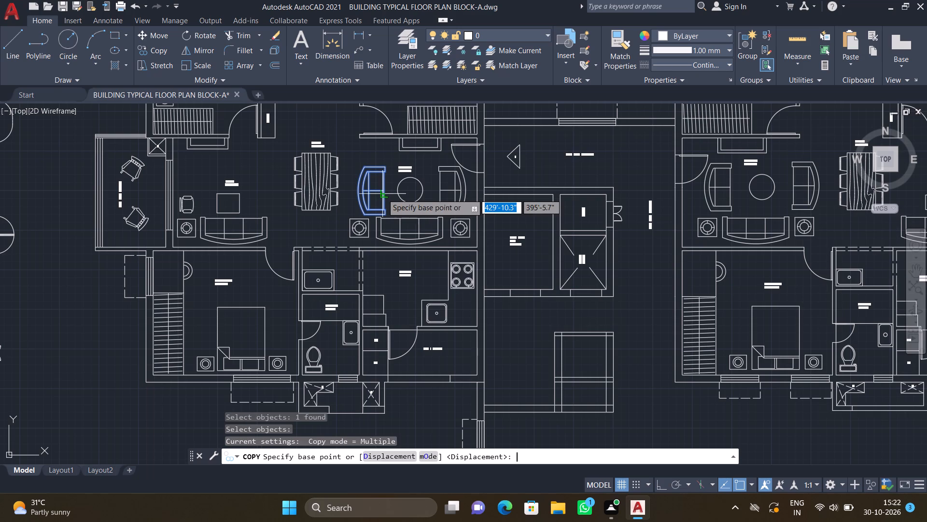
scroll(385, 199, "up", 2)
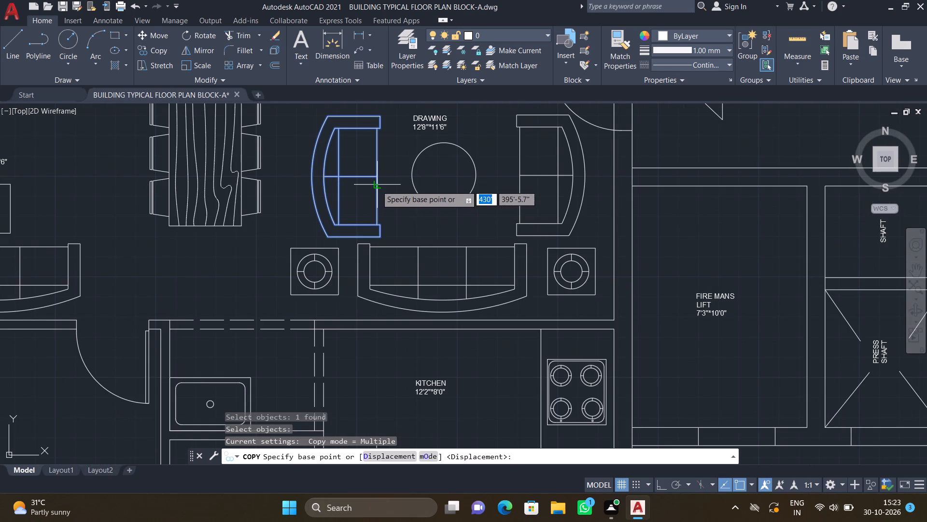
left_click(378, 179)
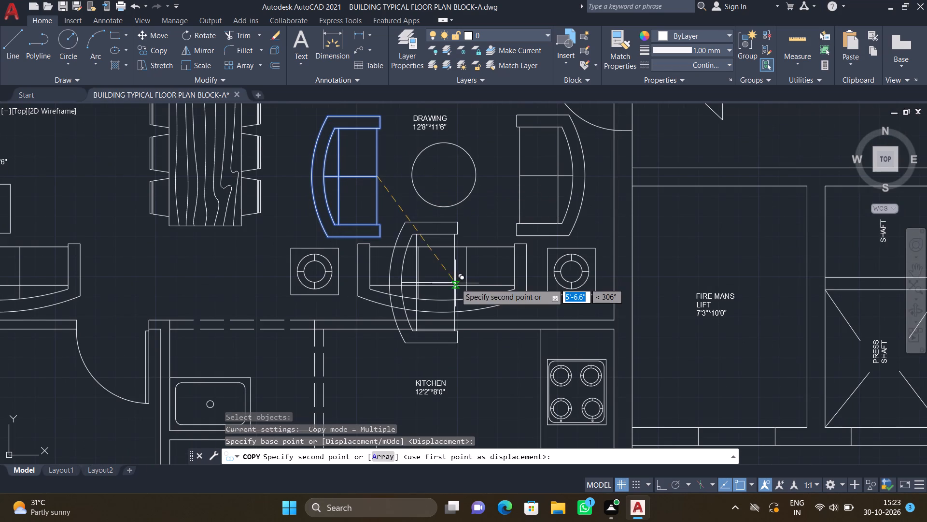
scroll(527, 360, "down", 2)
middle_click_drag(525, 357, 516, 344)
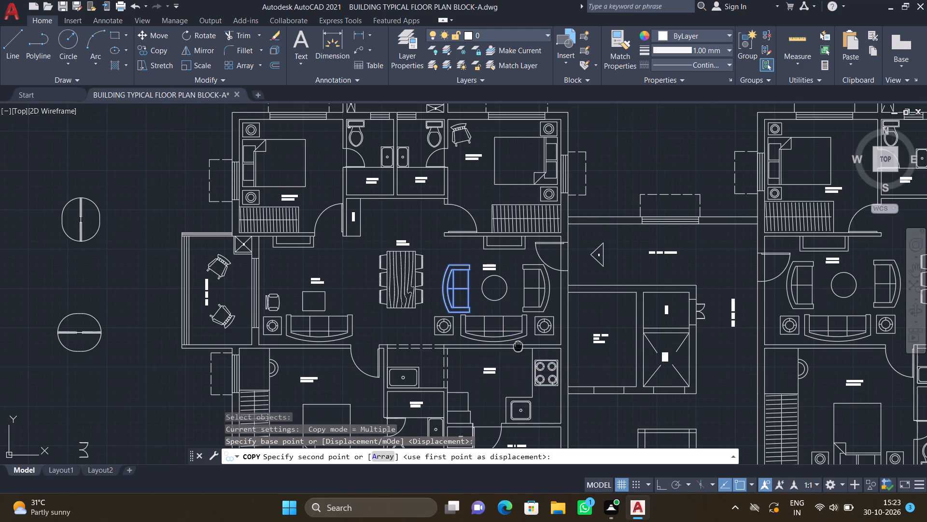
middle_click_drag(516, 344, 494, 325)
scroll(492, 336, "down", 1)
middle_click_drag(447, 370, 406, 234)
scroll(443, 355, "down", 1)
scroll(414, 253, "down", 1)
scroll(411, 327, "up", 3)
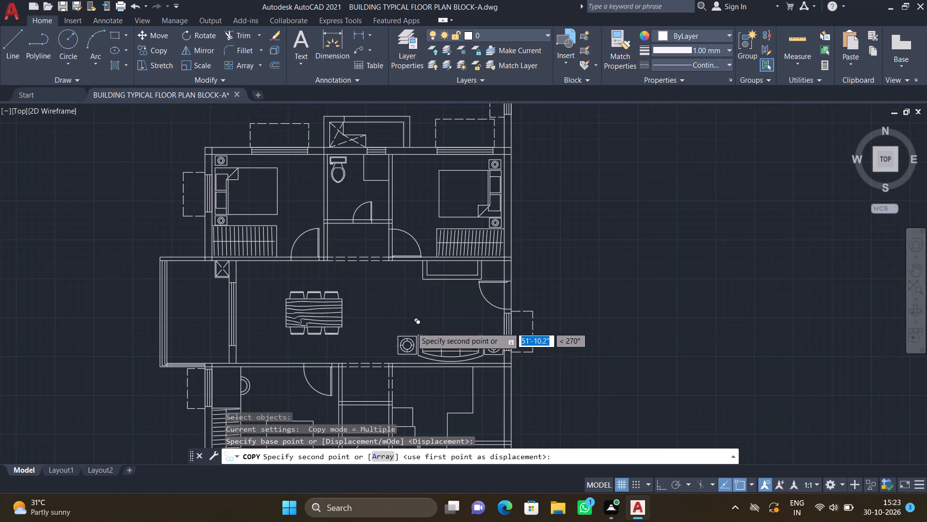
middle_click_drag(407, 301, 380, 244)
scroll(386, 254, "up", 2)
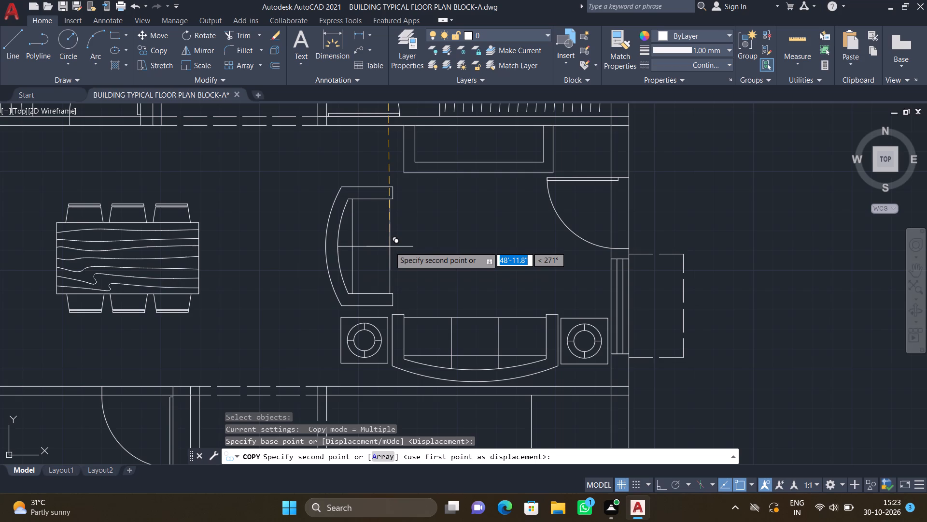
left_click(390, 246)
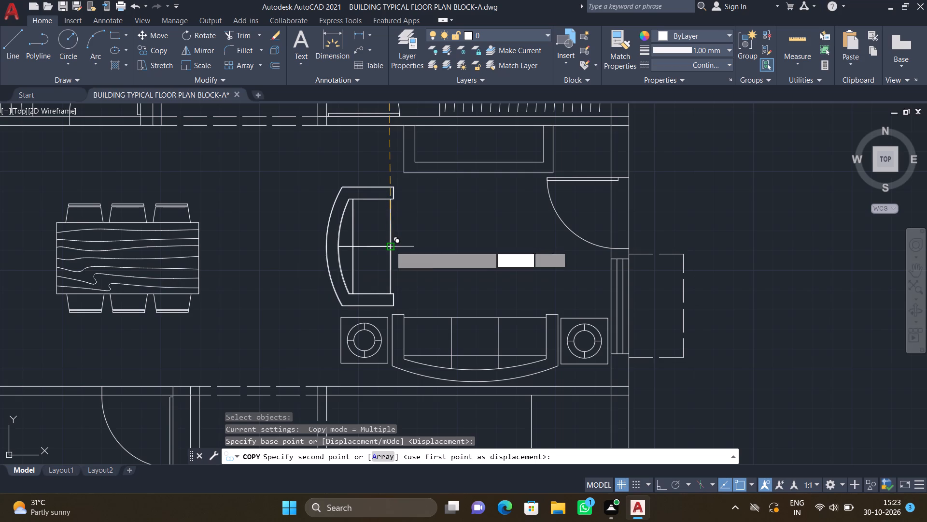
key("Return")
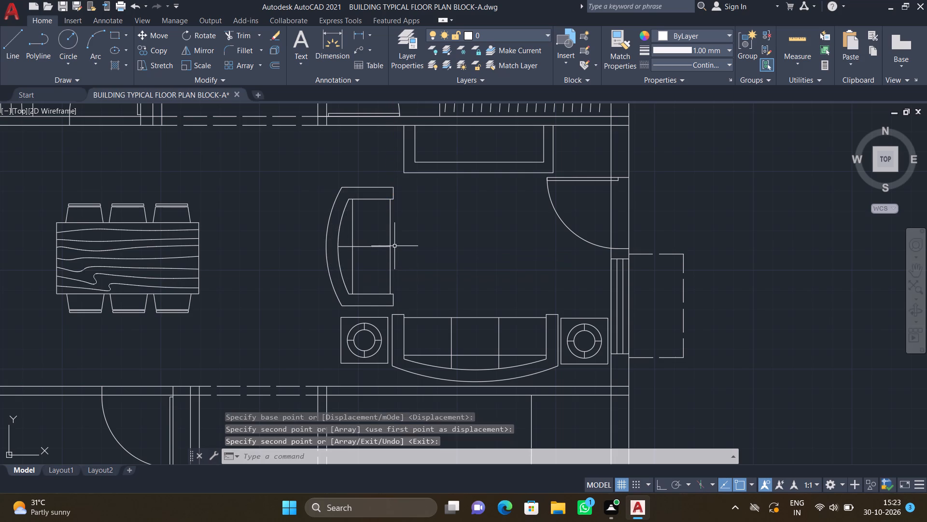
Copy the Drawing room's two-seat sofa nearest the entrance door about 48'-11" at 269° into the unfurnished flat's hall, facing the other two-seat sofa.
scroll(394, 246, "down", 3)
middle_click_drag(420, 244, 413, 372)
middle_click_drag(429, 209, 431, 322)
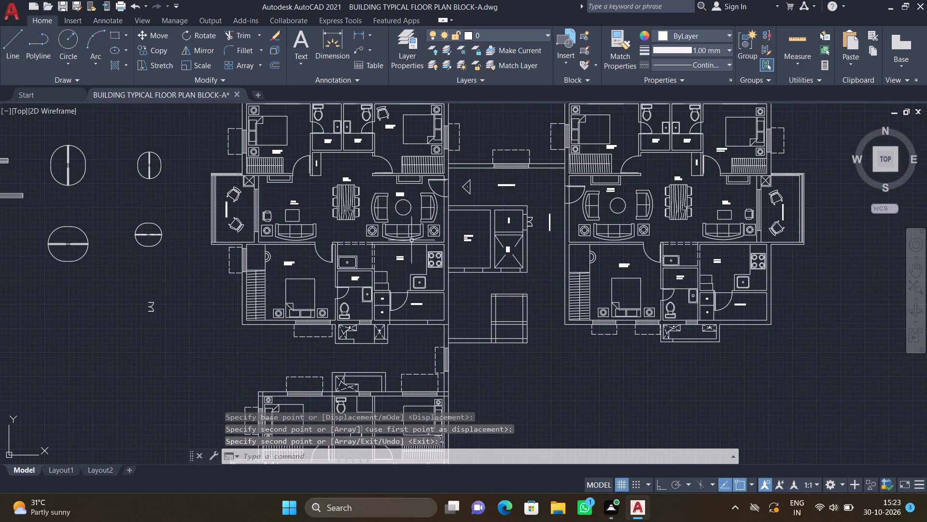
scroll(432, 200, "up", 3)
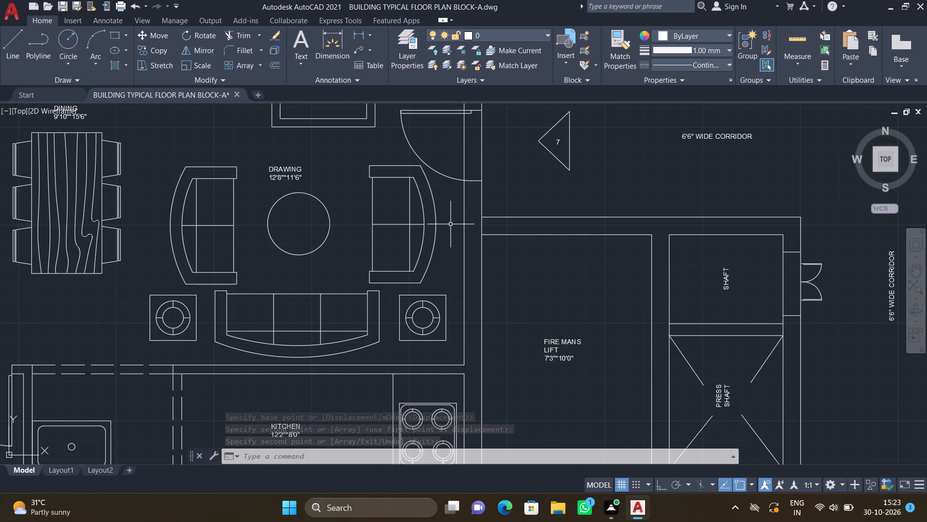
type("CO")
key("Return")
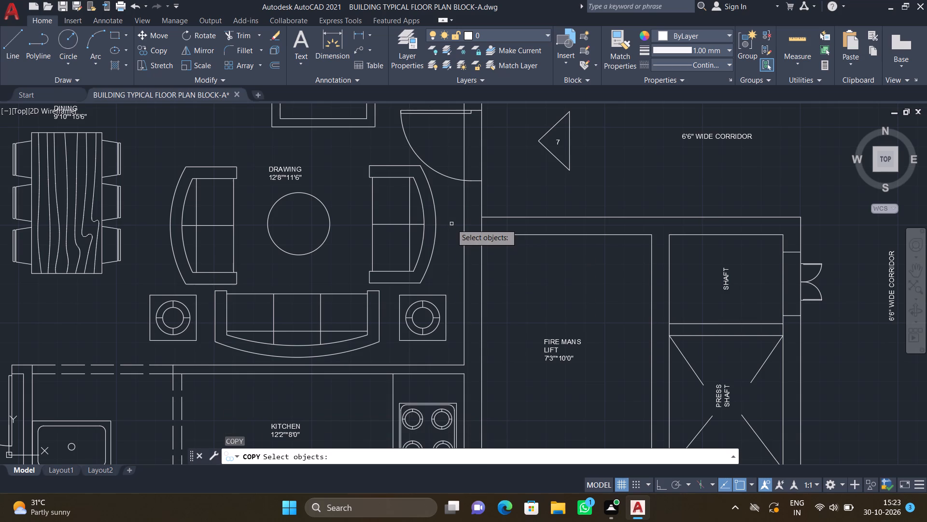
left_click(436, 232)
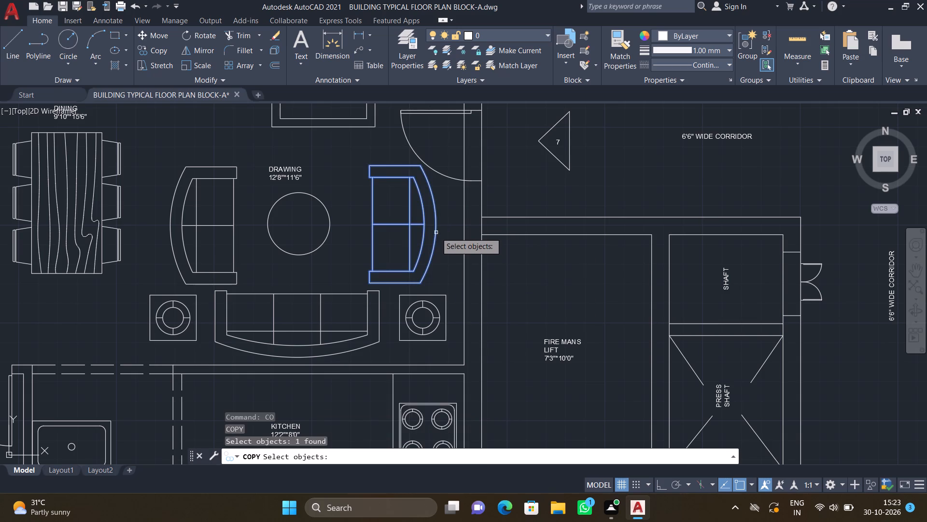
key("Return")
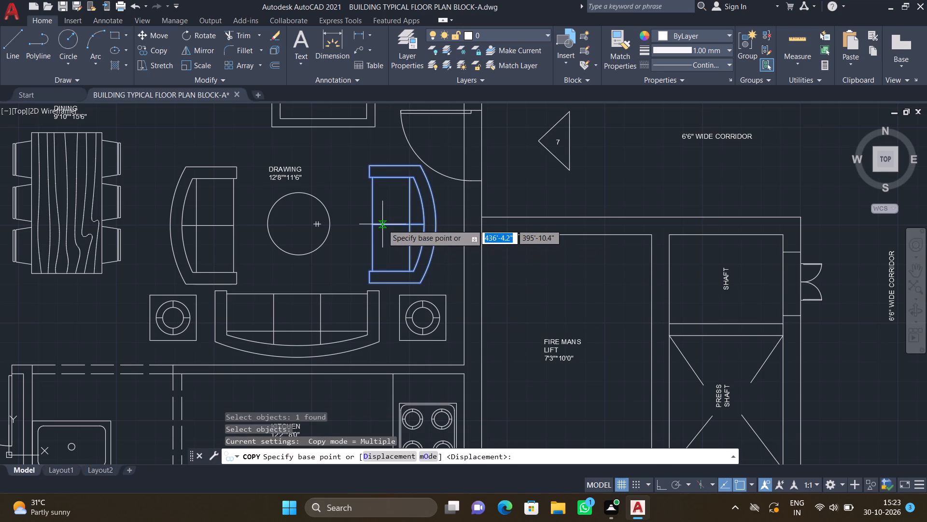
left_click(374, 224)
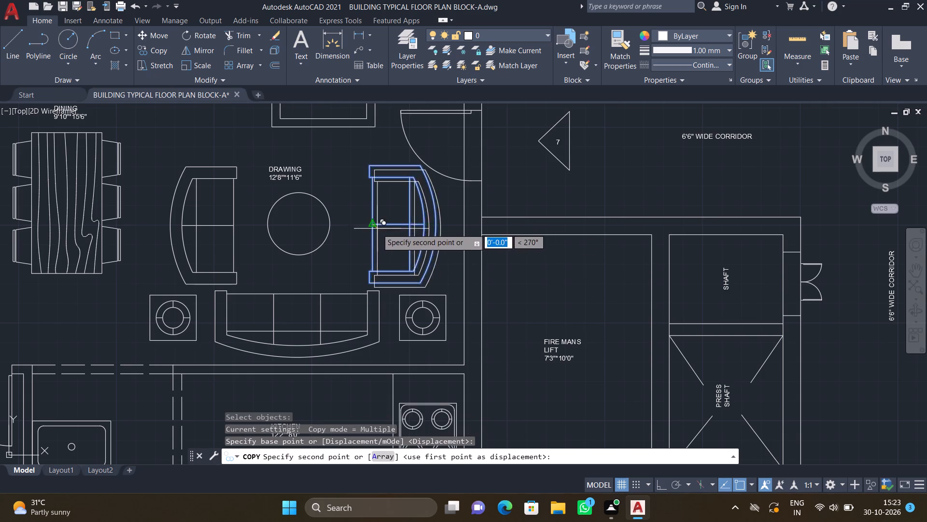
scroll(400, 249, "down", 3)
middle_click_drag(428, 309, 418, 248)
scroll(421, 252, "down", 2)
middle_click_drag(435, 349, 419, 242)
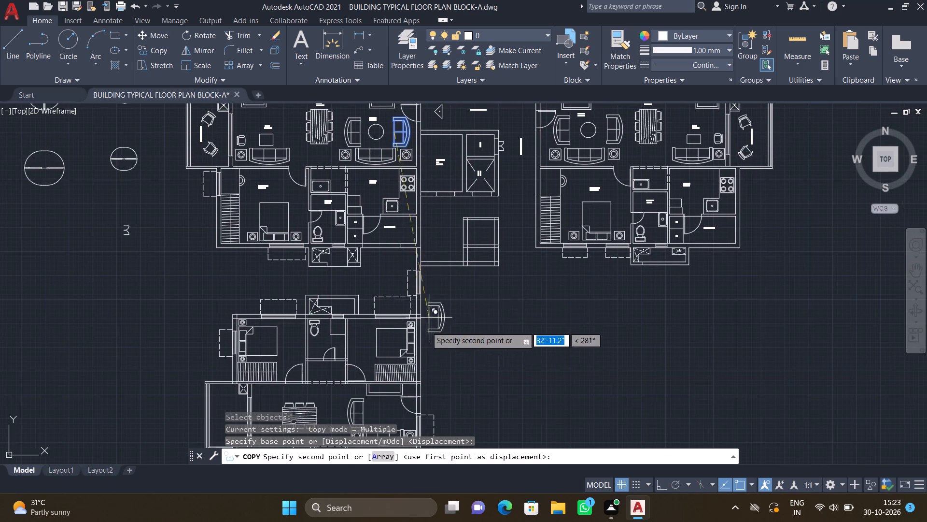
middle_click_drag(399, 371, 398, 247)
scroll(395, 298, "up", 3)
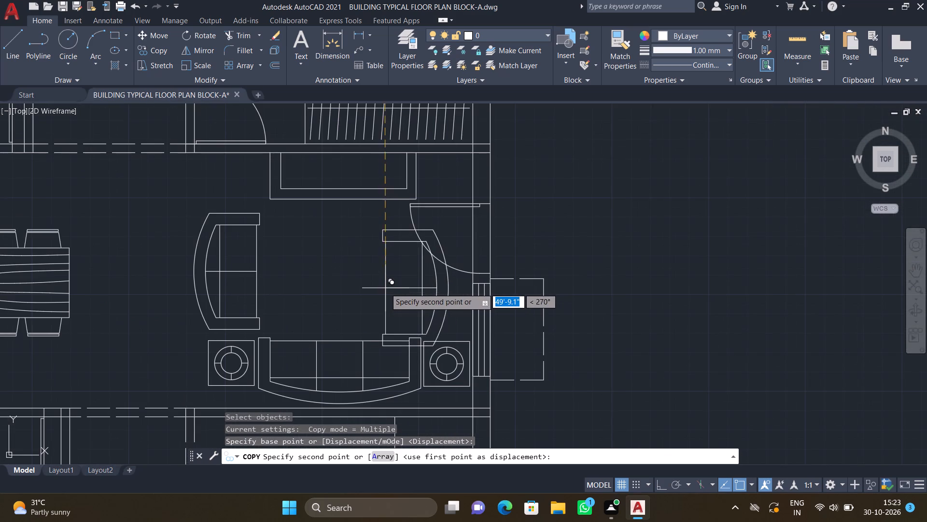
scroll(356, 278, "up", 1)
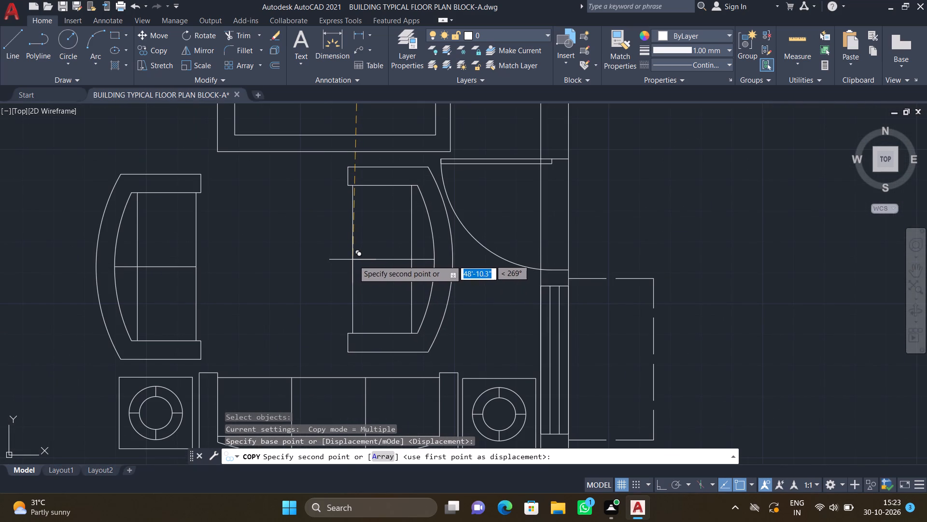
left_click(355, 261)
key("Return")
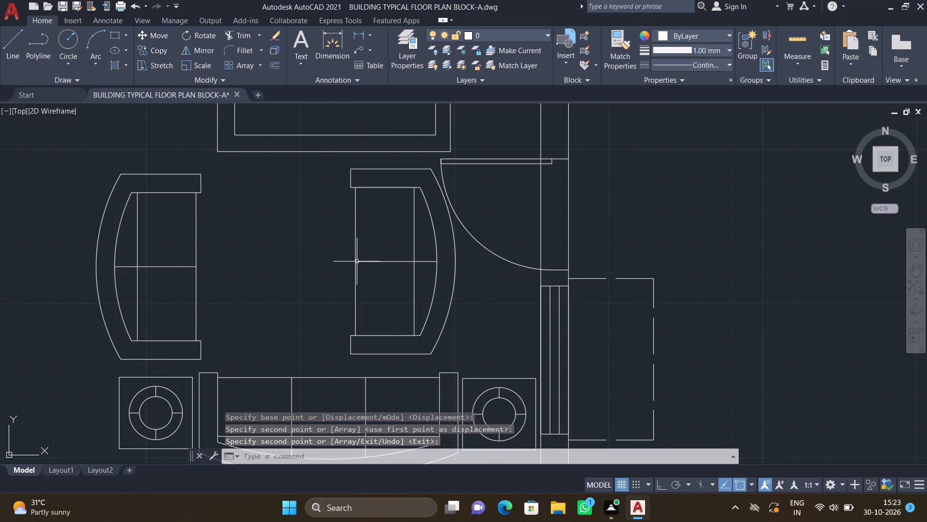
Move the unfurnished flat's dining-side lamp table about 0'-8" at 193°, away from the three-seat sofa.
scroll(364, 267, "down", 2)
middle_click_drag(321, 322, 407, 312)
scroll(400, 334, "up", 1)
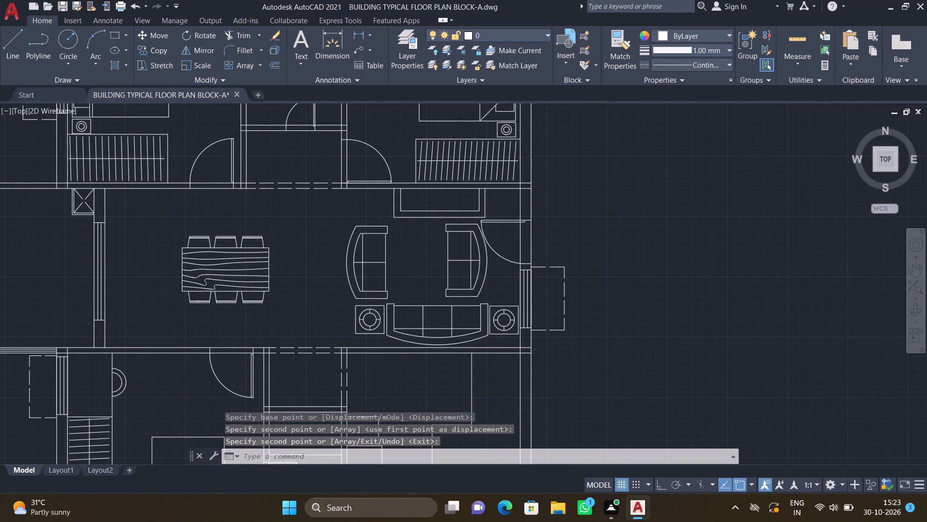
key("m")
key("Return")
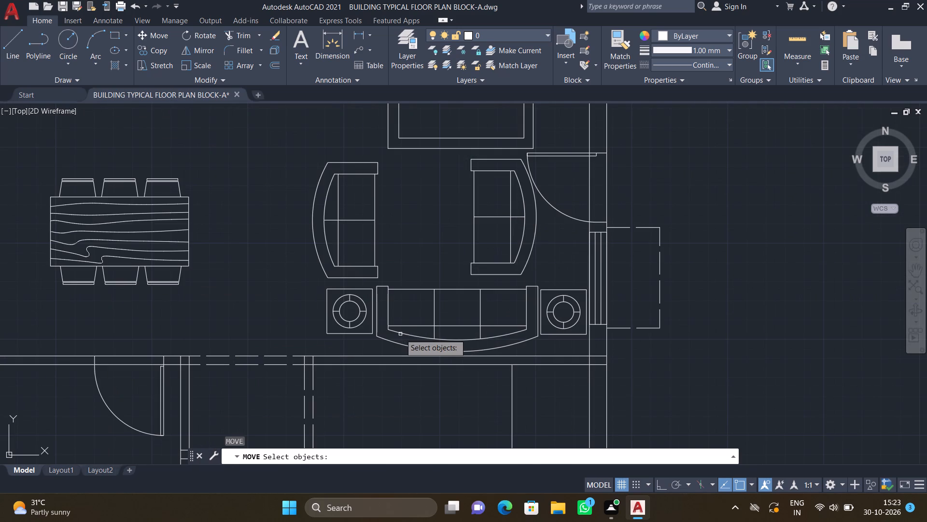
scroll(358, 327, "up", 2)
left_click(384, 352)
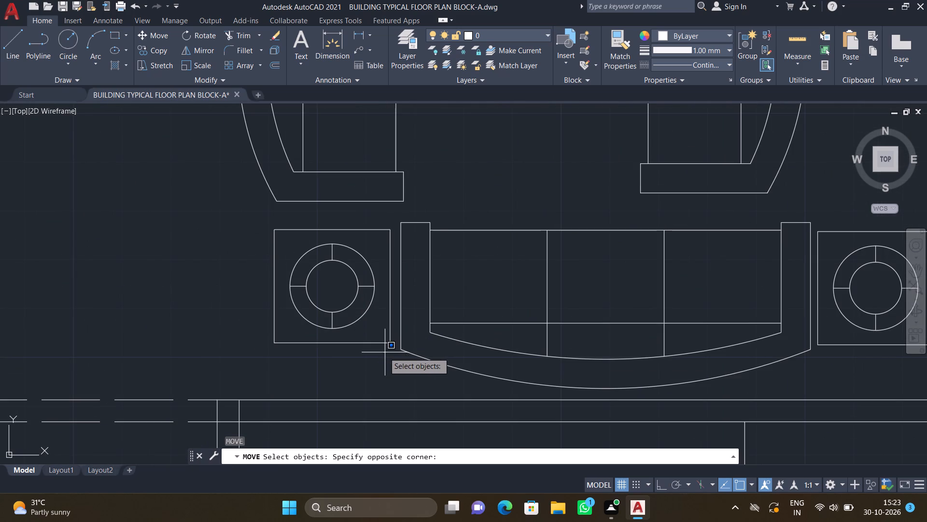
left_click(263, 223)
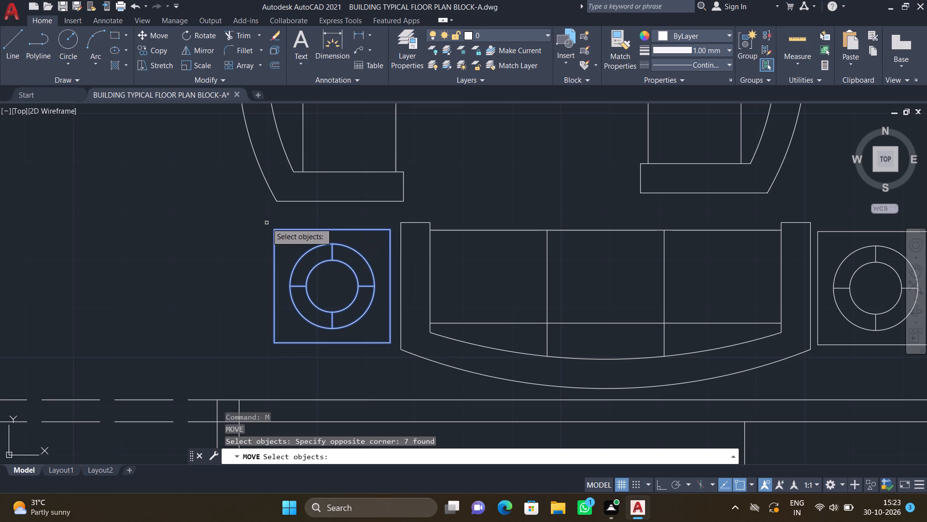
key("Return")
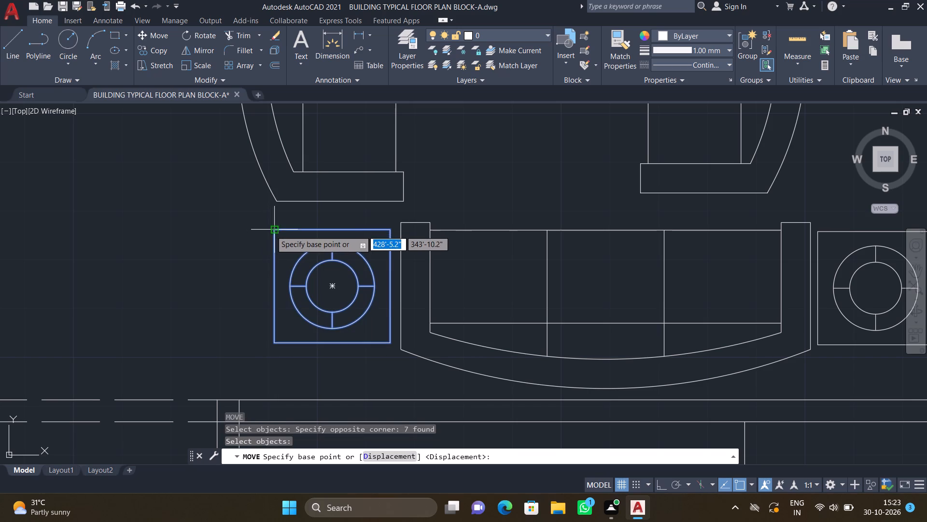
left_click(276, 231)
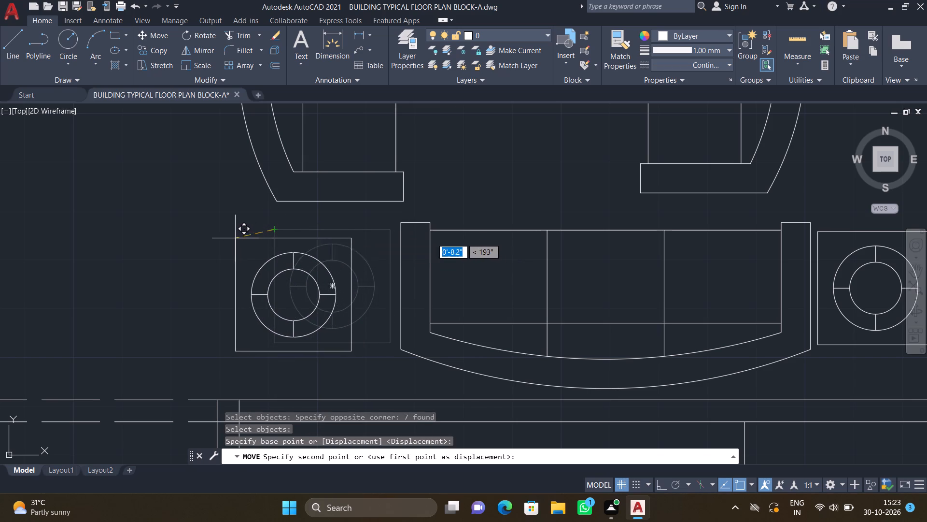
left_click(235, 238)
Move the three-seat sofa about 7" toward the dining-side lamp table, with its curved back close to the wall behind it.
scroll(399, 304, "down", 2)
middle_click_drag(527, 324, 483, 326)
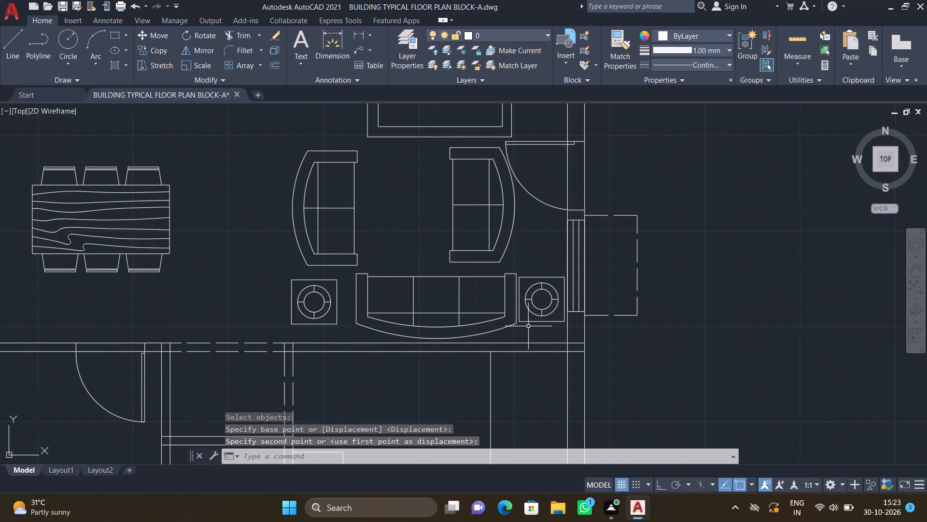
scroll(509, 326, "up", 2)
key("m")
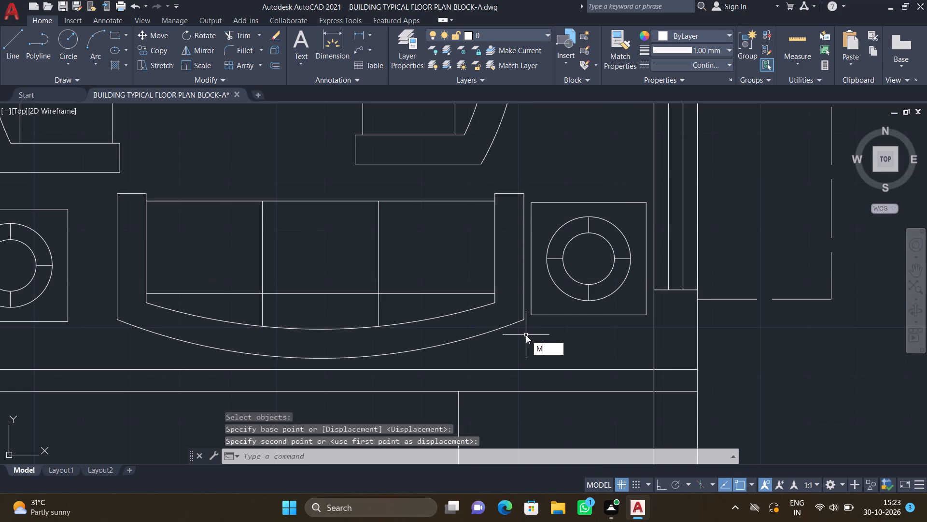
key("Return")
left_click(507, 323)
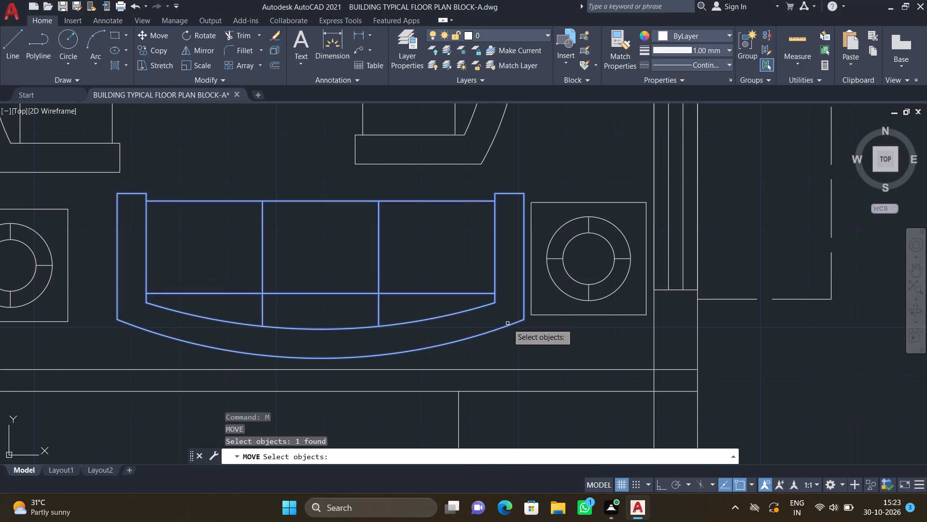
key("Return")
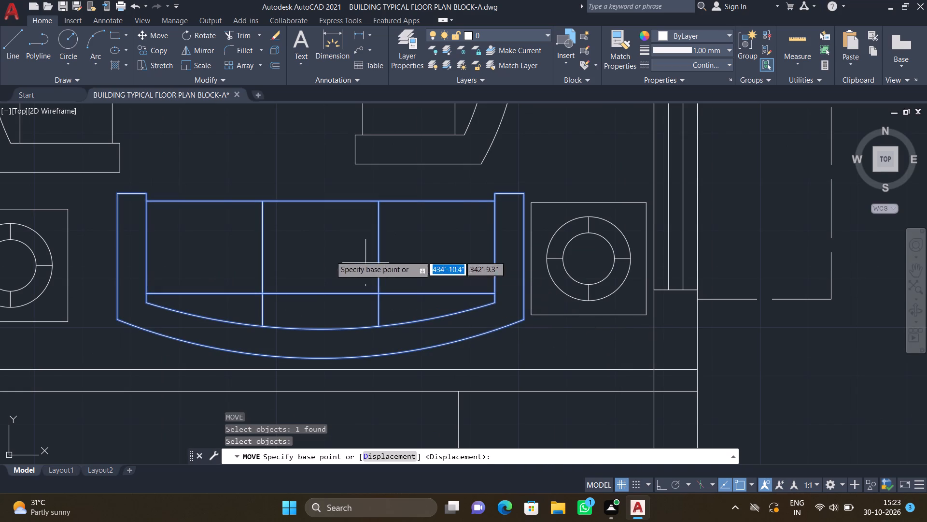
left_click(320, 203)
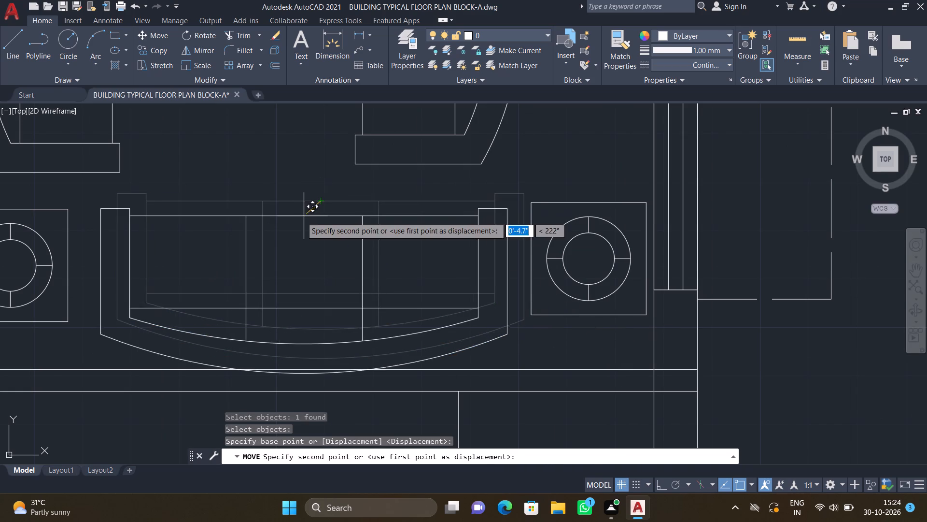
left_click(285, 211)
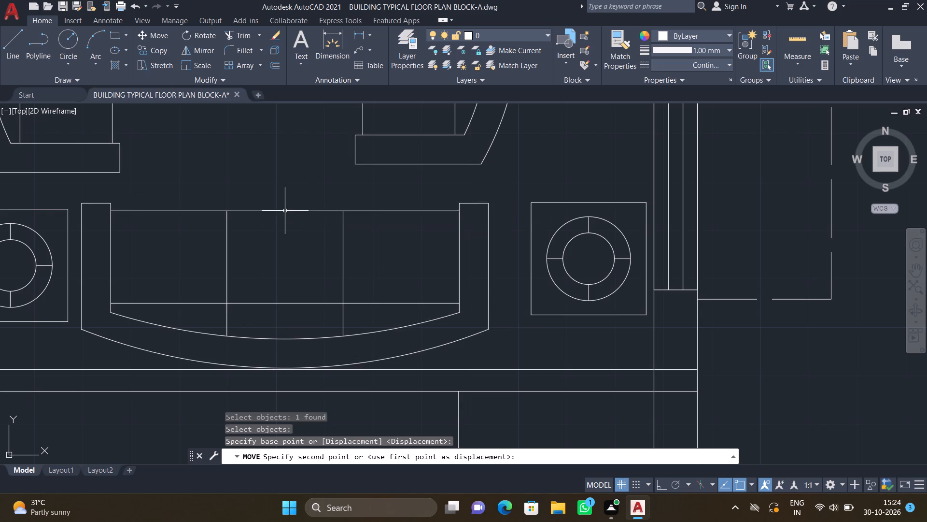
Move the window-side lamp table about 6" toward the three-seat sofa's arm and slightly closer to the wall behind the sofa.
scroll(335, 225, "down", 1)
middle_click_drag(372, 260, 402, 240)
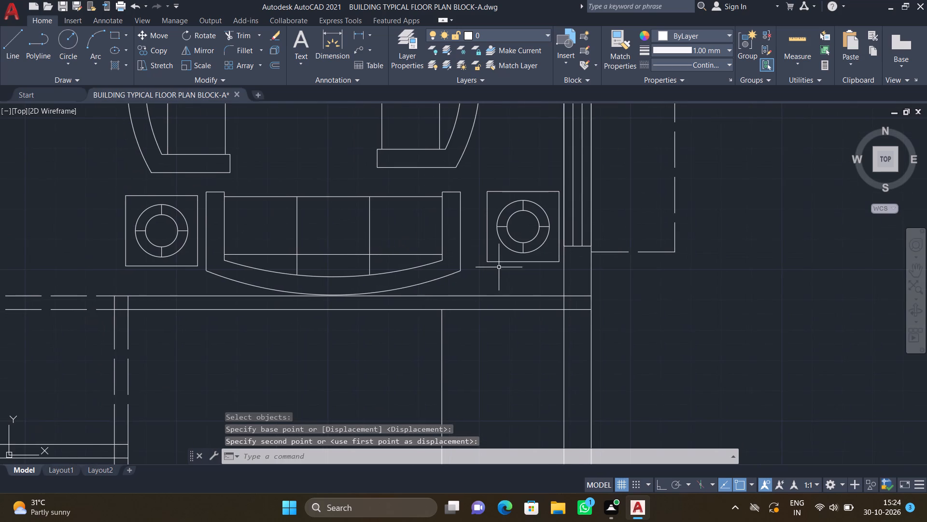
scroll(528, 269, "up", 1)
key("m")
key("Return")
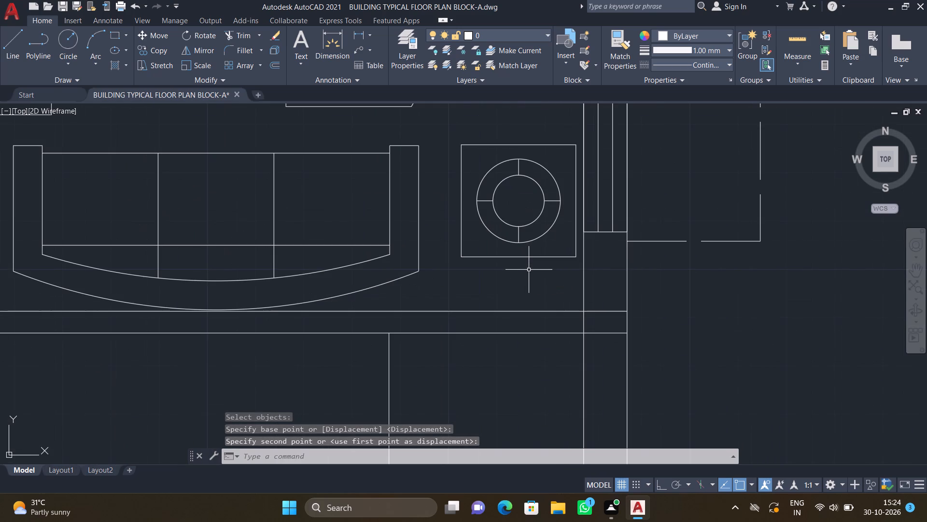
left_click(529, 257)
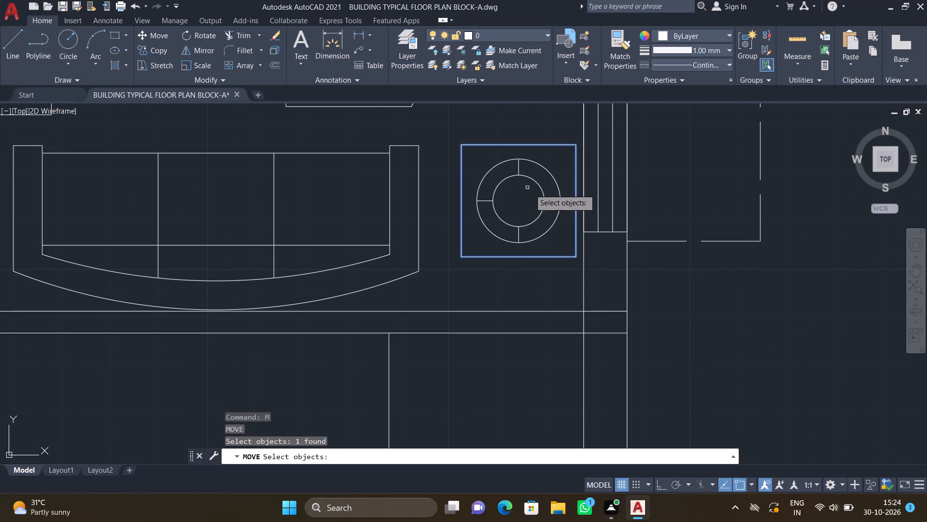
left_click_drag(563, 245, 557, 235)
left_click(423, 133)
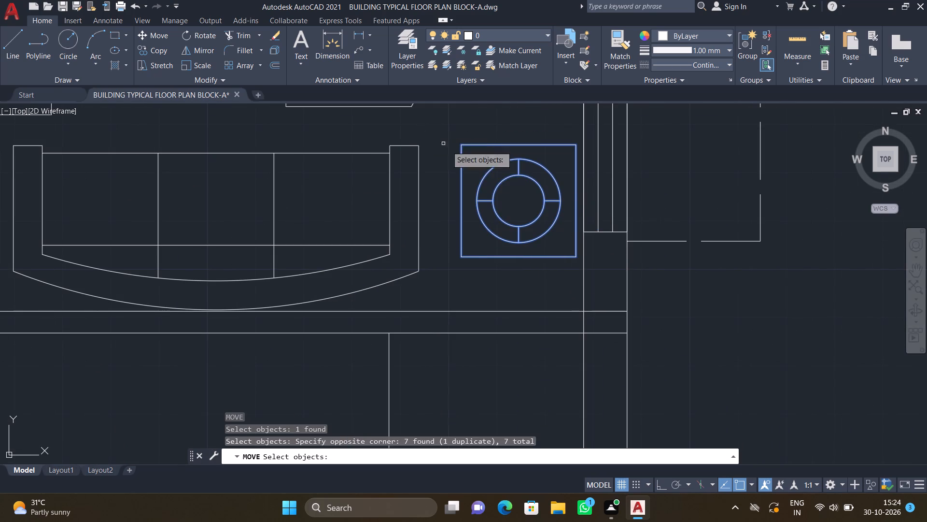
key("Return")
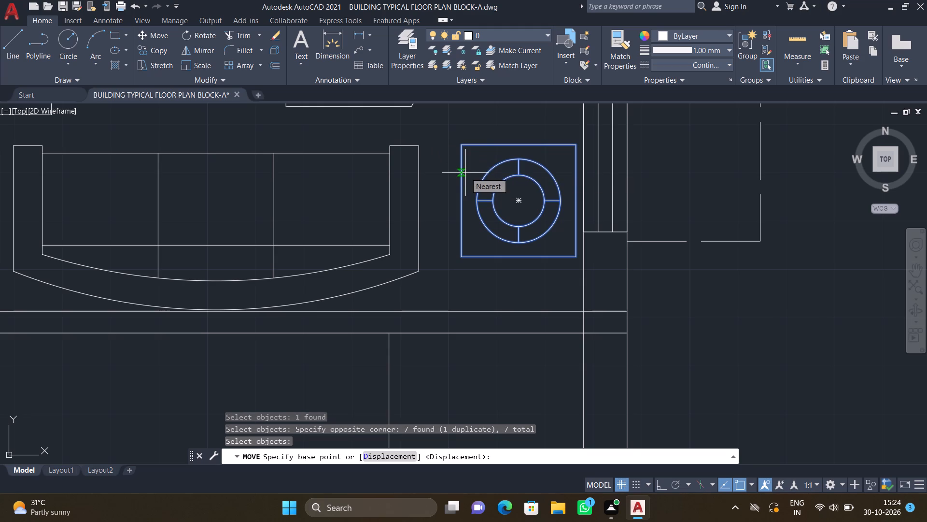
left_click(464, 149)
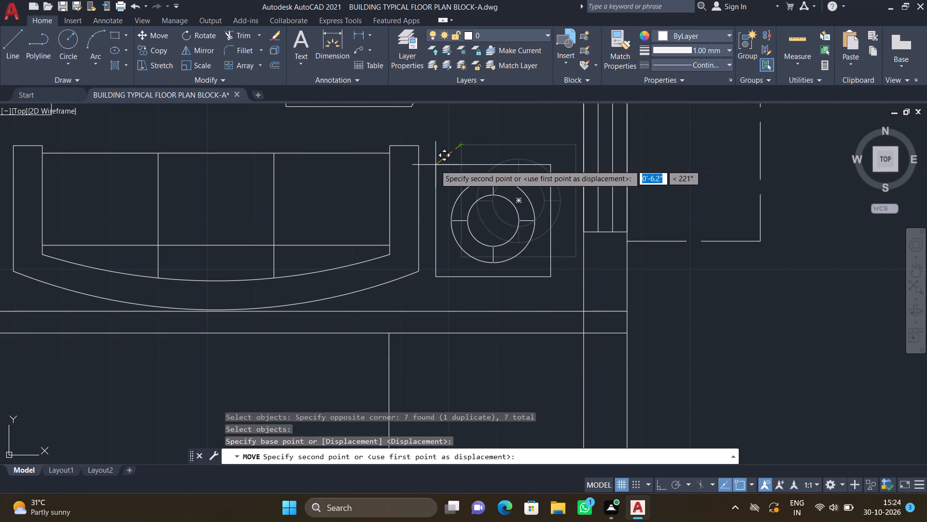
scroll(436, 165, "down", 1)
scroll(436, 165, "up", 1)
left_click(431, 155)
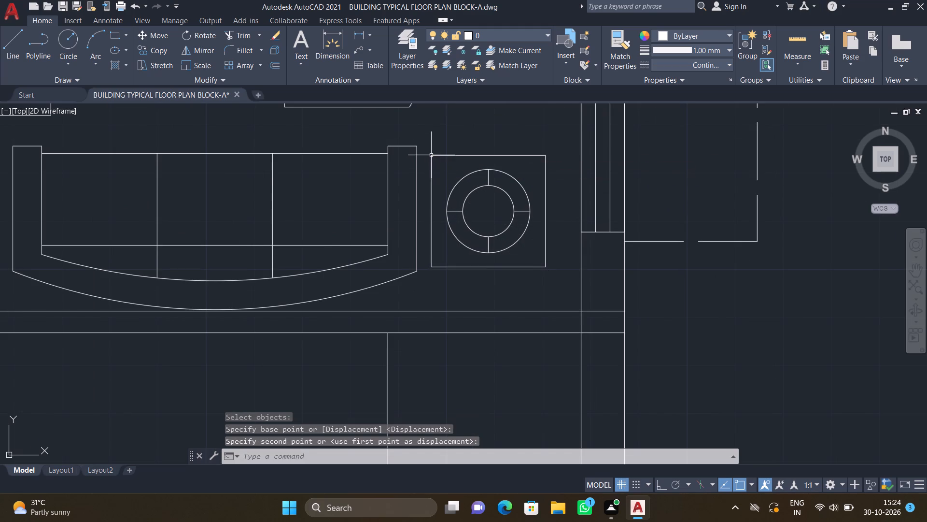
Draw a circular centre table of about 12" radius midway between the two facing two-seat sofas.
scroll(436, 186, "down", 3)
middle_click_drag(390, 213, 420, 216)
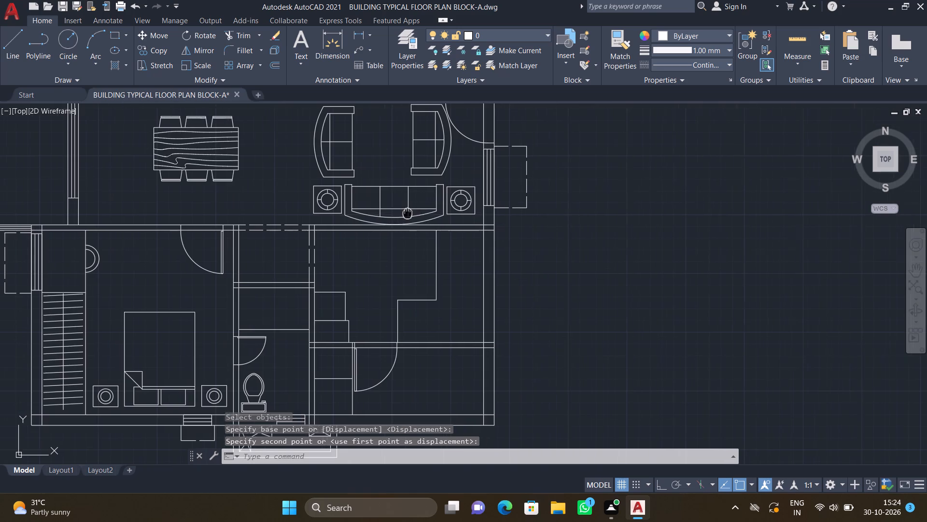
middle_click_drag(420, 216, 494, 252)
scroll(476, 177, "up", 2)
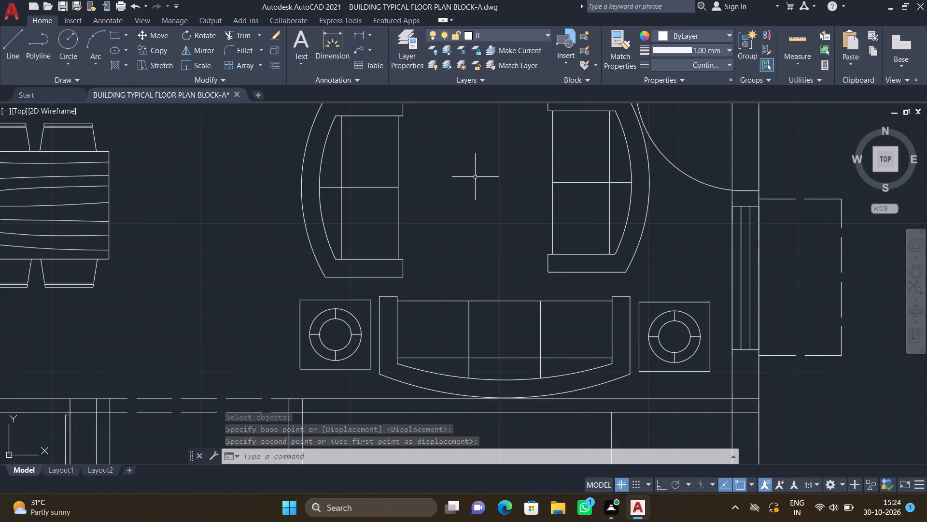
key("c")
key("Return")
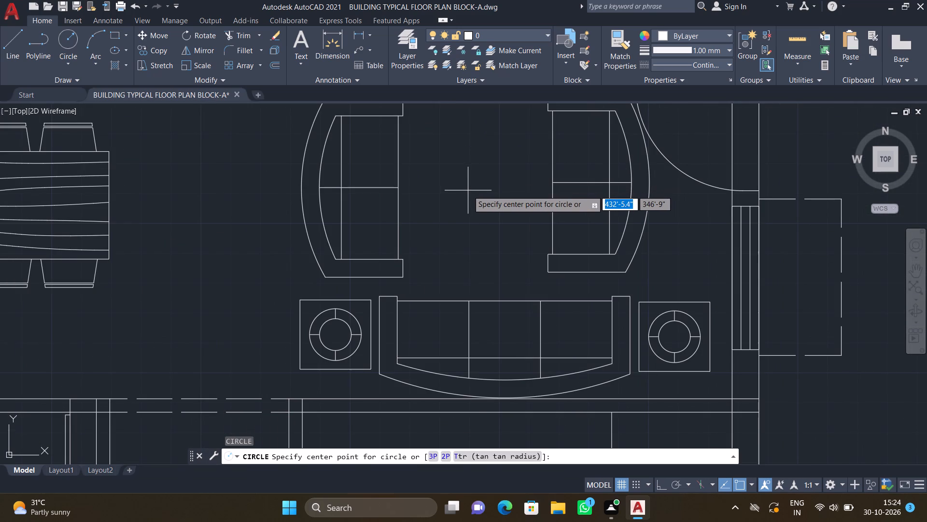
left_click(475, 188)
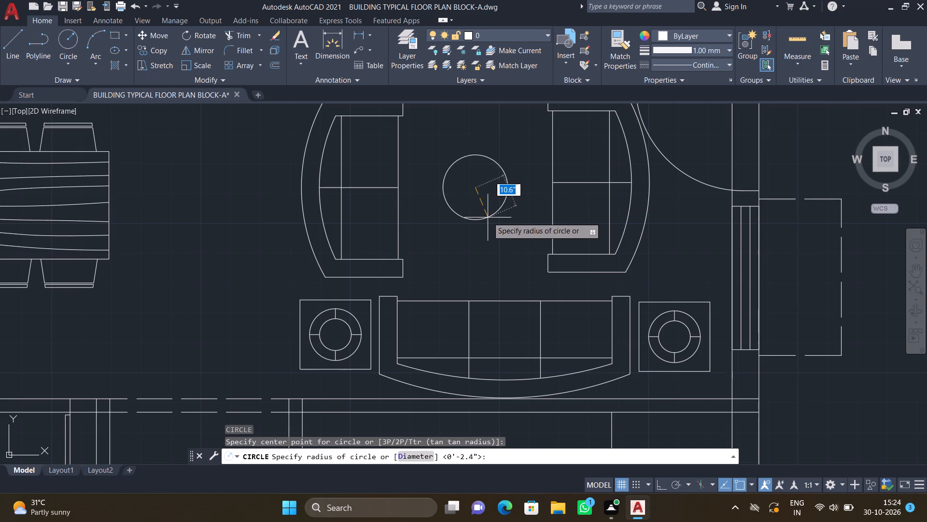
left_click(487, 222)
scroll(413, 214, "down", 3)
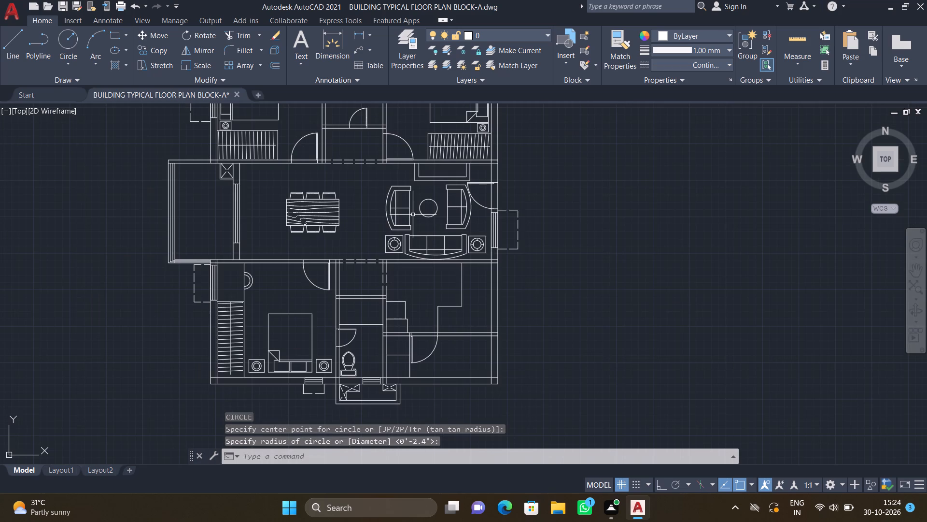
scroll(413, 214, "down", 1)
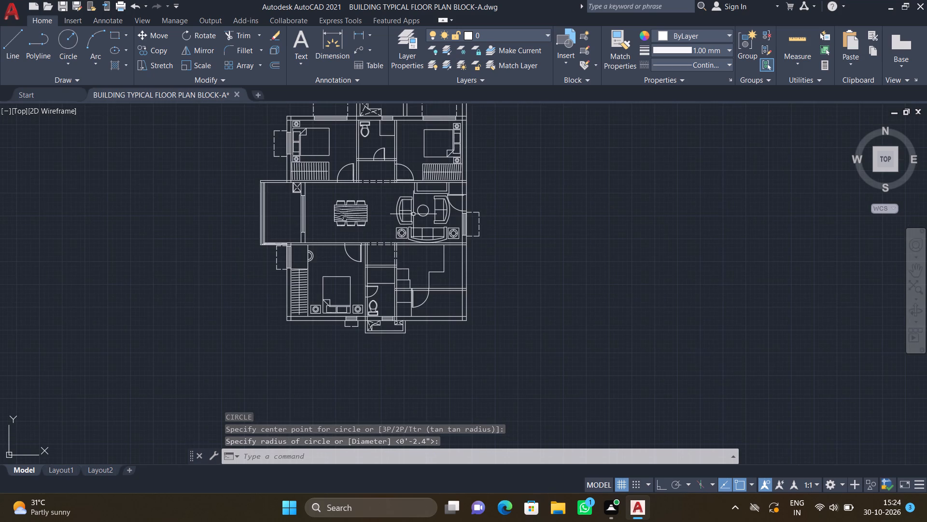
Copy the furnished flat's balcony chair nearest the duct about 49'-8" at 274° into the unfurnished flat's balcony, just below its duct.
middle_click_drag(397, 244, 476, 249)
scroll(397, 244, "down", 1)
middle_click_drag(378, 195, 401, 254)
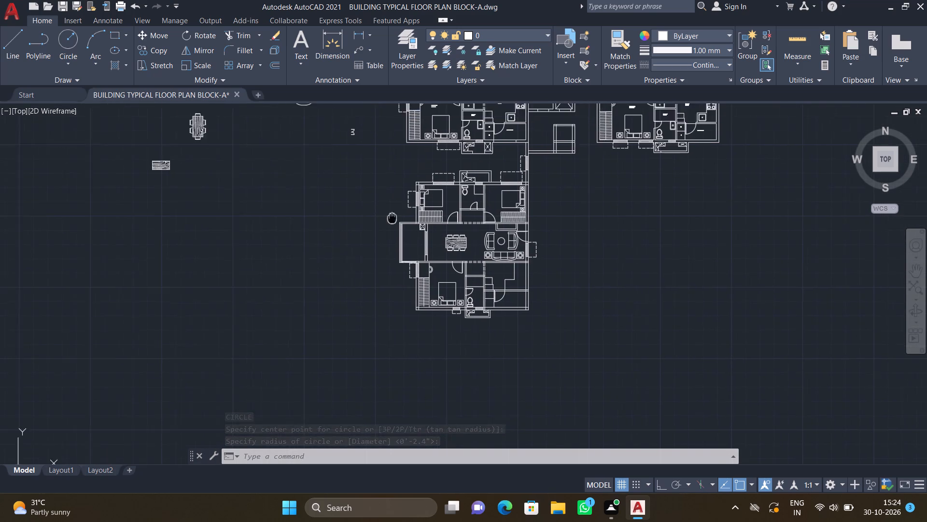
middle_click_drag(401, 254, 407, 353)
scroll(430, 210, "up", 5)
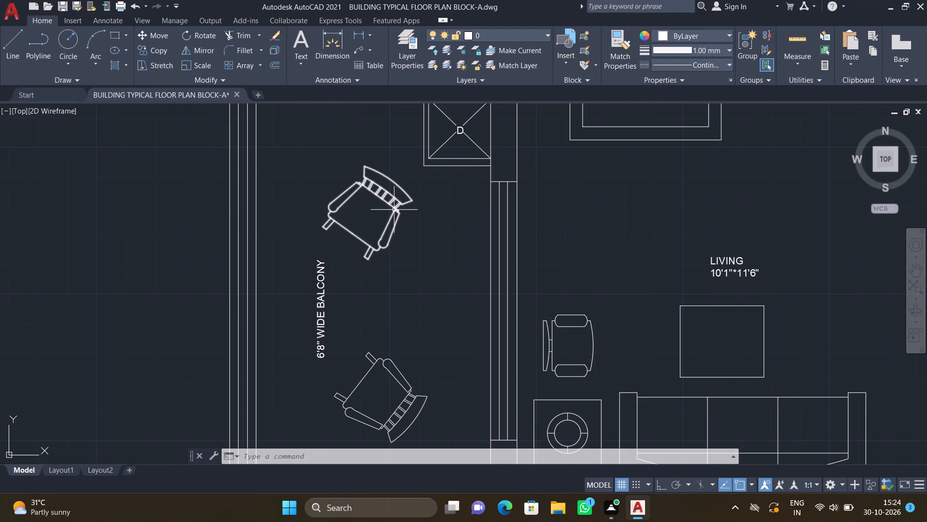
type("CO")
key("Return")
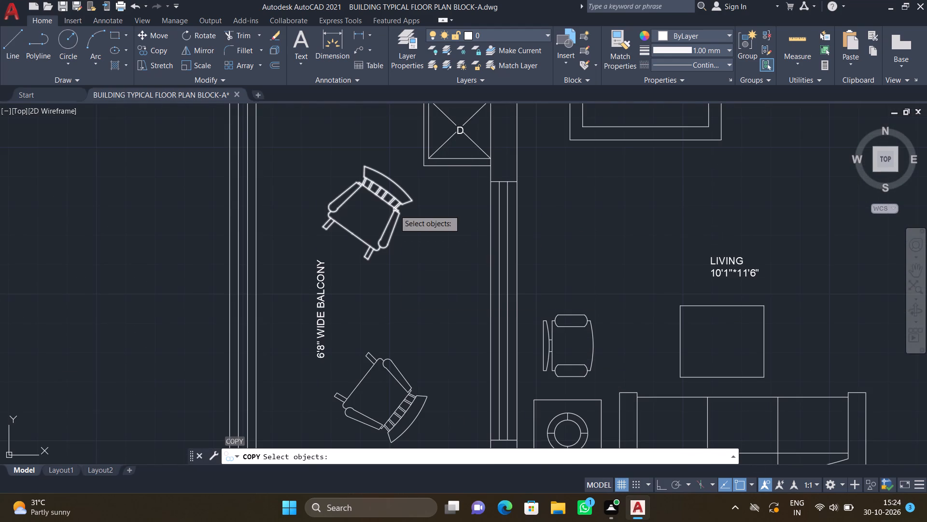
left_click(395, 210)
key("Return")
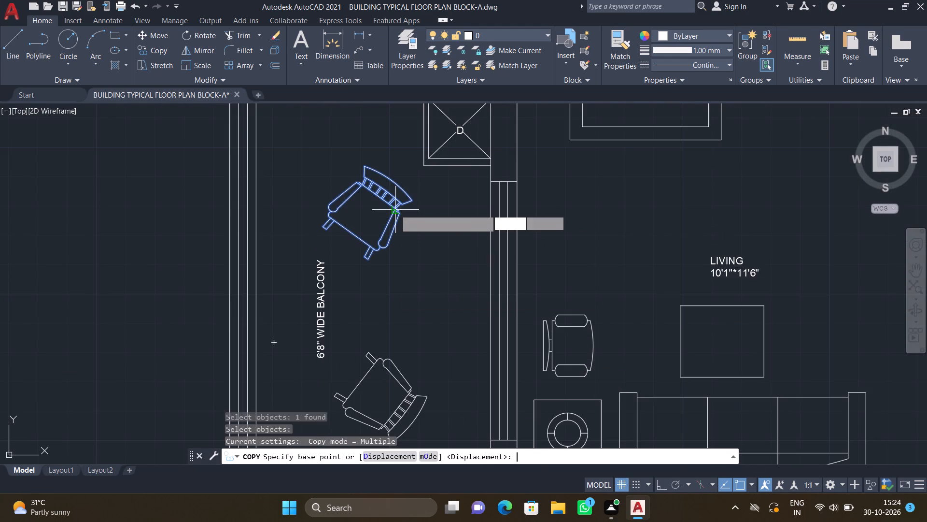
left_click(392, 179)
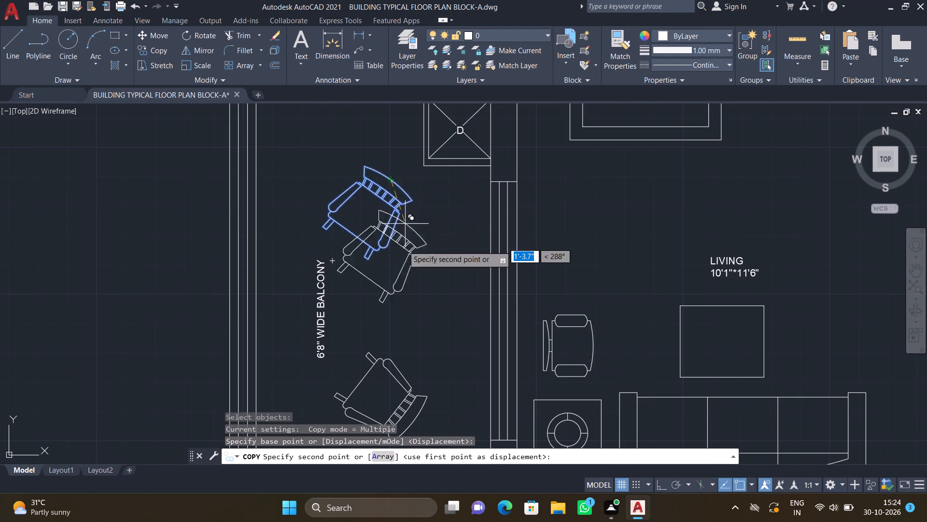
scroll(399, 255, "down", 3)
middle_click_drag(402, 295, 377, 161)
scroll(376, 162, "down", 1)
middle_click_drag(387, 297, 337, 146)
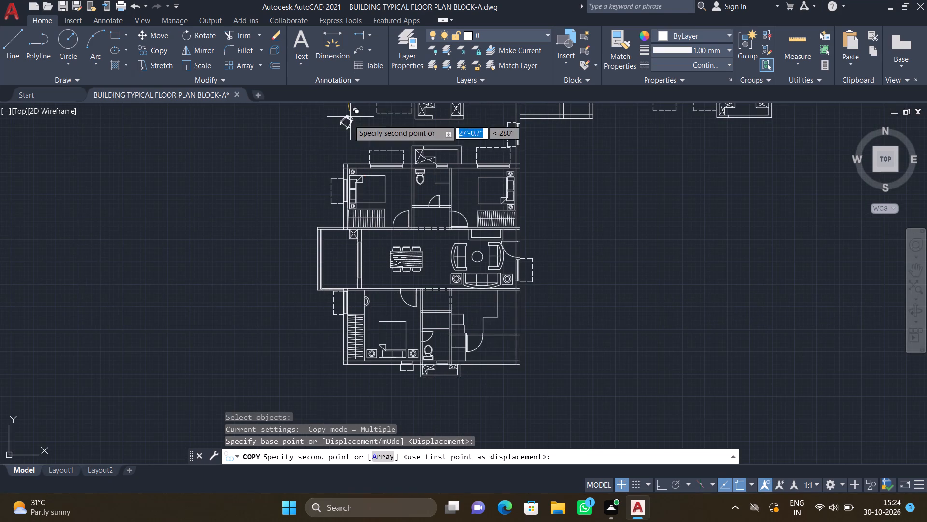
scroll(350, 240, "up", 3)
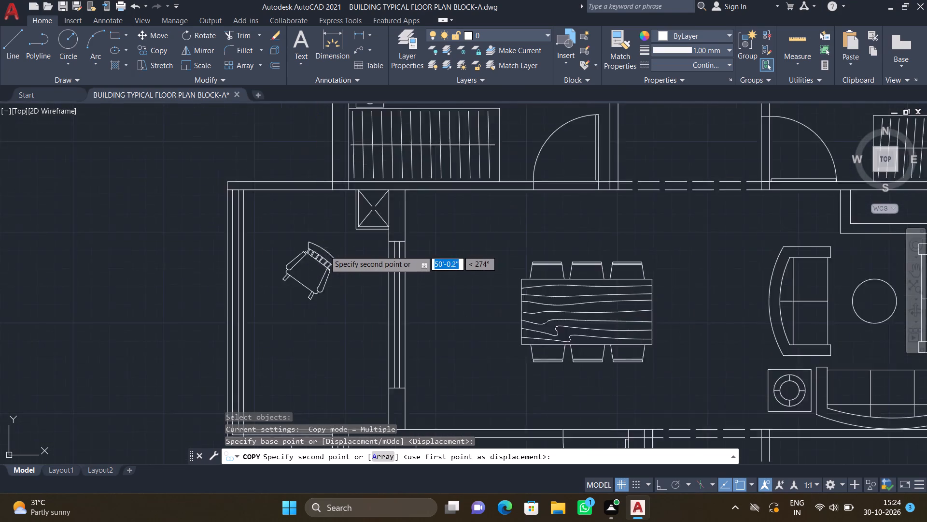
scroll(324, 250, "up", 1)
left_click(332, 237)
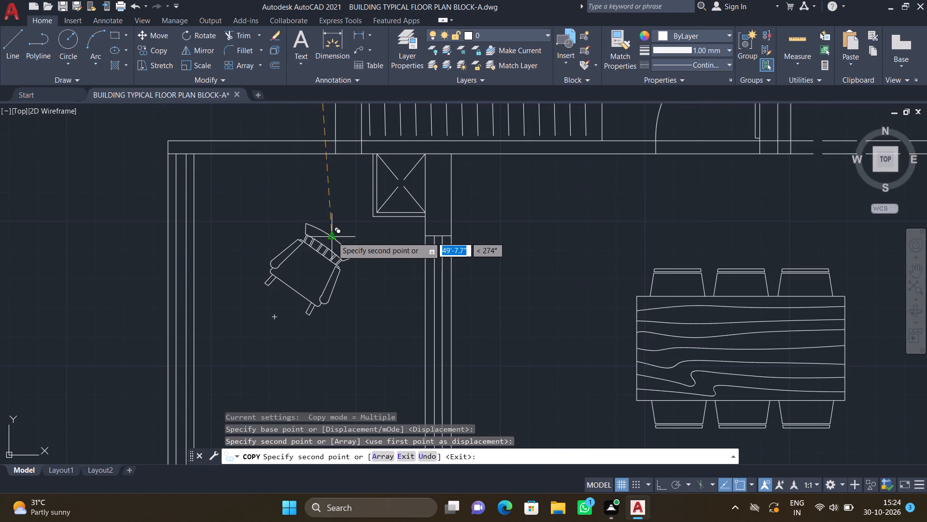
key("Return")
Copy the furnished flat's other balcony chair about 49'-7" at 274° to the south end of the unfurnished flat's balcony.
scroll(353, 253, "down", 4)
middle_click_drag(361, 196, 380, 333)
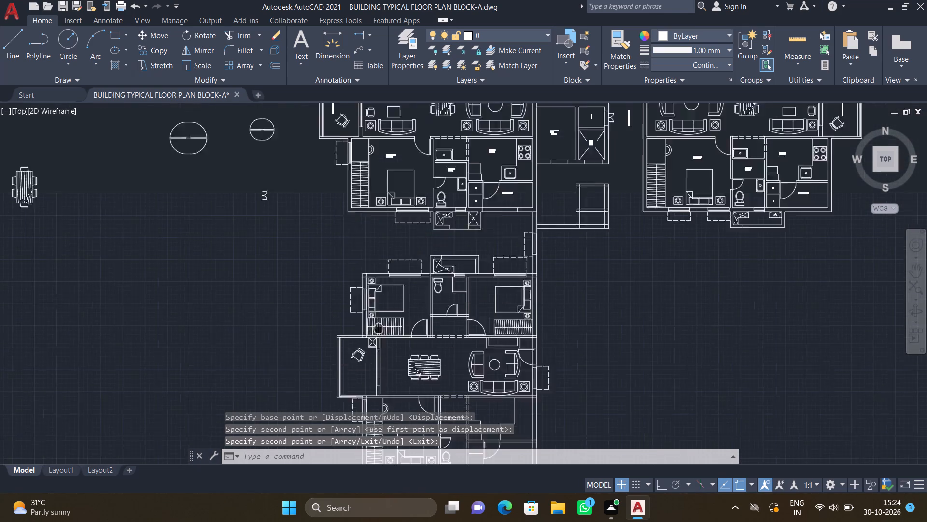
scroll(351, 160, "up", 2)
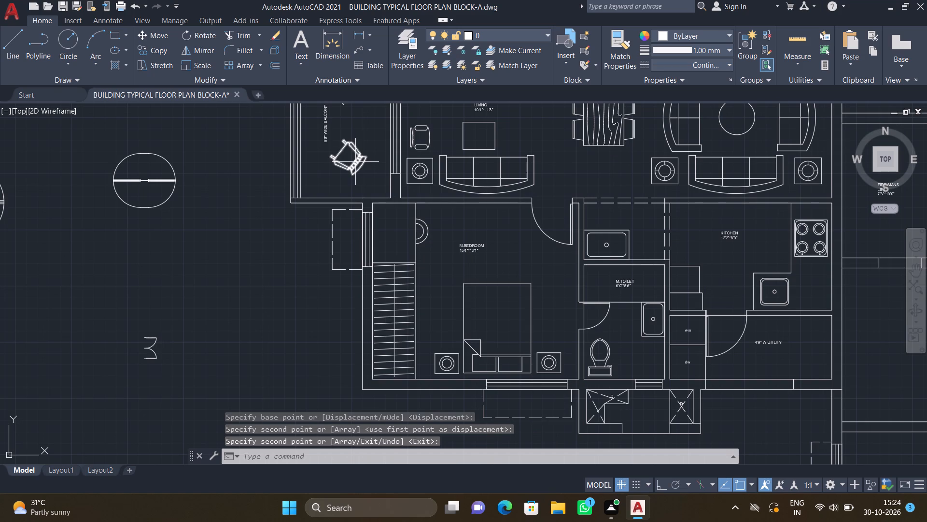
type("CO")
key("Return")
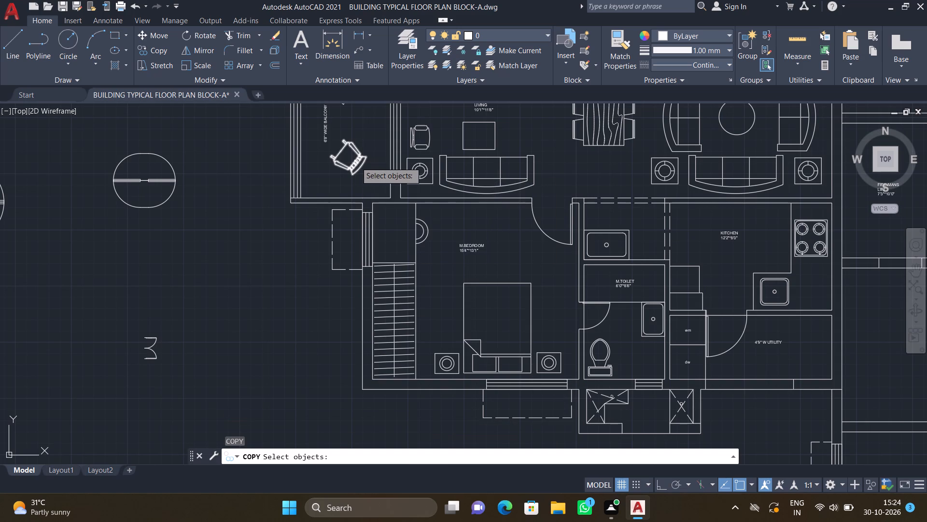
left_click(356, 161)
key("Return")
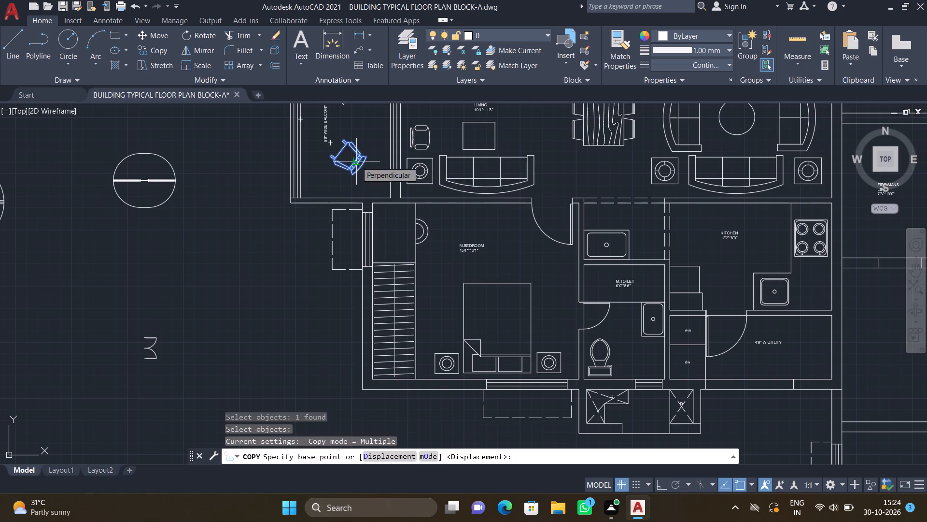
scroll(360, 166, "up", 2)
left_click_drag(360, 167, 364, 173)
scroll(386, 243, "down", 3)
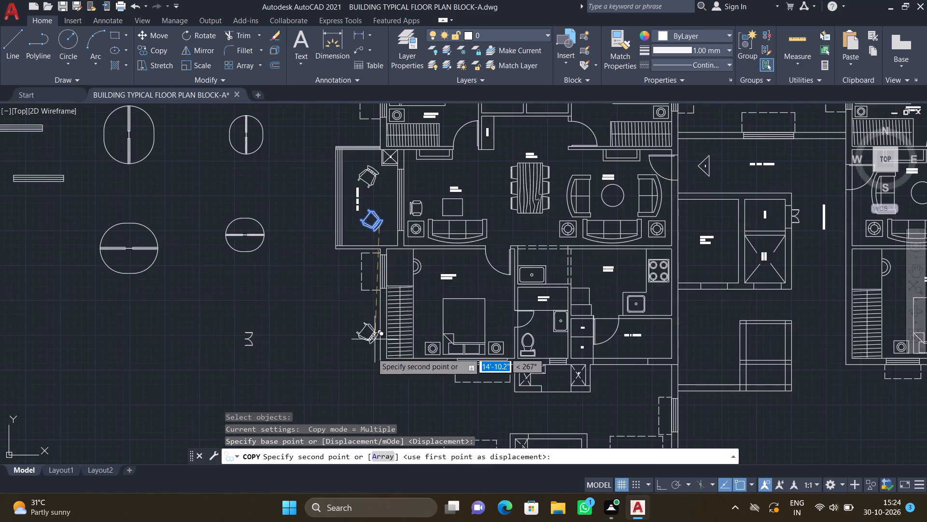
middle_click_drag(370, 342, 357, 240)
middle_click_drag(390, 326, 344, 205)
middle_click_drag(350, 337, 344, 182)
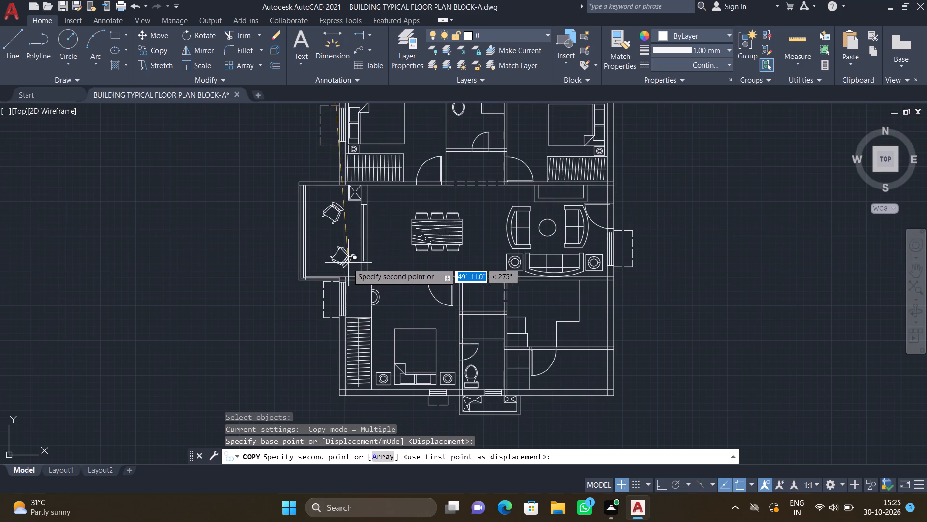
scroll(340, 261, "up", 2)
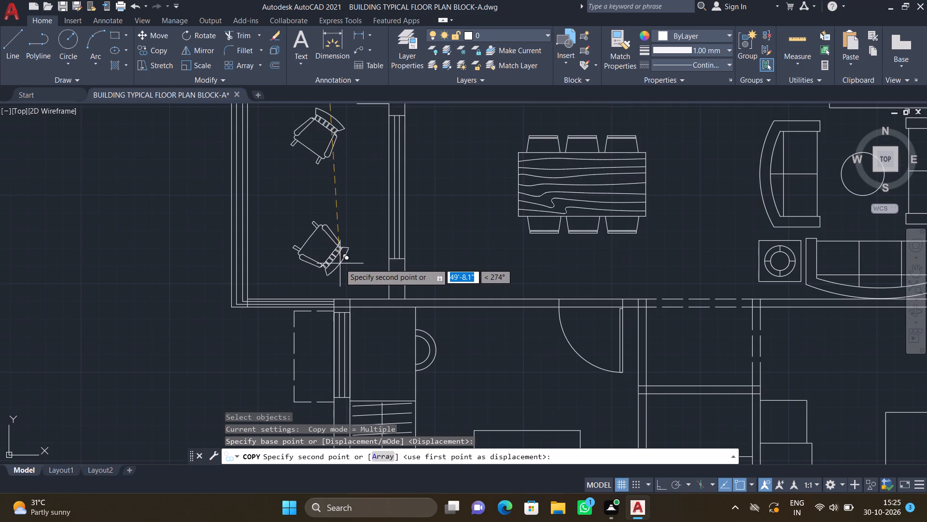
left_click(342, 262)
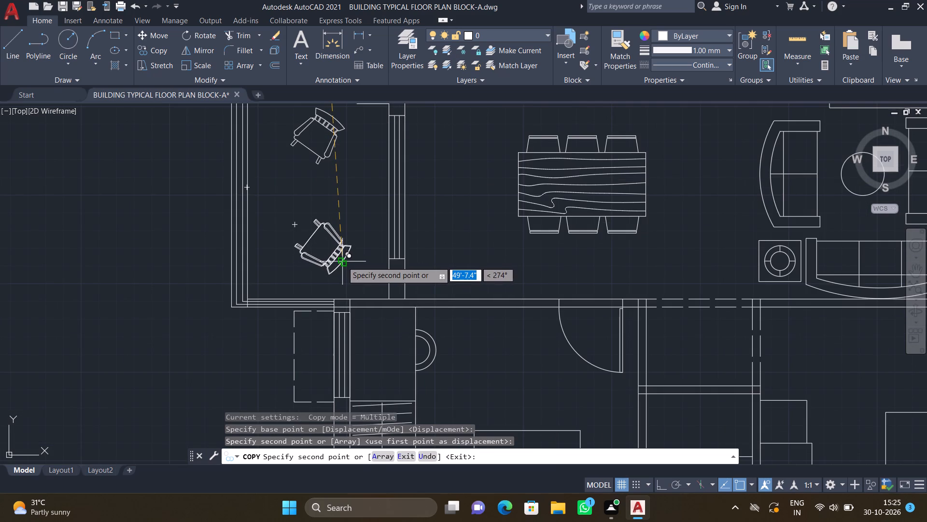
key("Return")
Copy the furnished kitchen's sink about 48'-10" at 269° onto the matching counter projection in the unfurnished flat's kitchen.
scroll(350, 262, "down", 1)
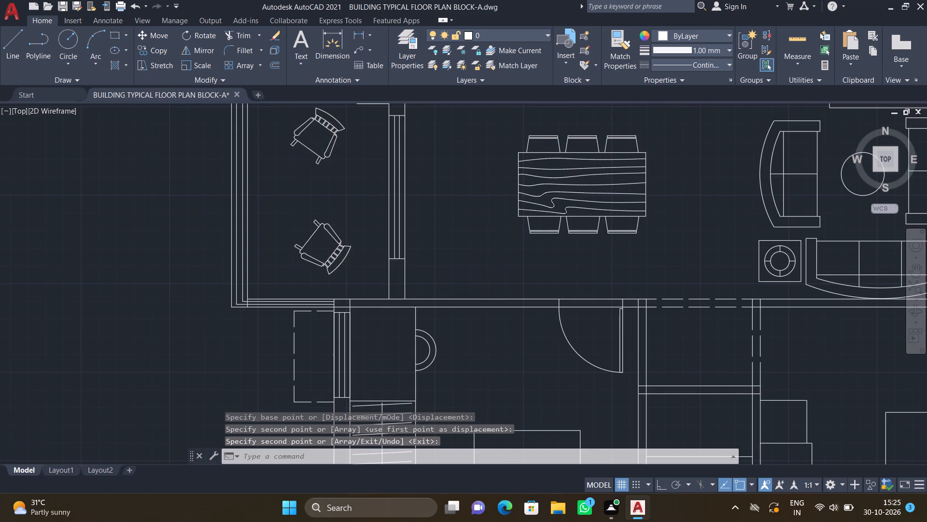
scroll(350, 262, "down", 2)
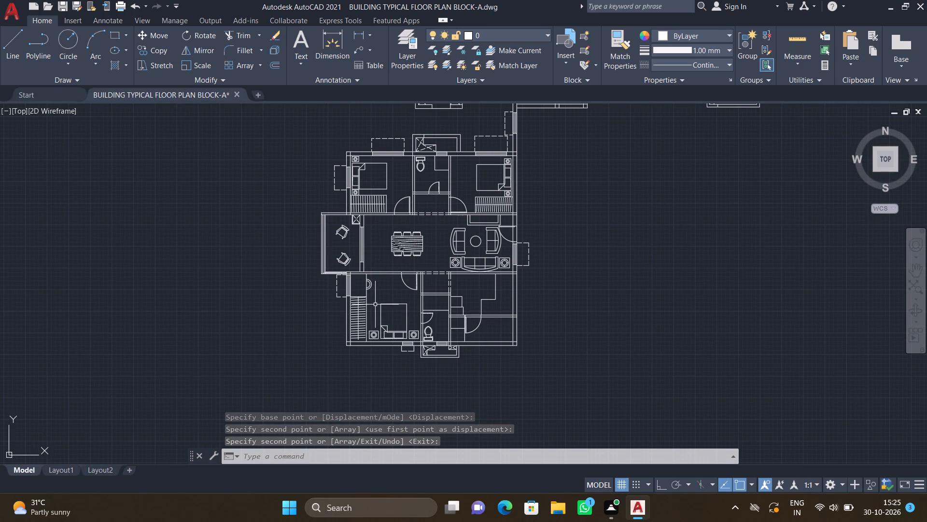
scroll(399, 287, "down", 1)
middle_click_drag(410, 281, 405, 296)
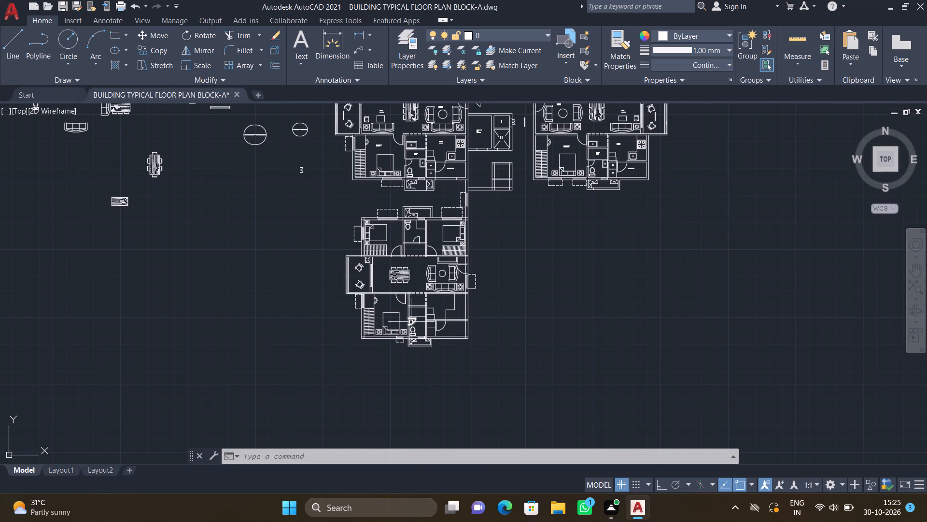
scroll(411, 322, "up", 1)
scroll(437, 241, "down", 1)
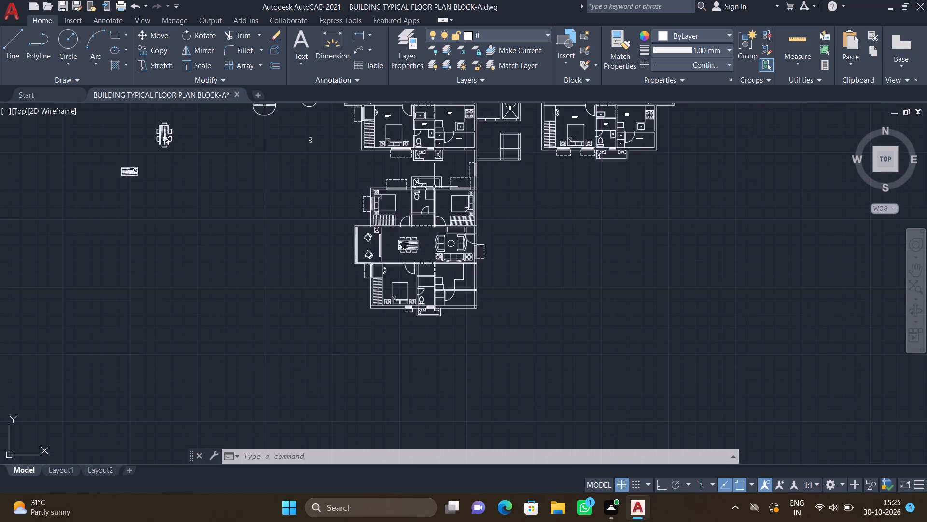
middle_click_drag(433, 187, 414, 257)
scroll(449, 197, "up", 3)
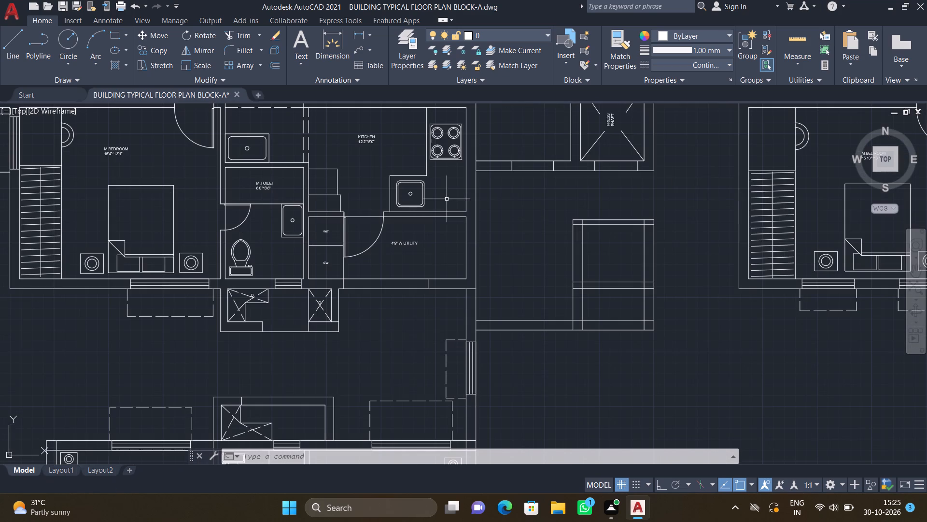
type("CO")
key("Return")
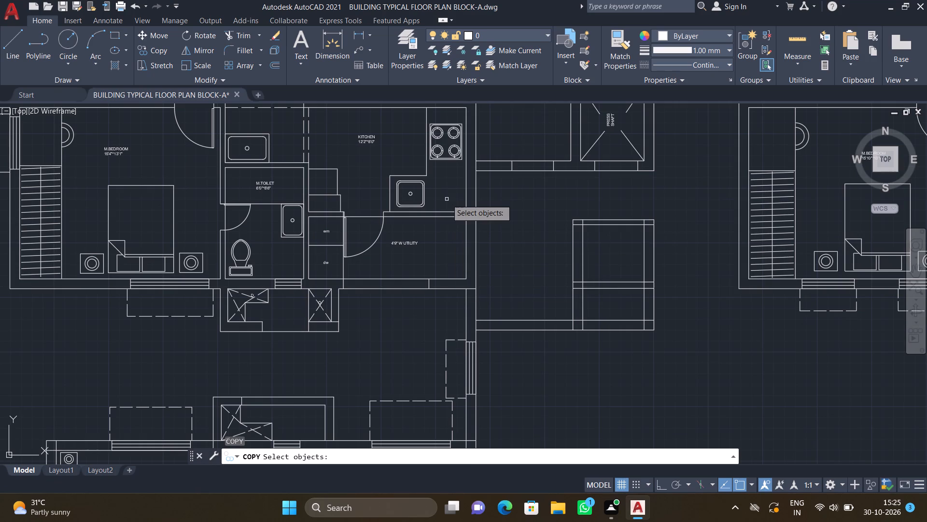
scroll(430, 205, "up", 1)
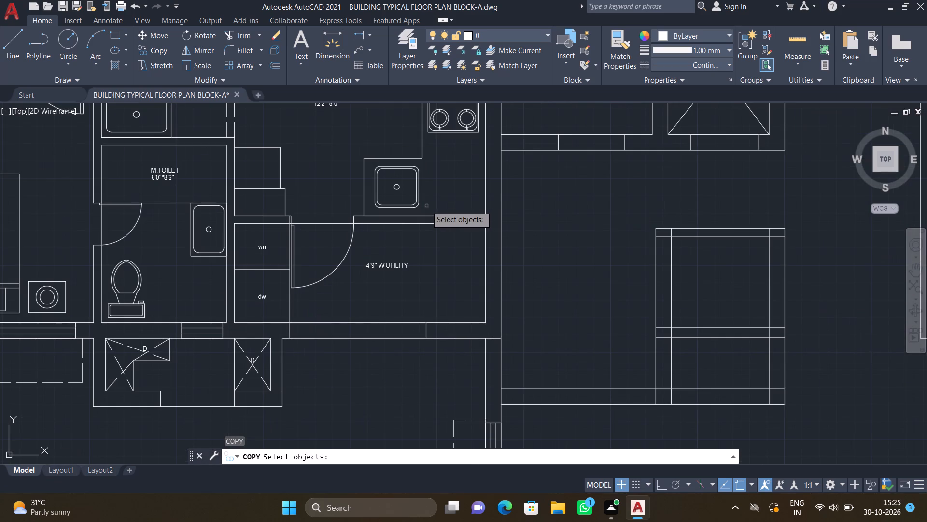
left_click(426, 206)
scroll(365, 169, "up", 2)
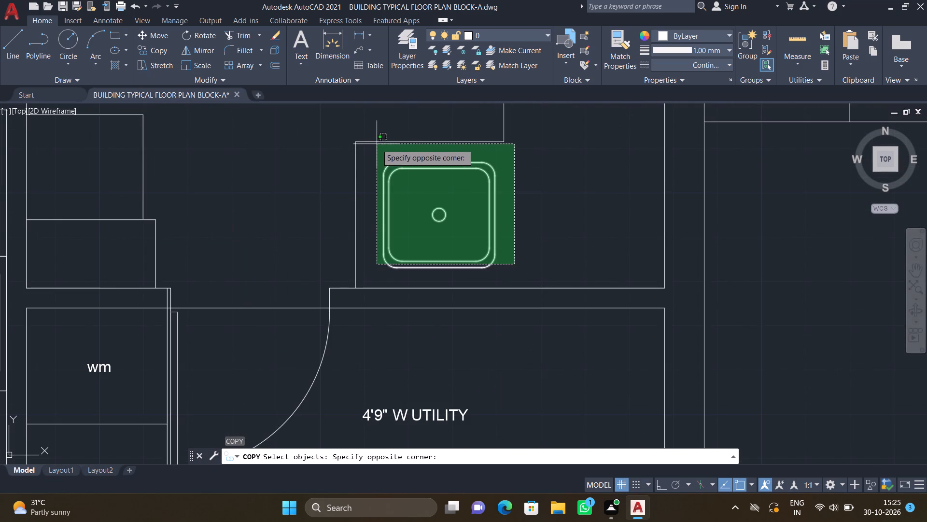
left_click(377, 157)
key("Return")
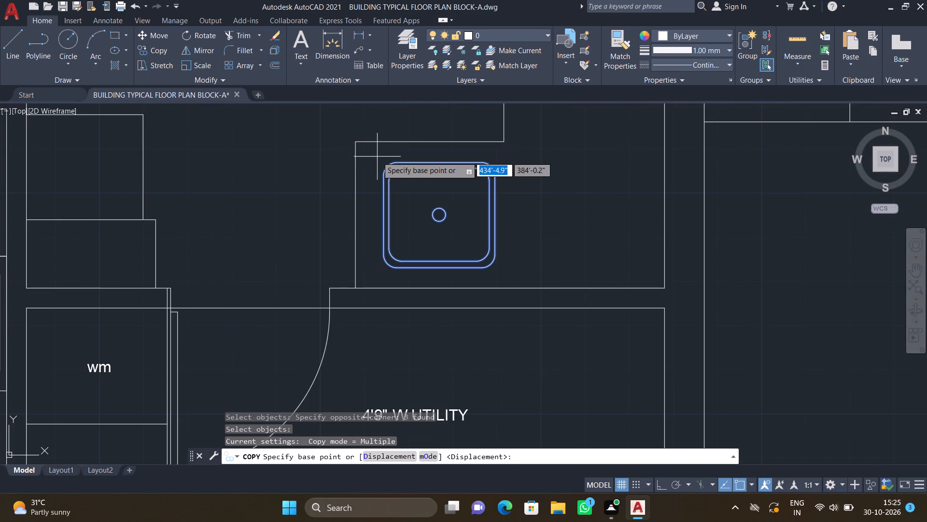
left_click_drag(443, 160, 452, 172)
scroll(448, 237, "down", 3)
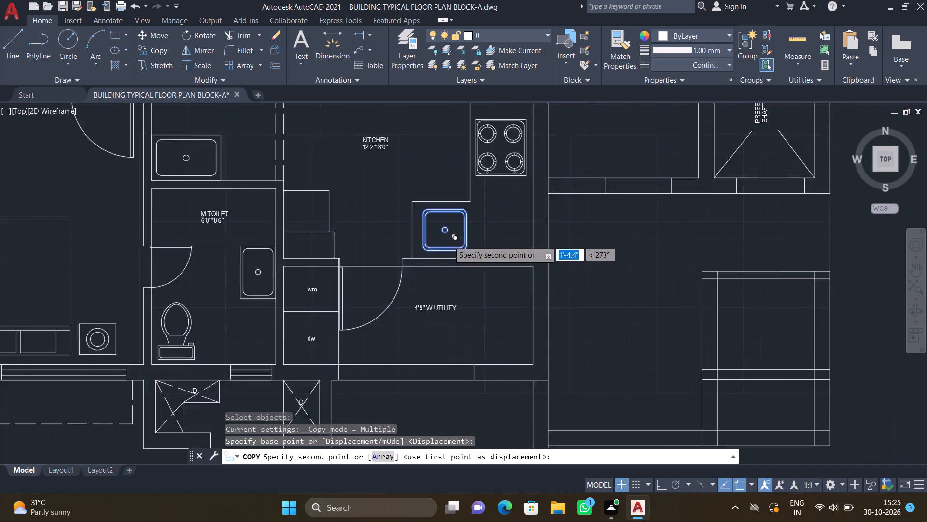
middle_click_drag(428, 269, 410, 193)
scroll(410, 193, "down", 3)
middle_click_drag(403, 277, 402, 179)
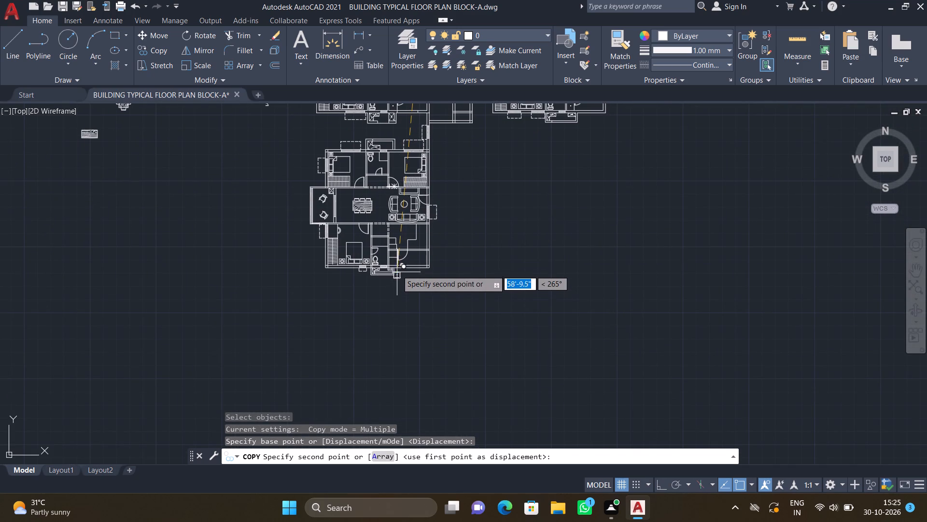
scroll(400, 270, "up", 2)
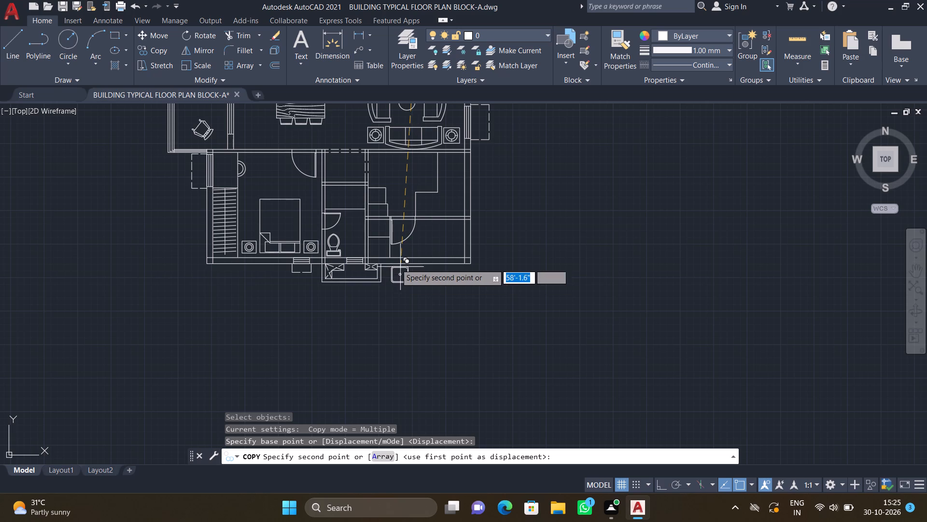
middle_click_drag(399, 270, 413, 316)
scroll(445, 243, "up", 2)
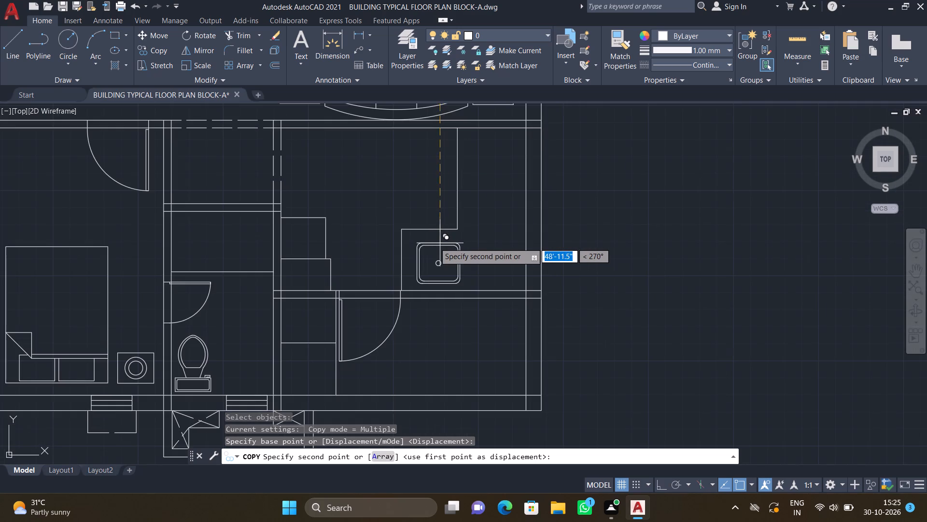
scroll(433, 242, "up", 2)
left_click(429, 235)
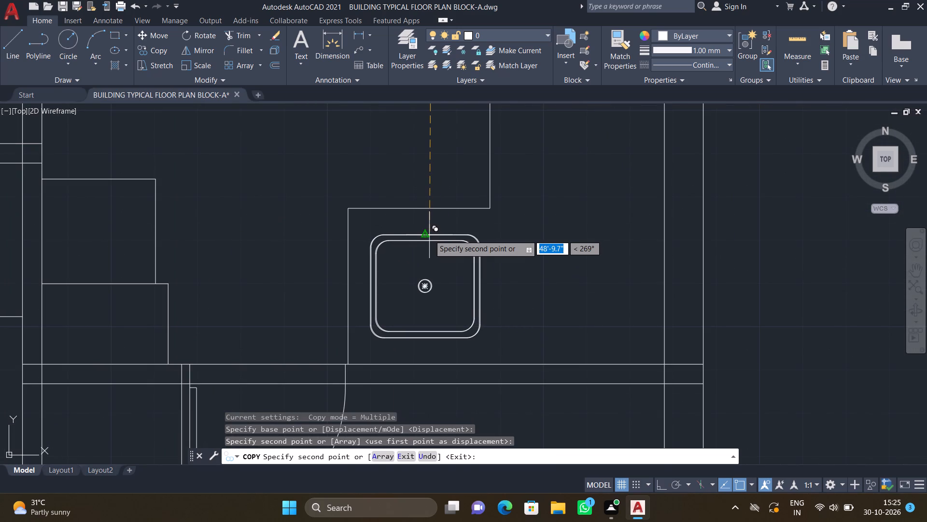
key("Return")
Copy the furnished kitchen's four-burner hob about 49' at 270° onto the matching east counter in the unfurnished flat's kitchen.
scroll(428, 238, "down", 5)
middle_click_drag(436, 213, 400, 368)
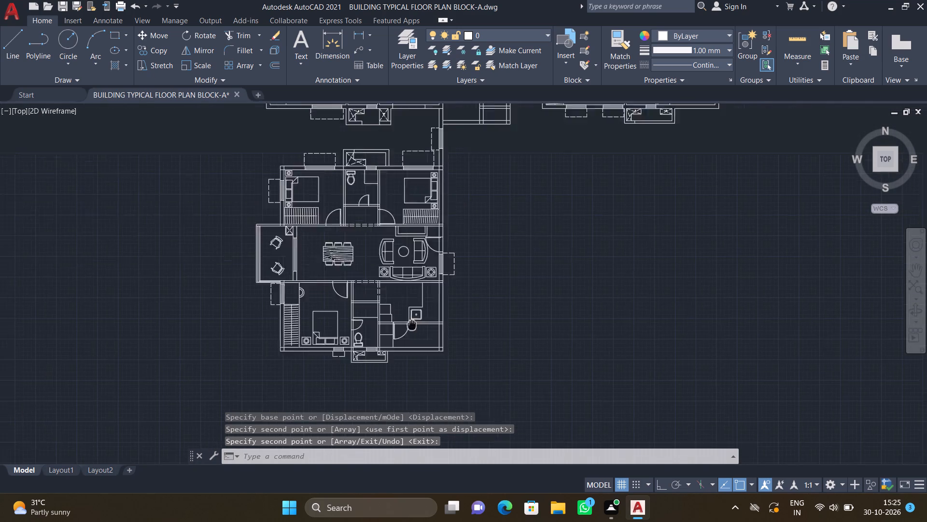
middle_click_drag(400, 368, 395, 384)
middle_click_drag(392, 233, 400, 285)
scroll(402, 232, "up", 3)
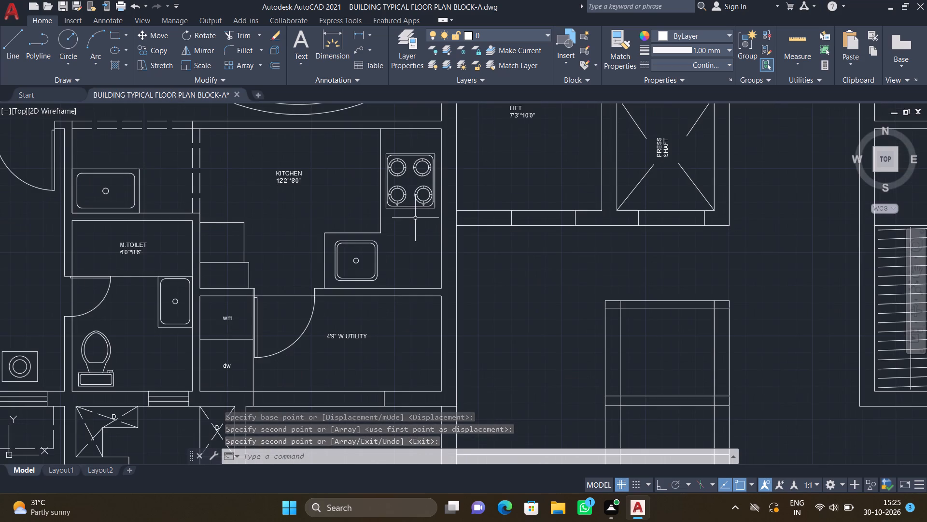
scroll(415, 217, "up", 1)
type("CO")
key("Return")
middle_click_drag(423, 235, 441, 313)
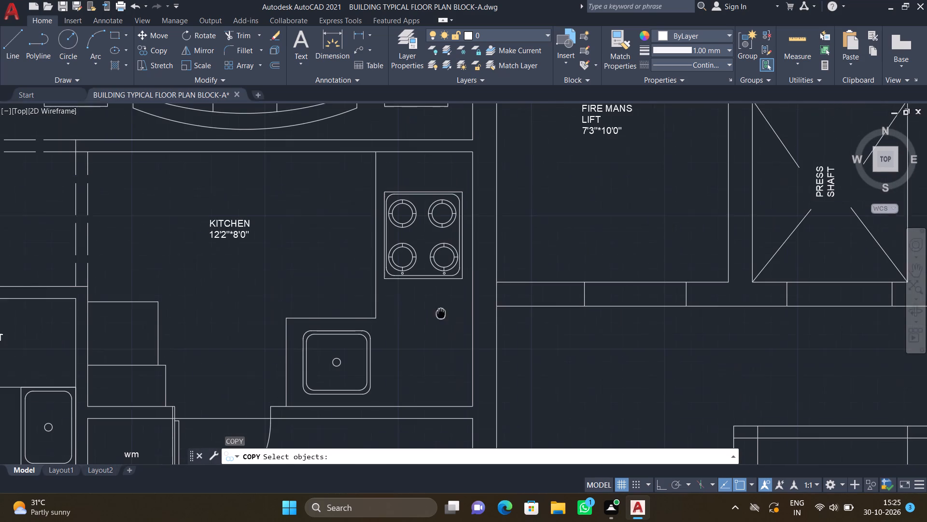
left_click(465, 285)
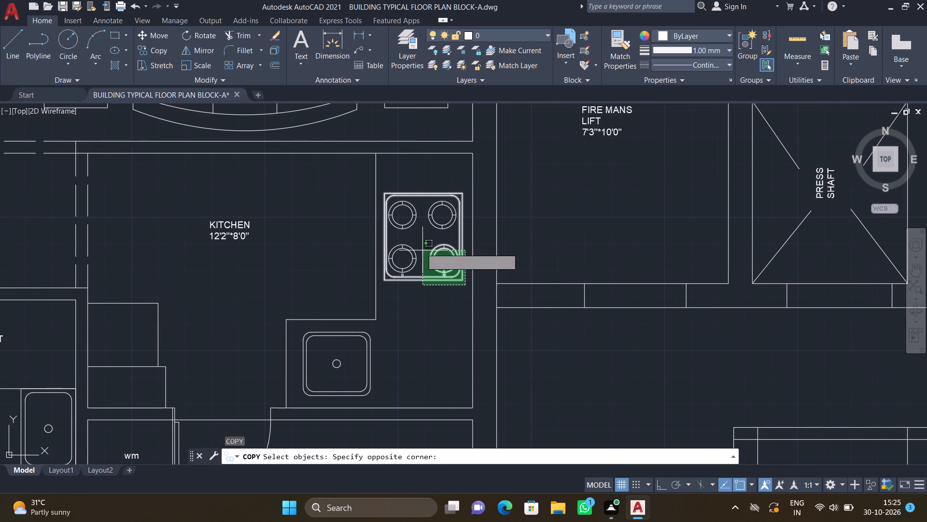
scroll(388, 197, "up", 2)
left_click(372, 174)
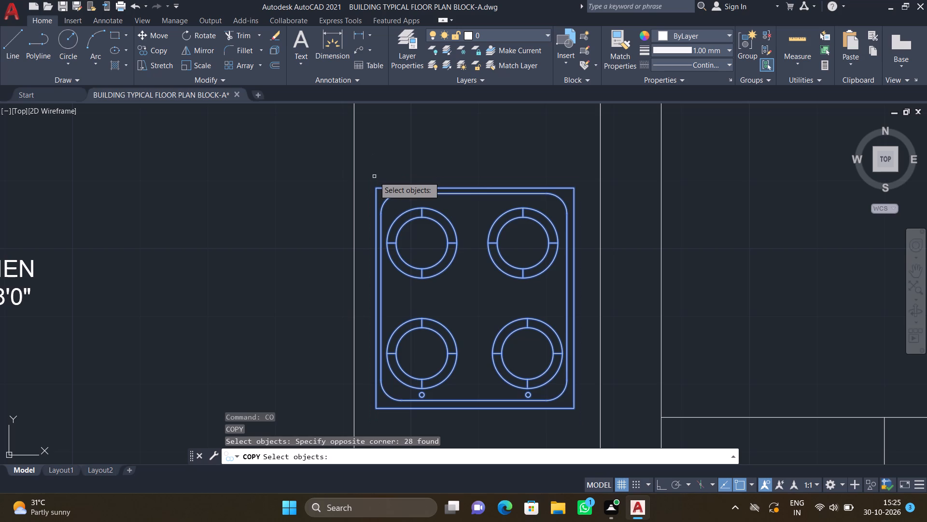
key("Return")
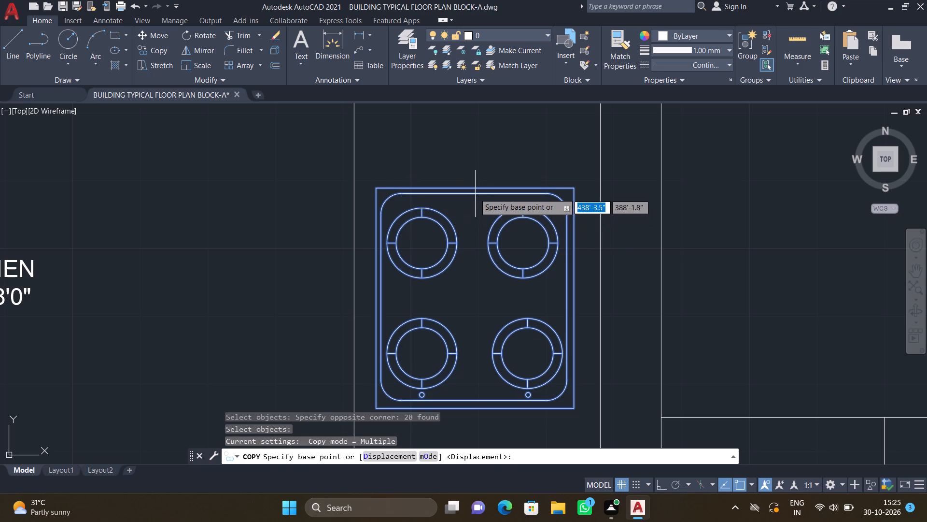
left_click(472, 188)
scroll(469, 260, "down", 3)
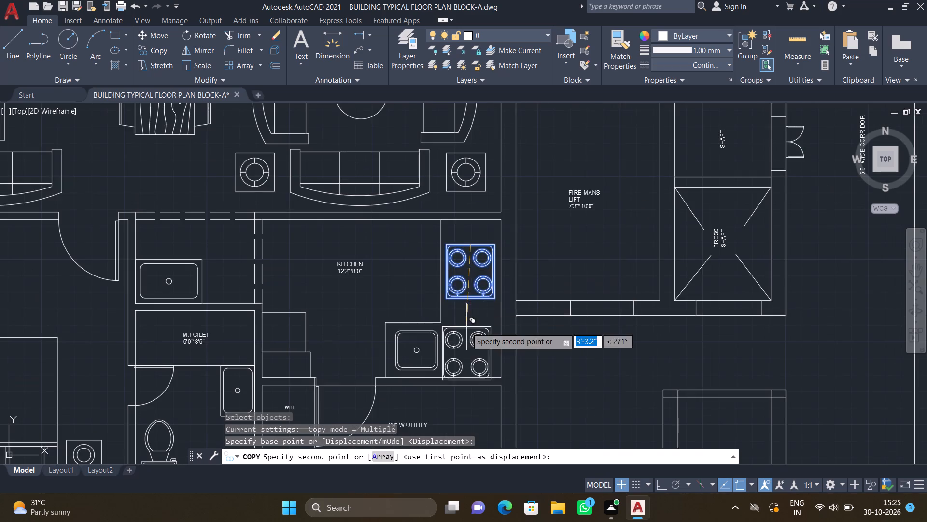
scroll(437, 224, "down", 1)
middle_click_drag(434, 367, 413, 222)
middle_click_drag(410, 326, 437, 214)
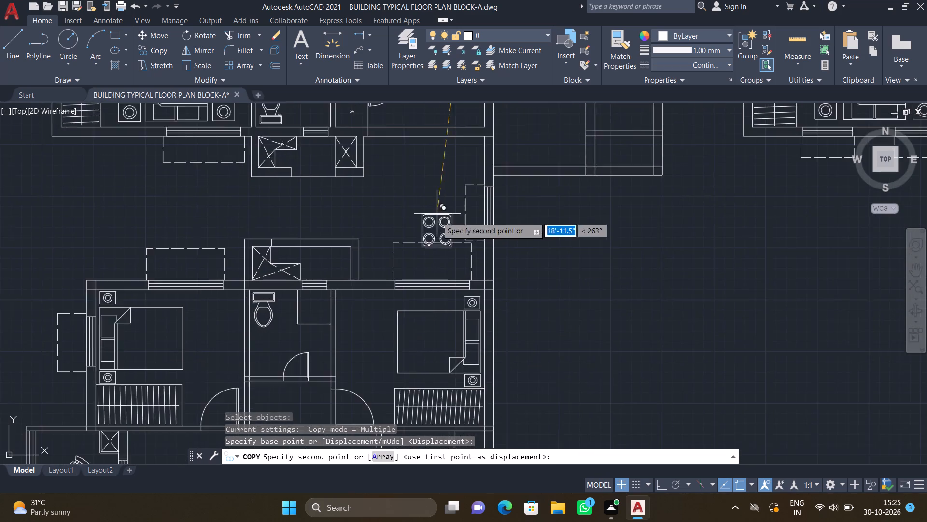
scroll(440, 226, "down", 1)
middle_click_drag(440, 353, 423, 209)
scroll(438, 314, "up", 2)
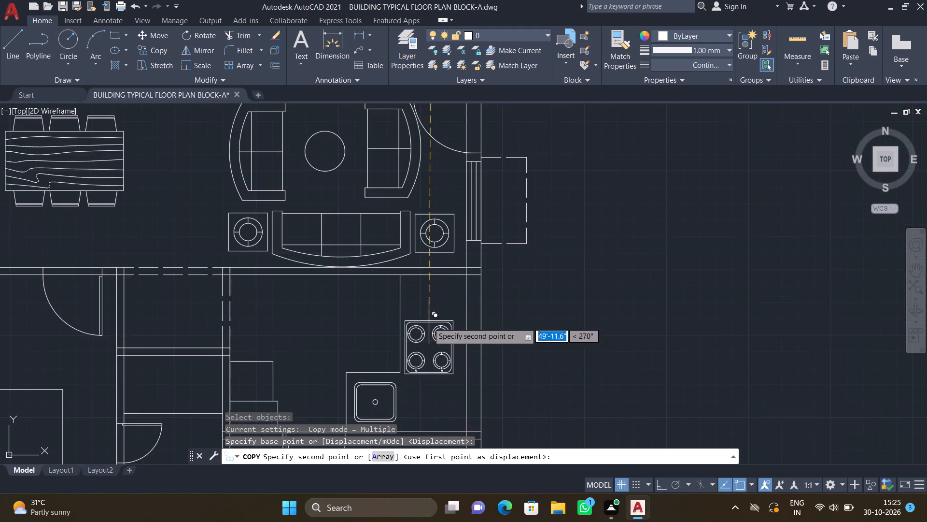
middle_click_drag(425, 318, 415, 180)
scroll(416, 169, "up", 1)
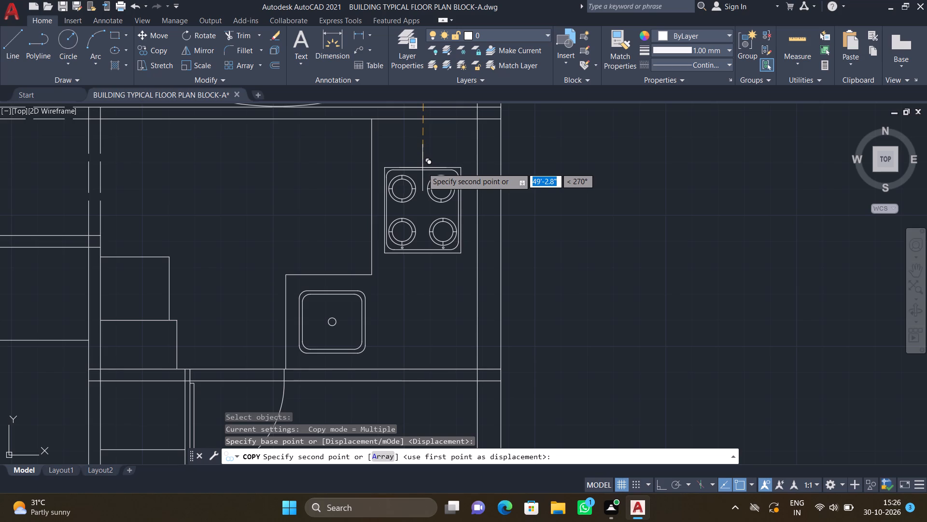
scroll(422, 168, "up", 1)
scroll(422, 167, "down", 1)
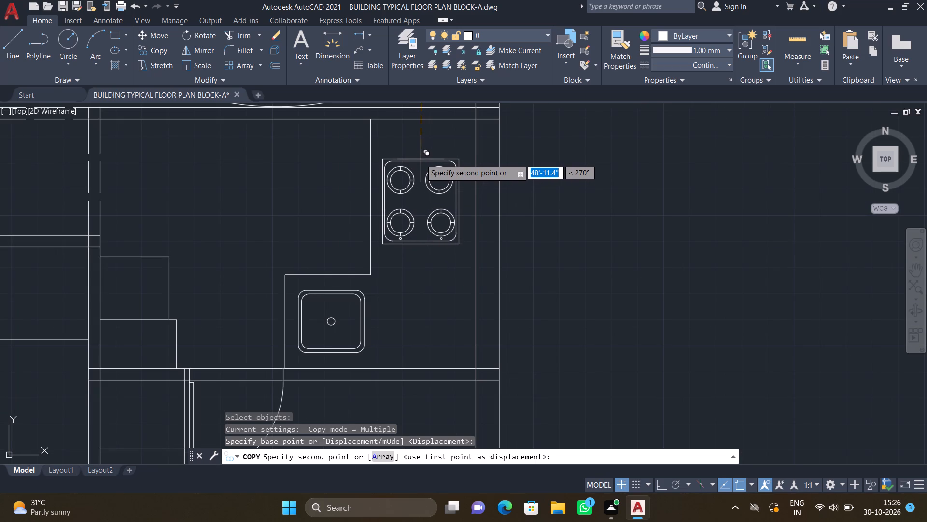
left_click(422, 160)
key("Return")
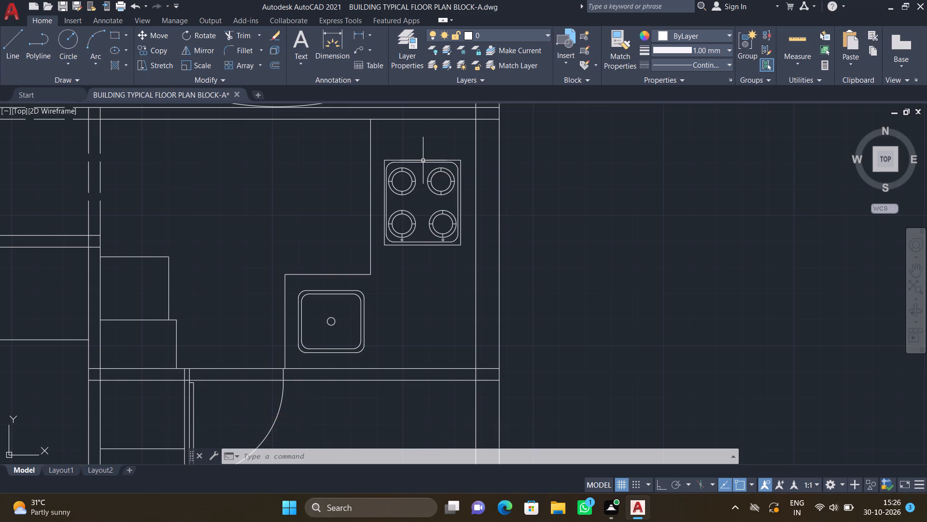
Trim the overlapping inner wall lines at the north-west corner of the lower flat's north-west bedroom.
scroll(410, 193, "down", 2)
middle_click_drag(335, 234, 386, 264)
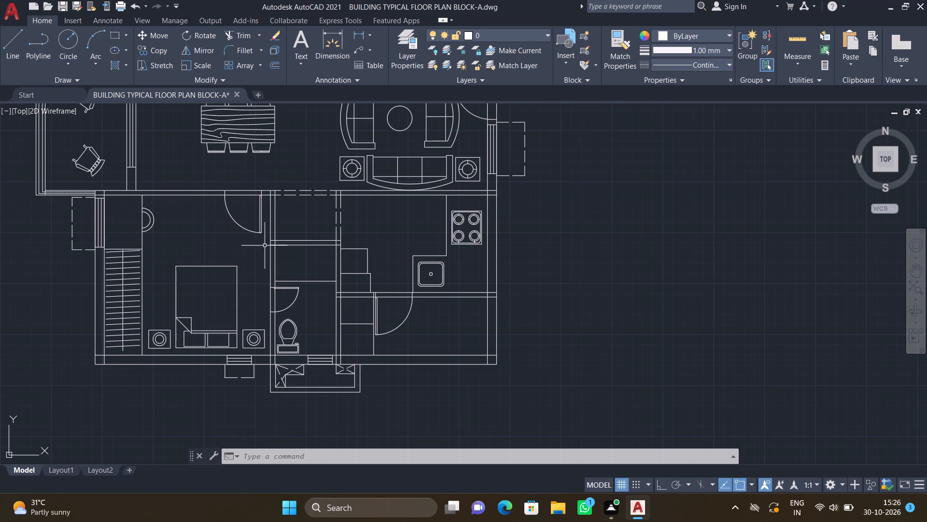
scroll(265, 246, "down", 2)
middle_click_drag(236, 256, 388, 360)
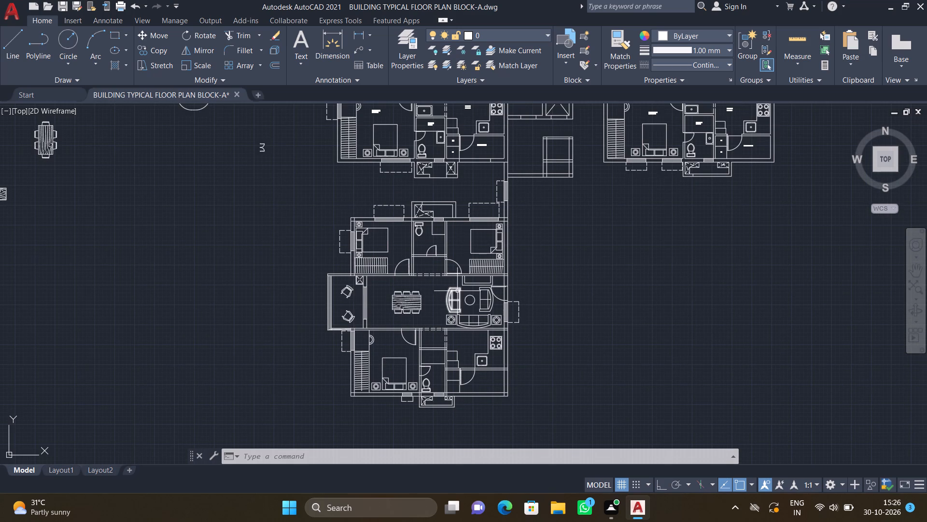
scroll(410, 296, "down", 1)
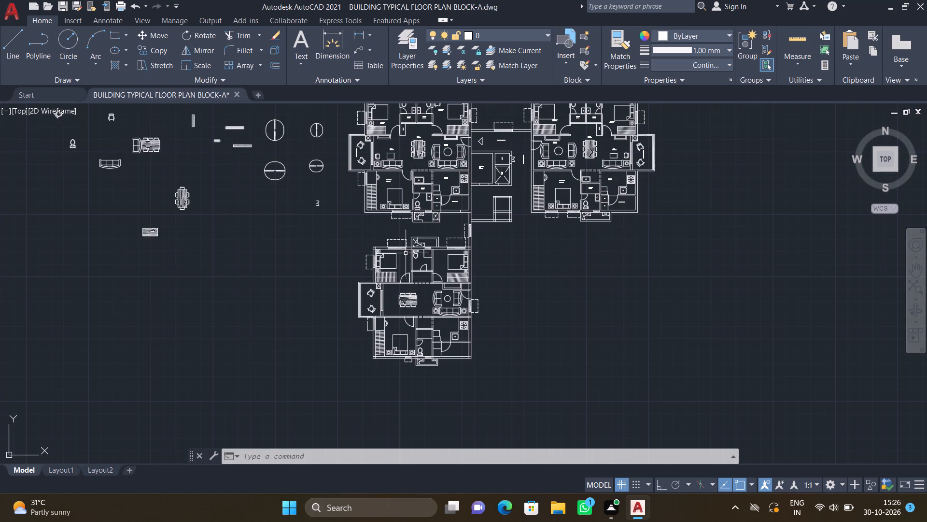
scroll(403, 251, "up", 3)
type("TR")
key("Return")
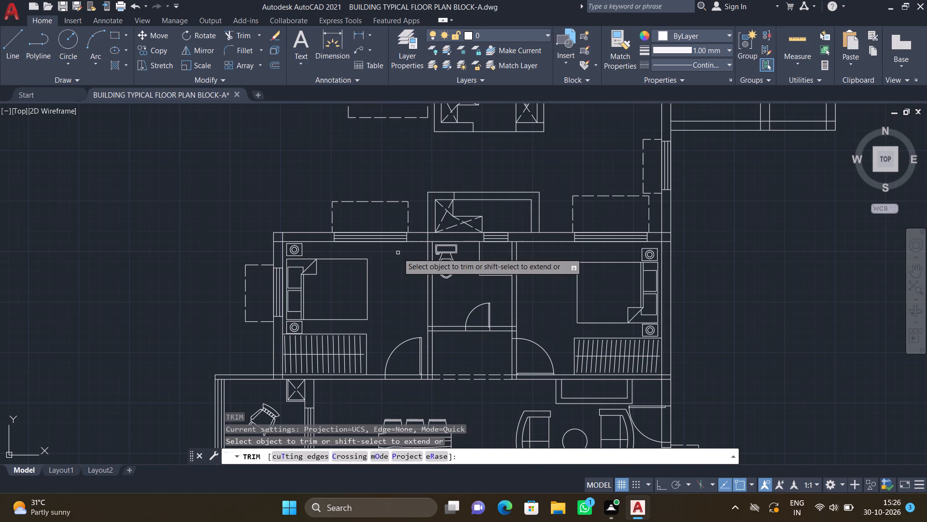
scroll(265, 247, "up", 2)
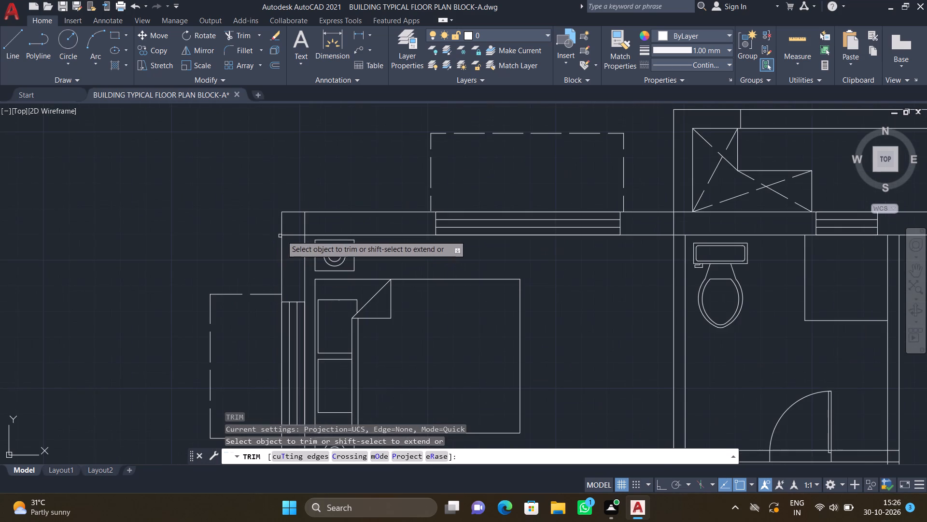
scroll(289, 233, "up", 1)
left_click_drag(290, 232, 295, 246)
left_click_drag(294, 220, 315, 220)
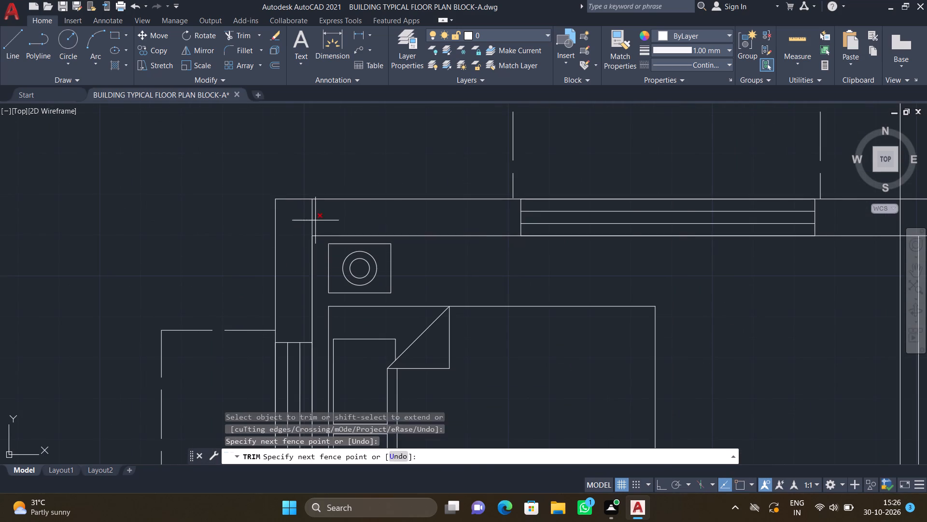
left_click_drag(315, 220, 316, 220)
Trim the toilet's west wall line where it crosses the north external wall beside the duct.
scroll(330, 224, "down", 1)
middle_click_drag(390, 252, 288, 216)
scroll(338, 228, "down", 2)
middle_click_drag(382, 305, 379, 272)
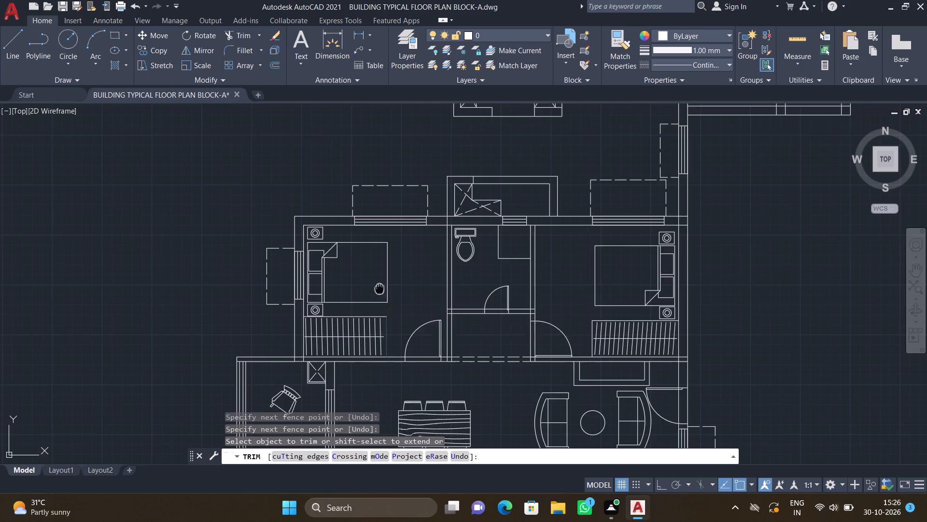
middle_click_drag(379, 272, 378, 237)
scroll(448, 157, "up", 2)
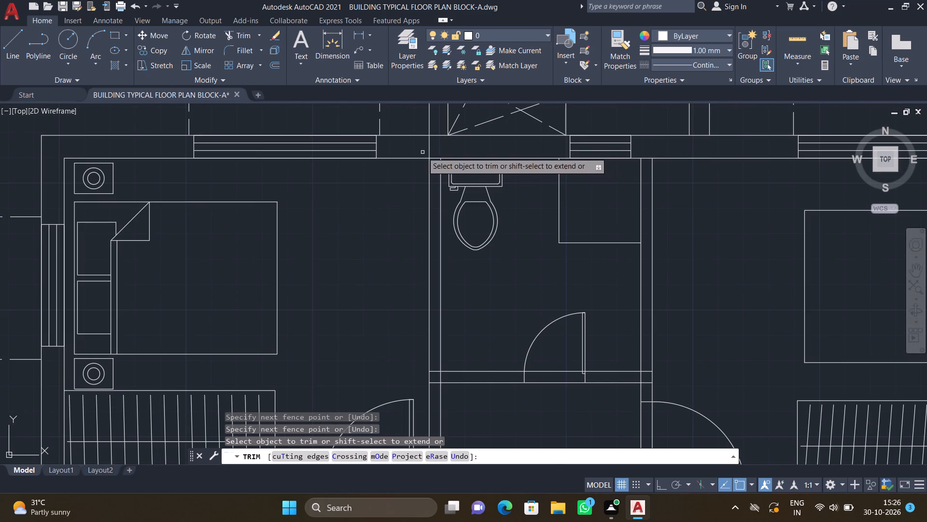
scroll(431, 146, "up", 3)
left_click_drag(416, 145, 429, 145)
scroll(436, 149, "down", 2)
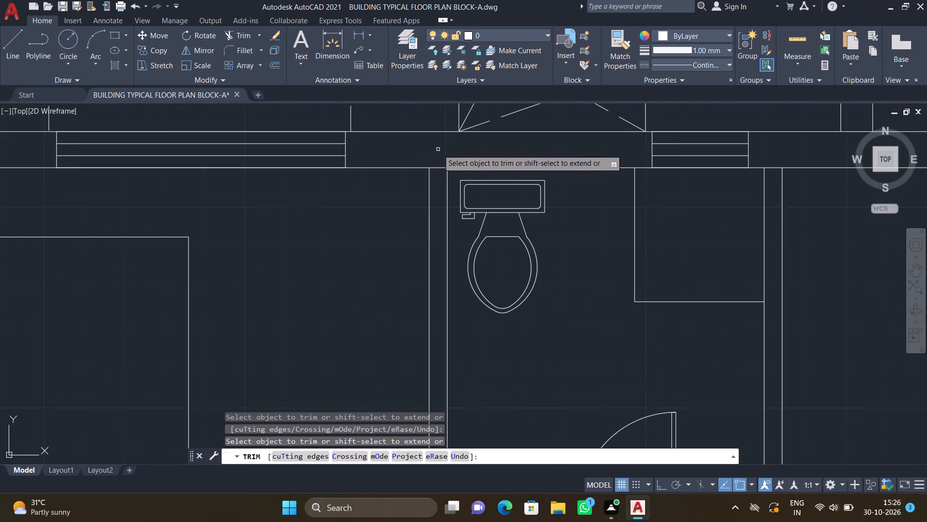
scroll(437, 145, "down", 2)
middle_click_drag(435, 158, 359, 253)
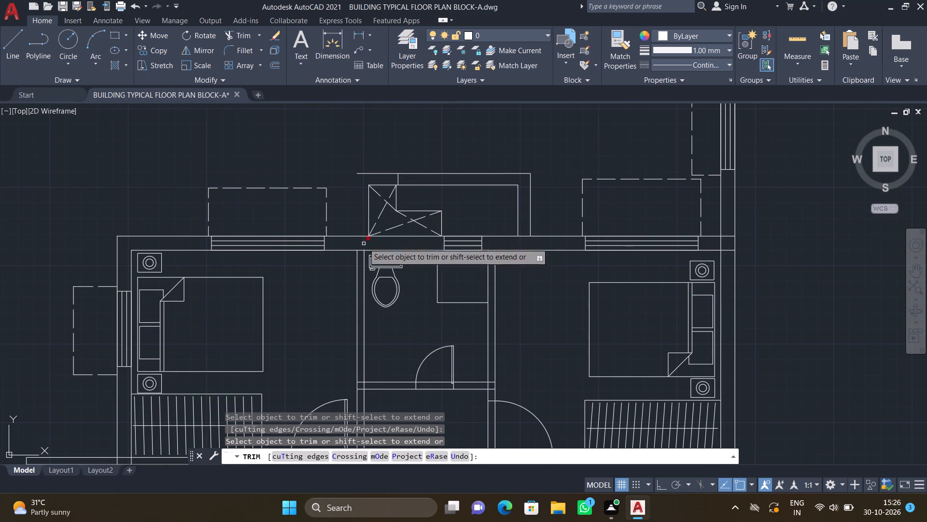
scroll(354, 219, "up", 1)
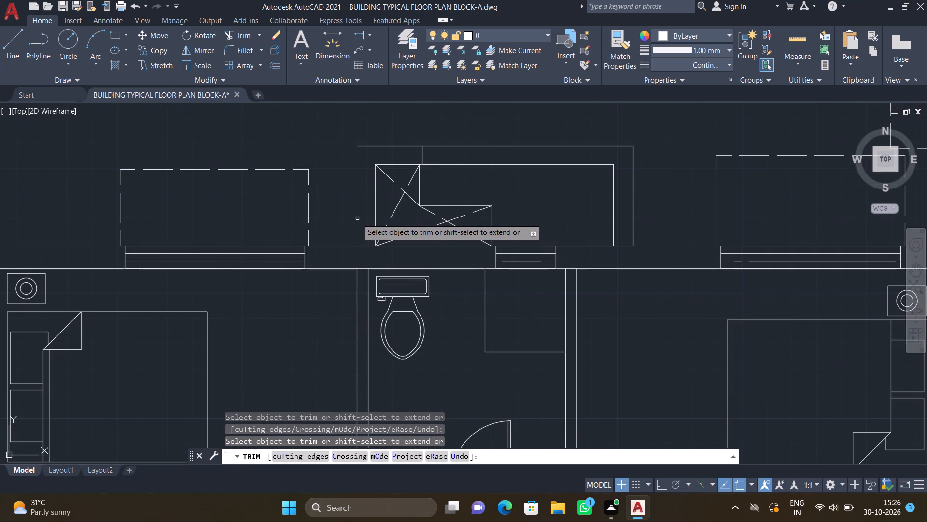
key("Return")
Draw a vertical line about 3'-4" long from the duct's open north-west corner down to the external wall, with Ortho on.
key("l")
key("Return")
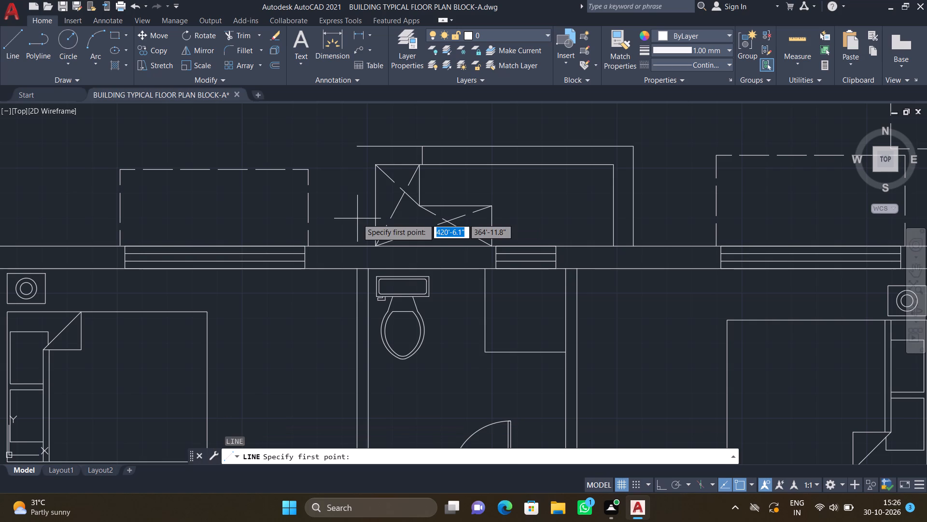
left_click(356, 145)
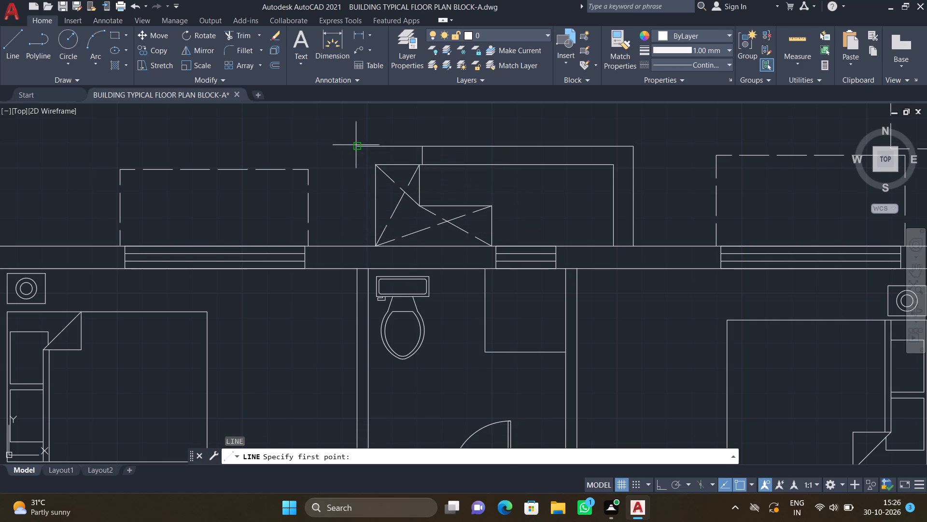
scroll(351, 239, "up", 2)
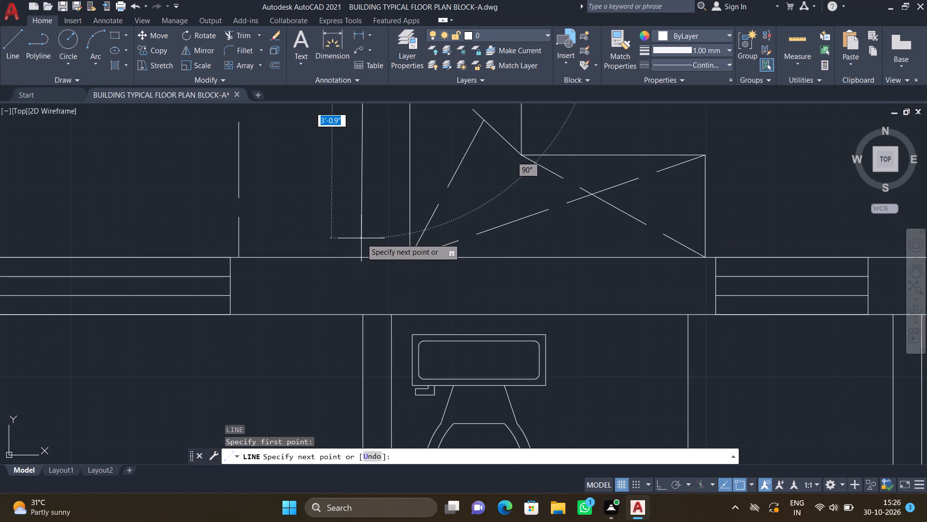
key("F8")
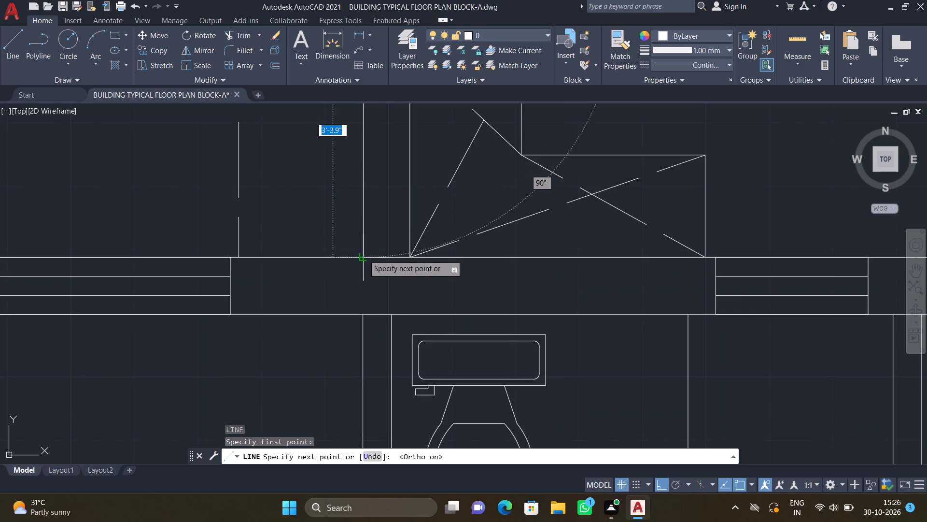
left_click(364, 257)
key("Return")
Trim the north external wall's outer line at the duct's west wall and its inner line across the toilet's west wall.
scroll(375, 252, "down", 2)
type("TR")
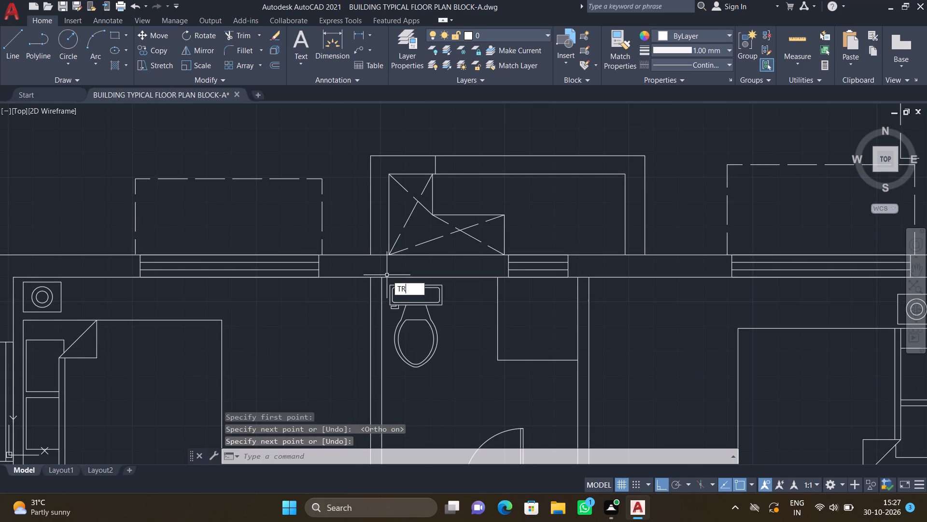
key("Return")
scroll(372, 261, "up", 2)
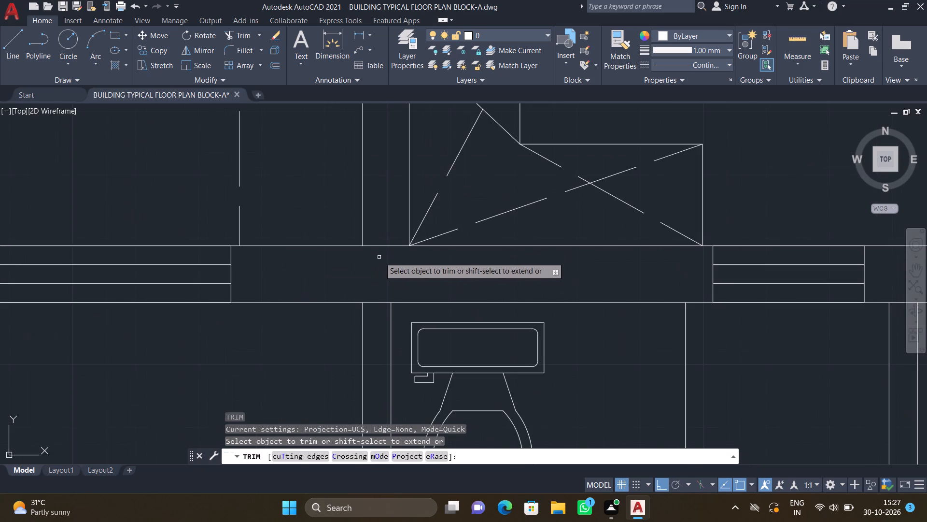
left_click_drag(381, 240, 383, 252)
scroll(384, 252, "down", 1)
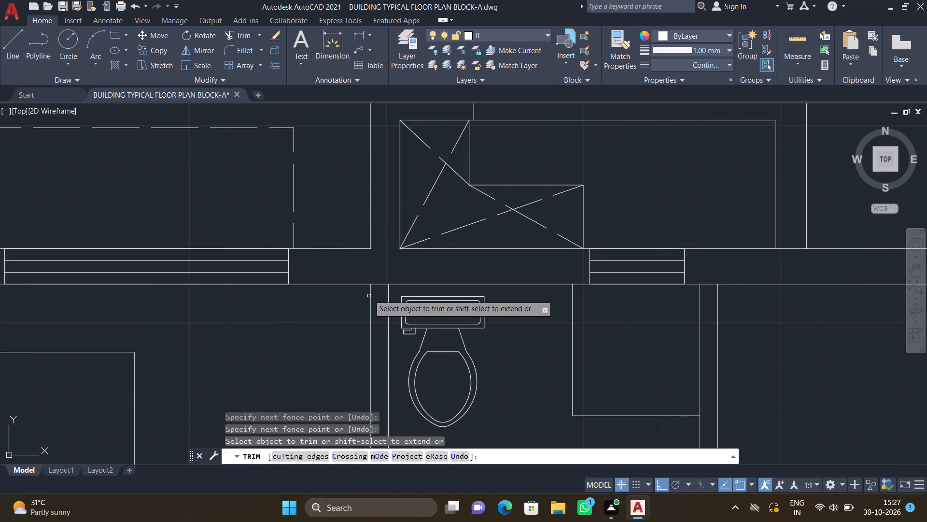
scroll(378, 284, "up", 2)
left_click_drag(371, 274, 372, 290)
Trim the north external wall's outer line between the two lines of the duct's east wall.
scroll(378, 285, "down", 2)
middle_click_drag(455, 298, 379, 290)
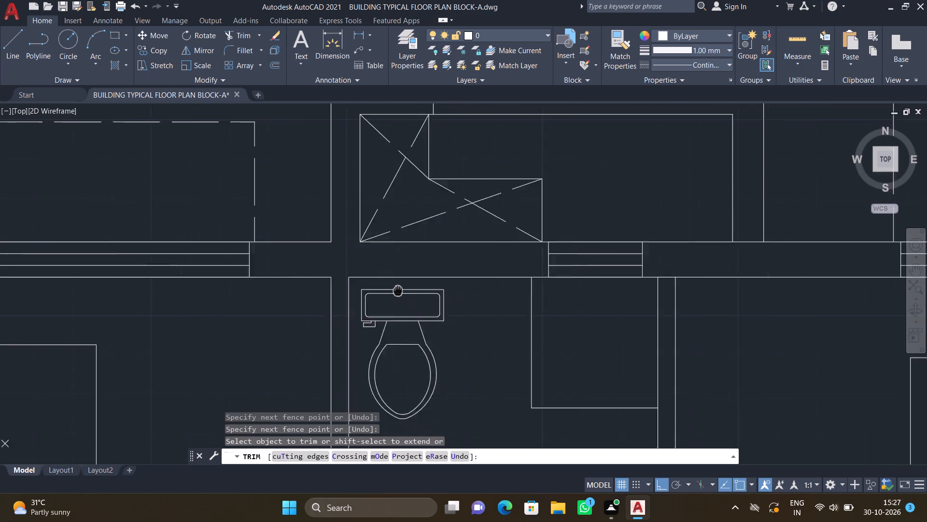
middle_click_drag(379, 290, 312, 290)
middle_click_drag(553, 275, 482, 266)
scroll(563, 236, "up", 2)
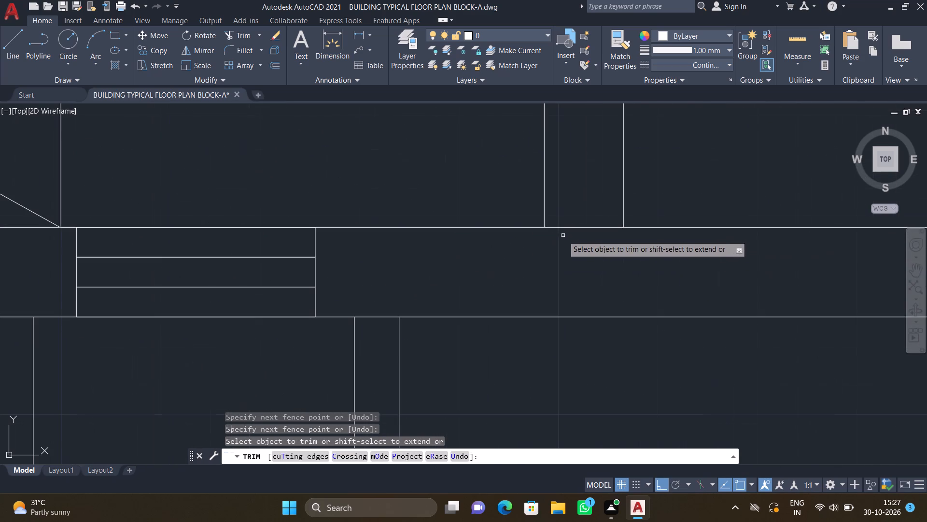
left_click_drag(564, 224, 568, 238)
Trim the inner wall lines crossing inside the wall junction at the north-east bedroom's north-east corner.
scroll(563, 244, "down", 3)
middle_click_drag(568, 333, 529, 310)
scroll(523, 309, "down", 1)
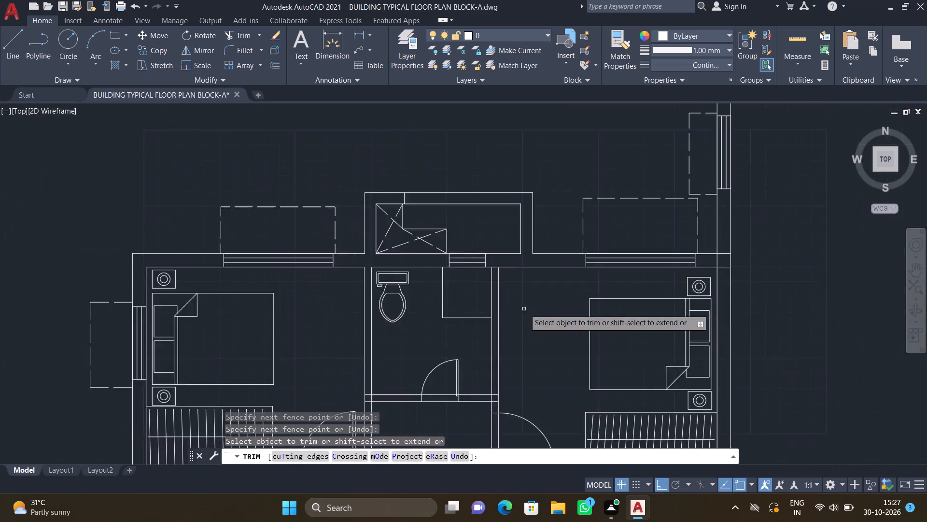
scroll(525, 309, "down", 2)
middle_click_drag(590, 321, 529, 293)
scroll(557, 261, "up", 3)
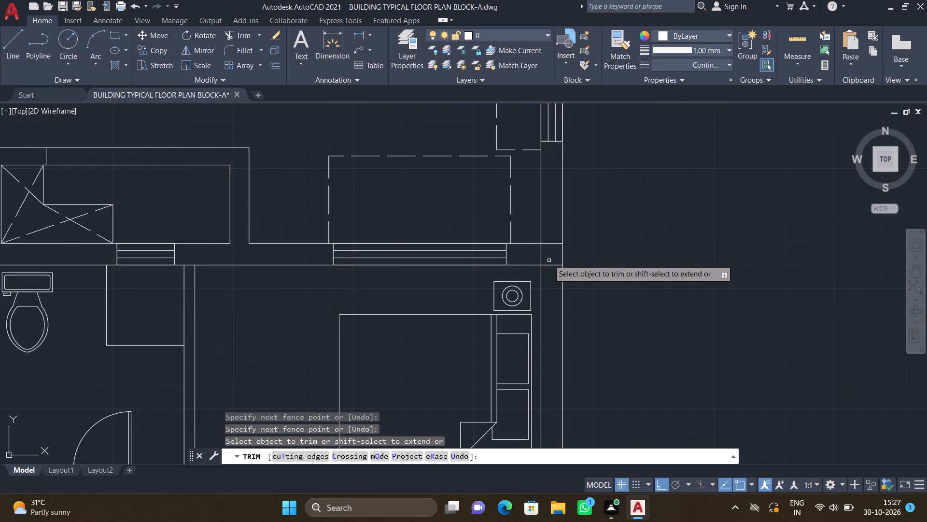
scroll(545, 256, "up", 2)
left_click_drag(524, 251, 560, 284)
scroll(556, 286, "down", 4)
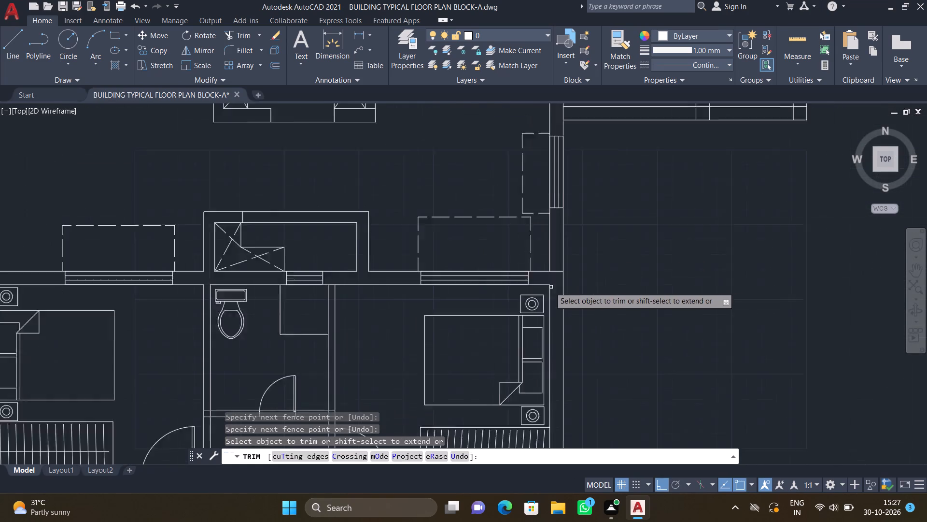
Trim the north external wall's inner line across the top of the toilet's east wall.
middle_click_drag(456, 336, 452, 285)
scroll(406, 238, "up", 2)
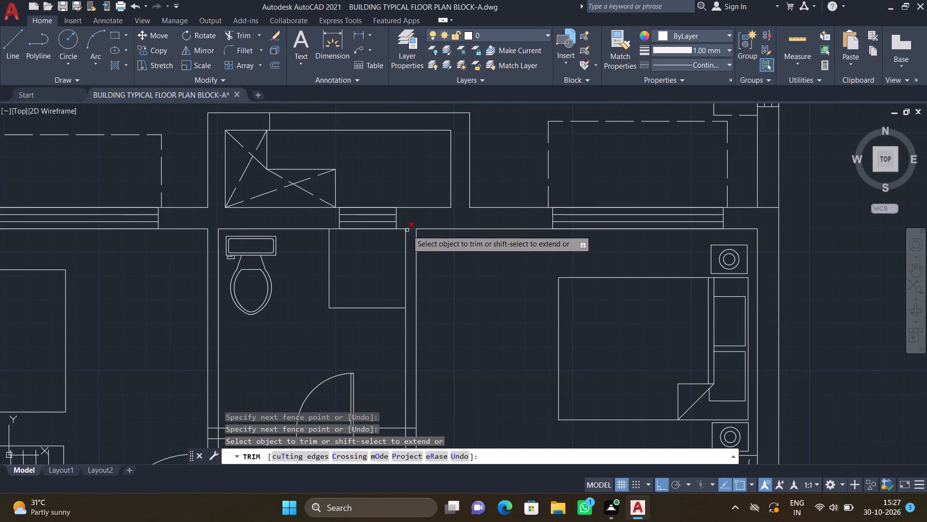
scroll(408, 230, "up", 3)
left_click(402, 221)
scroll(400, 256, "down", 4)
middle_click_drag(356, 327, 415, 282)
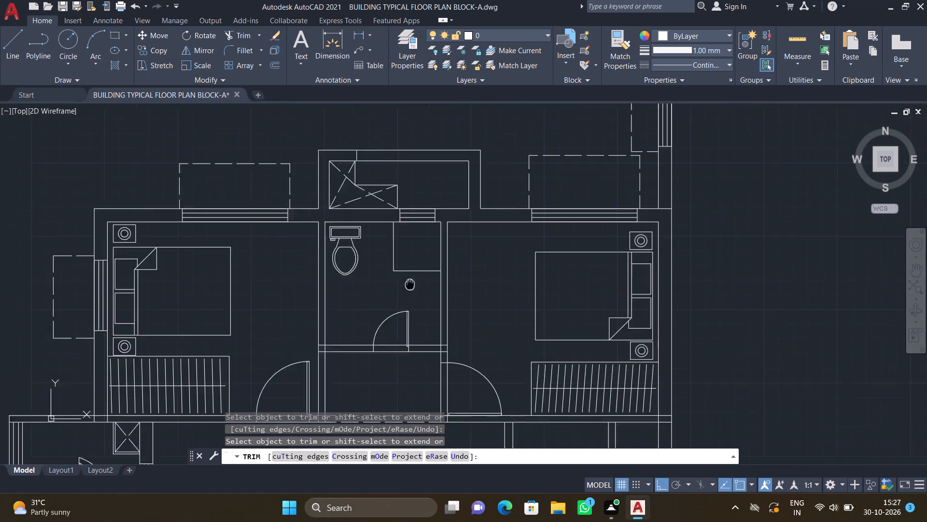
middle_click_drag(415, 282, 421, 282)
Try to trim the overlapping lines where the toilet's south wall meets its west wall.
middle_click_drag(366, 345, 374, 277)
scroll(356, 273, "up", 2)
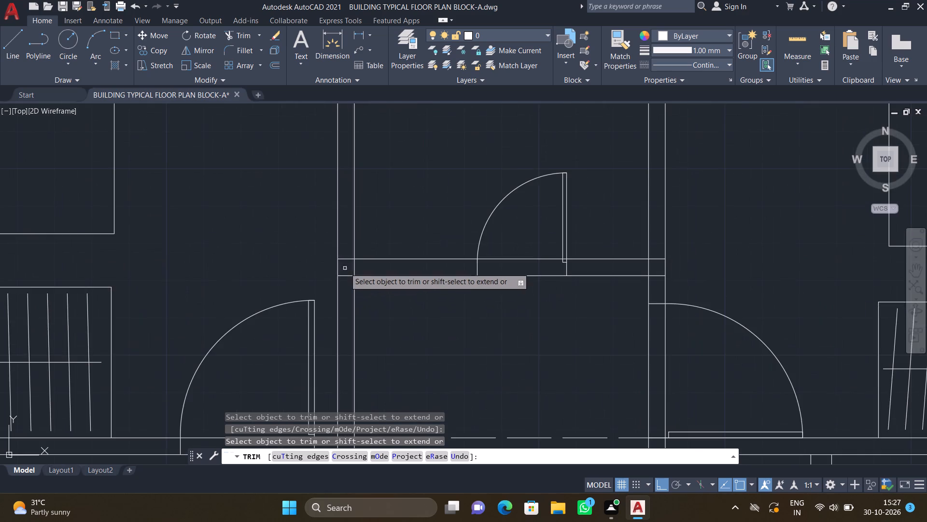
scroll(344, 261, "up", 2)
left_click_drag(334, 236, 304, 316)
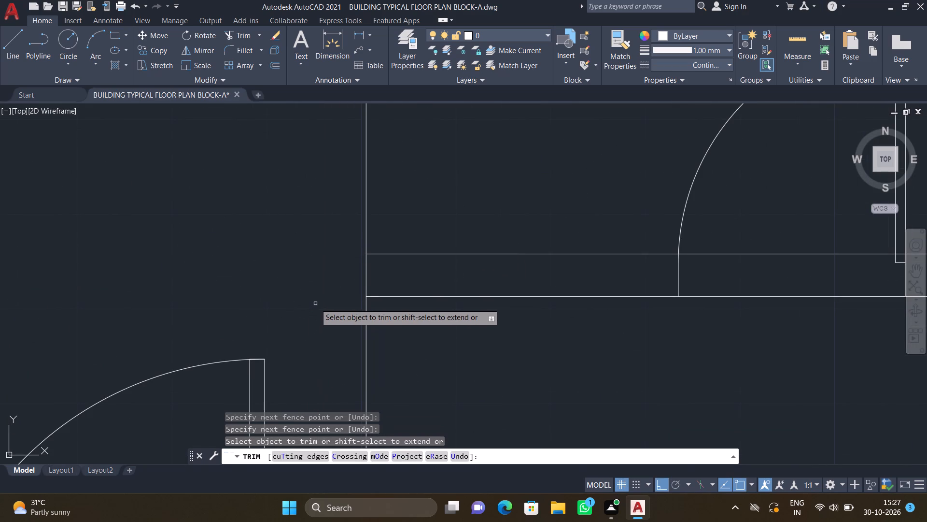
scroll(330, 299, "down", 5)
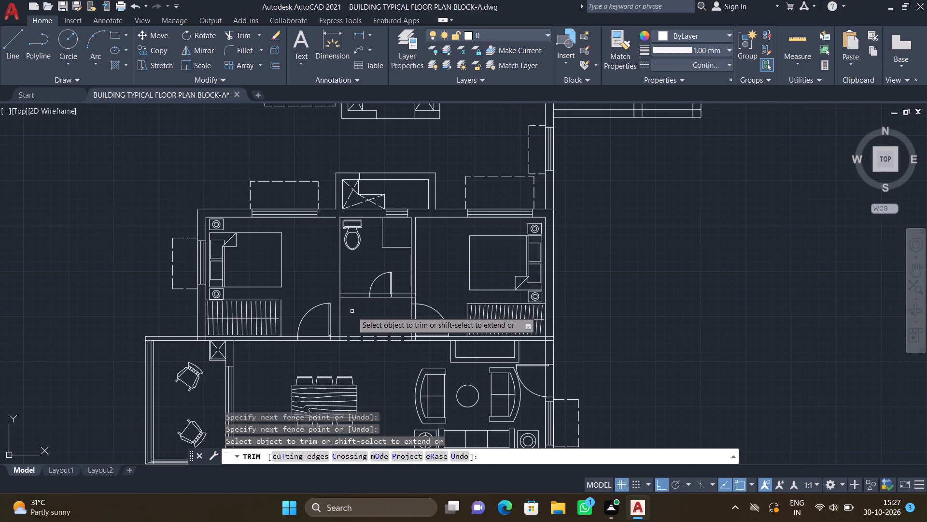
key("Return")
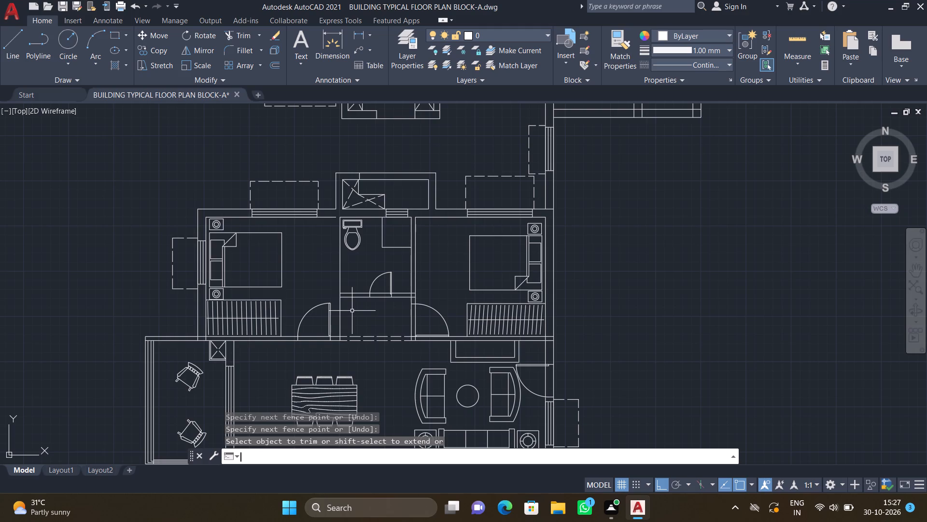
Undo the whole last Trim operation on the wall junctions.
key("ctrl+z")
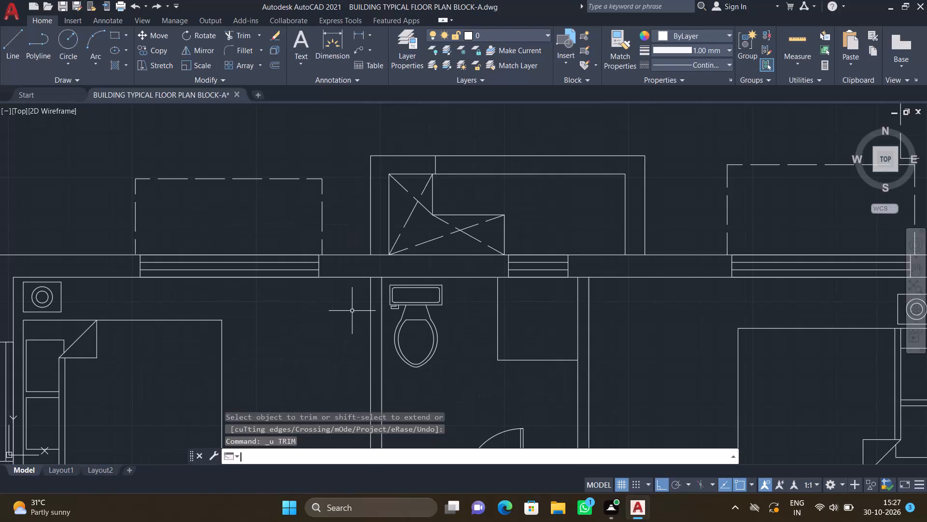
Trim the north external wall's inner line between the two lines of the toilet's west wall.
scroll(355, 312, "down", 2)
middle_click_drag(366, 345, 376, 305)
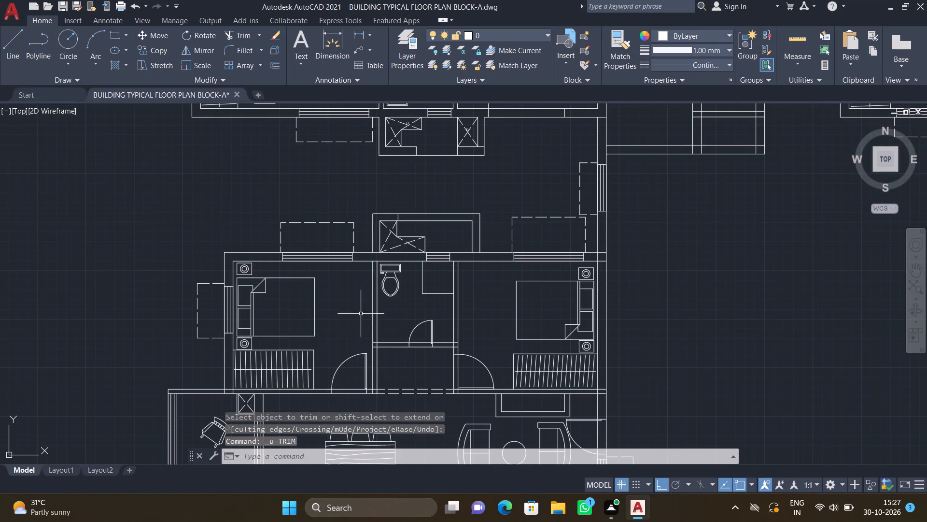
scroll(350, 303, "up", 2)
type("TR")
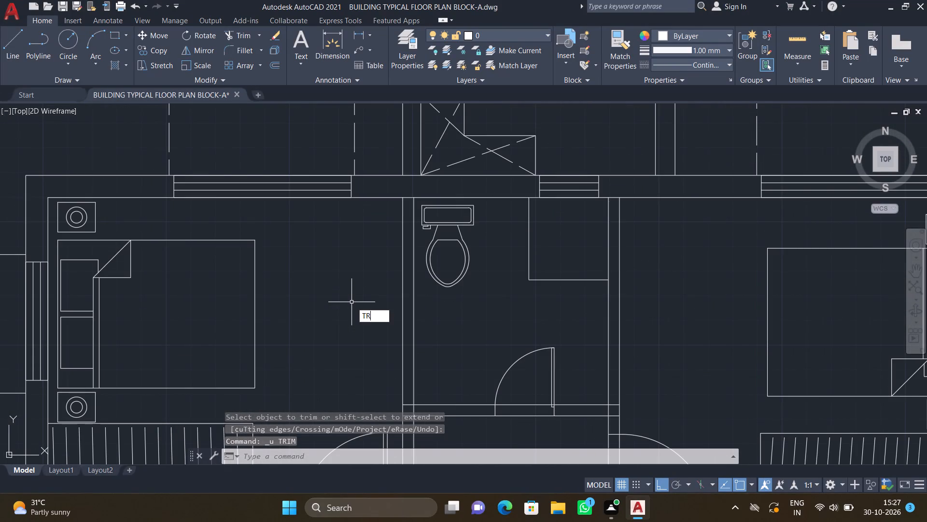
key("Return")
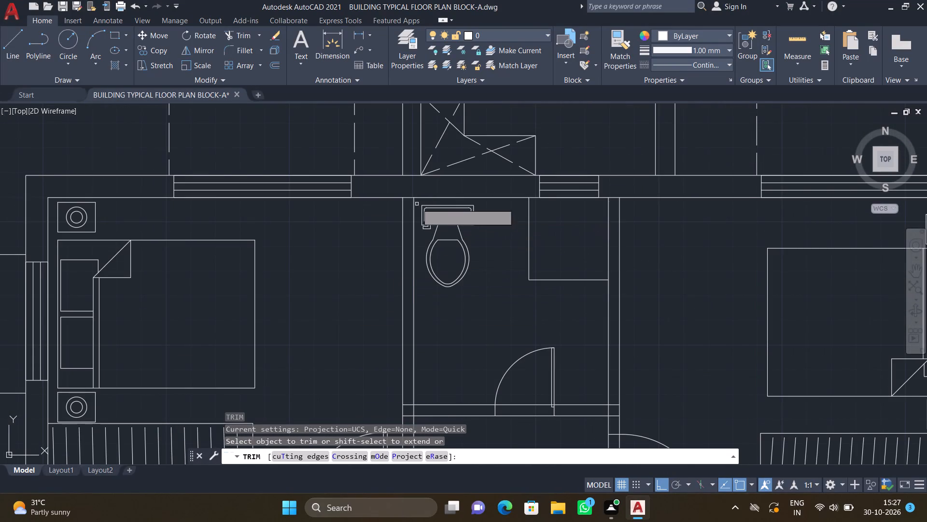
scroll(399, 194, "up", 1)
left_click(411, 199)
scroll(428, 258, "down", 2)
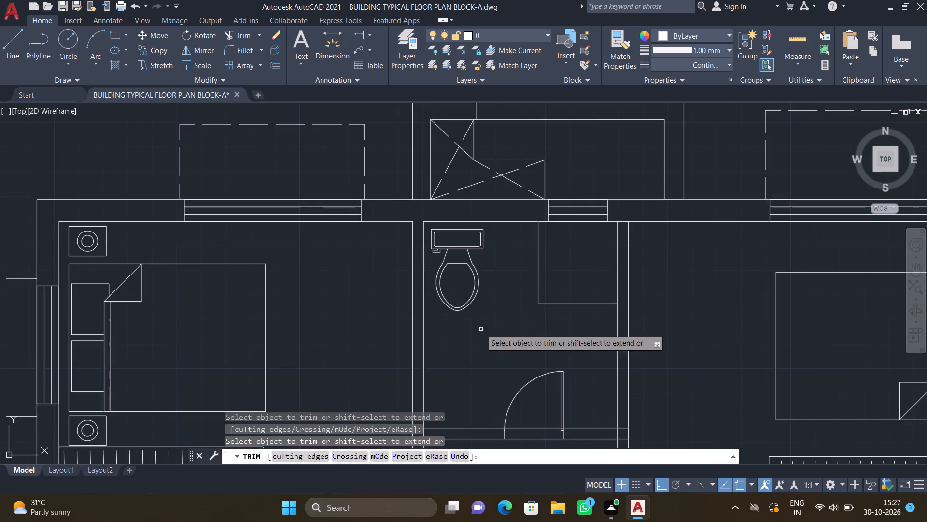
middle_click_drag(466, 319, 419, 285)
scroll(425, 290, "down", 1)
middle_click_drag(518, 323, 322, 220)
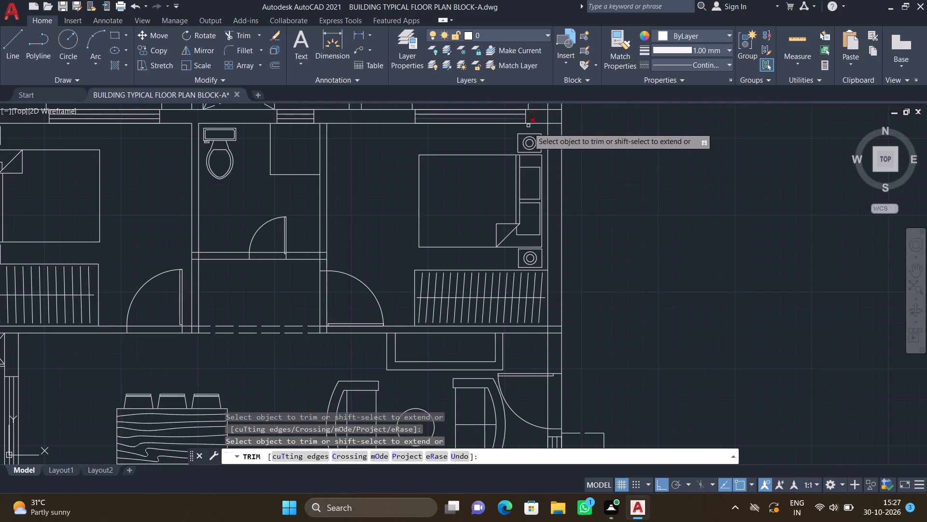
Trim the overlapping inner wall lines where the north external wall meets the east bedroom's east external wall.
middle_click_drag(527, 146, 489, 225)
scroll(506, 197, "up", 2)
left_click_drag(509, 193, 515, 193)
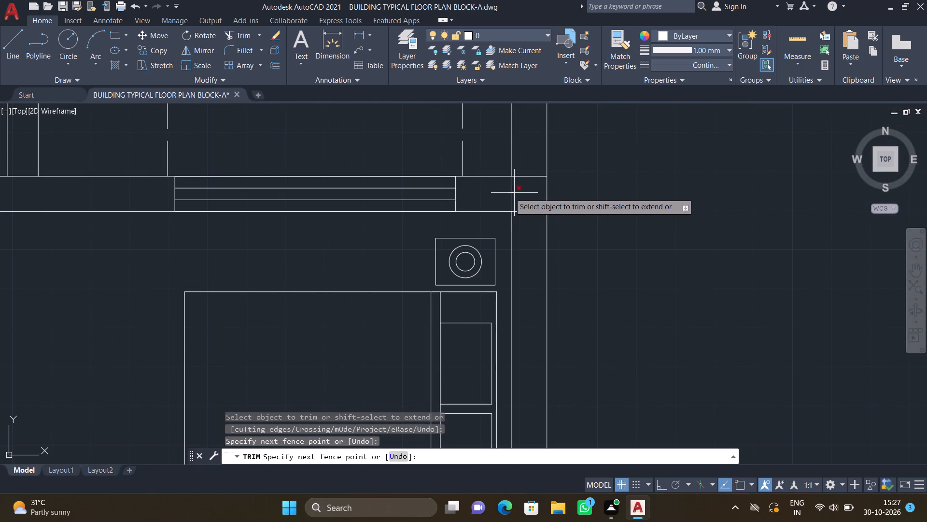
left_click_drag(515, 193, 526, 216)
Trim the north external wall's inner line between the two lines of the toilet's east wall.
scroll(500, 224, "down", 3)
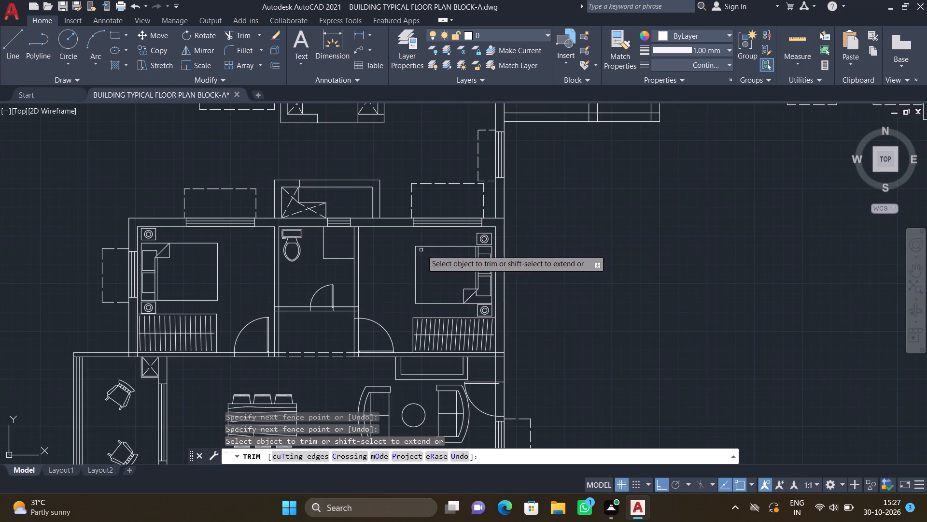
middle_click_drag(358, 271, 483, 219)
scroll(471, 178, "up", 2)
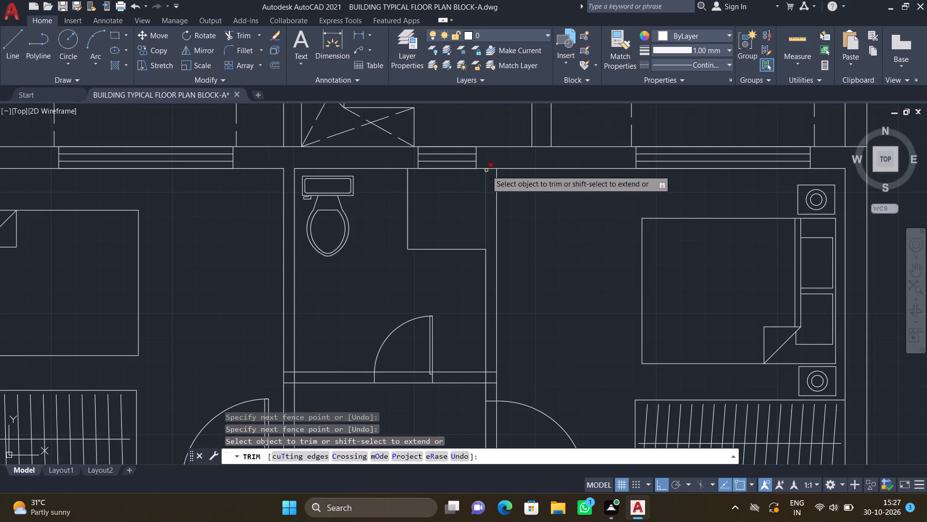
scroll(486, 169, "up", 3)
left_click(489, 166)
Trim the overlapping lines where the toilet's south wall meets its west wall.
scroll(451, 251, "down", 4)
scroll(401, 290, "down", 1)
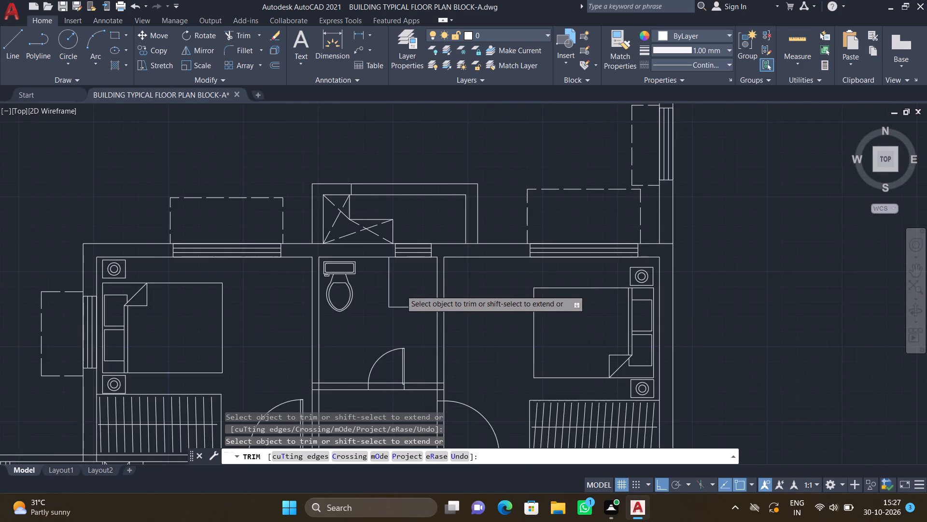
scroll(401, 290, "down", 1)
middle_click_drag(342, 374, 364, 323)
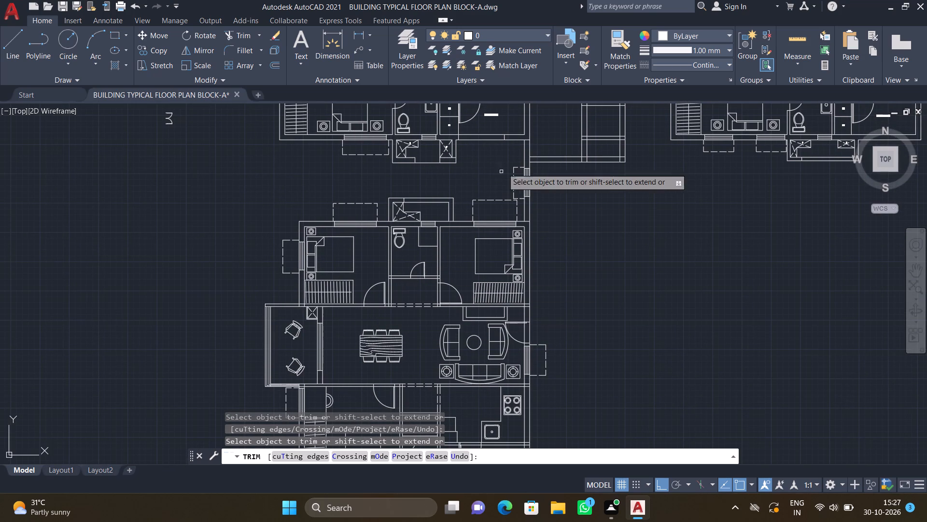
scroll(506, 138, "up", 2)
scroll(421, 251, "down", 2)
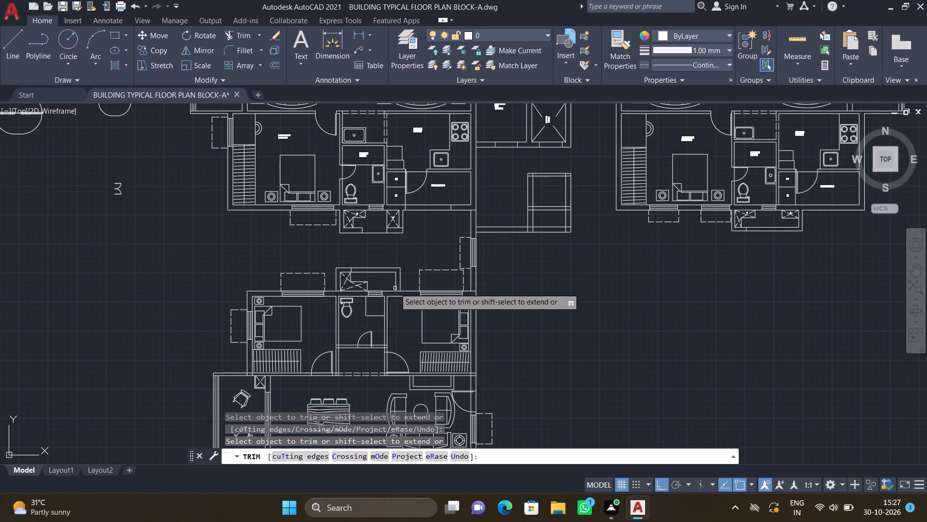
scroll(406, 255, "down", 1)
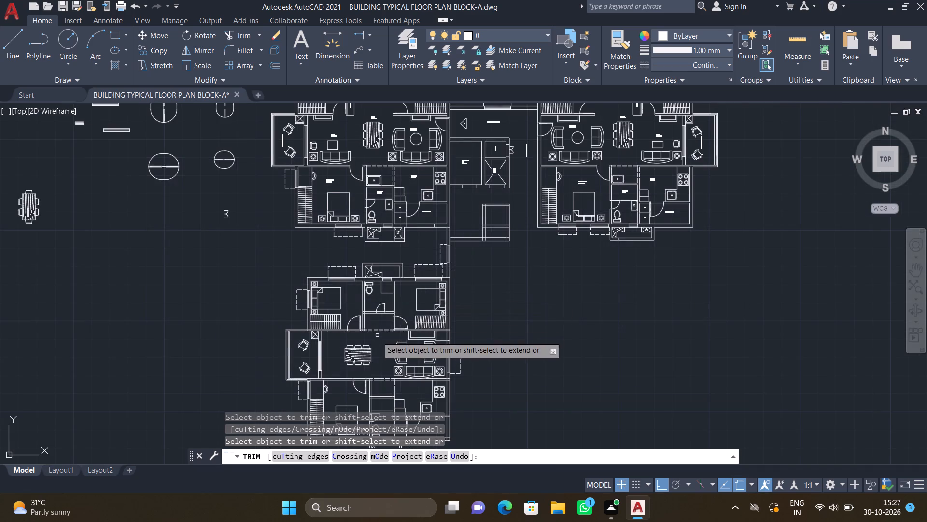
middle_click_drag(375, 326, 358, 279)
scroll(354, 270, "up", 3)
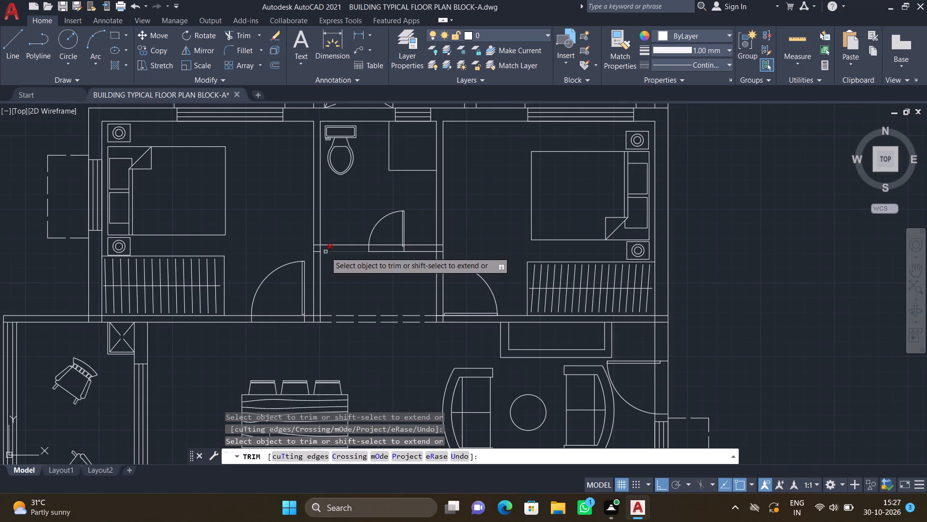
scroll(324, 251, "up", 4)
left_click_drag(289, 209, 340, 274)
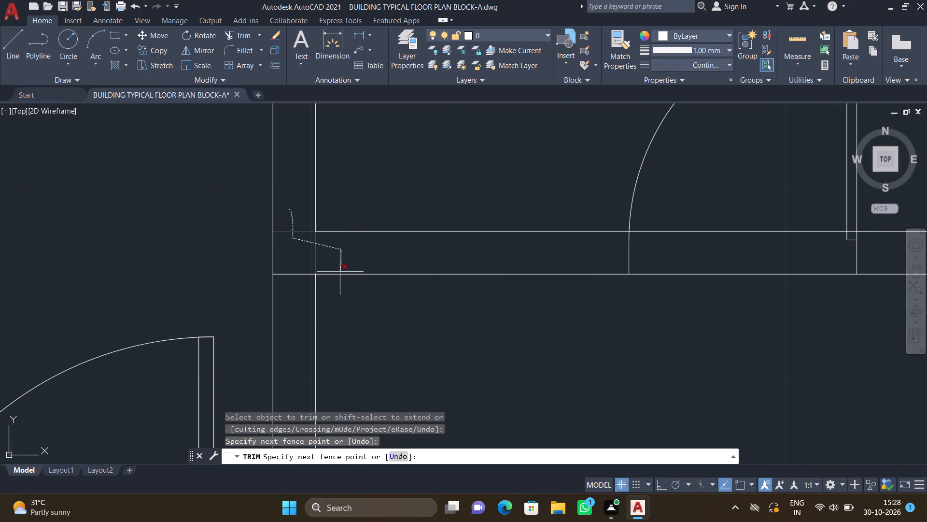
left_click_drag(340, 274, 340, 291)
scroll(369, 265, "down", 2)
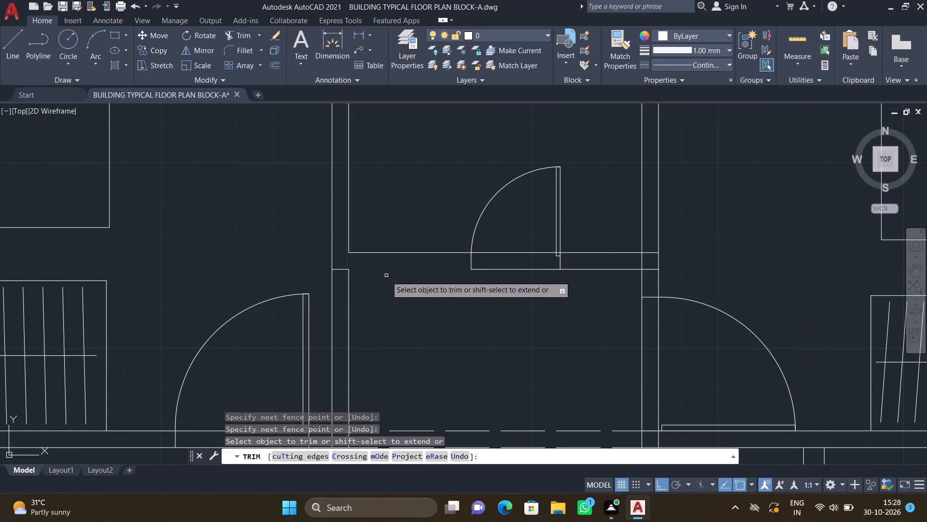
key("Return")
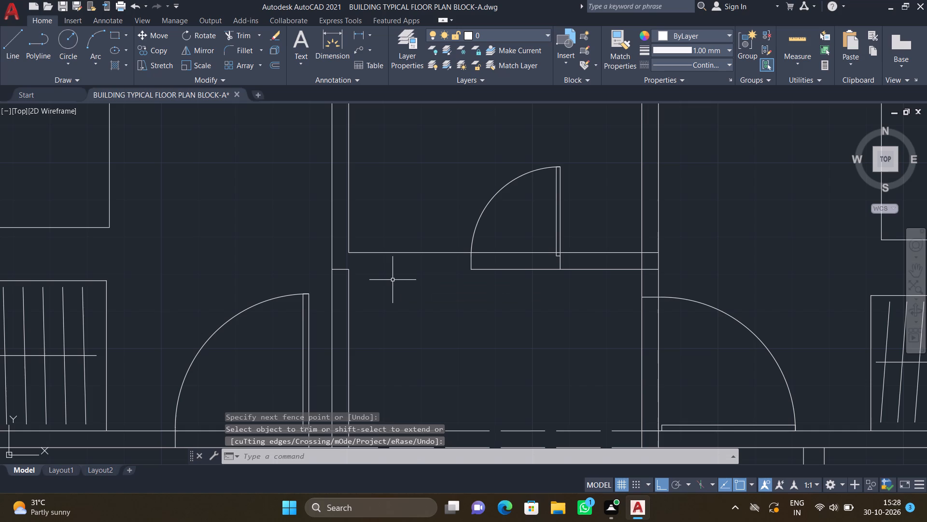
Extend the outer line of the toilet's south wall westward to the toilet's west wall.
type("EX")
key("Return")
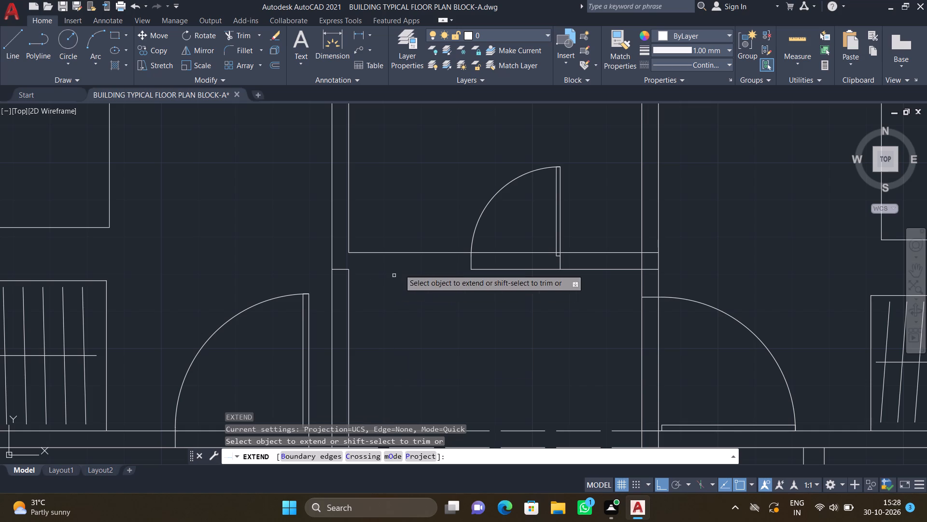
left_click(494, 271)
key("Return")
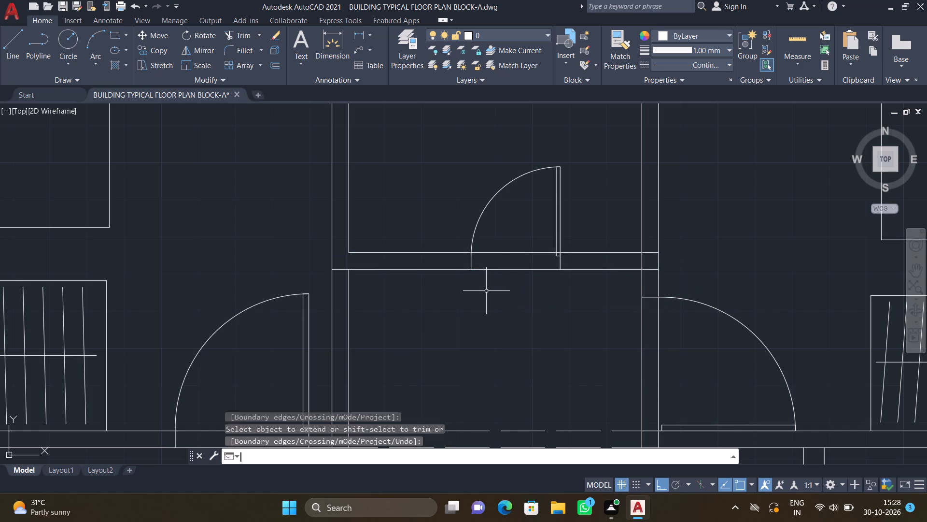
Trim the stub of the south wall's outer line between the two lines of the toilet's west wall.
type("TR")
key("Return")
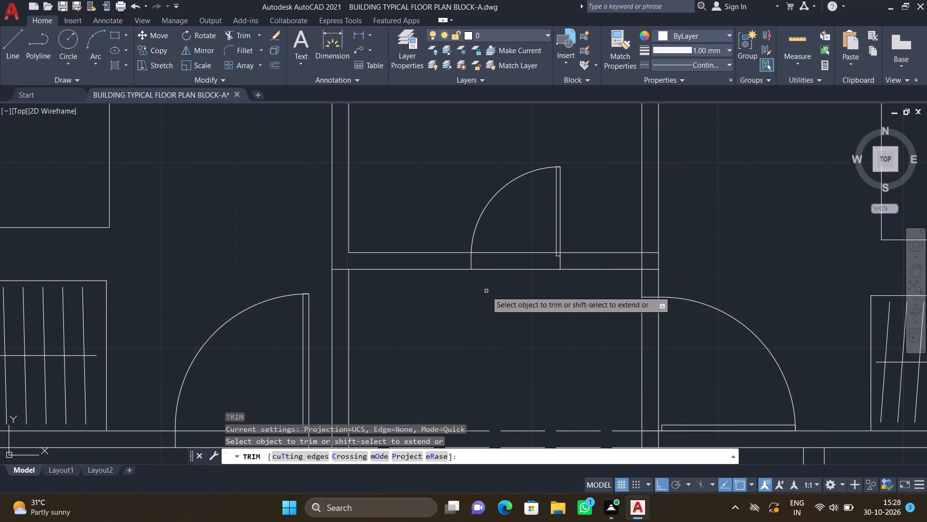
scroll(342, 273, "up", 1)
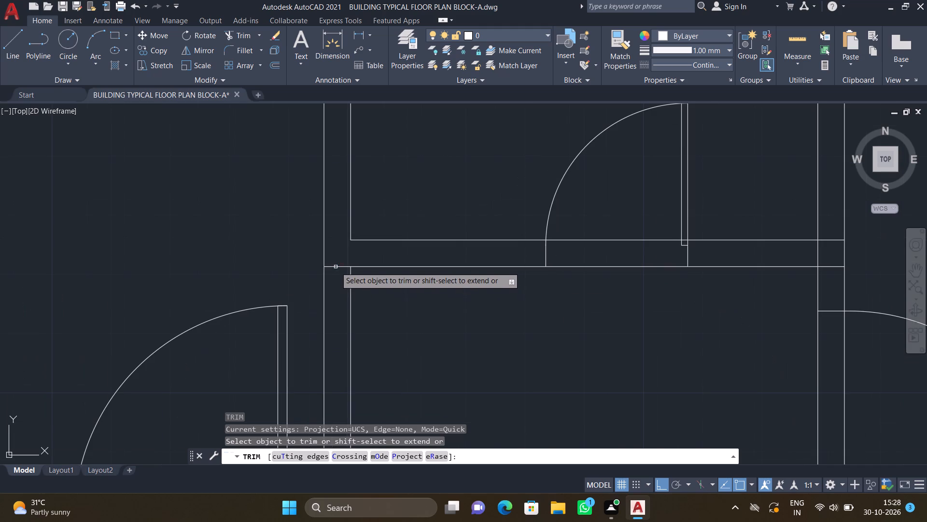
left_click(336, 267)
Trim the outer line of the toilet's south wall across the toilet door opening.
scroll(505, 330, "down", 3)
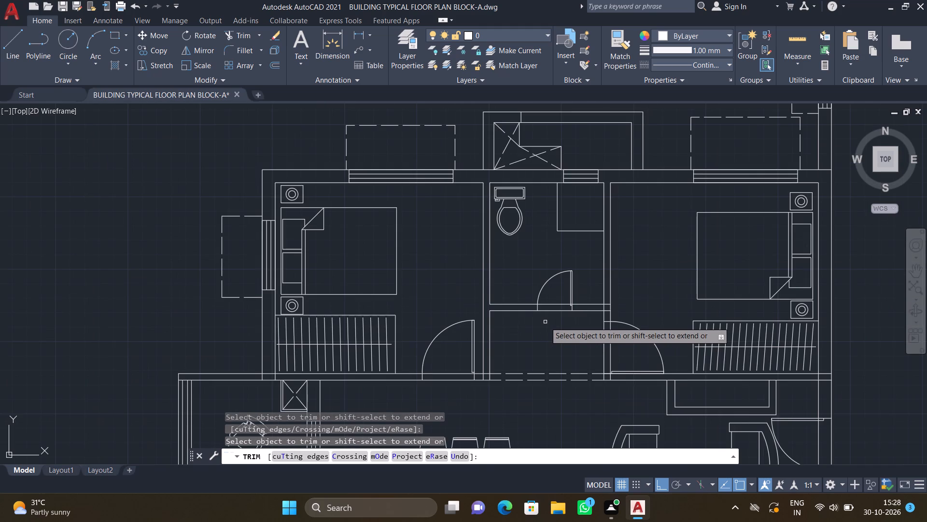
middle_click_drag(559, 344, 455, 330)
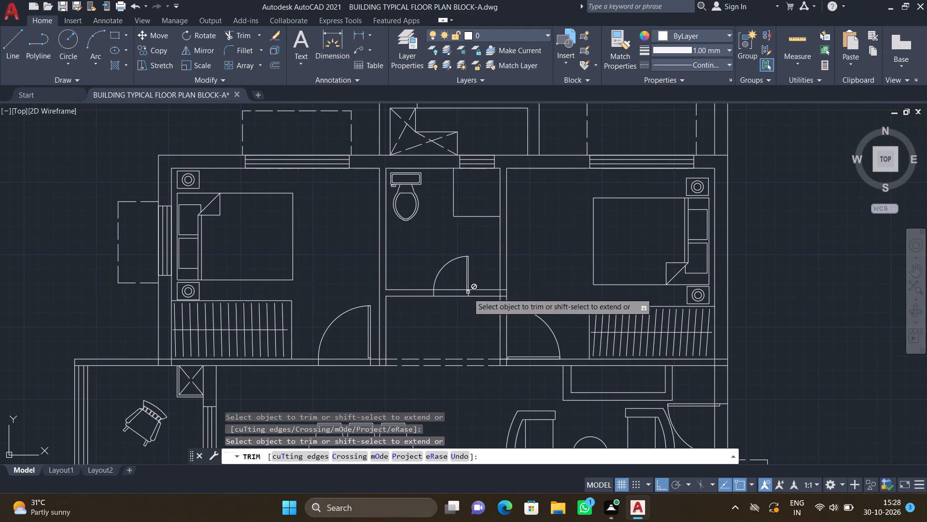
scroll(447, 295, "up", 2)
left_click(447, 300)
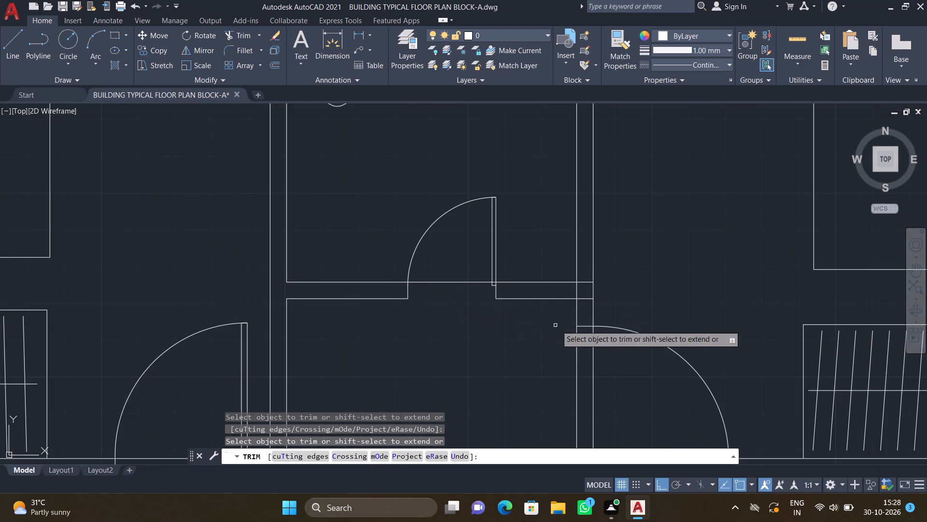
Trim the overlapping lines where the toilet's south wall meets its east wall, including the east wall's inner line between them.
middle_click_drag(550, 330, 441, 322)
scroll(474, 285, "up", 4)
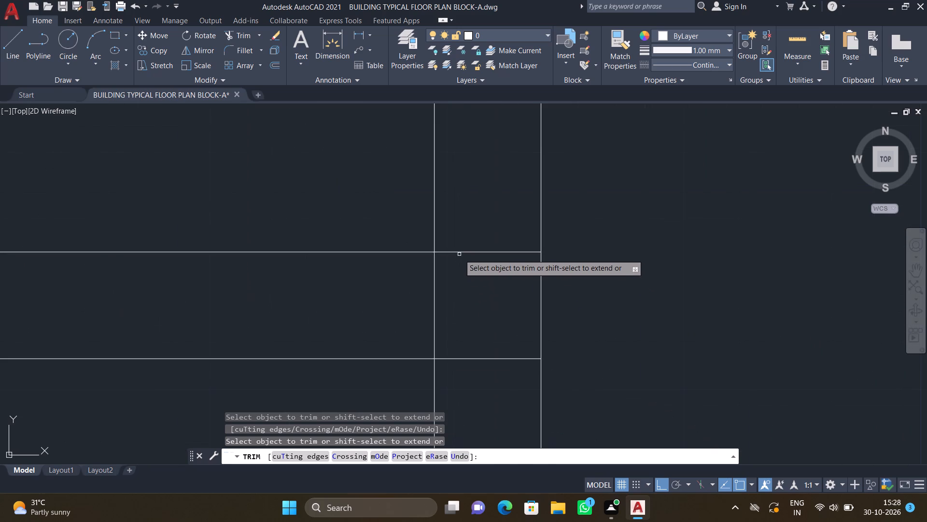
left_click_drag(459, 242, 466, 382)
left_click_drag(457, 317, 456, 317)
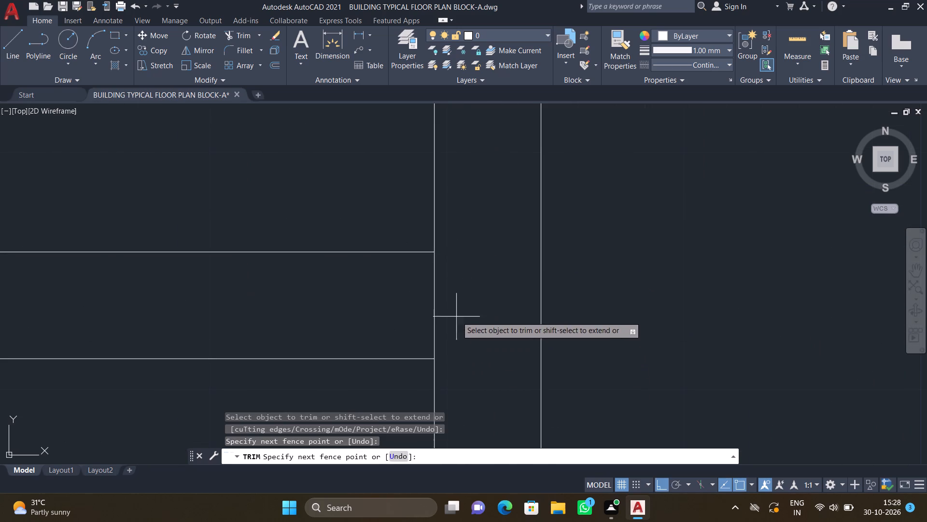
left_click_drag(456, 317, 378, 323)
Trim both lines of the west bedroom's south wall across its door opening.
scroll(381, 314, "down", 4)
scroll(343, 359, "down", 2)
middle_click_drag(318, 364, 359, 292)
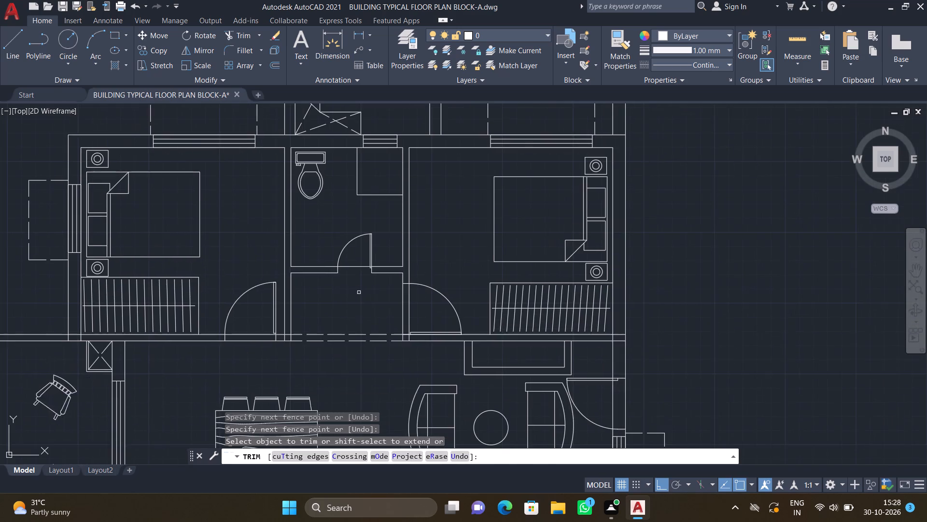
middle_click_drag(275, 351, 341, 289)
scroll(305, 287, "up", 2)
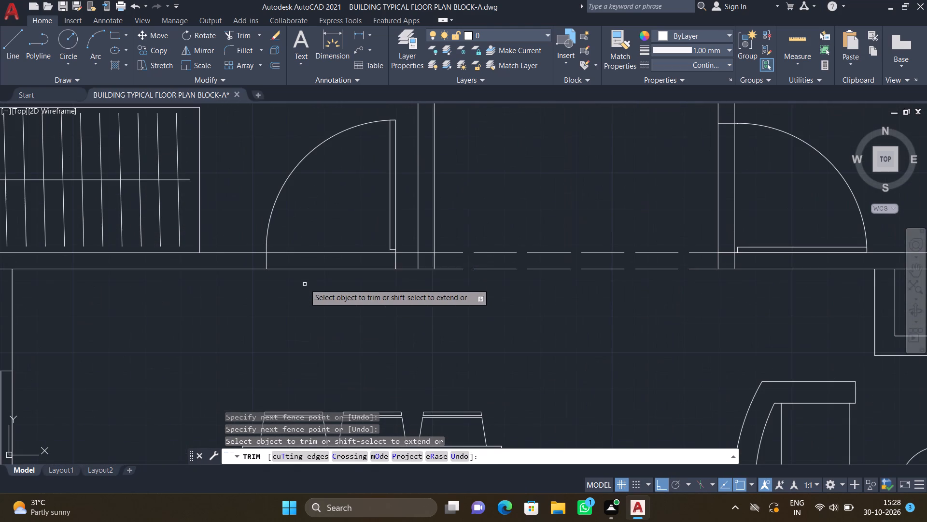
left_click_drag(308, 237, 333, 303)
Trim the overlapping lines where the passage's west wall meets the south wall beside the west bedroom's door.
scroll(406, 260, "up", 2)
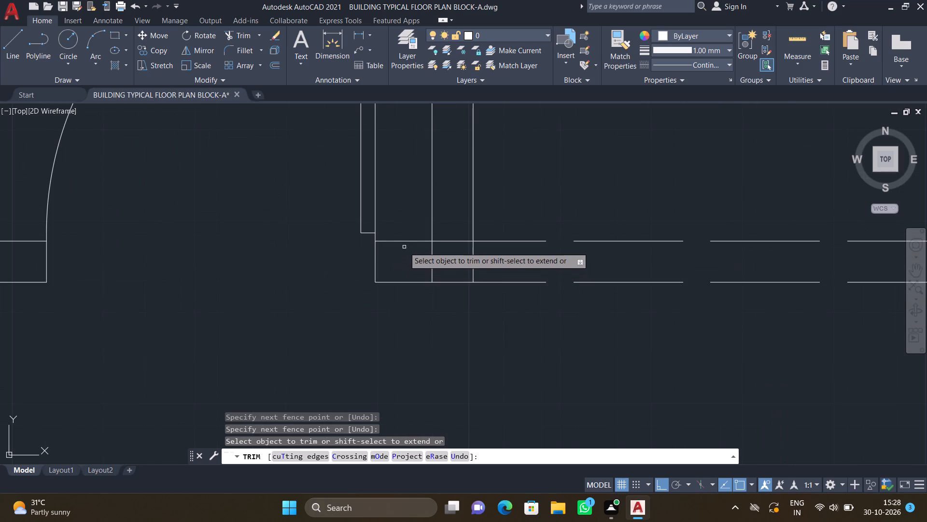
left_click_drag(445, 235, 449, 247)
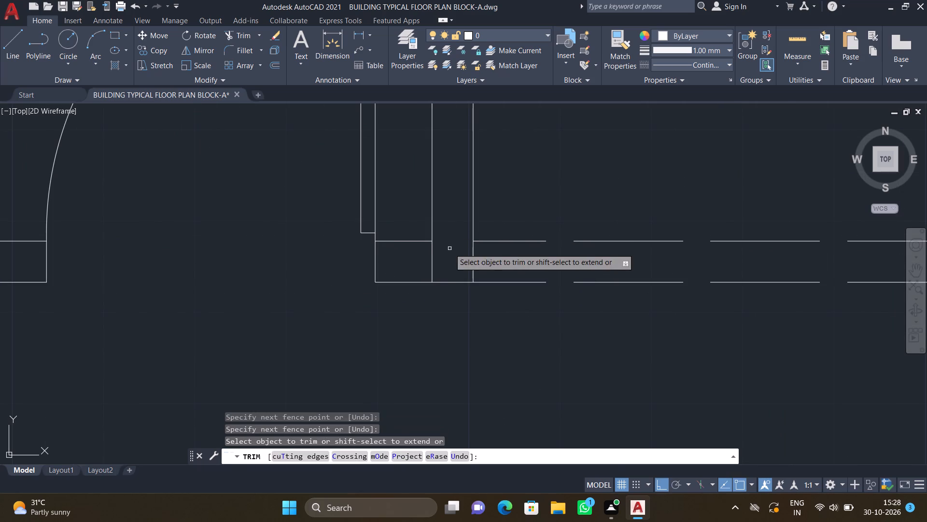
scroll(452, 253, "down", 1)
left_click(458, 255)
left_click(465, 257)
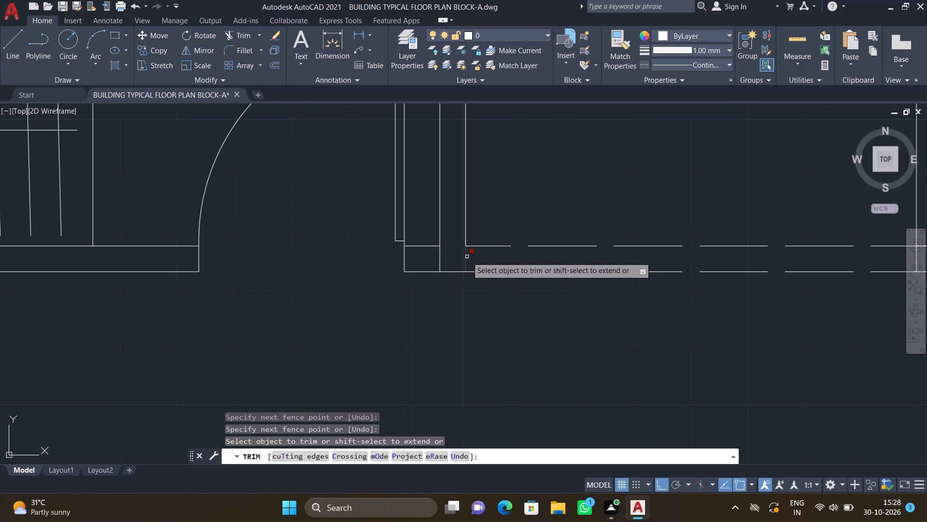
scroll(469, 260, "down", 3)
scroll(470, 261, "up", 5)
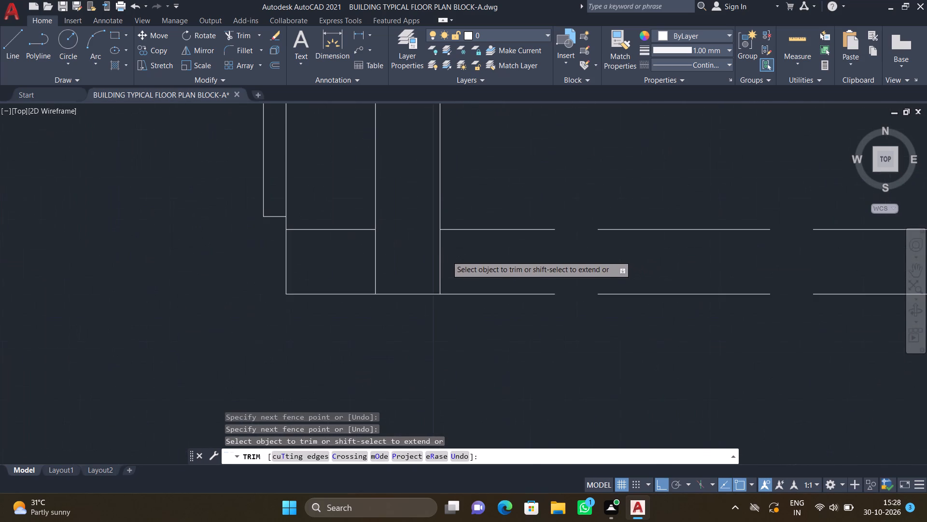
left_click_drag(436, 253, 461, 260)
scroll(460, 259, "down", 3)
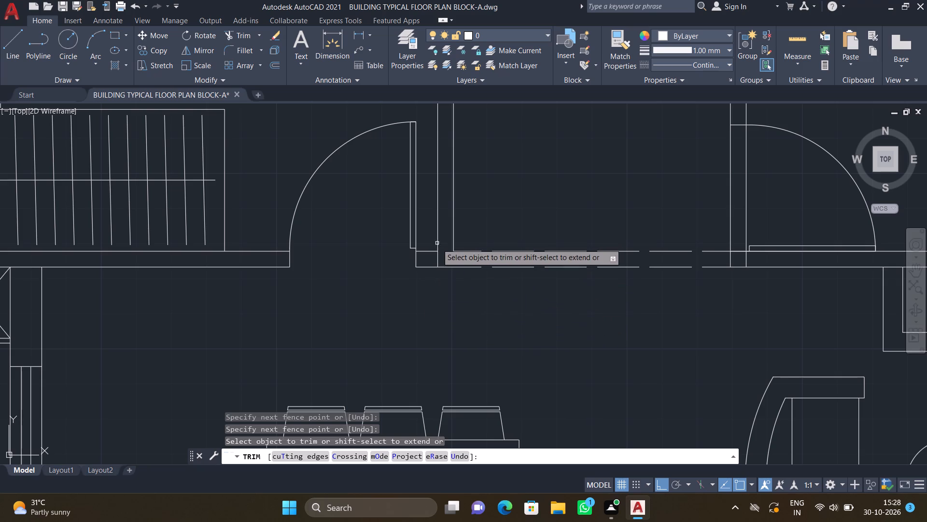
scroll(429, 264, "down", 1)
scroll(429, 261, "up", 3)
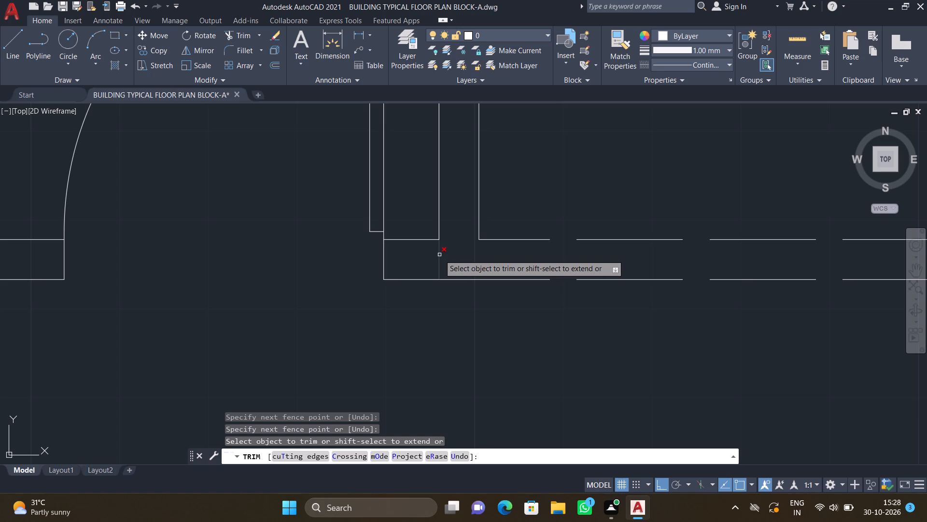
left_click(439, 255)
key("Return")
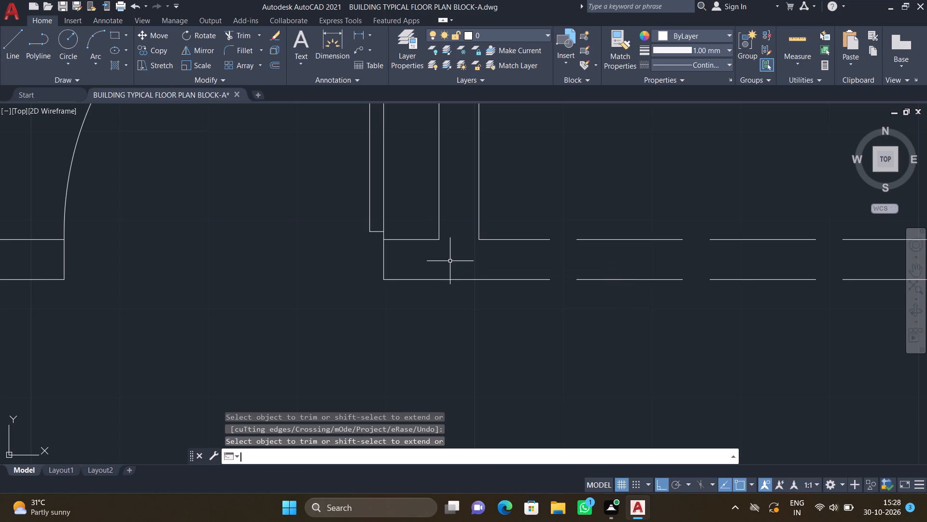
Extend the passage-side line of the passage's west wall down to the outer line of the south wall.
type("EX")
key("Return")
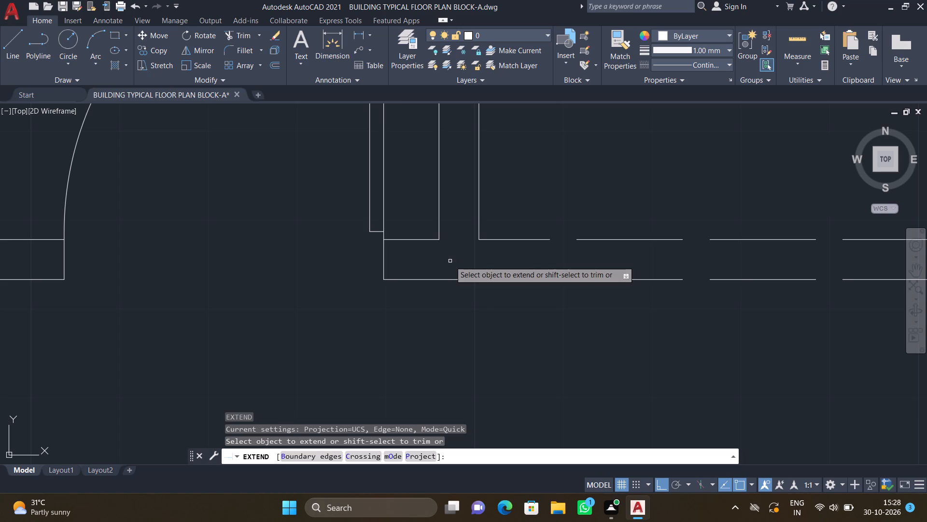
left_click(479, 231)
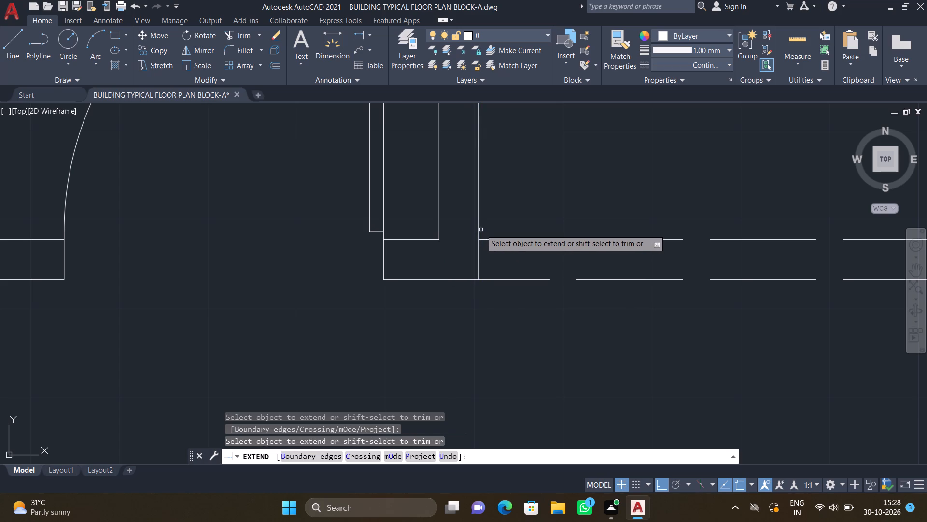
key("Return")
Trim both lines of the passage's east wall across the east bedroom's door opening, plus the door-side line left within the south wall.
scroll(481, 232, "down", 3)
middle_click_drag(489, 333, 340, 320)
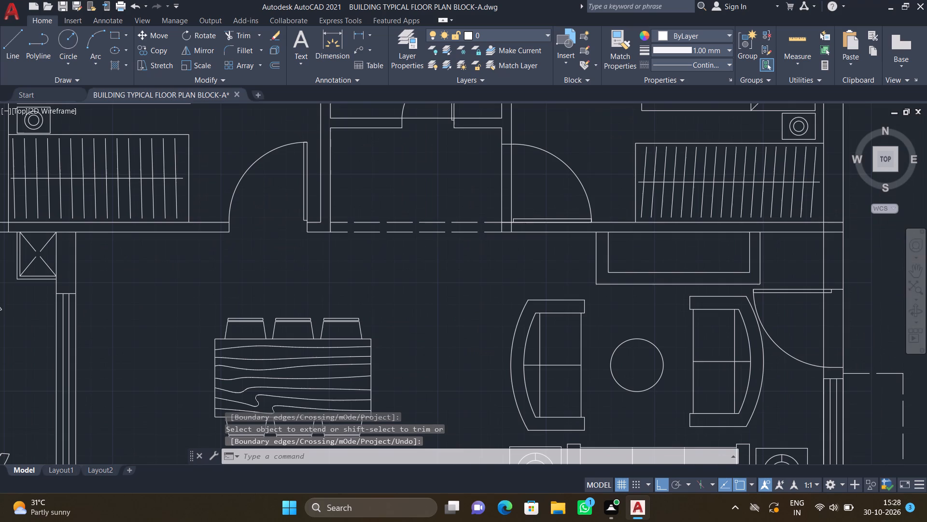
scroll(523, 233, "up", 1)
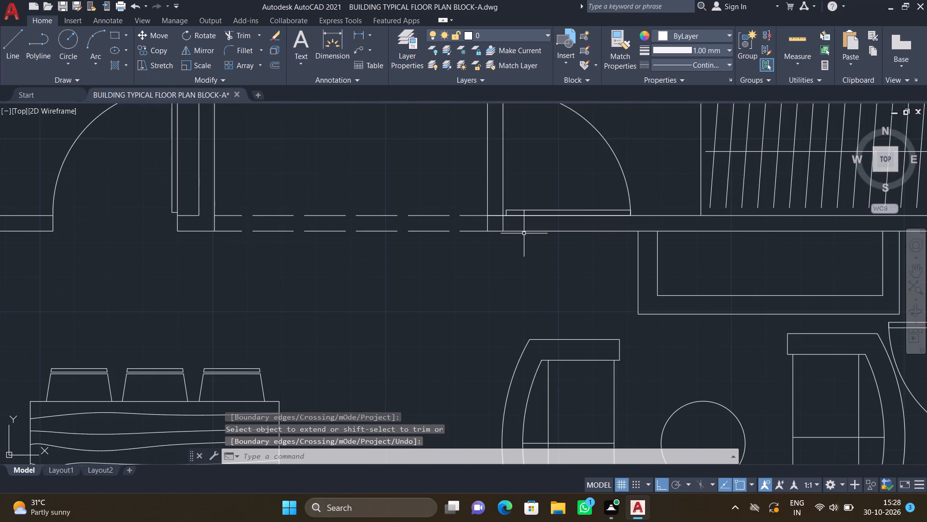
type("TR")
key("Return")
scroll(518, 237, "down", 2)
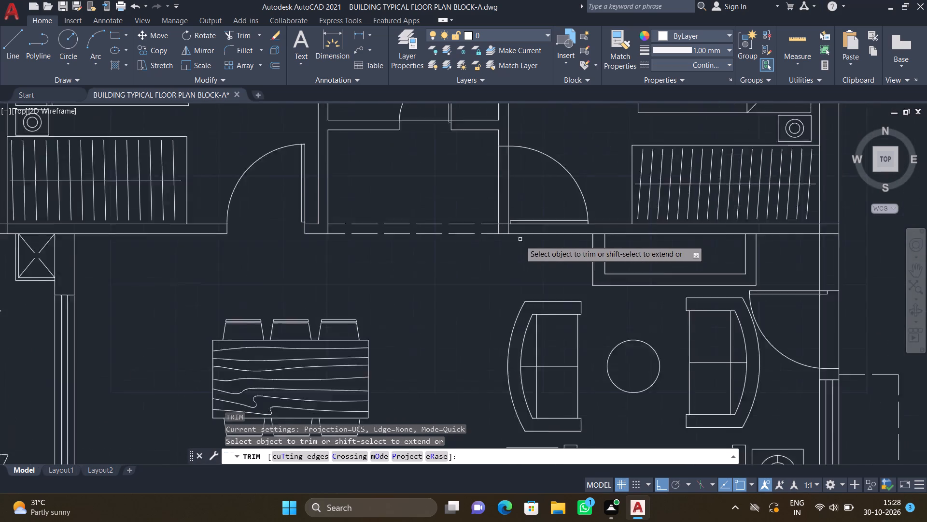
middle_click_drag(480, 301, 456, 315)
scroll(492, 217, "up", 2)
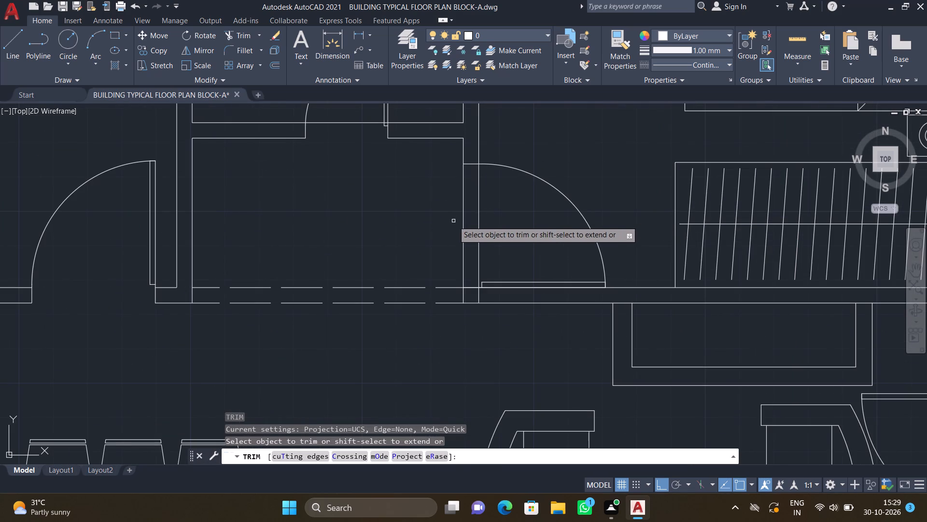
left_click_drag(453, 221, 486, 232)
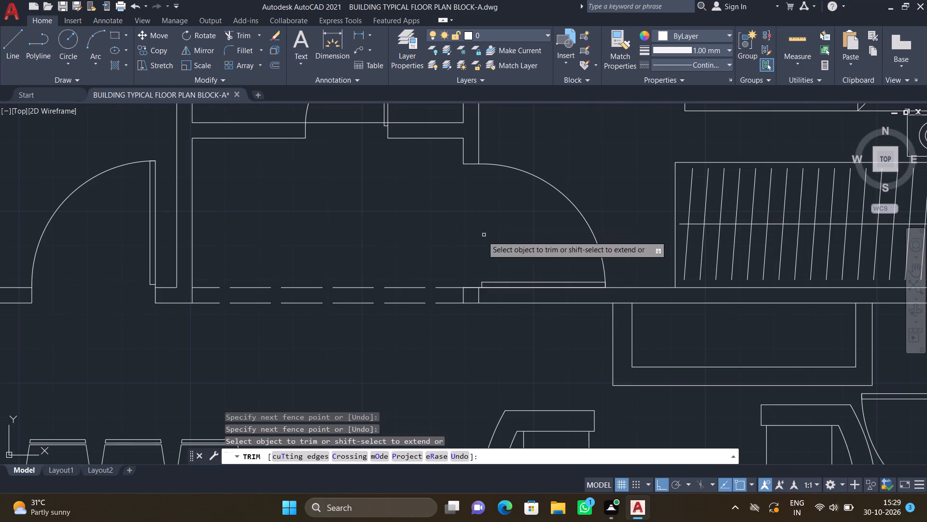
scroll(471, 293, "up", 2)
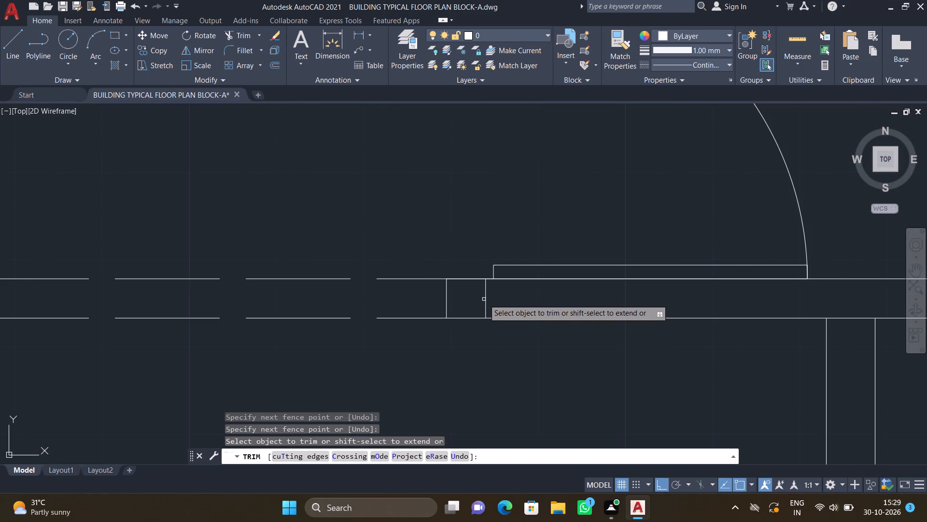
left_click(486, 299)
Trim the overlapping lines where the east bedroom's south wall meets the flat's outer east wall.
scroll(481, 312, "down", 4)
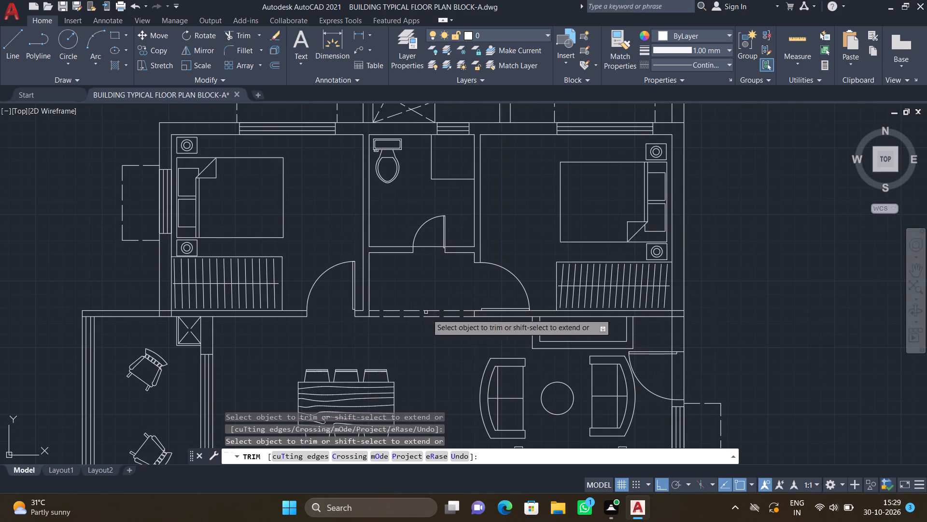
middle_click_drag(424, 341, 395, 319)
middle_click_drag(554, 316, 387, 312)
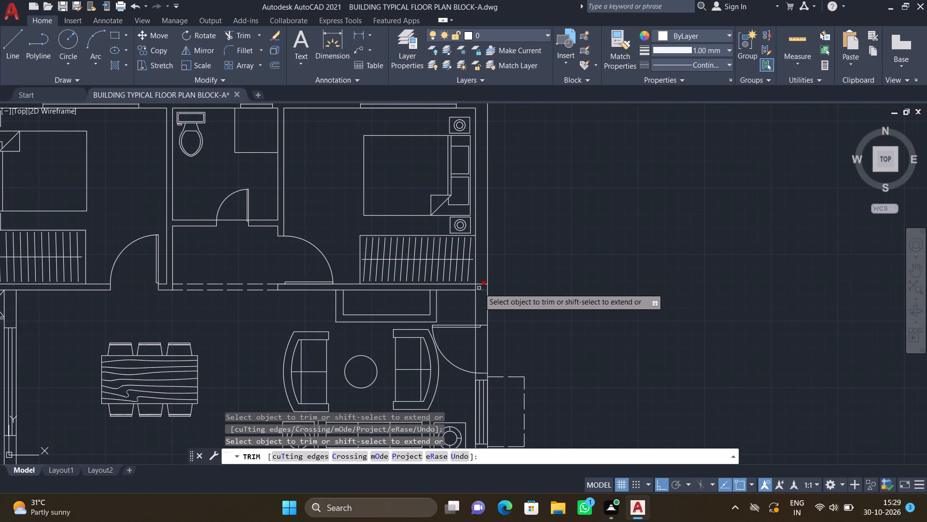
scroll(479, 288, "up", 5)
left_click_drag(464, 258, 482, 334)
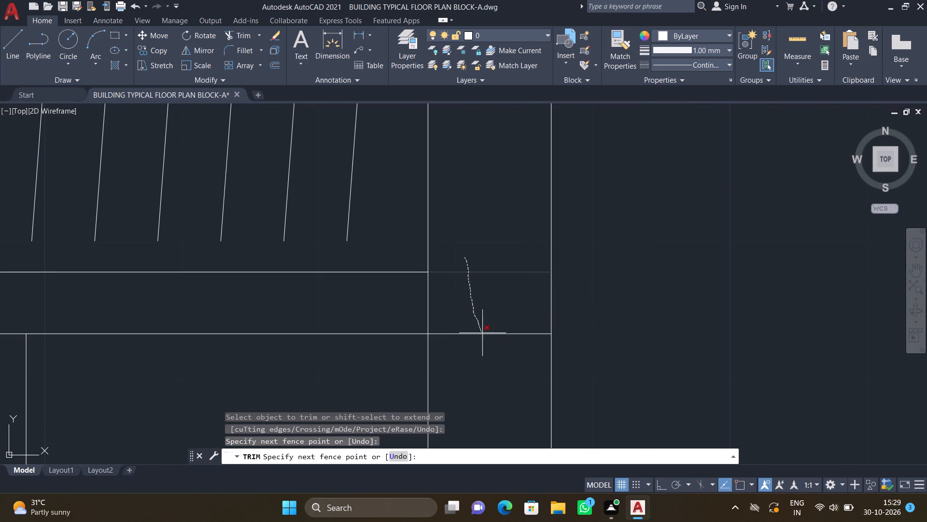
left_click_drag(482, 334, 485, 342)
left_click_drag(457, 307, 392, 300)
Trim the overlapping lines where the west bedroom's west wall meets the wall along the balcony's north side.
scroll(395, 299, "down", 2)
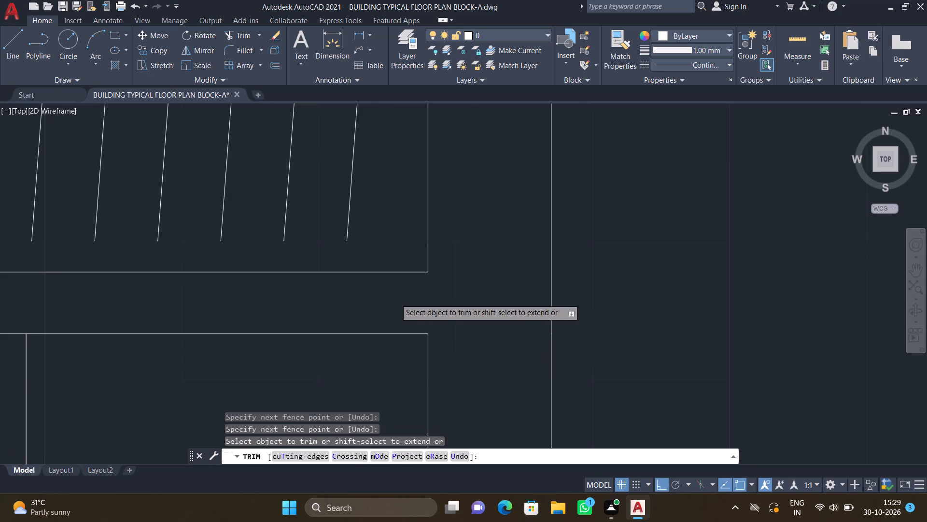
scroll(395, 299, "down", 2)
middle_click_drag(322, 353, 403, 268)
middle_click_drag(358, 353, 402, 315)
scroll(400, 324, "down", 2)
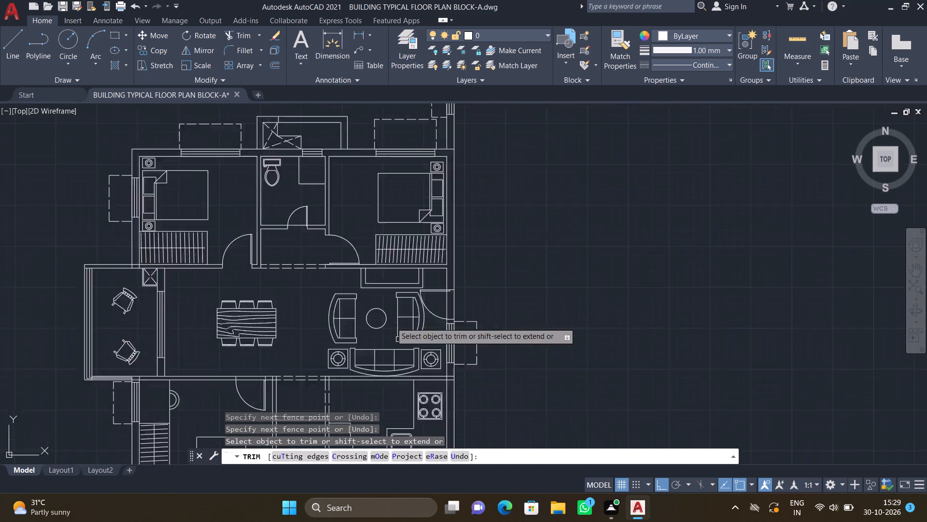
scroll(390, 322, "down", 1)
middle_click_drag(324, 356, 435, 283)
scroll(356, 210, "up", 3)
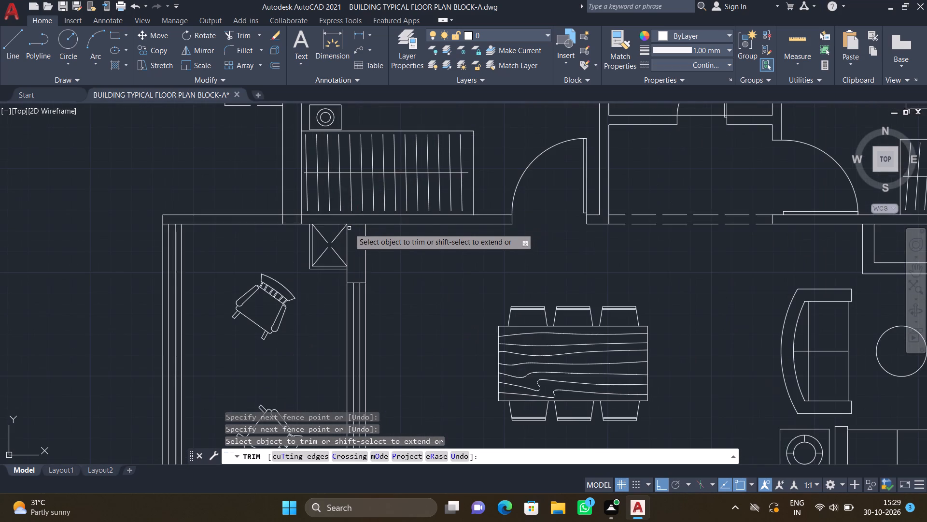
scroll(347, 228, "up", 2)
scroll(170, 202, "up", 3)
left_click_drag(186, 202, 300, 203)
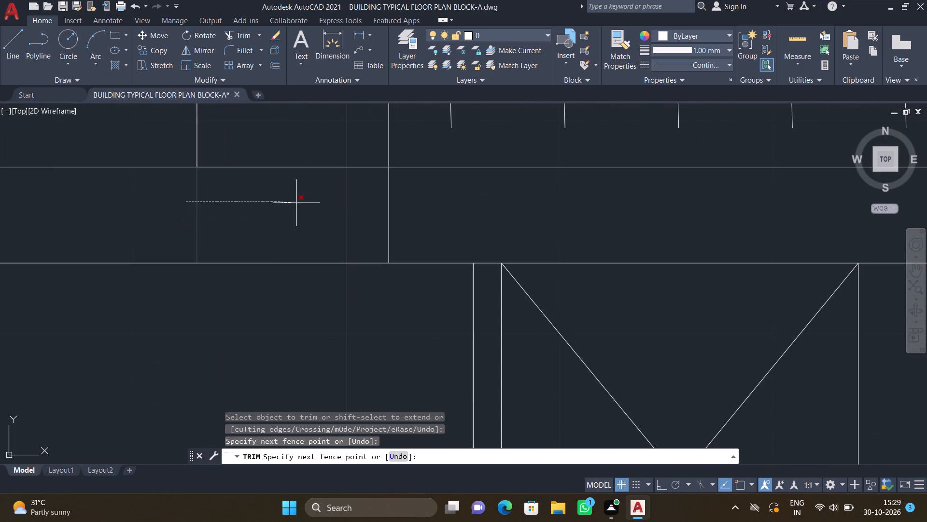
left_click_drag(300, 203, 400, 220)
left_click_drag(287, 161, 295, 188)
Trim the west bedroom's south wall line between the two faces of the wall separating the balcony from the dining area.
scroll(299, 190, "down", 3)
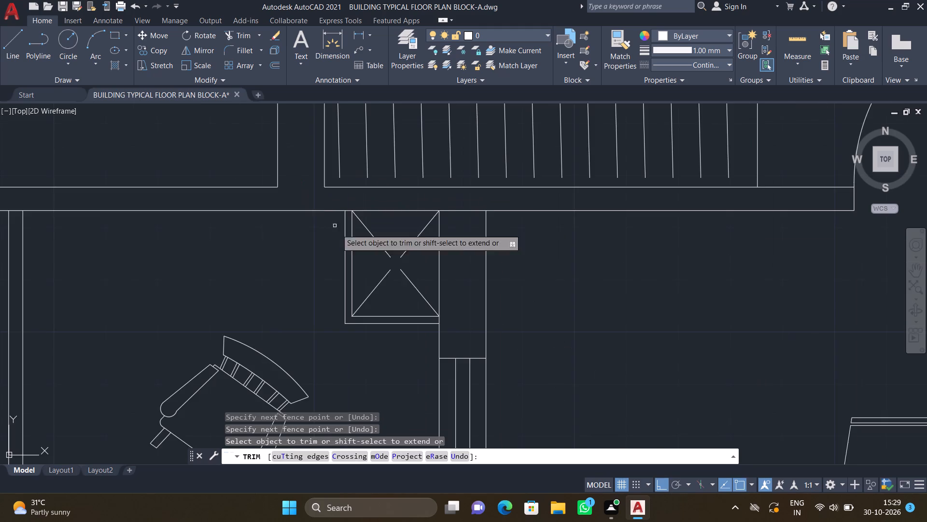
middle_click_drag(346, 259, 320, 217)
scroll(342, 235, "down", 2)
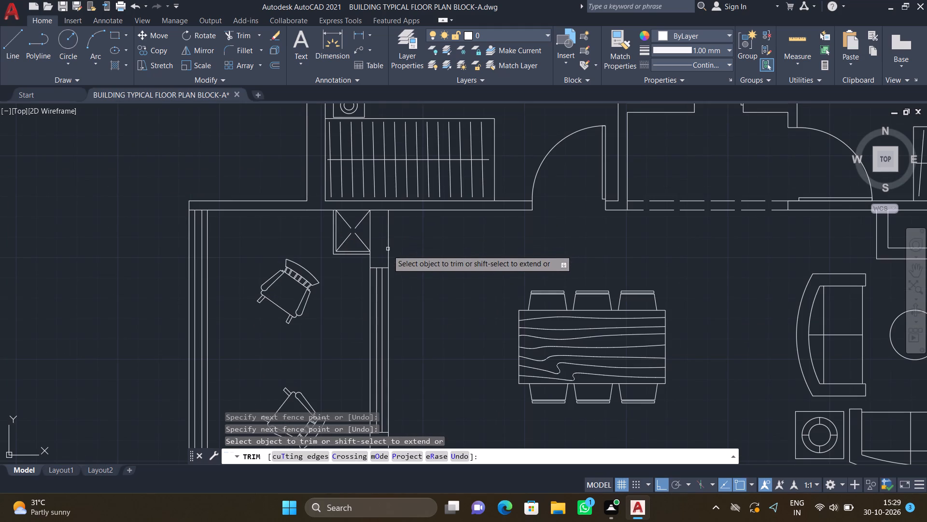
scroll(374, 204, "up", 2)
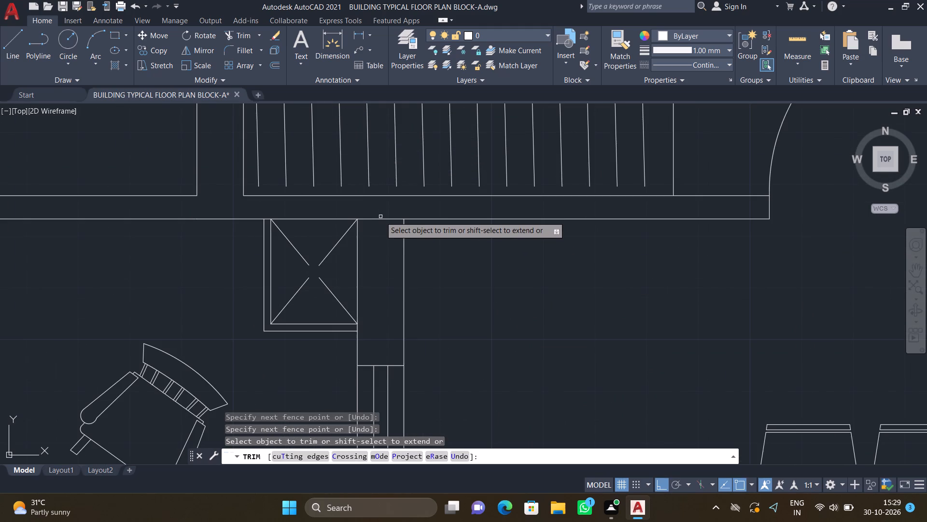
left_click(381, 219)
Trim the inner line of the lower bedroom's west wall where it crosses the dining area's south wall.
scroll(389, 253, "down", 3)
middle_click_drag(401, 324, 396, 212)
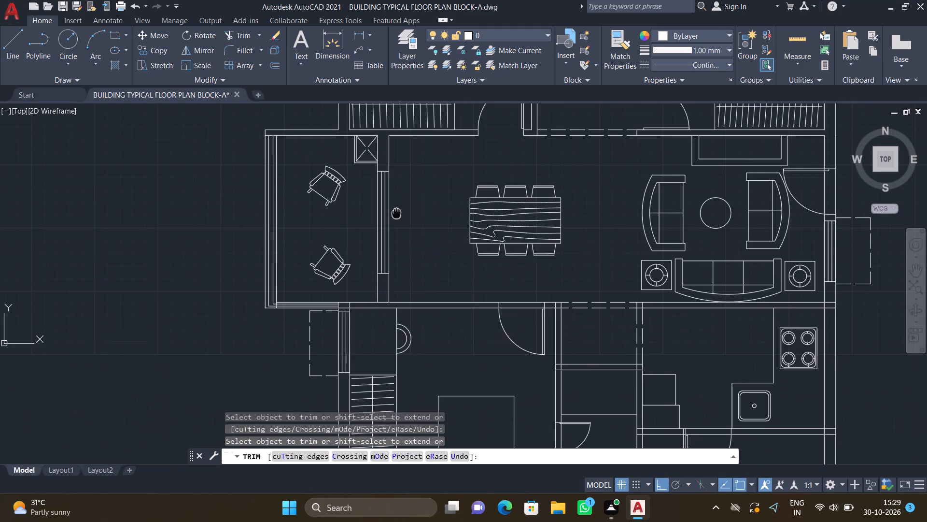
scroll(343, 311, "up", 4)
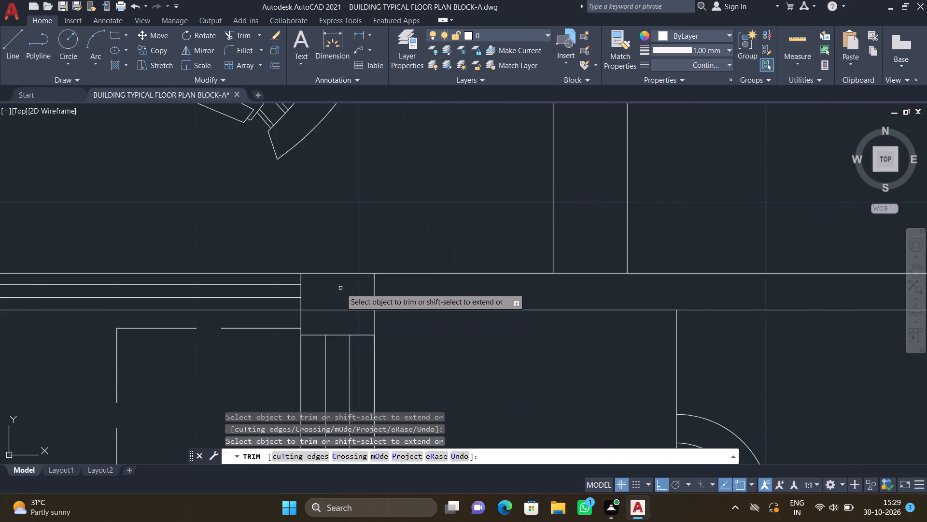
scroll(340, 288, "up", 1)
left_click_drag(348, 289, 401, 284)
Trim the balcony's inner west line where it runs past the inner corner through the south edge lines at the southwest corner.
scroll(399, 286, "down", 3)
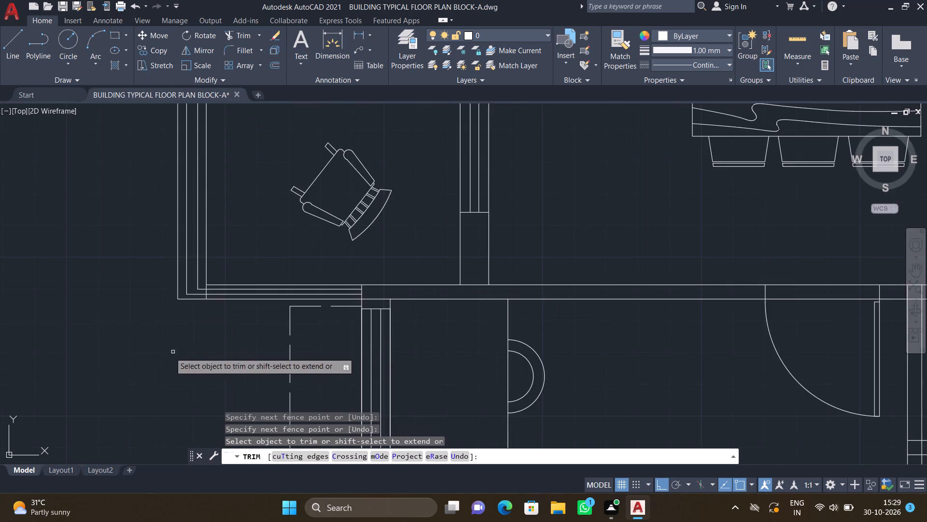
middle_click_drag(203, 343, 301, 328)
scroll(308, 270, "up", 3)
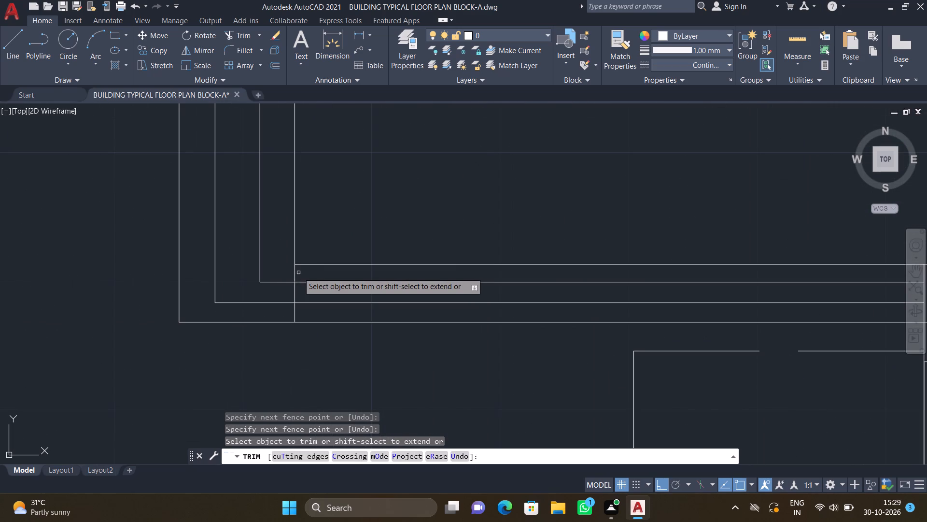
left_click(294, 275)
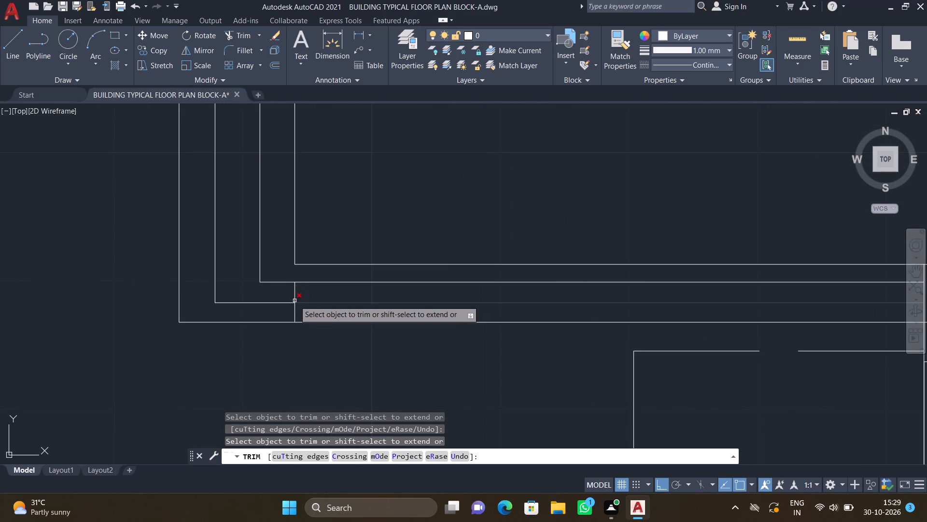
left_click(295, 297)
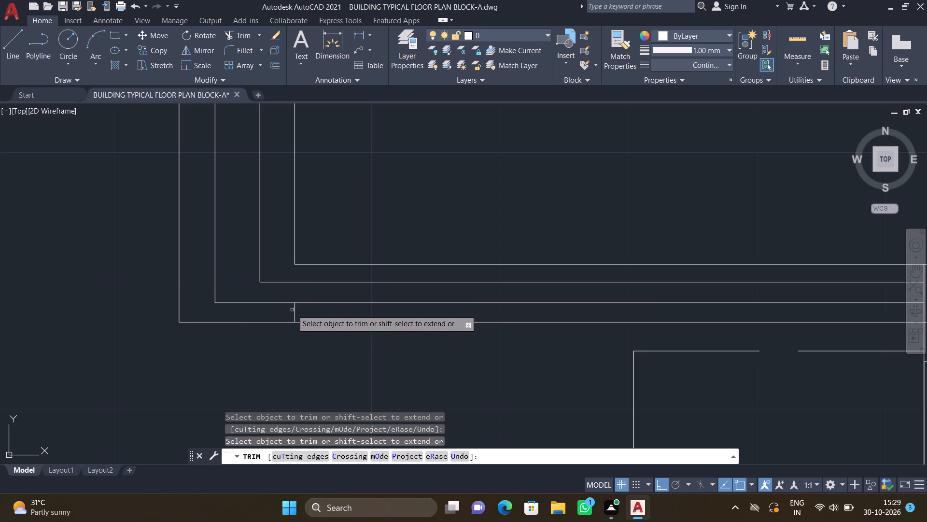
left_click(293, 310)
Trim the dining area's south wall line between the two faces of the wall separating it from the balcony.
scroll(323, 319, "down", 3)
middle_click_drag(400, 348, 325, 323)
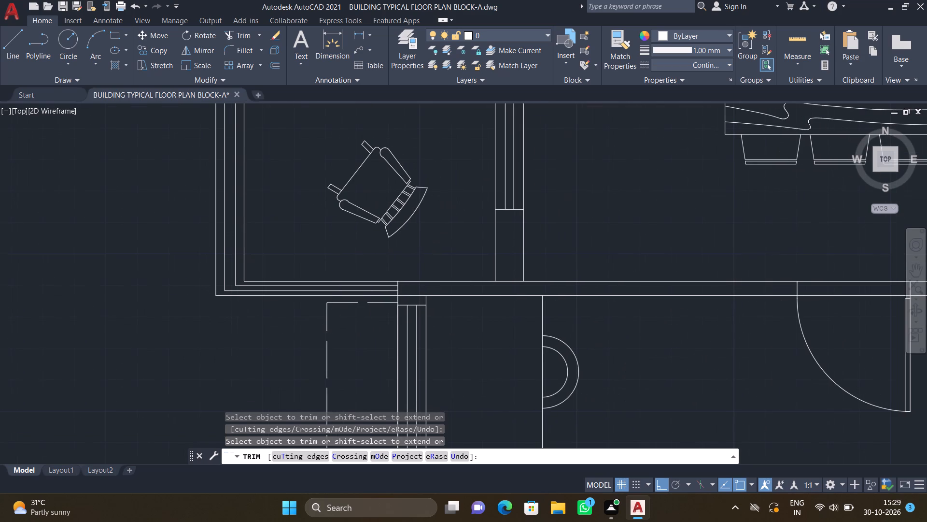
middle_click_drag(436, 316, 406, 318)
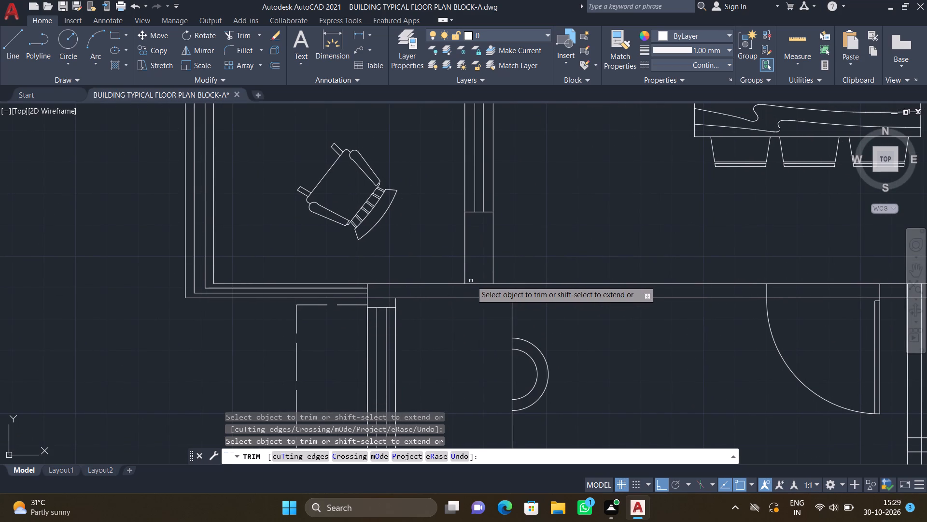
left_click(475, 283)
Trim both lines of the dining area's south wall across the lower bedroom's door opening.
scroll(471, 296, "down", 4)
middle_click_drag(430, 335, 312, 307)
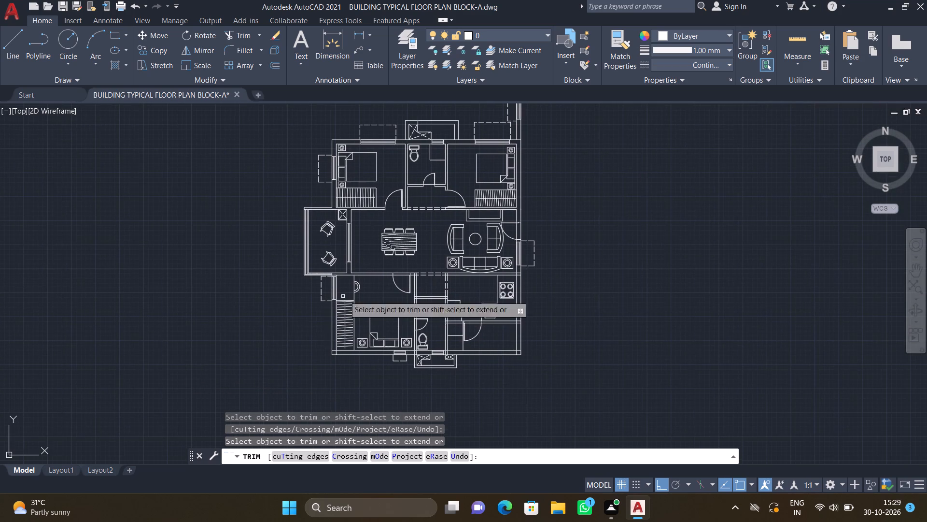
scroll(384, 296, "up", 2)
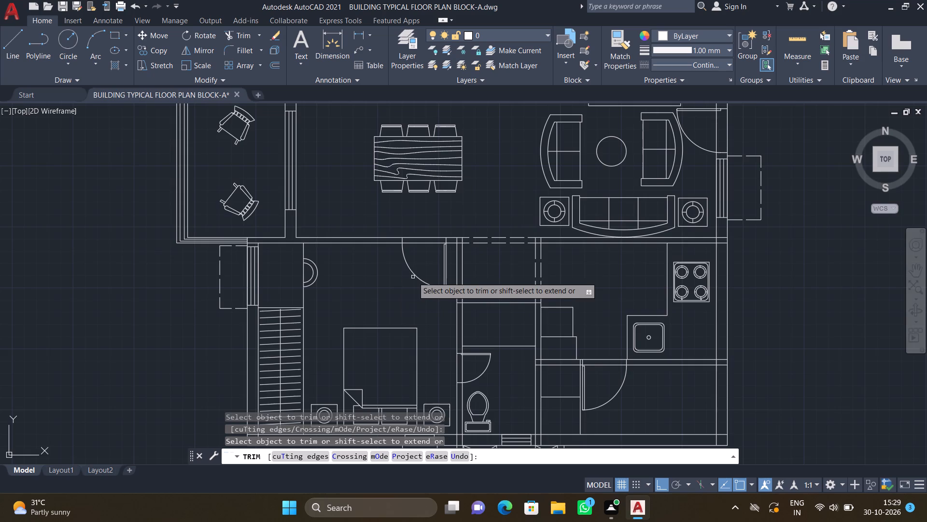
scroll(449, 241, "up", 2)
left_click_drag(389, 218, 395, 271)
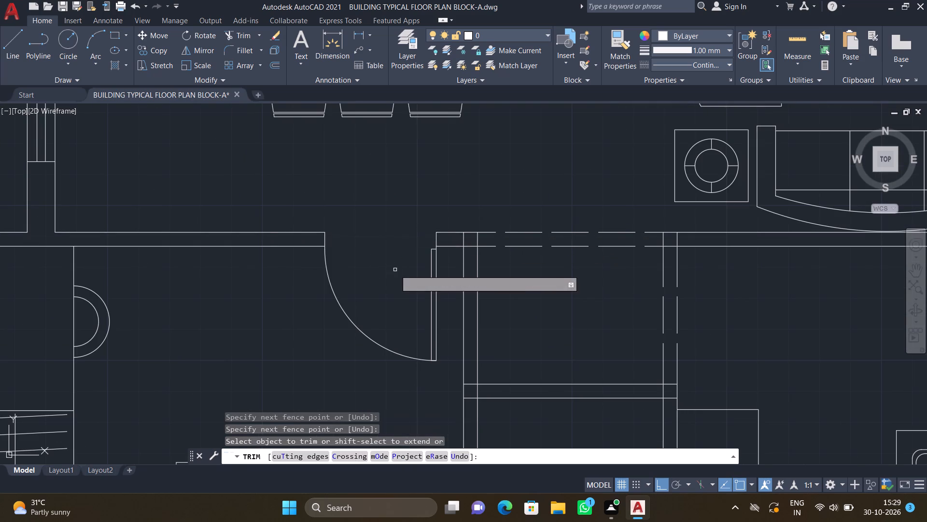
Trim the overlapping inner wall lines at the lower bedroom's southwest corner.
scroll(395, 270, "down", 3)
middle_click_drag(367, 302, 353, 280)
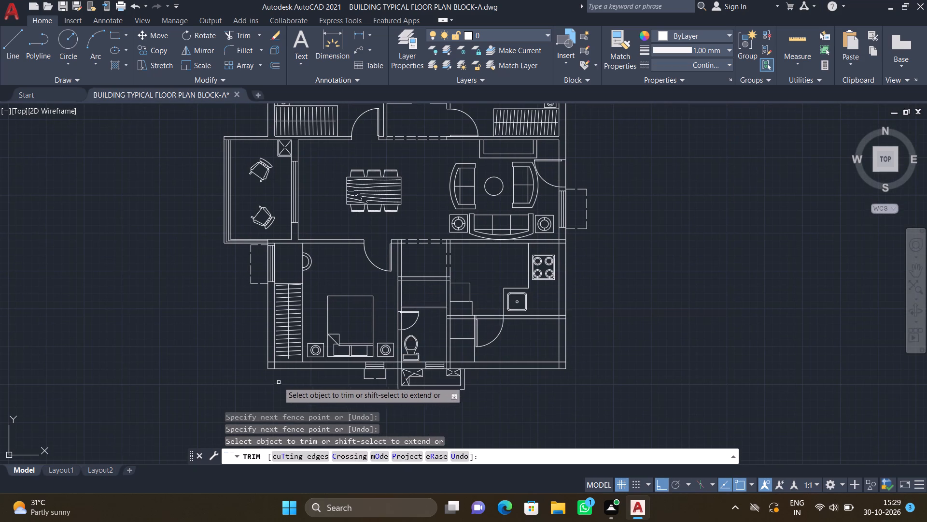
scroll(272, 362, "up", 5)
left_click_drag(259, 353, 300, 378)
Trim the overlapping lines where the lower passage's west wall meets the dining area's south wall beside the lower bedroom's door.
scroll(304, 380, "down", 3)
middle_click_drag(364, 389, 262, 374)
scroll(457, 256, "down", 2)
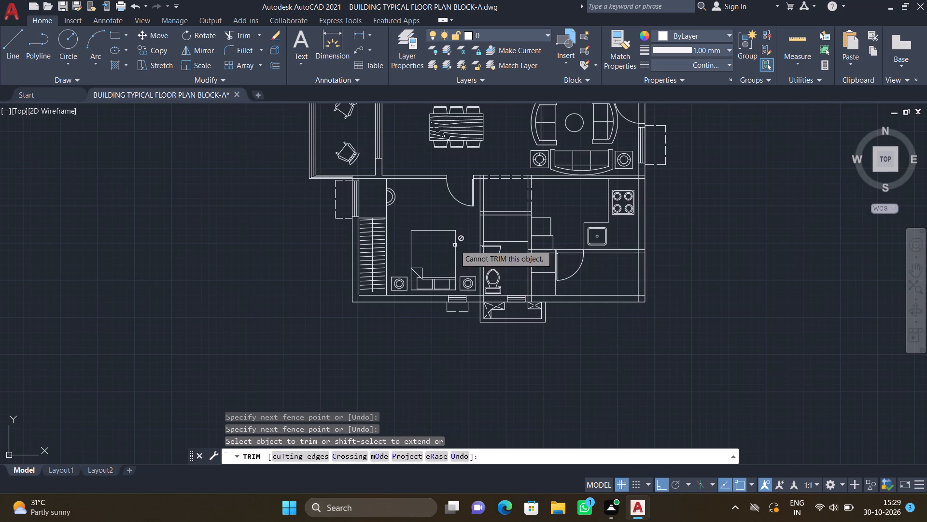
middle_click_drag(449, 235, 326, 244)
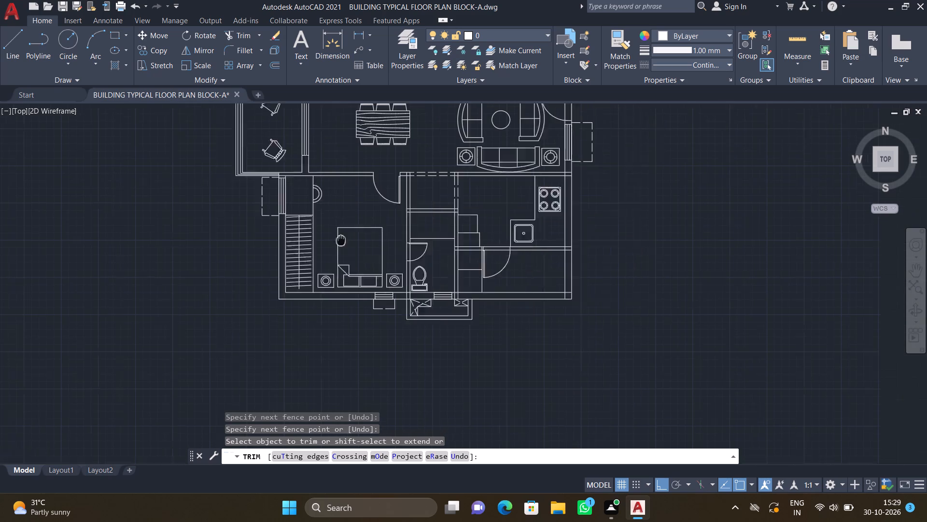
middle_click_drag(326, 244, 312, 248)
scroll(342, 193, "up", 4)
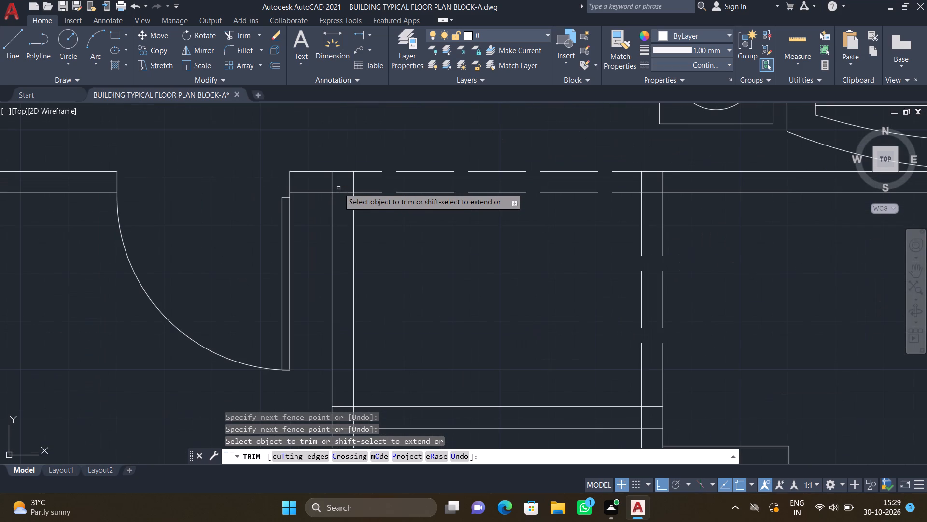
scroll(347, 185, "up", 2)
left_click_drag(355, 185, 364, 186)
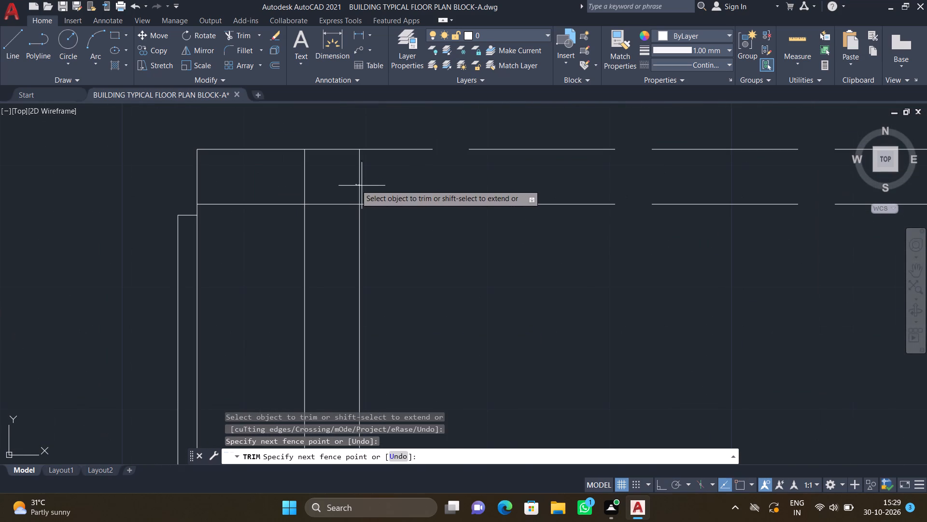
left_click_drag(364, 186, 381, 186)
scroll(323, 198, "down", 1)
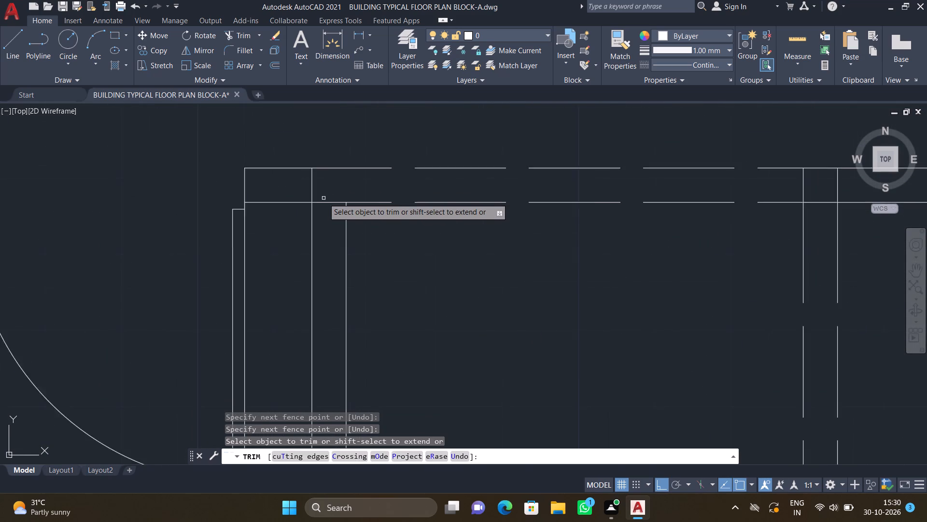
scroll(323, 198, "down", 1)
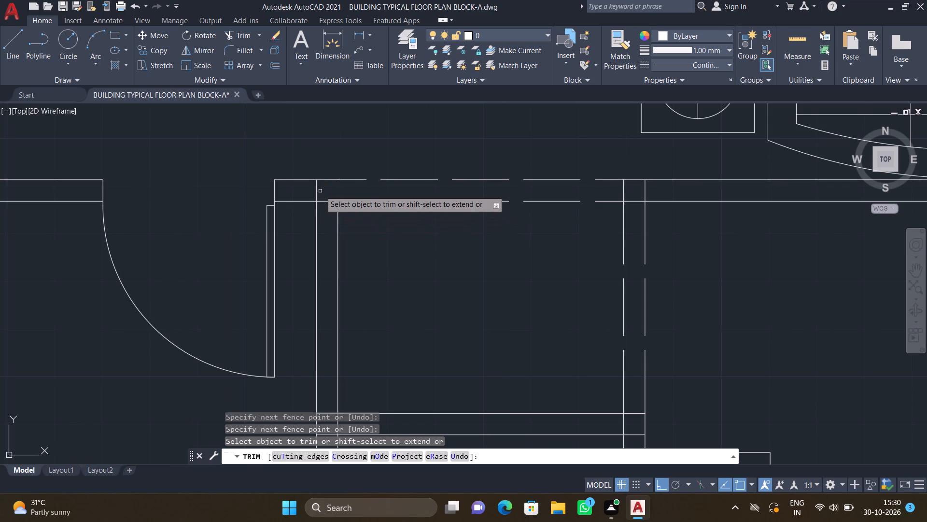
scroll(316, 189, "up", 1)
left_click(315, 192)
left_click_drag(327, 206, 331, 215)
scroll(332, 217, "down", 2)
scroll(367, 294, "down", 1)
middle_click_drag(359, 288, 317, 256)
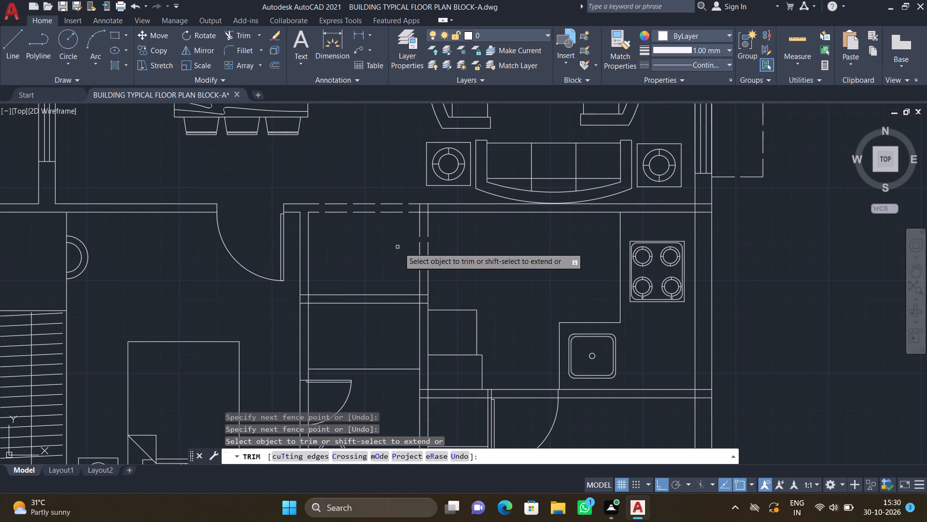
Trim the dining area's south wall line between the two faces of the kitchen's west wall.
scroll(430, 215, "up", 3)
left_click(414, 193)
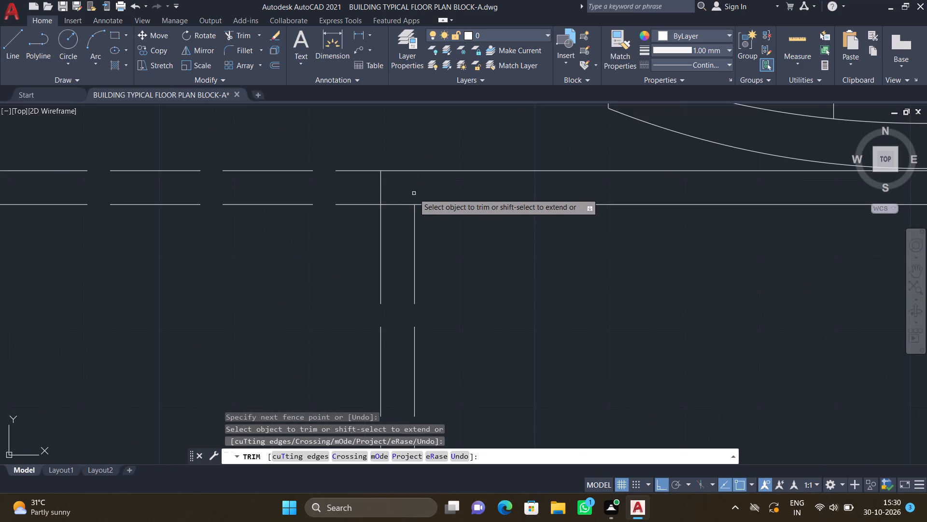
left_click_drag(395, 197, 399, 212)
Trim the overlapping lines where the lower bathroom's north wall meets the wall separating it from the lower bedroom.
scroll(397, 216, "down", 4)
middle_click_drag(326, 290, 325, 294)
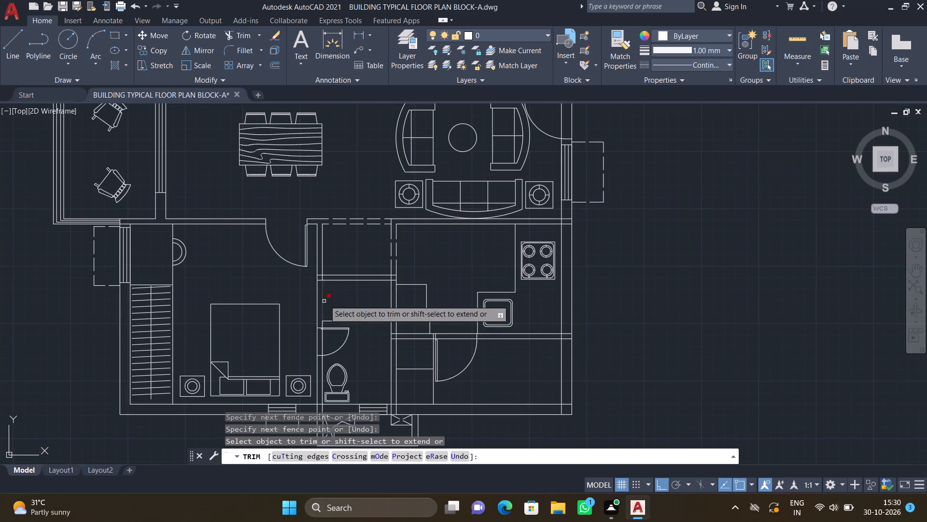
middle_click_drag(325, 294, 333, 265)
scroll(319, 256, "up", 6)
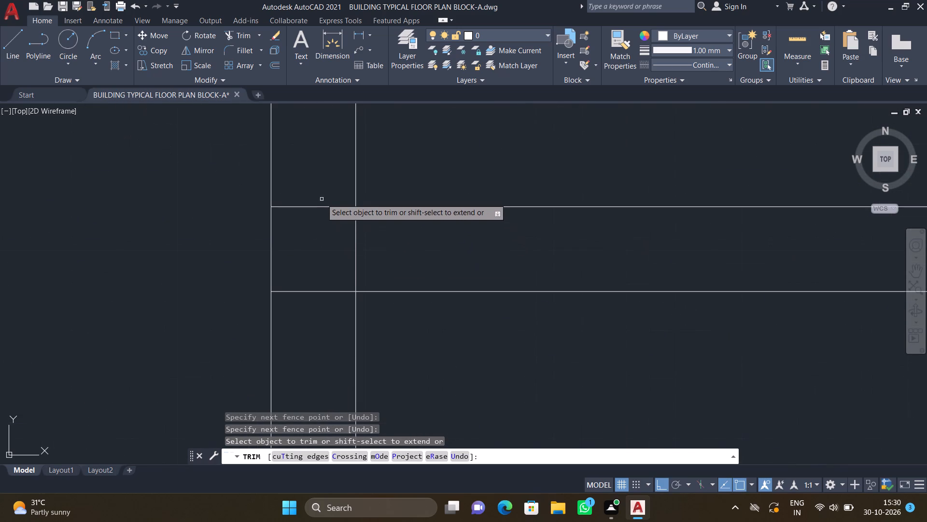
left_click_drag(317, 202, 309, 311)
left_click_drag(320, 262, 363, 254)
Trim the overlapping lines where the lower bathroom's north wall meets the kitchen's west wall.
scroll(371, 249, "down", 3)
middle_click_drag(418, 288, 310, 277)
scroll(310, 276, "down", 3)
scroll(390, 264, "up", 3)
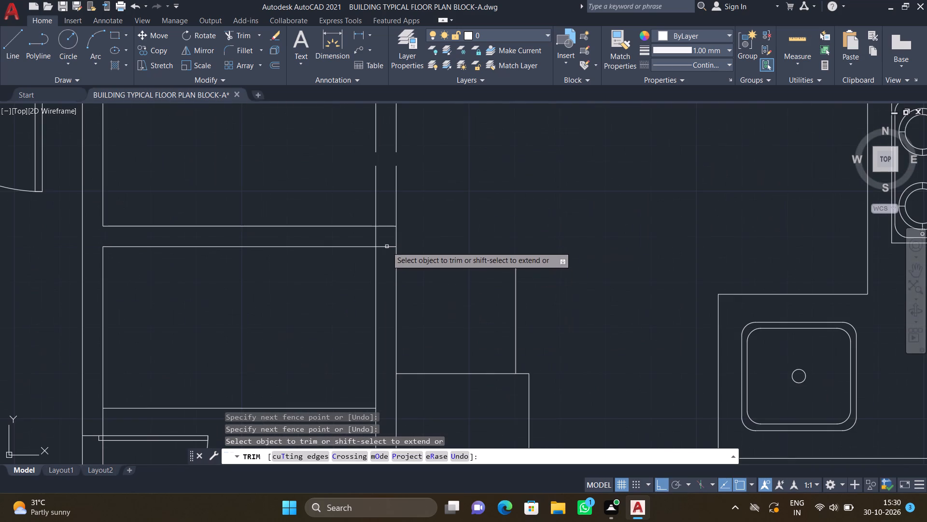
scroll(386, 227, "up", 3)
left_click_drag(366, 206, 372, 322)
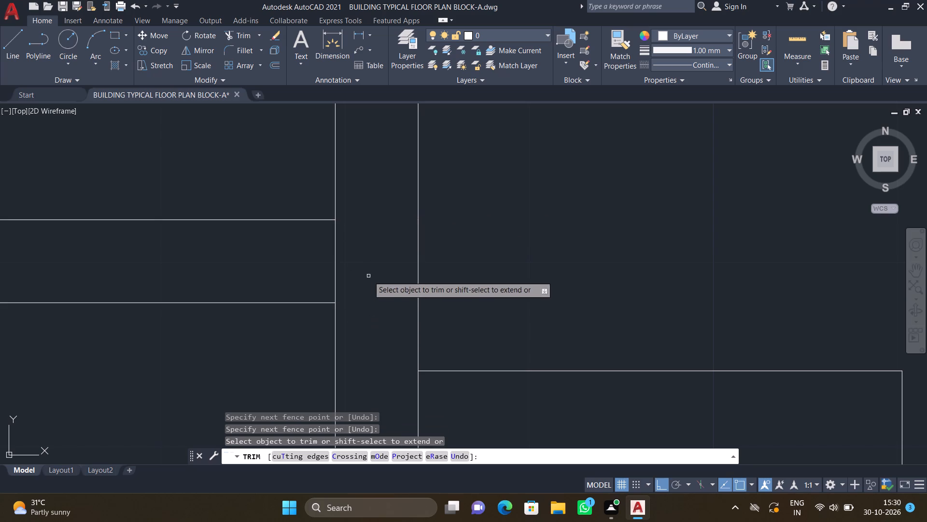
left_click_drag(364, 275, 311, 272)
Trim the bedroom-side wall line across the lower bathroom's door opening.
scroll(315, 271, "down", 3)
middle_click_drag(252, 318, 294, 252)
scroll(294, 252, "down", 3)
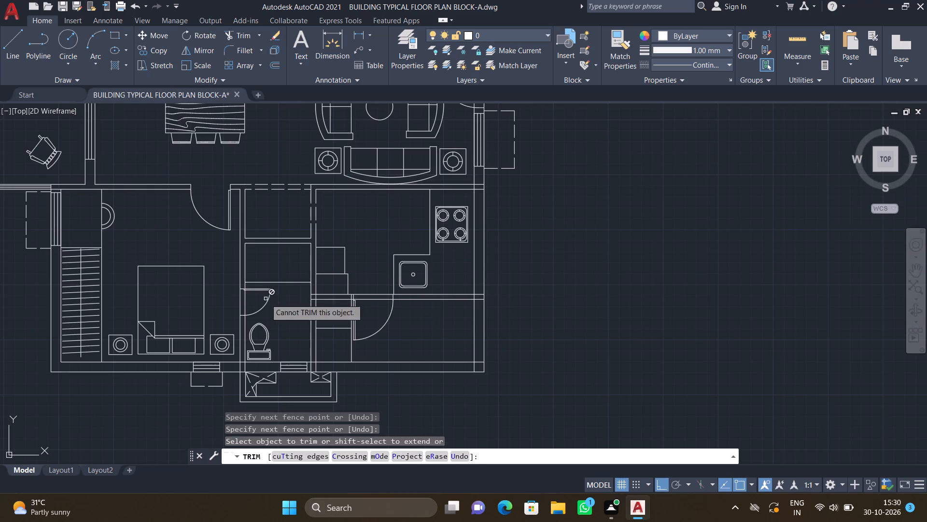
middle_click_drag(280, 335, 359, 296)
scroll(318, 267, "up", 2)
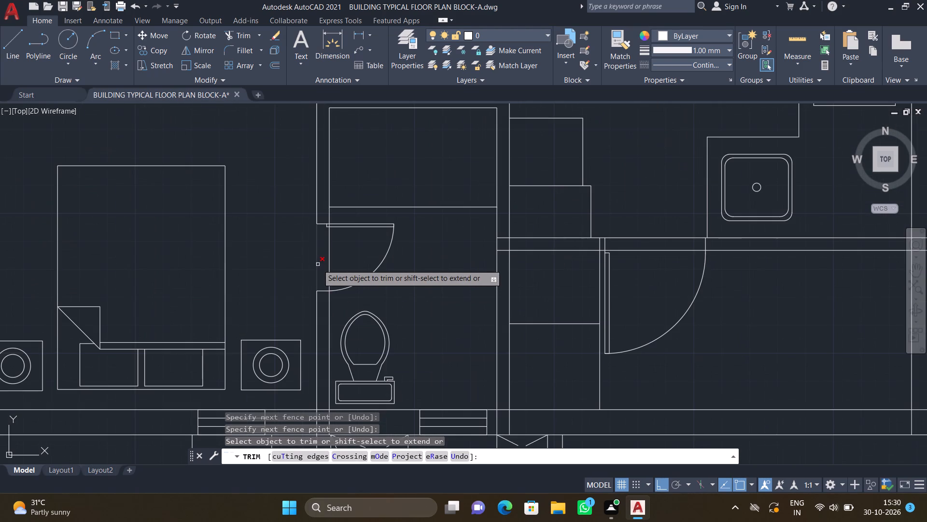
left_click(318, 264)
Trim the overlapping lines where the wall between the lower bedroom and bathroom crosses the south exterior wall and meets the duct.
scroll(377, 285, "down", 3)
middle_click_drag(391, 300, 386, 257)
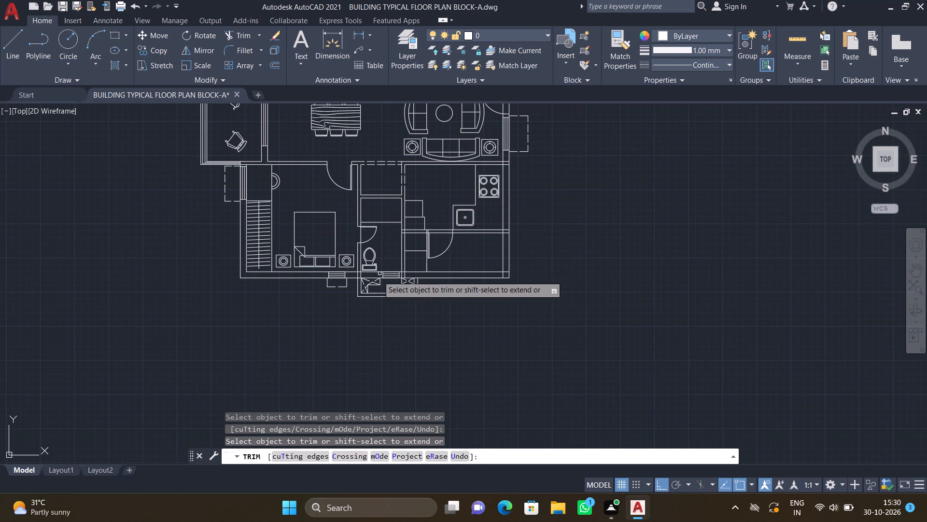
scroll(354, 272, "up", 6)
left_click_drag(351, 276, 395, 270)
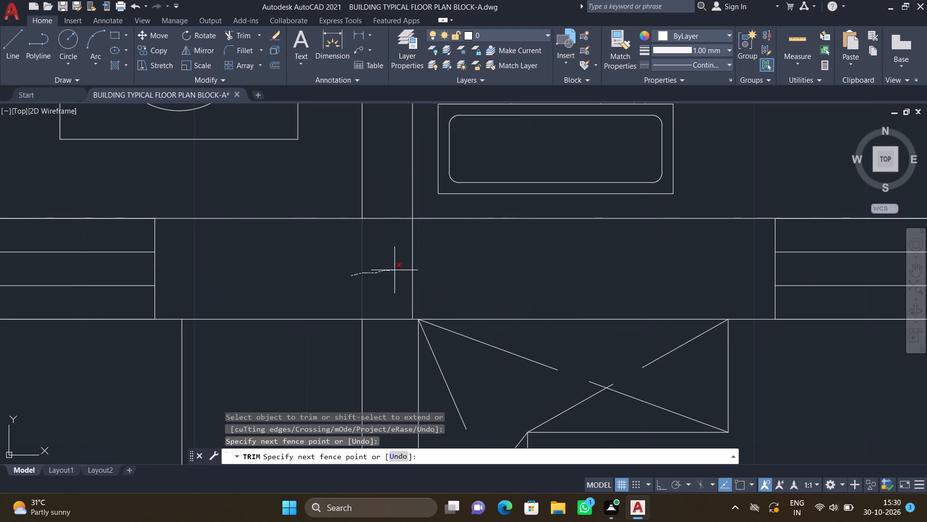
left_click_drag(395, 270, 431, 274)
left_click_drag(382, 211, 382, 283)
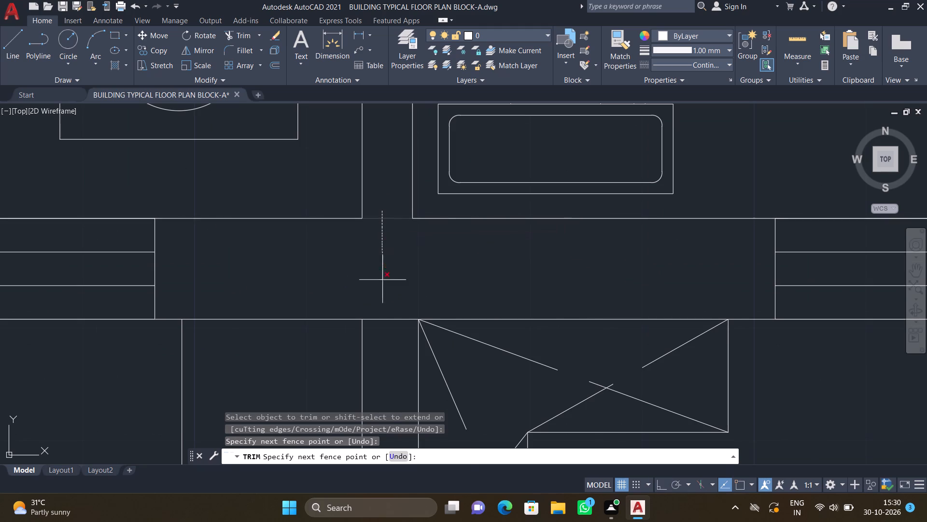
left_click_drag(382, 283, 381, 350)
Trim the overlapping lines where the lower bathroom's east wall meets the south exterior wall.
scroll(393, 327, "down", 3)
middle_click_drag(437, 347, 370, 312)
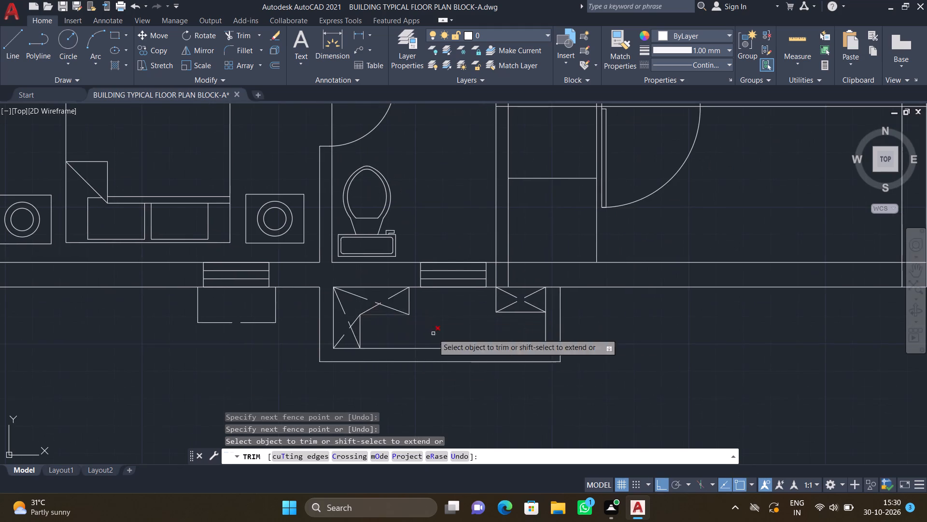
middle_click_drag(494, 357, 372, 348)
scroll(378, 268, "up", 3)
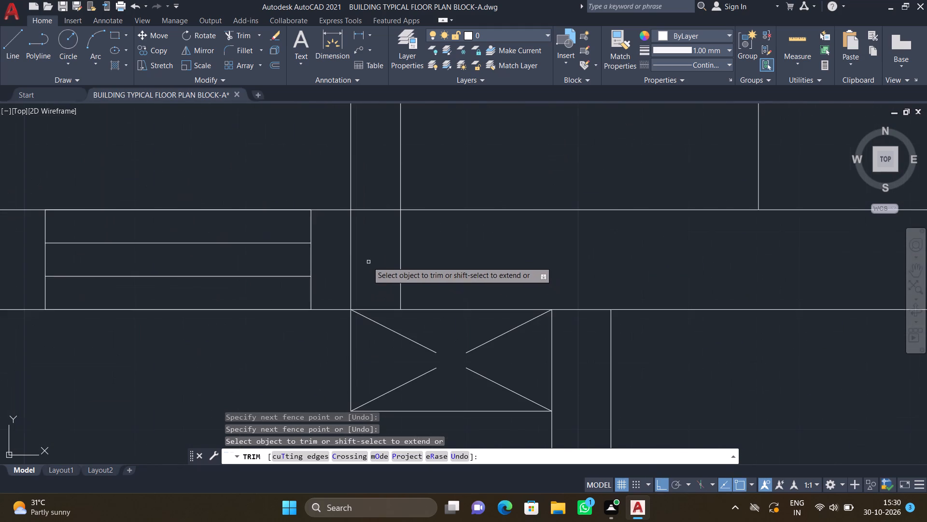
scroll(354, 258, "up", 1)
left_click_drag(333, 258, 456, 259)
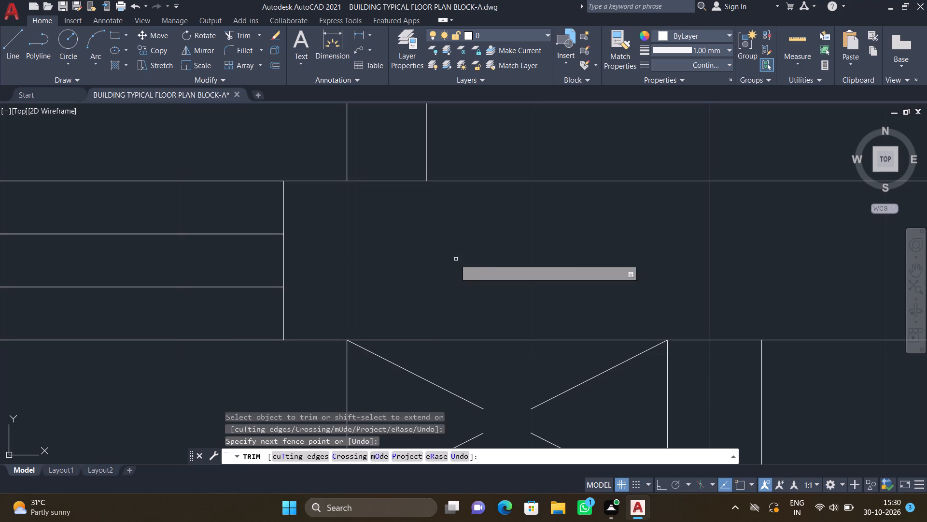
left_click_drag(366, 171, 379, 211)
Trim the south exterior wall's outer line between the two faces of the duct's east wall.
scroll(394, 230, "down", 2)
middle_click_drag(426, 296, 346, 228)
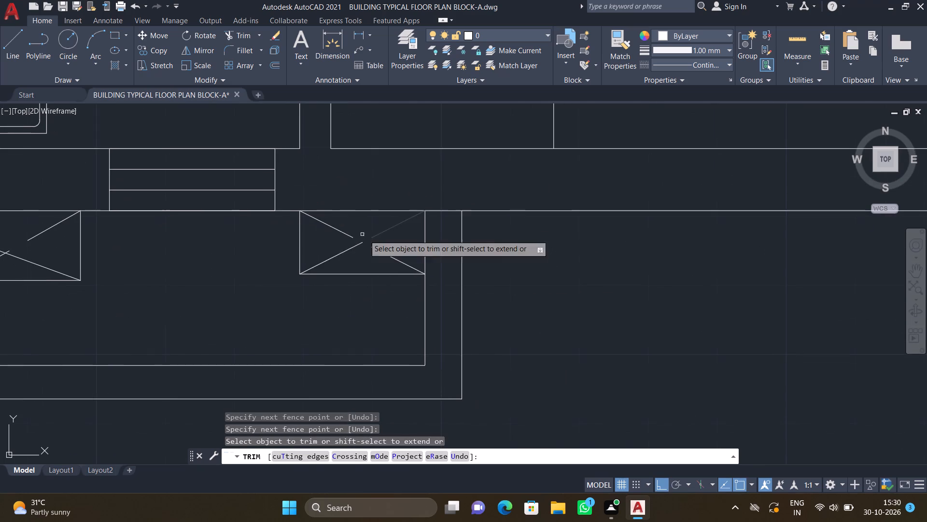
scroll(431, 214, "up", 2)
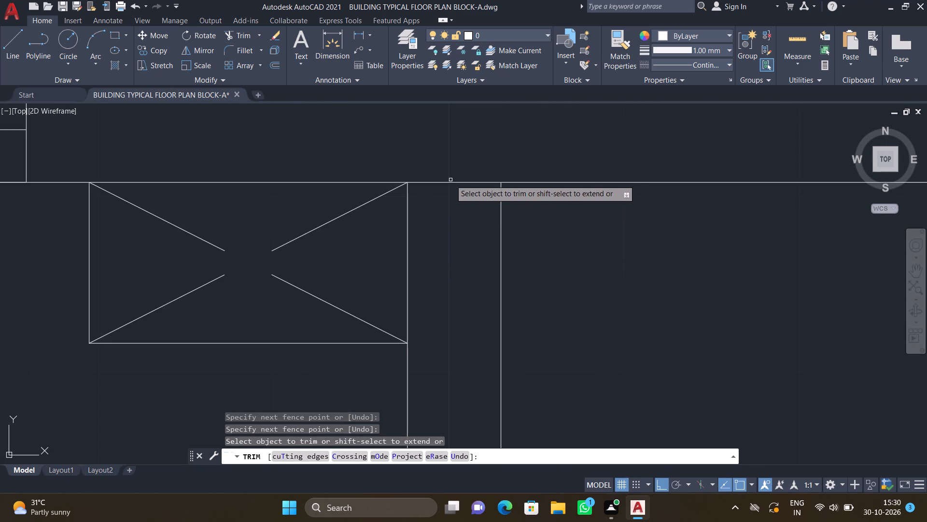
left_click(451, 181)
Trim the overlapping inner wall lines at the flat's southeast corner.
scroll(453, 246, "down", 4)
middle_click_drag(488, 280, 454, 311)
scroll(470, 294, "down", 2)
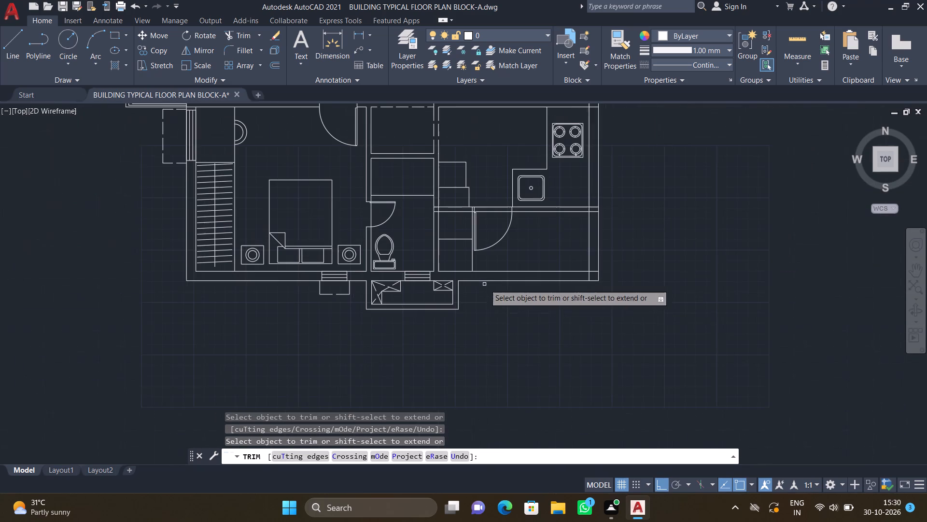
middle_click_drag(516, 301, 487, 310)
scroll(564, 285, "up", 4)
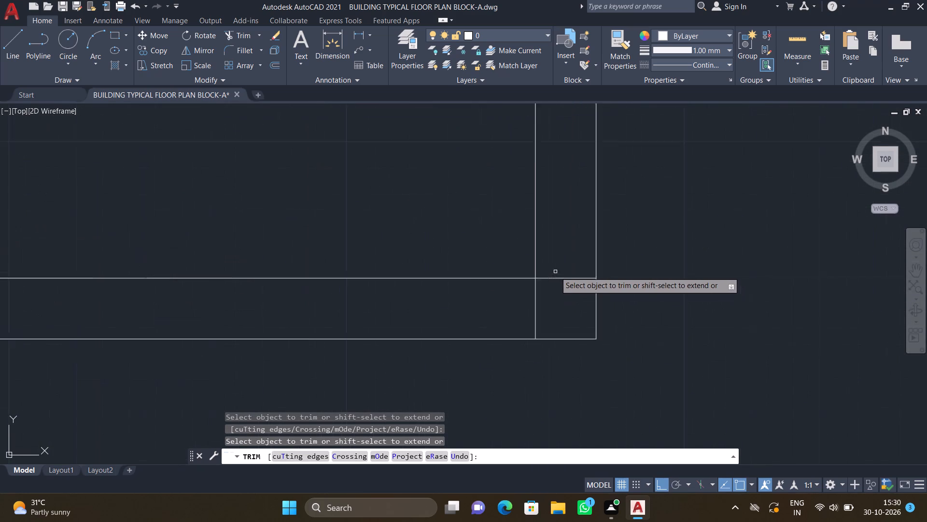
scroll(555, 272, "up", 1)
left_click_drag(549, 261, 534, 301)
left_click_drag(533, 301, 498, 313)
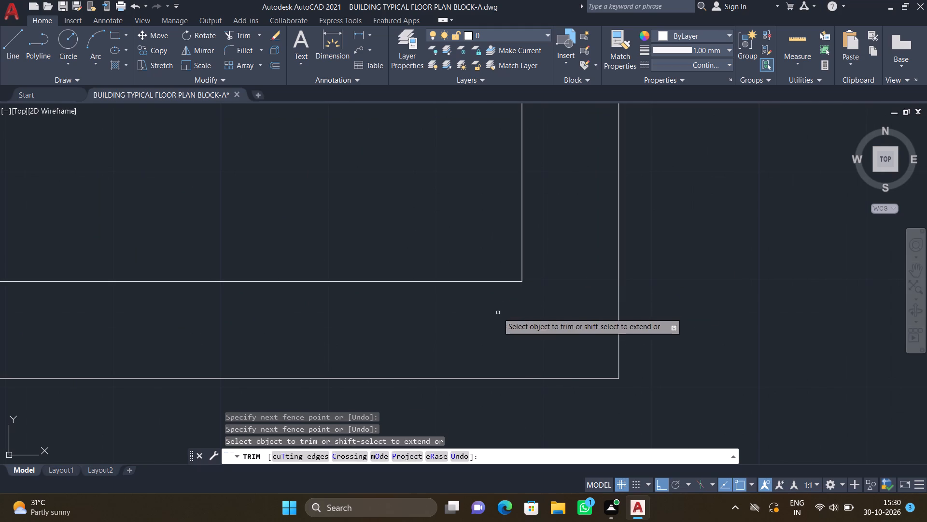
Trim the overlapping lines where the kitchen's south wall meets the east exterior wall.
scroll(506, 307, "down", 3)
middle_click_drag(561, 202, 528, 311)
scroll(496, 254, "up", 3)
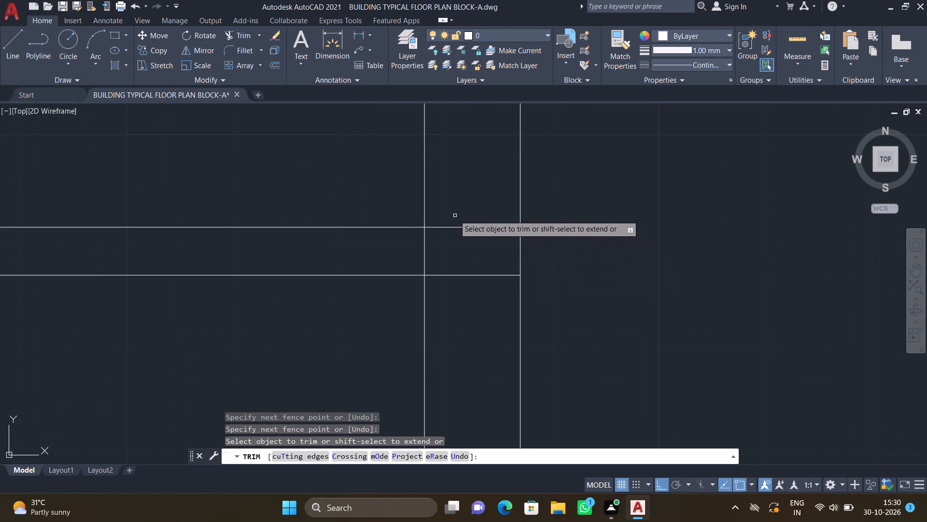
left_click_drag(457, 210, 473, 293)
scroll(425, 248, "up", 1)
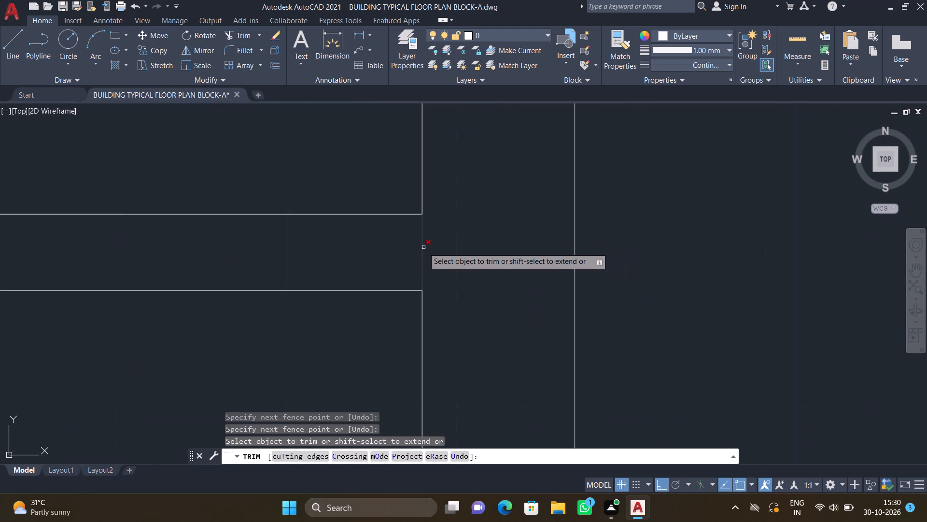
left_click(425, 247)
left_click(405, 249)
Trim the kitchen-side line of the kitchen's south wall across the door opening.
scroll(393, 252, "down", 4)
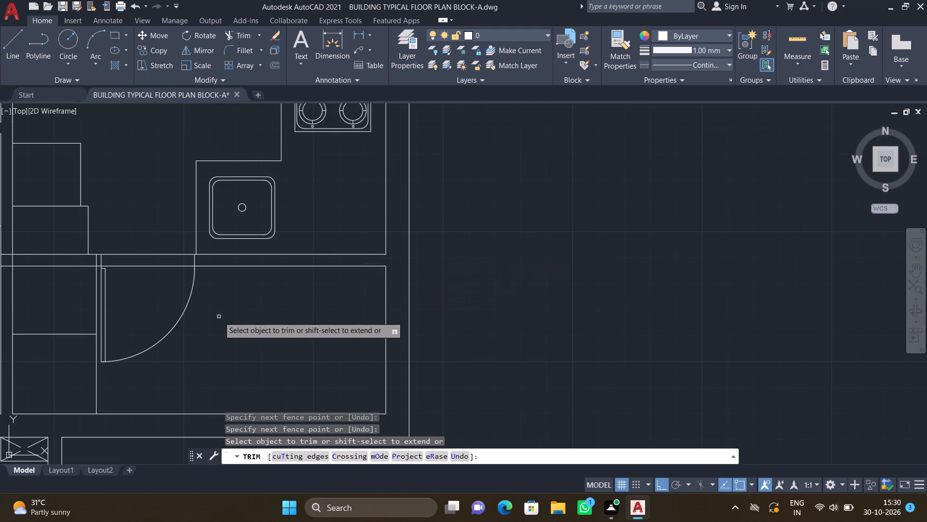
middle_click_drag(223, 317, 374, 340)
middle_click_drag(278, 306, 430, 307)
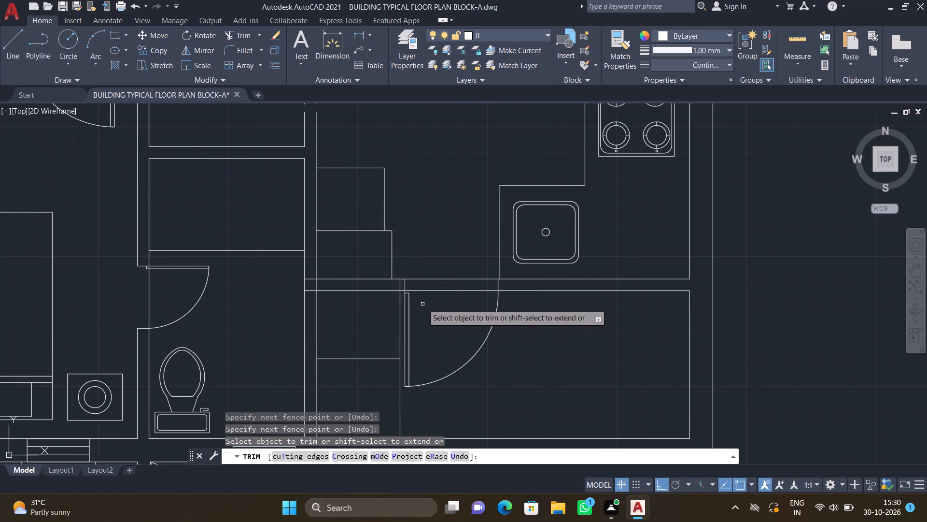
left_click(427, 278)
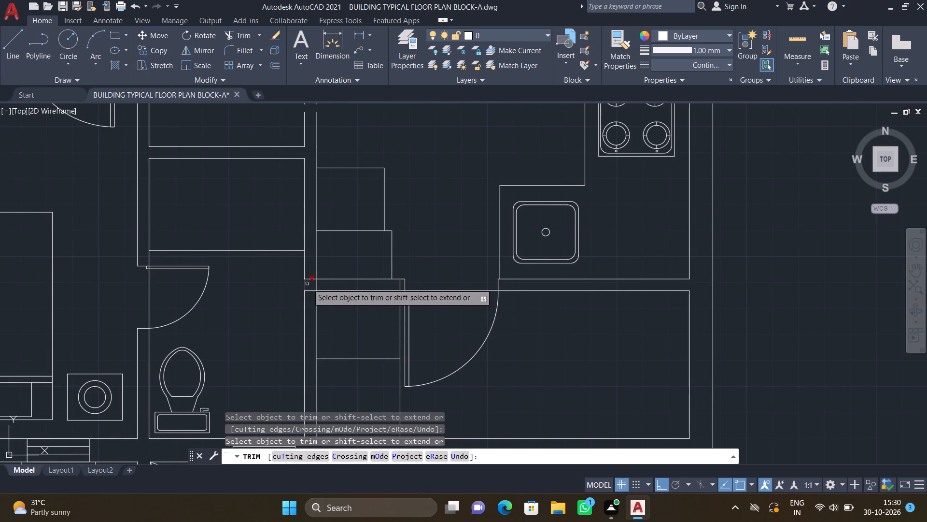
Trim the overlapping lines where the kitchen's south wall meets the lower bathroom's east wall.
scroll(310, 285, "up", 4)
left_click_drag(298, 258, 288, 371)
left_click_drag(310, 325, 405, 305)
Trim the overlapping lines where the wall between the living room and kitchen meets the east exterior wall, and finish trimming.
scroll(397, 311, "down", 5)
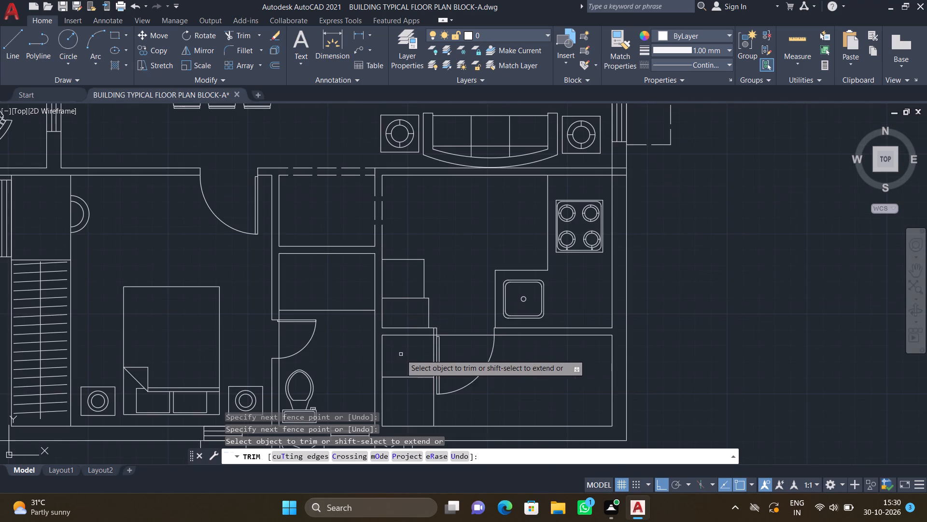
middle_click_drag(466, 388, 469, 368)
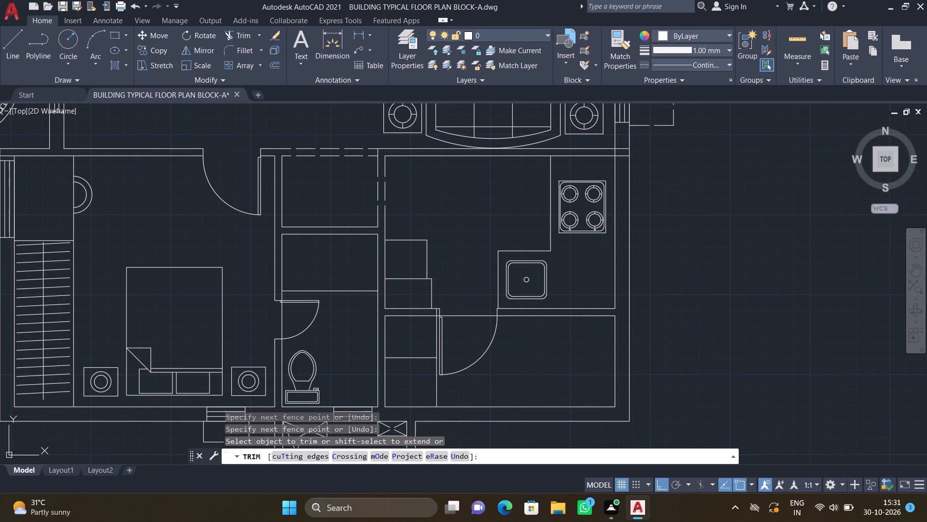
scroll(534, 341, "down", 2)
middle_click_drag(522, 345, 459, 346)
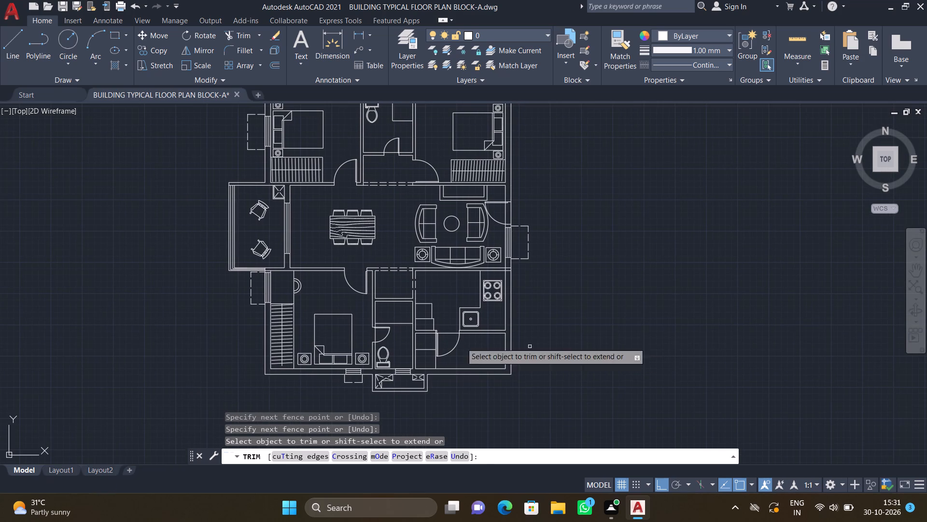
scroll(507, 278, "up", 4)
scroll(489, 209, "up", 2)
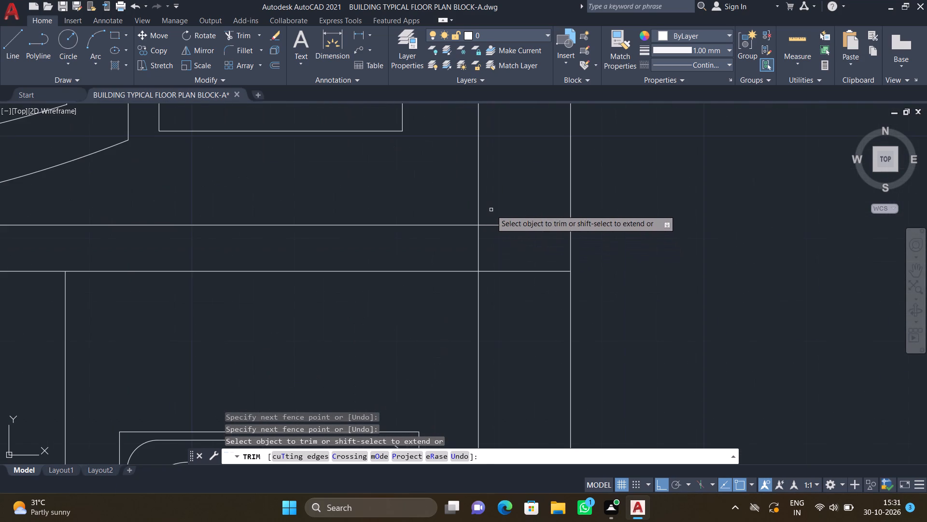
left_click_drag(494, 209, 509, 303)
left_click_drag(489, 248, 463, 251)
scroll(466, 248, "down", 4)
middle_click_drag(506, 269, 518, 317)
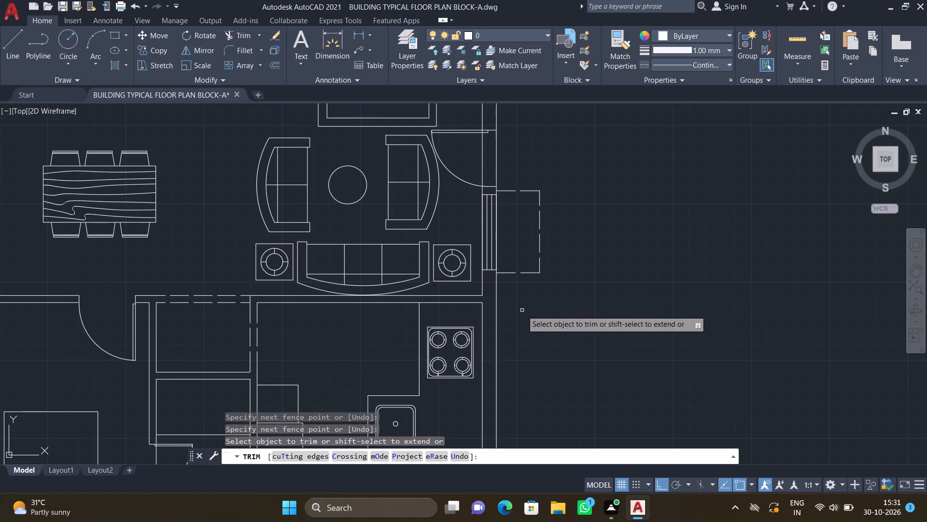
scroll(344, 316, "up", 2)
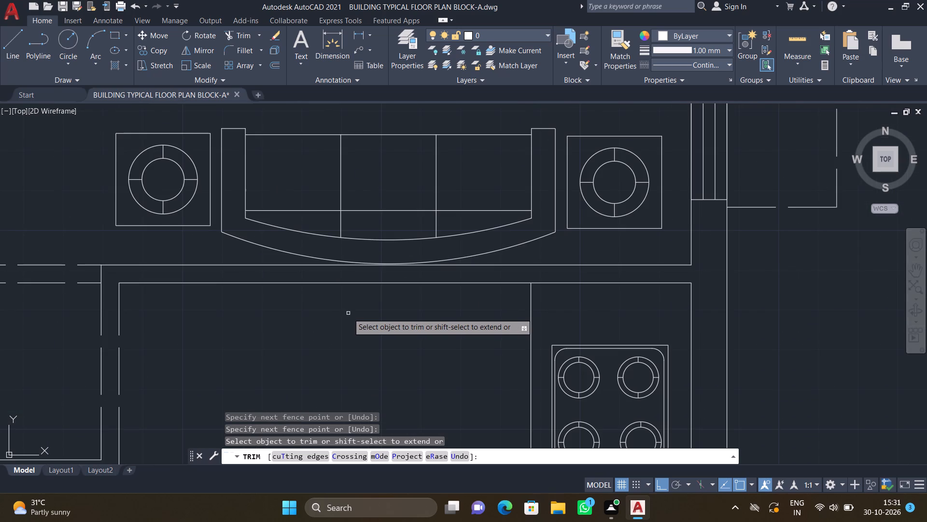
scroll(362, 308, "down", 2)
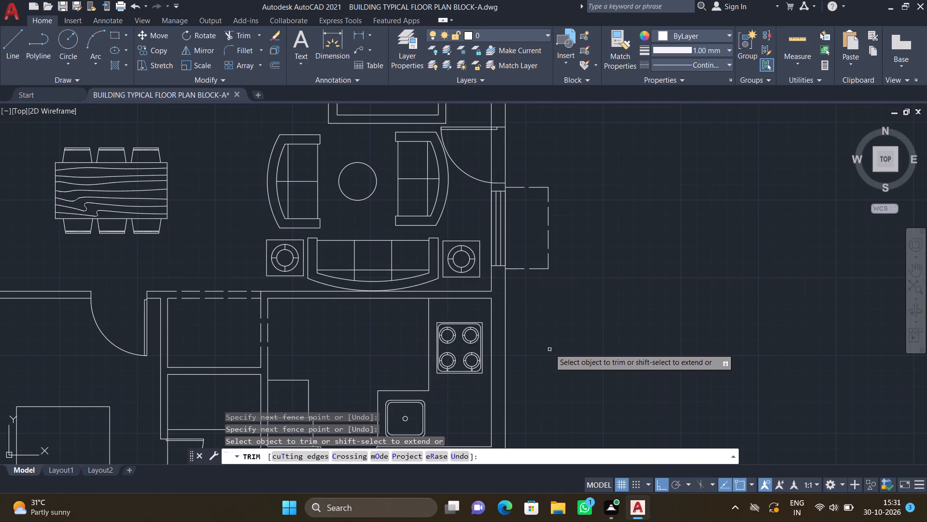
scroll(551, 335, "down", 2)
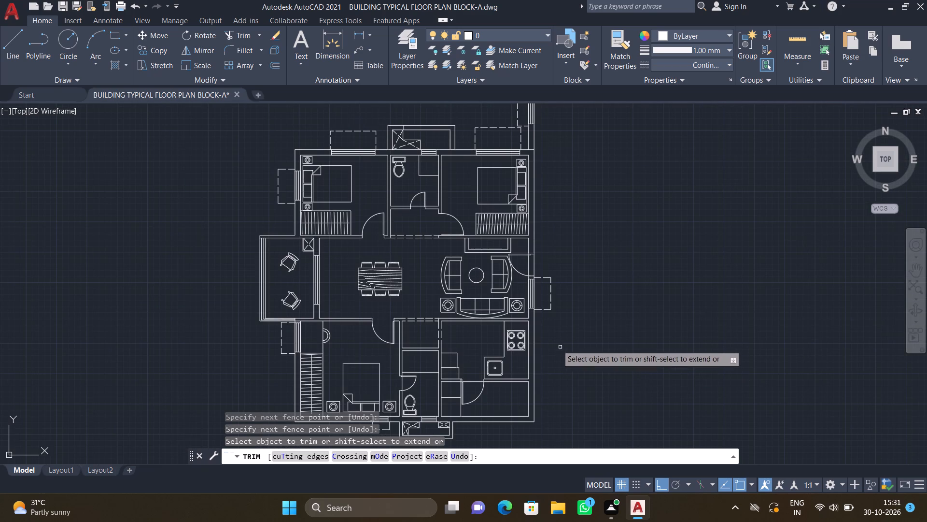
key("Return")
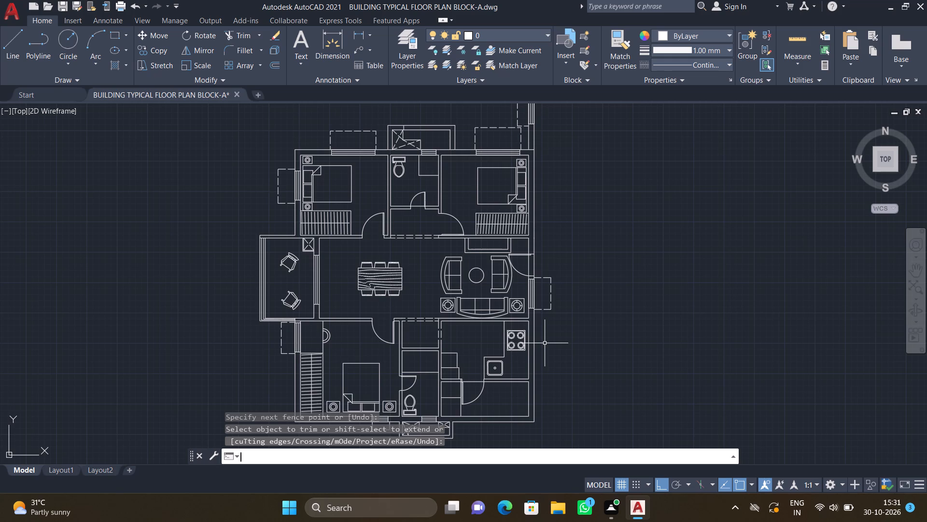
Add a multiline text label reading BEDROOM-1 with 12'0"*11'0" on the second line beside the bed in the northwest bedroom.
scroll(384, 319, "down", 1)
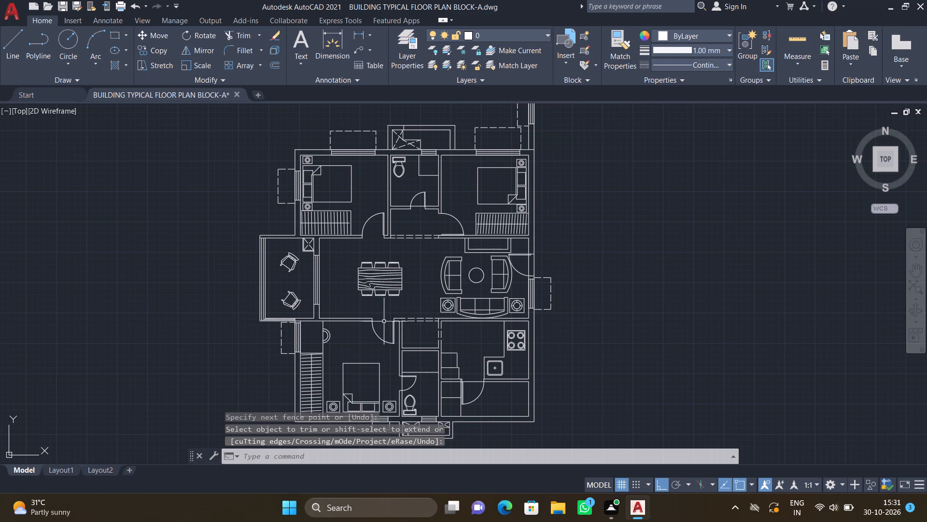
middle_click_drag(381, 276, 366, 324)
scroll(926, 521, "up", 2)
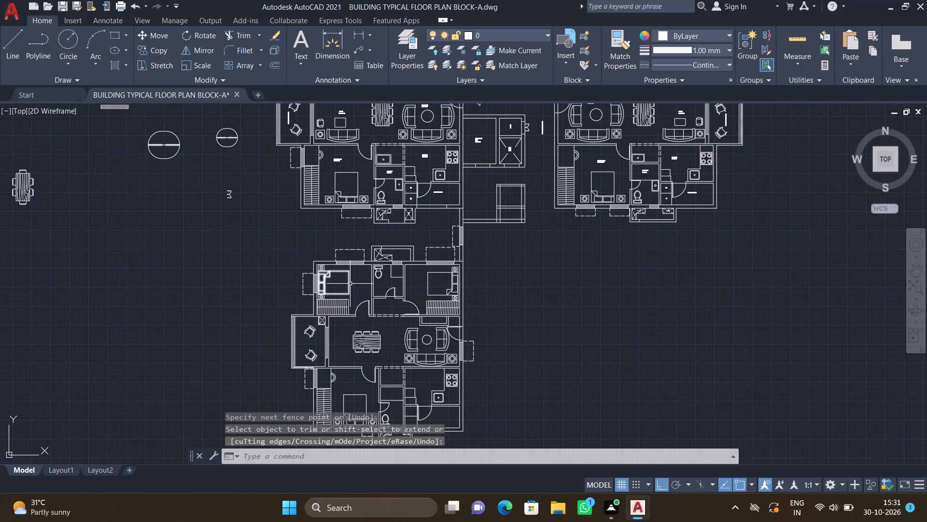
scroll(350, 283, "up", 3)
type("MT")
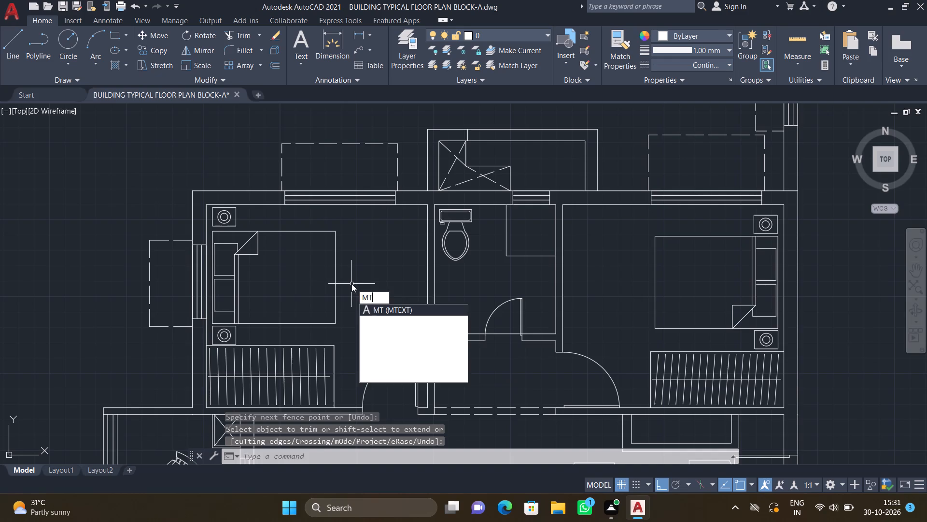
key("Return")
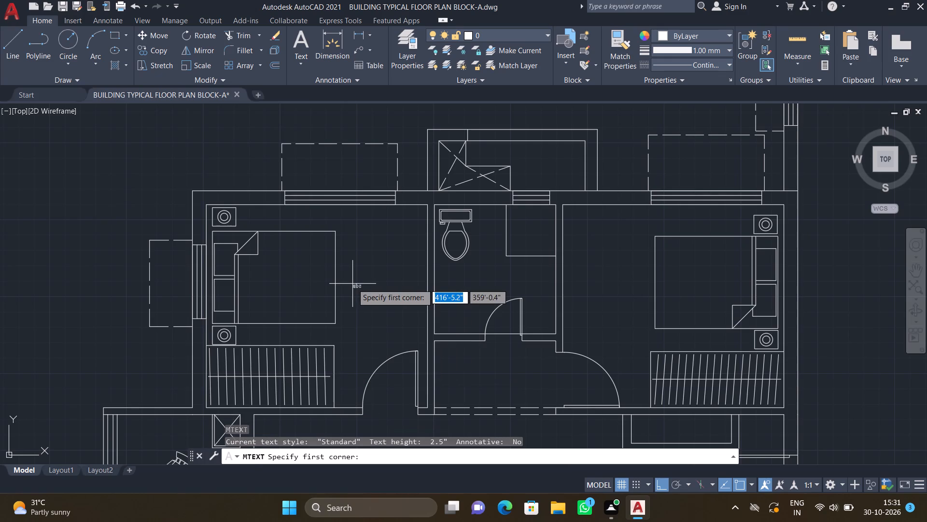
scroll(351, 283, "up", 2)
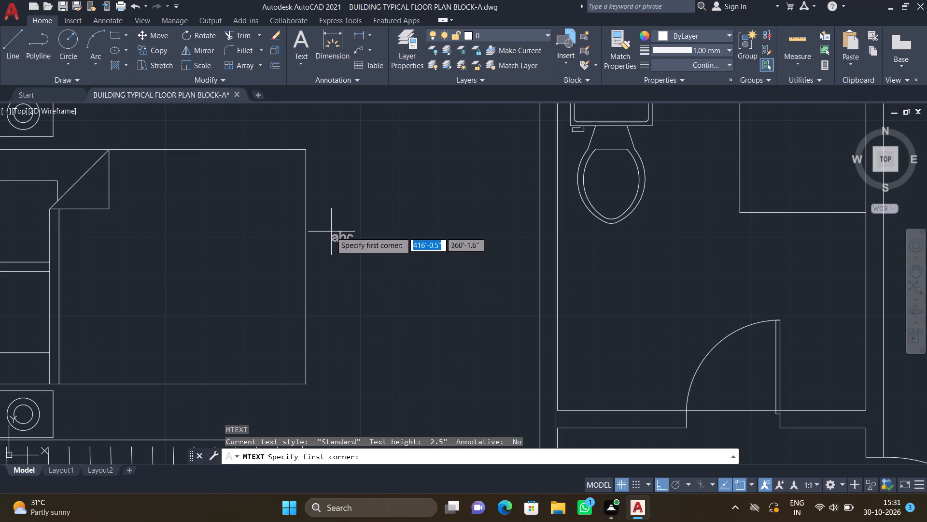
left_click_drag(323, 233, 335, 247)
scroll(400, 315, "down", 2)
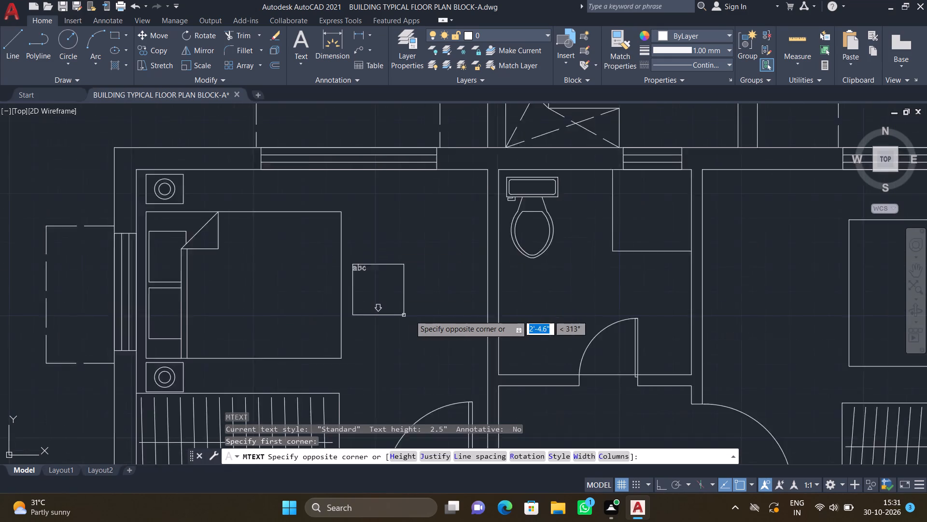
scroll(446, 315, "up", 1)
left_click(449, 316)
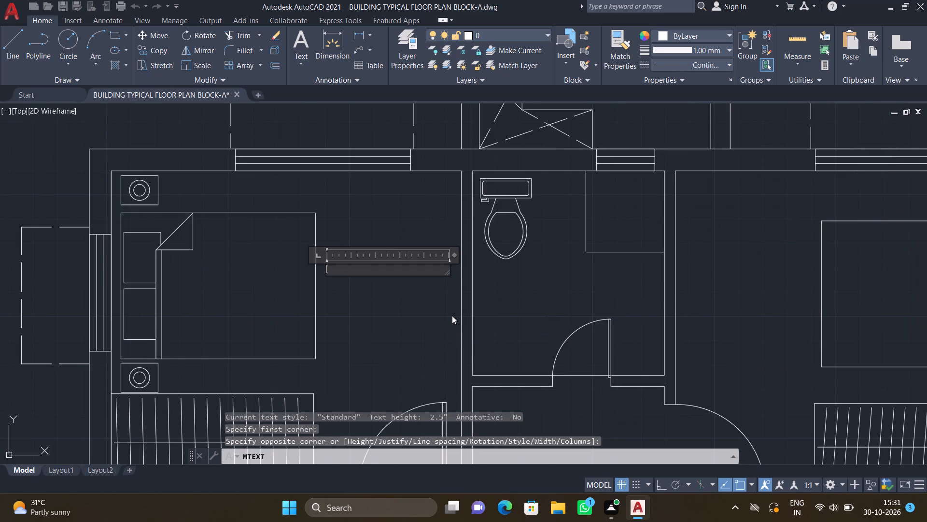
type("BEDR")
type("OOM")
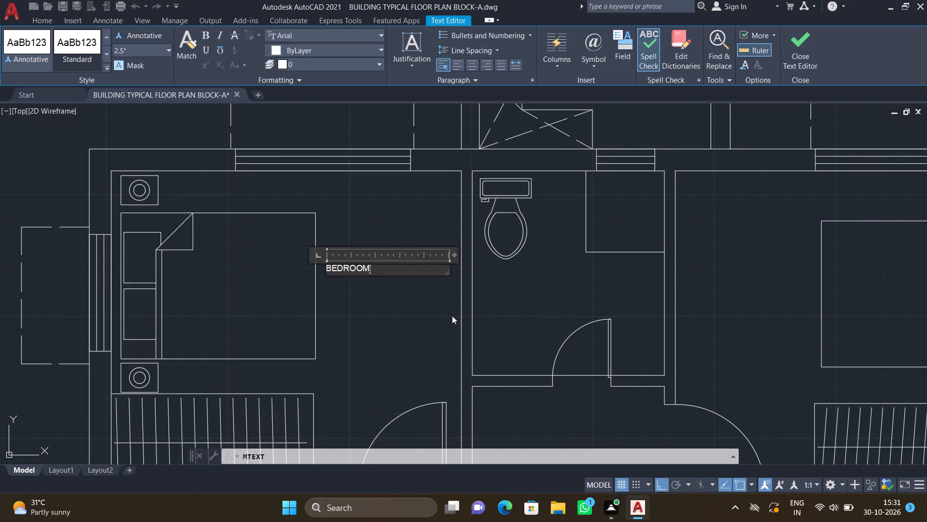
key("minus")
key("1")
key("Return")
type("12'")
type("0\"")
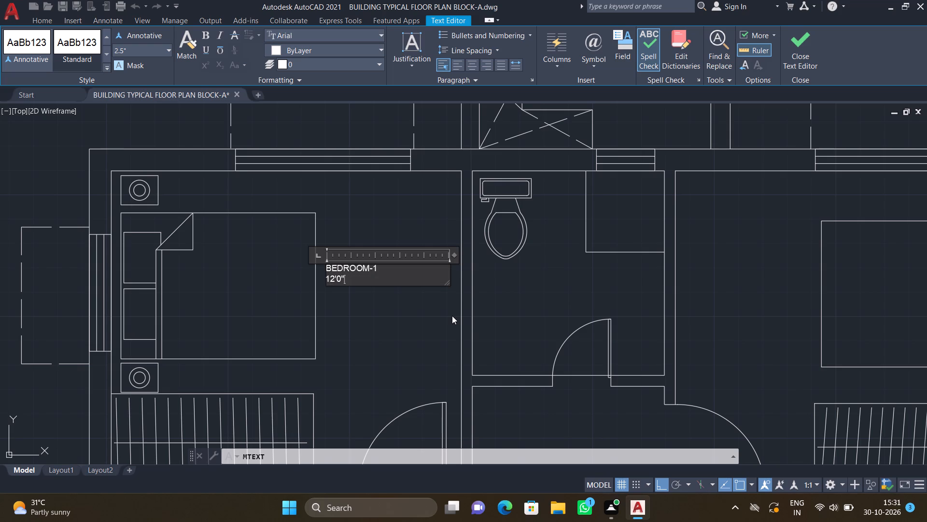
type("*11'")
type("0\"")
key("Return")
key("Escape")
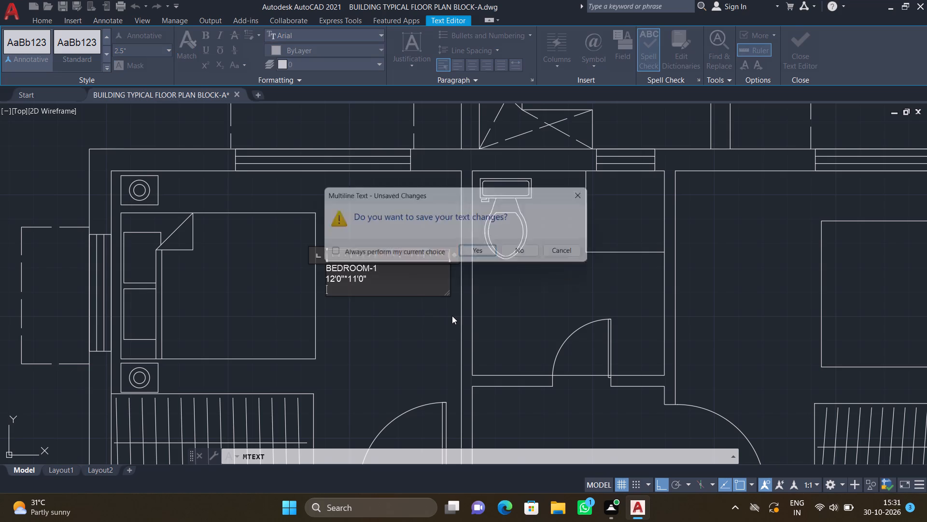
left_click(497, 253)
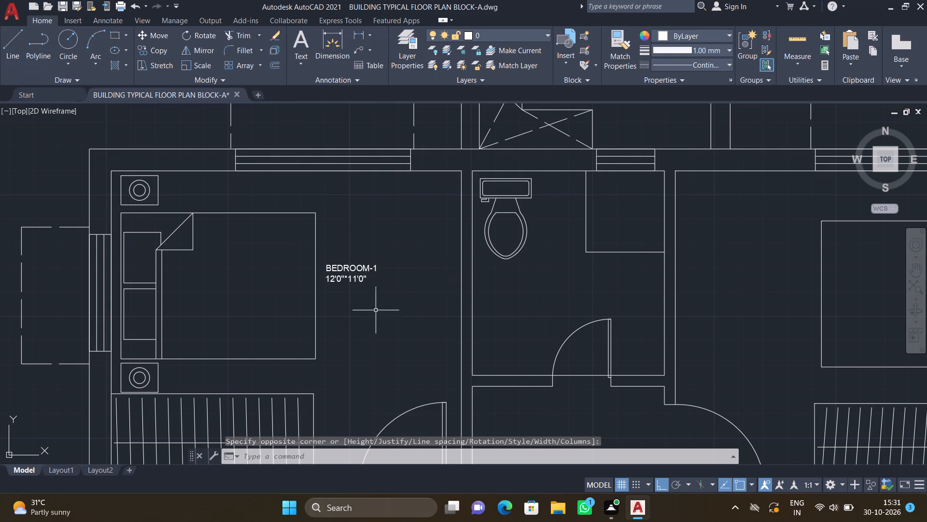
Turn Ortho off and move the BEDROOM-1 label about 6.8" straight down from its upper-left corner.
key("m")
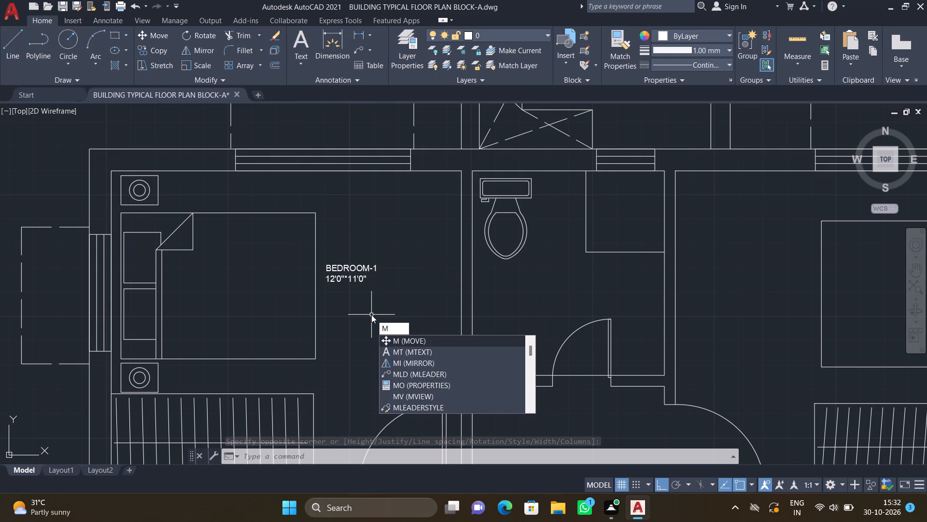
key("Return")
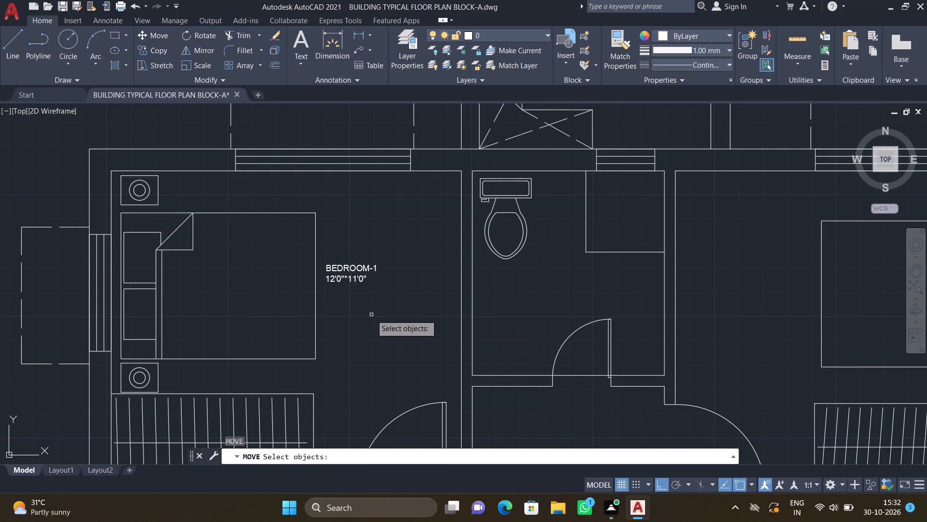
left_click(361, 273)
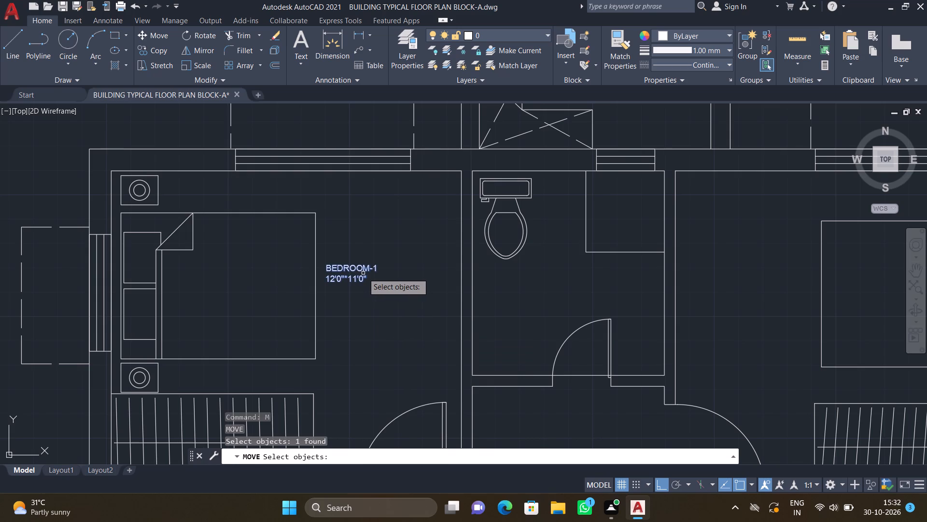
key("F8")
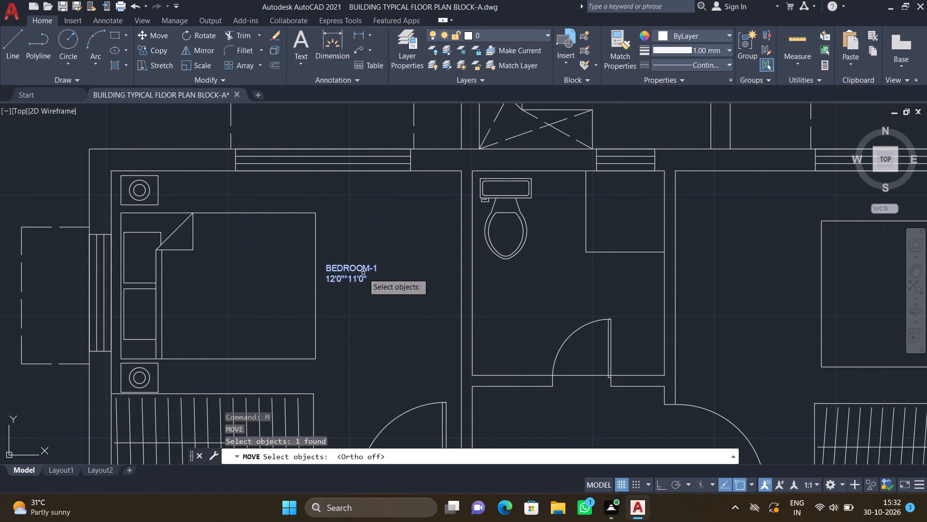
key("Return")
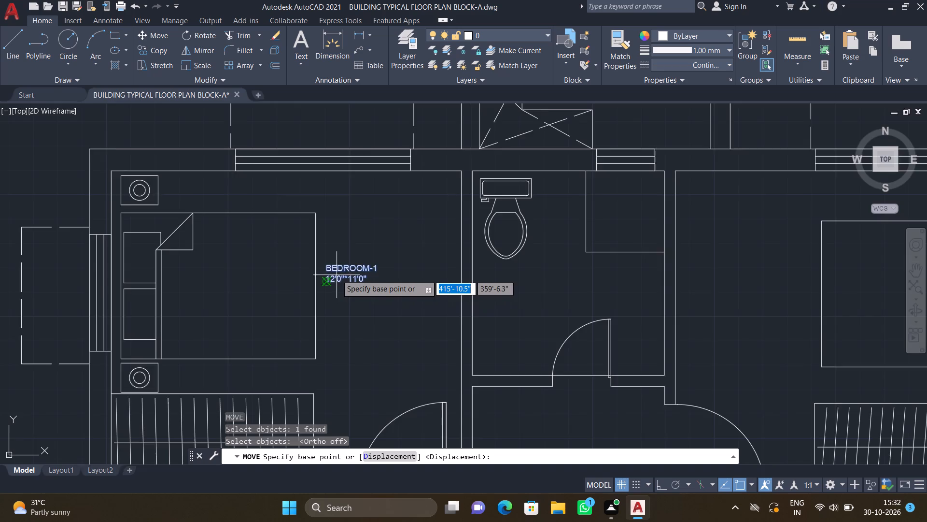
scroll(337, 274, "up", 2)
left_click_drag(304, 249, 312, 255)
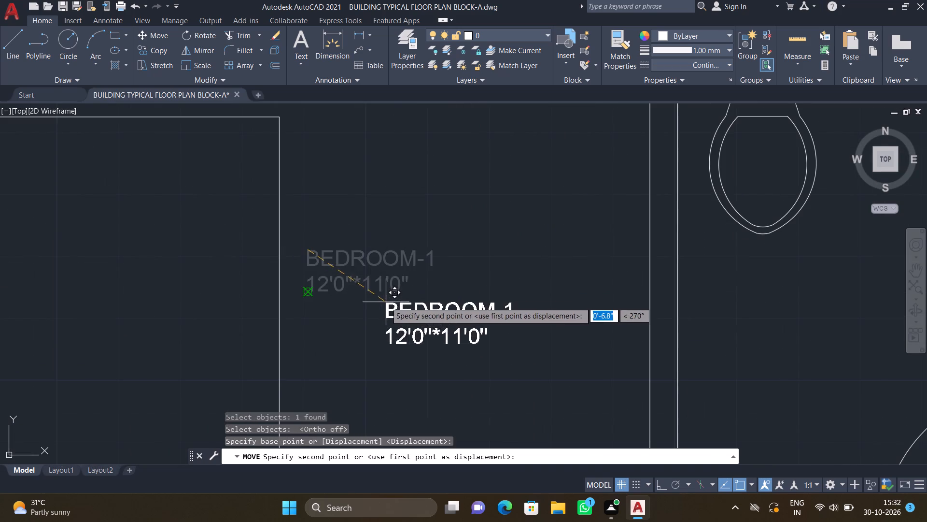
left_click(386, 302)
Move the BEDROOM-1 label a further 6.8" or so straight down beside the bed.
scroll(364, 326, "down", 2)
middle_click_drag(411, 340, 446, 279)
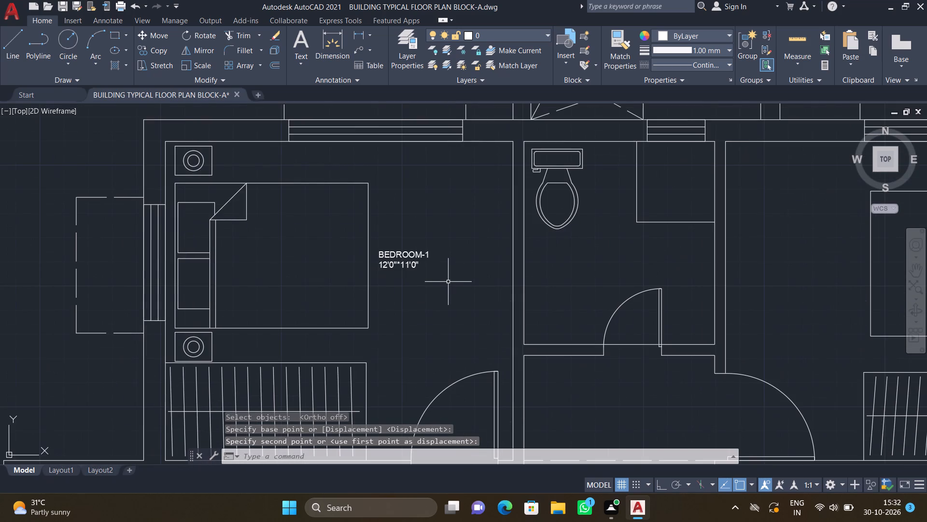
key("m")
key("Return")
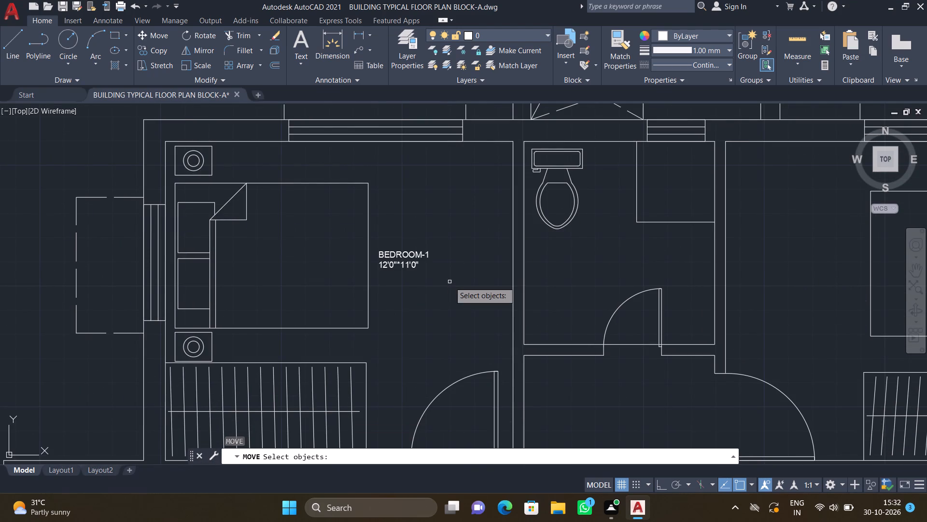
left_click(417, 256)
key("Return")
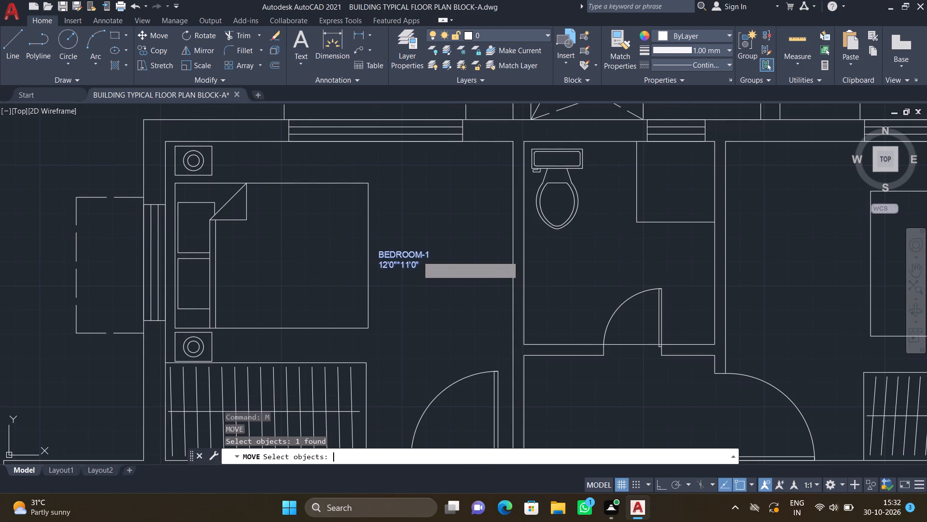
scroll(400, 256, "up", 1)
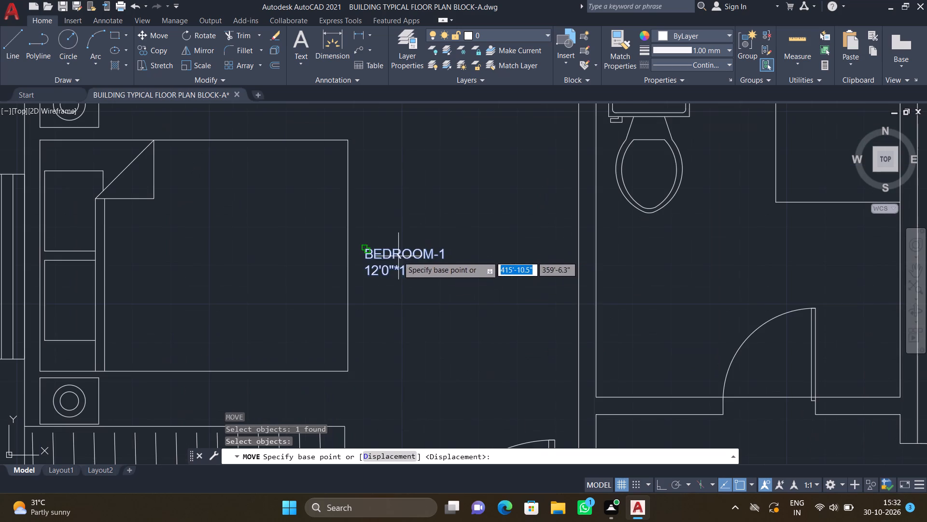
left_click_drag(365, 250, 373, 258)
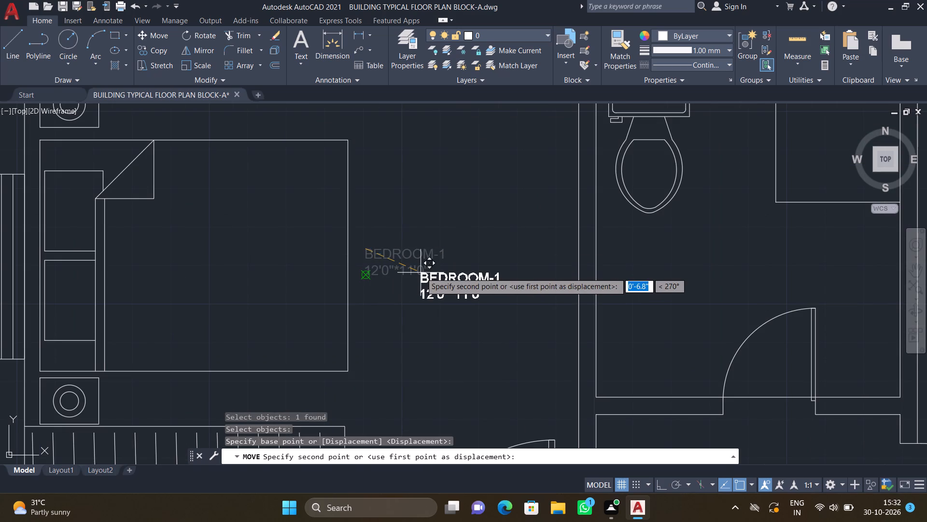
left_click(421, 273)
Add a multiline text label reading C TOILET with 6'7"*7'0" on the second line, below the WC in the toilet between the bedrooms.
scroll(447, 301, "down", 1)
middle_click_drag(469, 345, 456, 304)
scroll(460, 305, "down", 3)
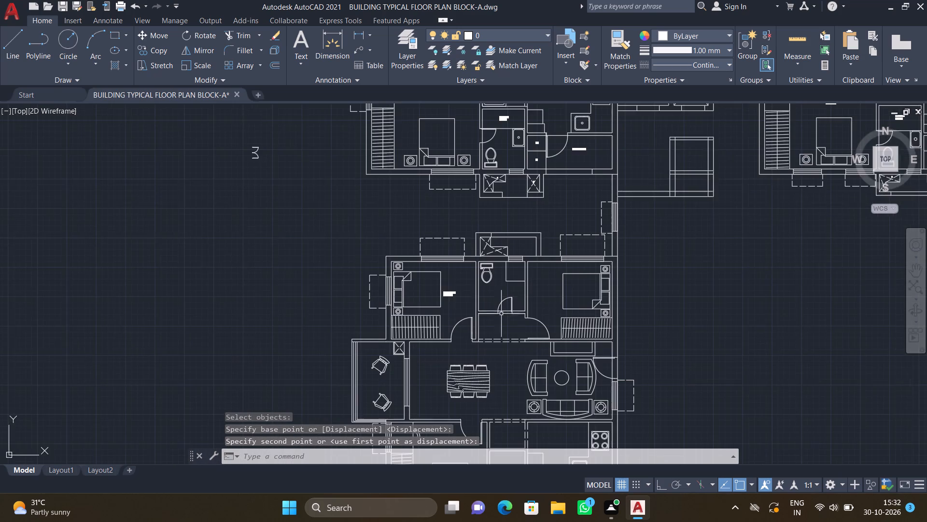
middle_click_drag(515, 312, 454, 313)
scroll(457, 297, "up", 2)
type("MT")
key("Return")
scroll(436, 302, "up", 1)
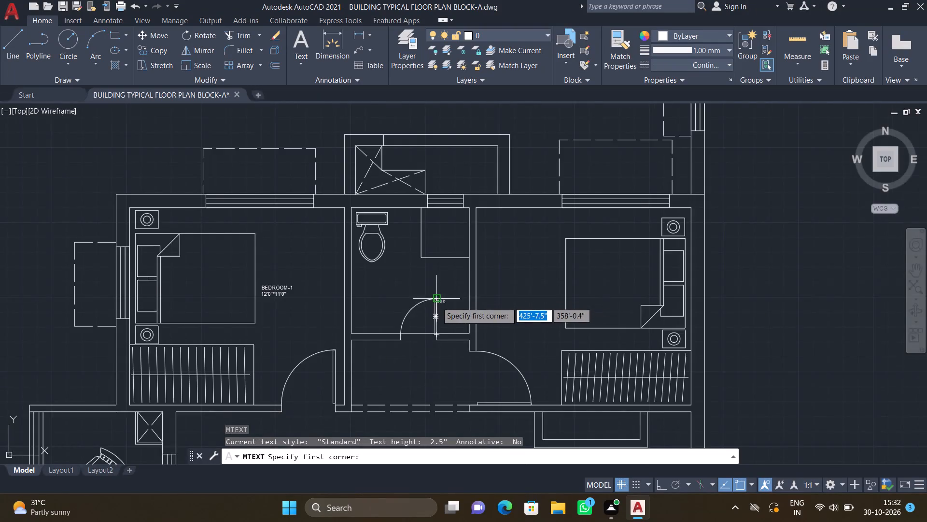
scroll(436, 302, "up", 1)
left_click(271, 230)
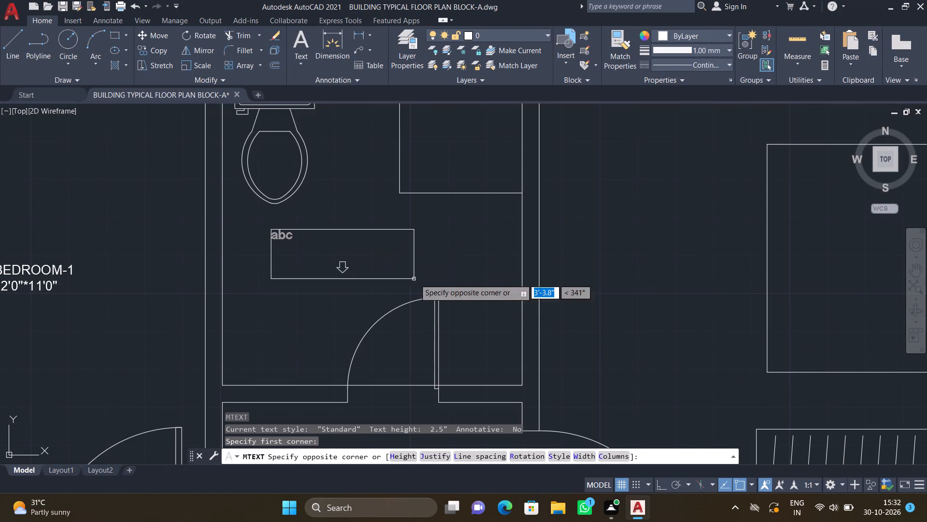
left_click(461, 276)
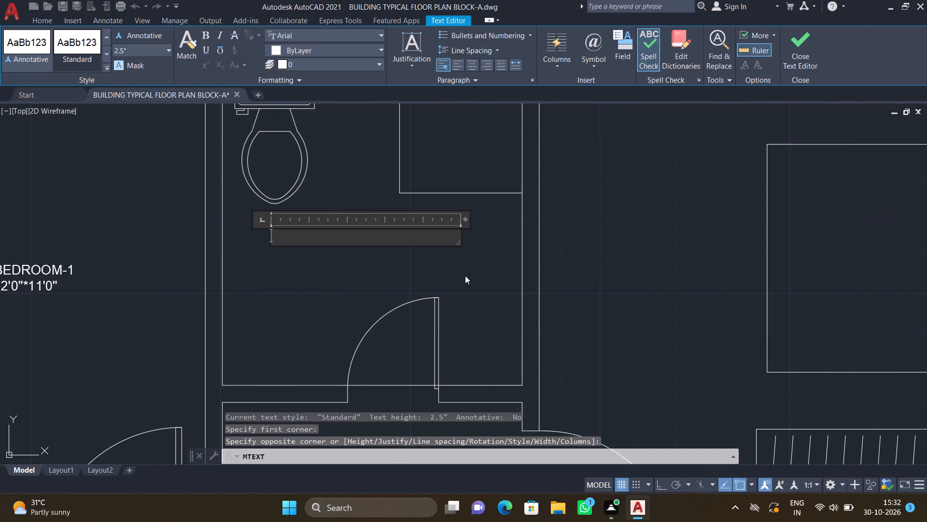
type("C TOILET")
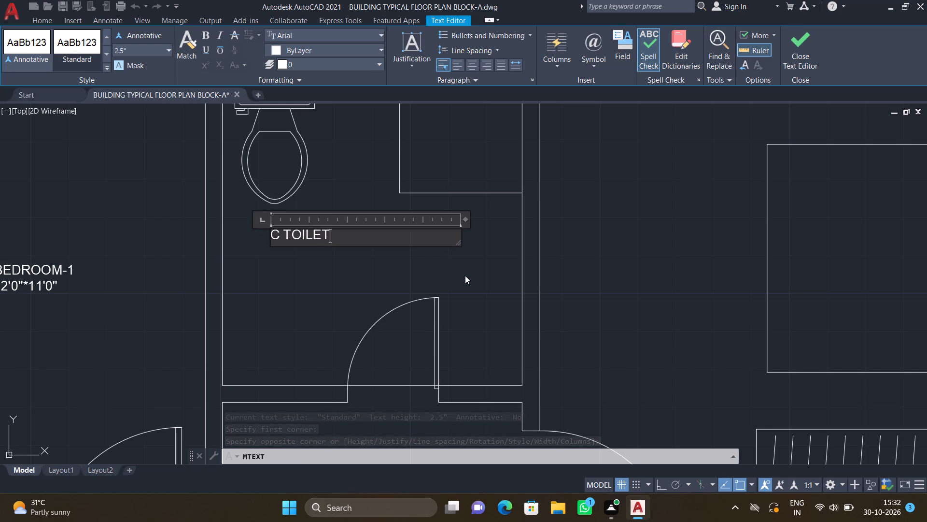
key("Return")
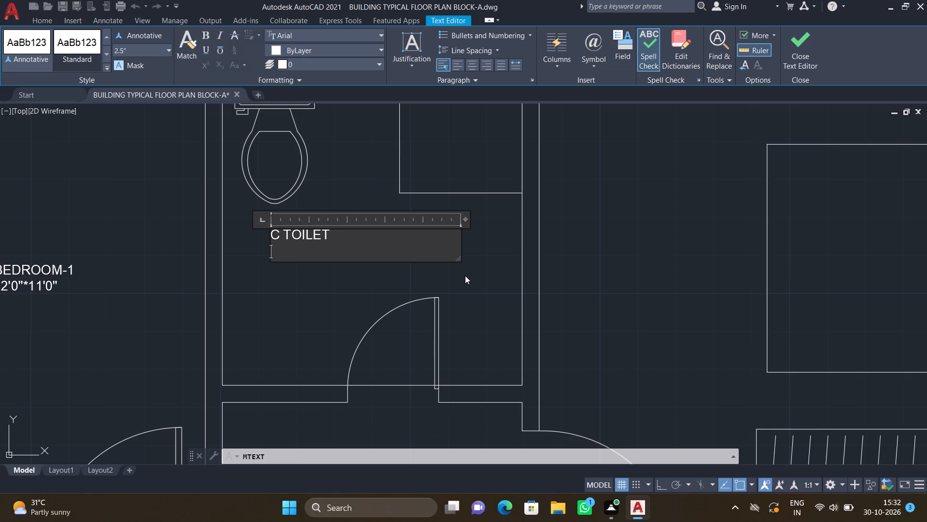
type("6'")
type("7\"*")
type("7'")
type("0\"")
key("Return")
key("Escape")
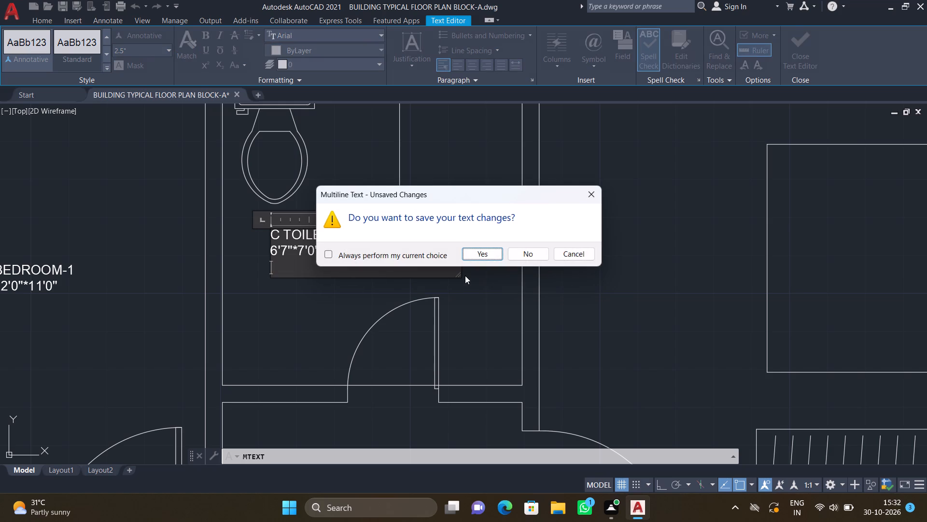
left_click(476, 250)
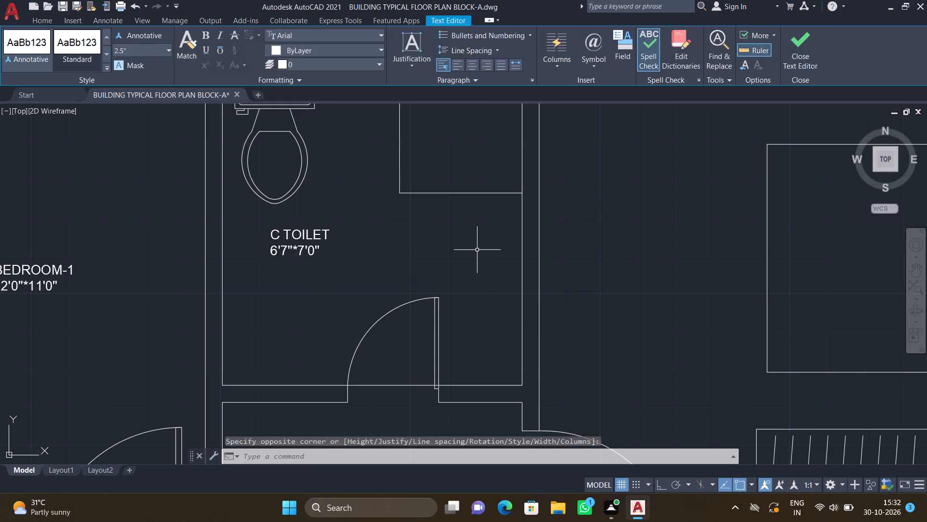
Move the C TOILET label about 1'-8.6" east and slightly south, toward the middle of the toilet.
key("m")
key("Return")
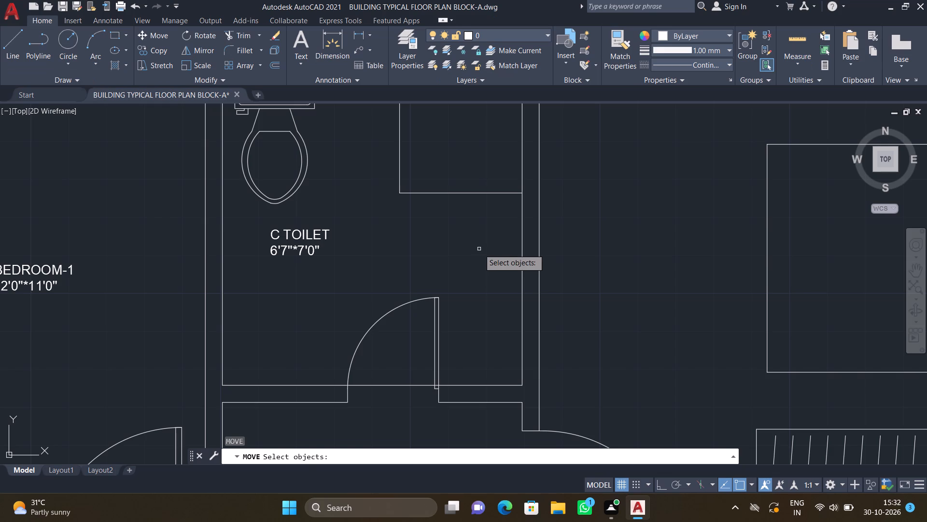
left_click(315, 250)
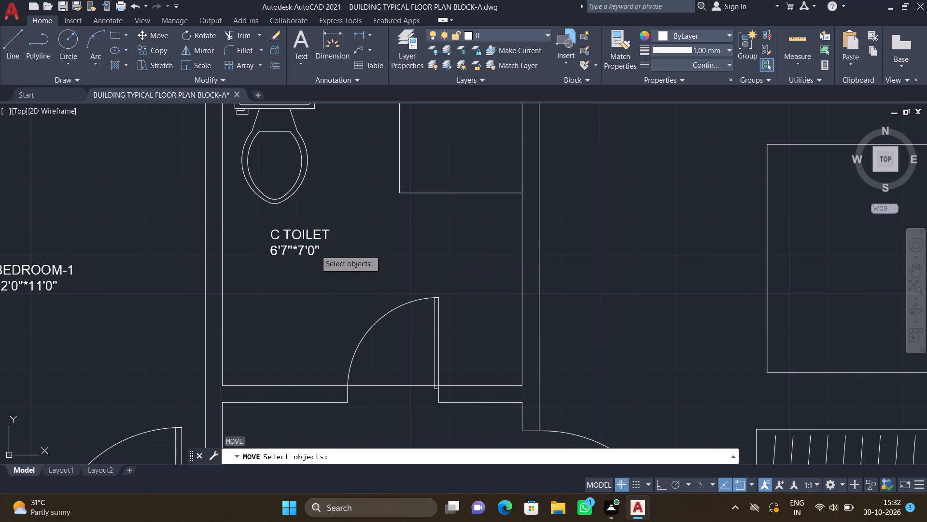
key("Return")
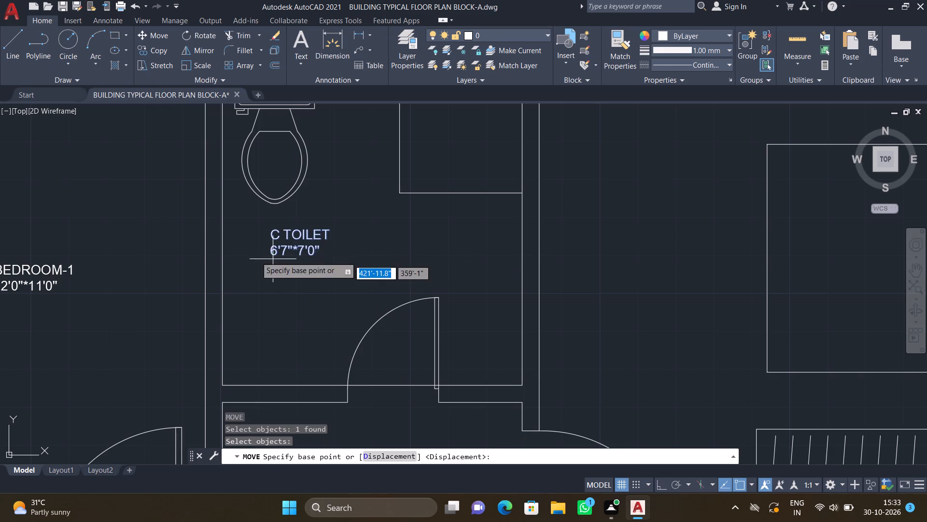
left_click(273, 226)
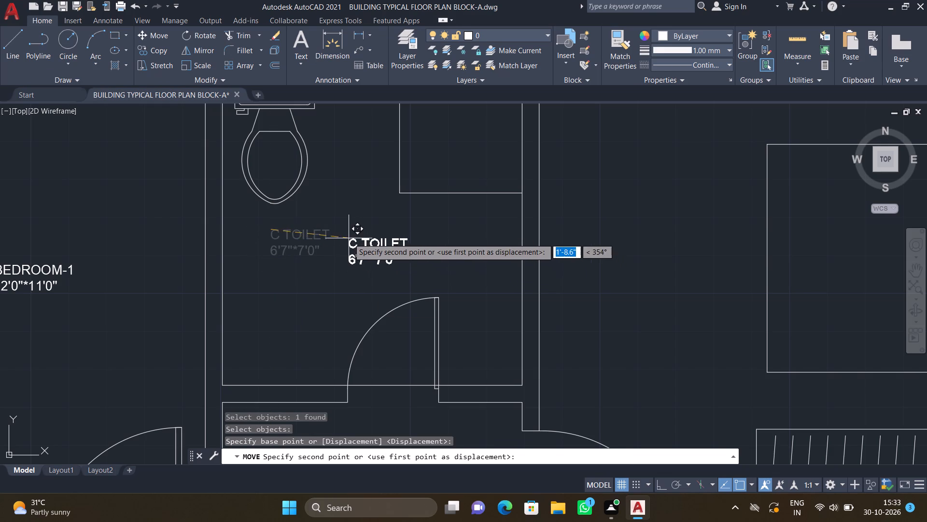
left_click(349, 238)
Add a multiline text label reading BEDROOM-2 with 12'0"*11'0" on the second line, between the toilet wall and bed in the northeast bedroom.
scroll(363, 243, "down", 2)
middle_click_drag(461, 288, 431, 307)
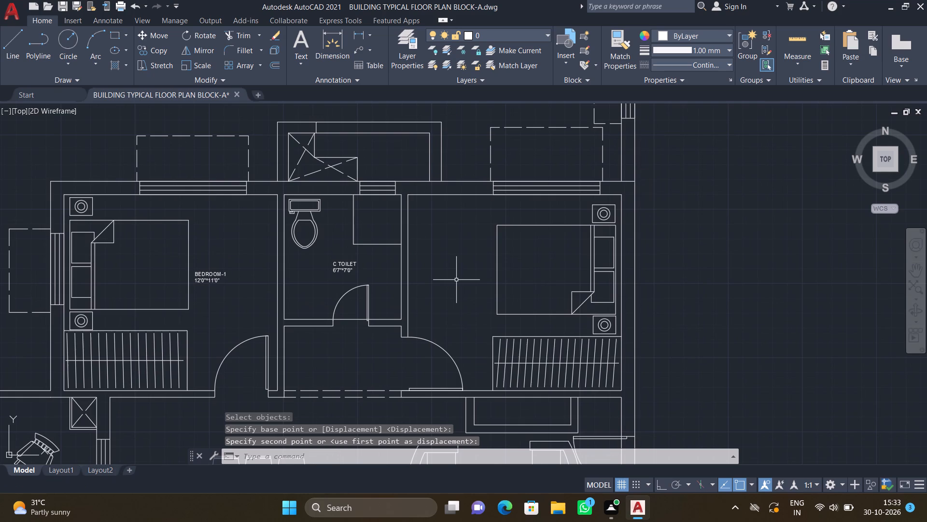
type("MT")
key("Return")
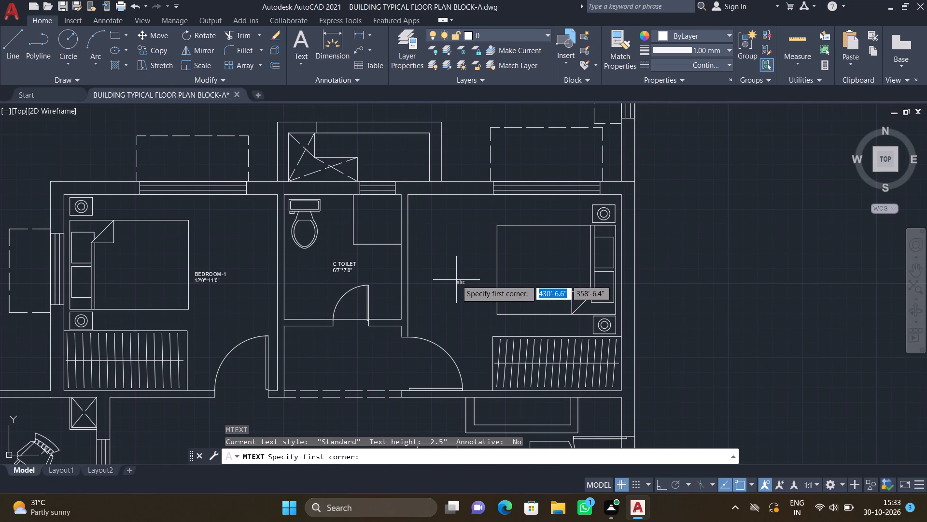
scroll(441, 281, "up", 1)
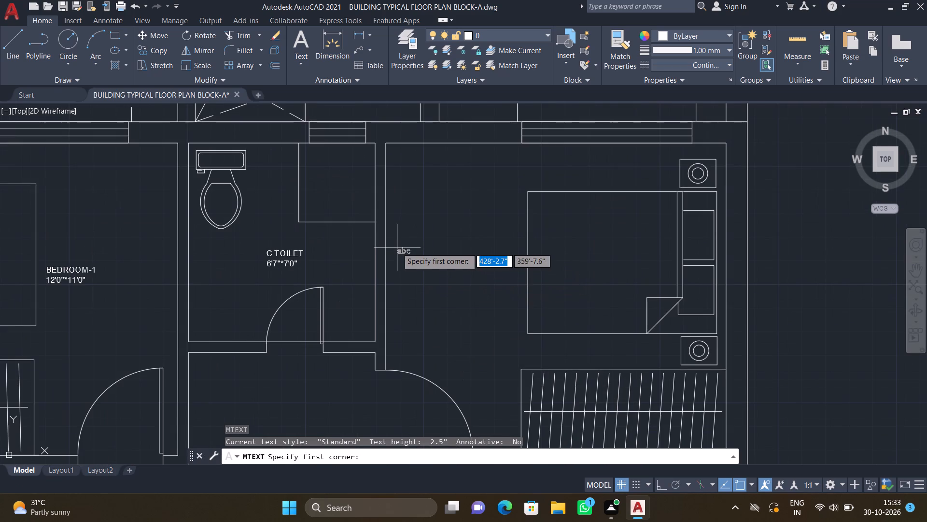
left_click_drag(397, 247, 406, 251)
scroll(521, 289, "up", 1)
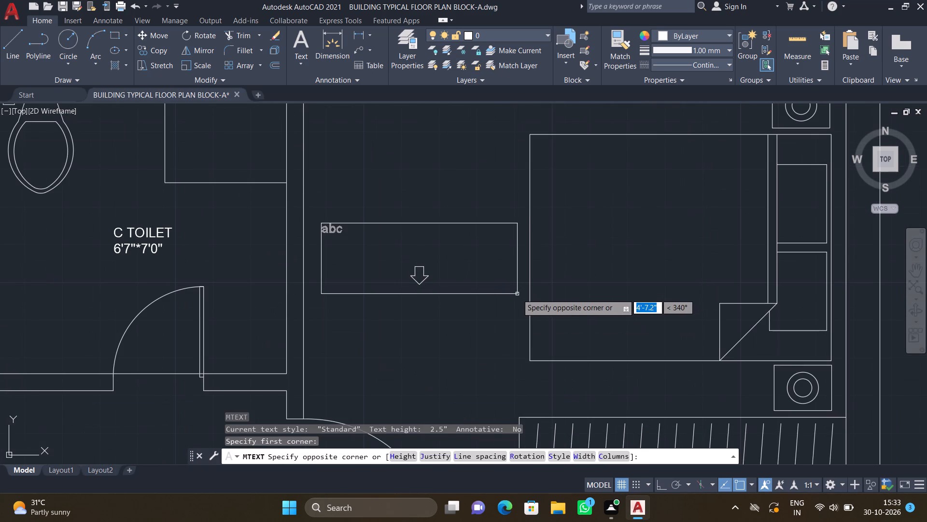
left_click(509, 294)
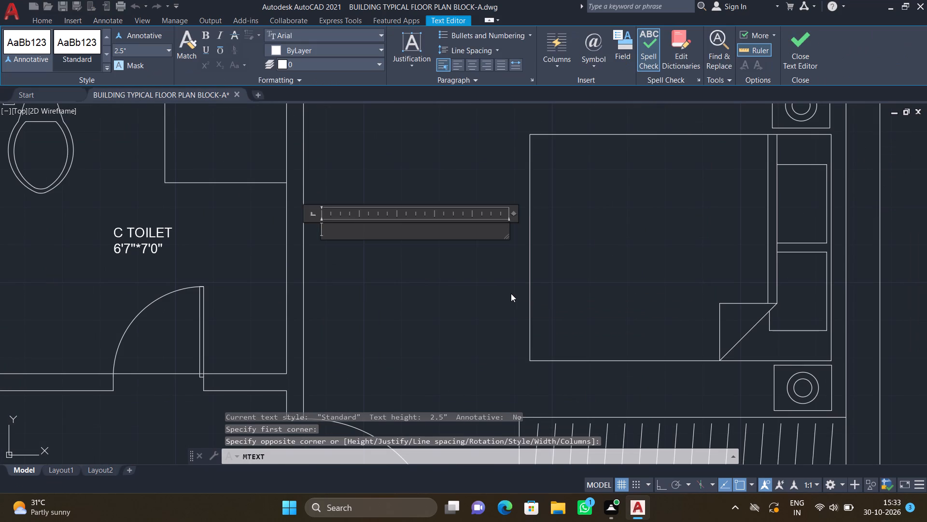
type("BEDROOM")
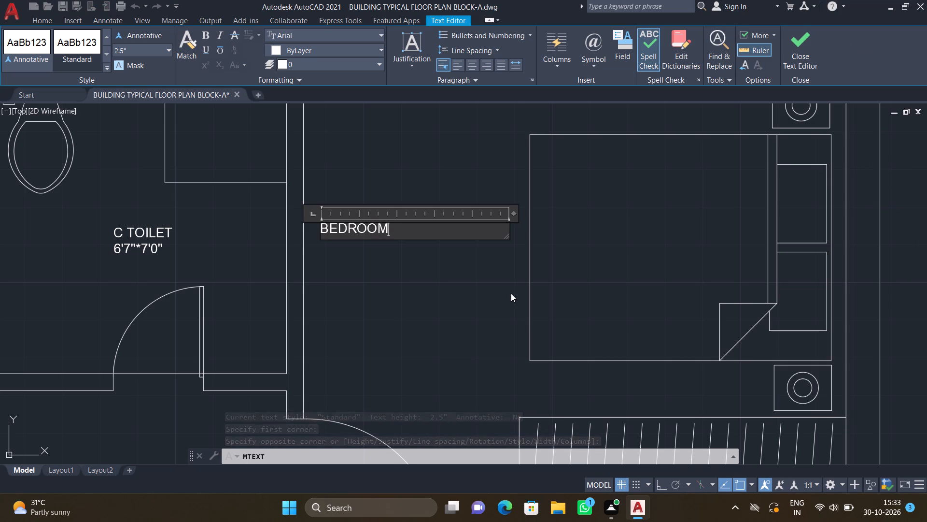
type("-2")
key("Return")
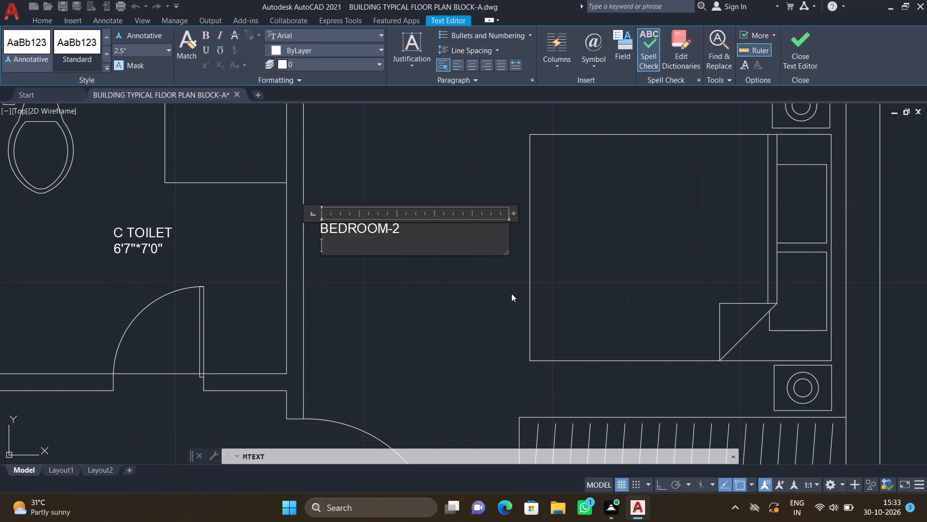
type("12'")
type("0\"*")
type("11'")
type("0\"")
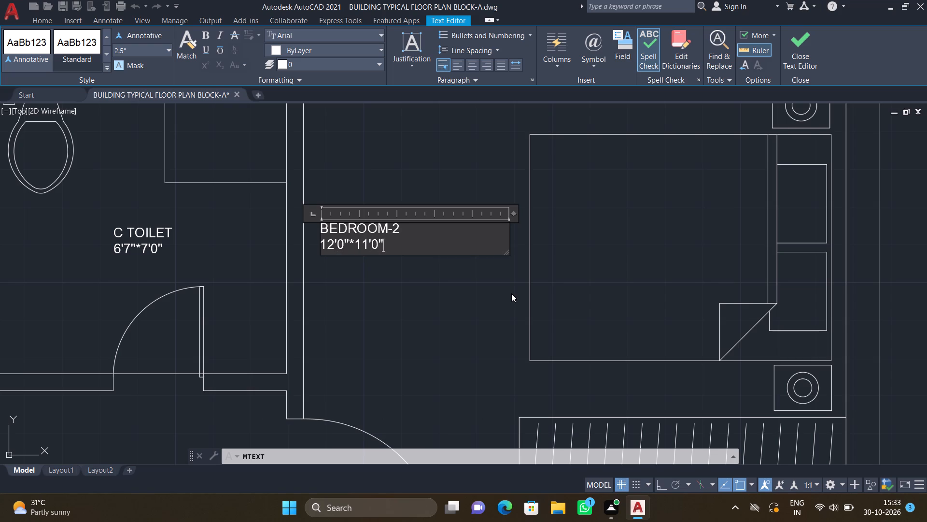
key("Return")
key("Escape")
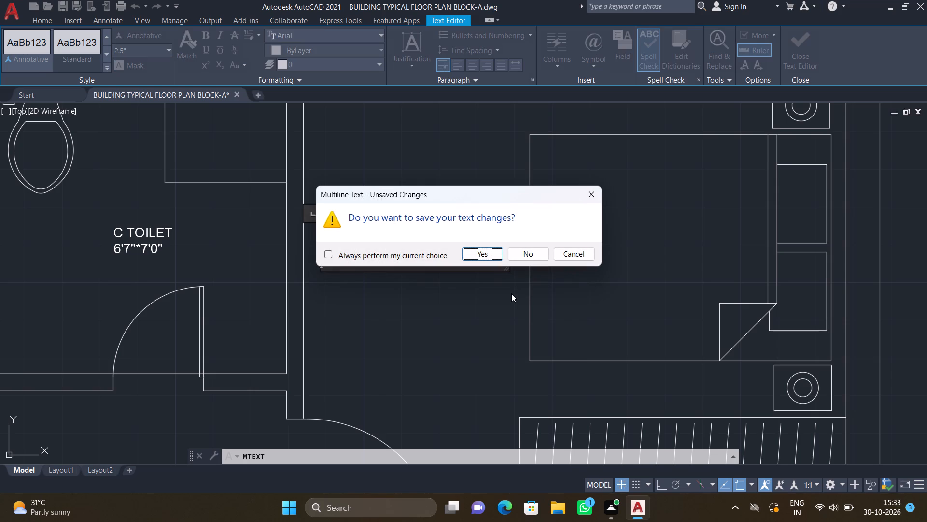
left_click(495, 255)
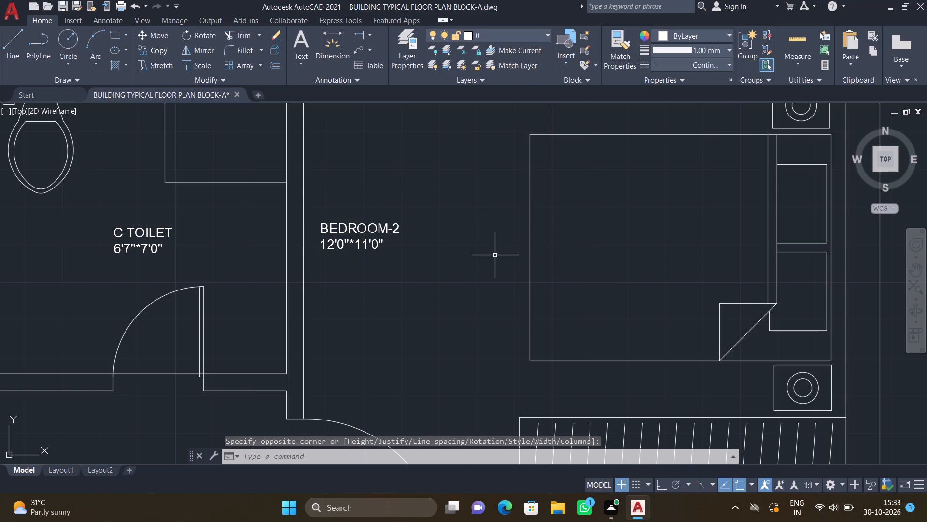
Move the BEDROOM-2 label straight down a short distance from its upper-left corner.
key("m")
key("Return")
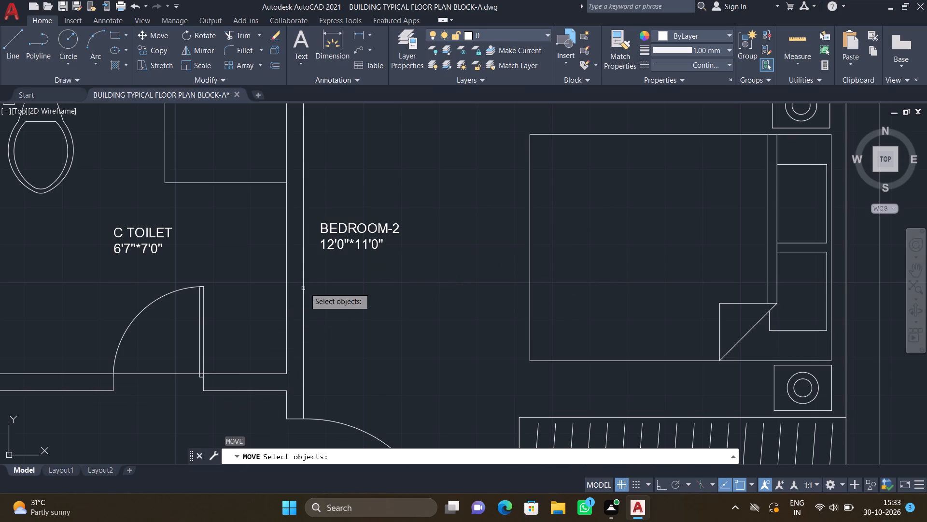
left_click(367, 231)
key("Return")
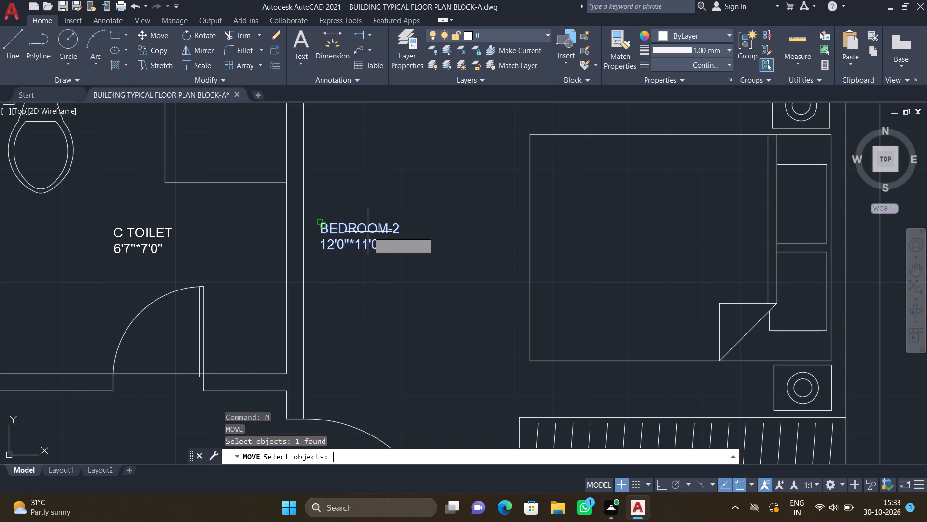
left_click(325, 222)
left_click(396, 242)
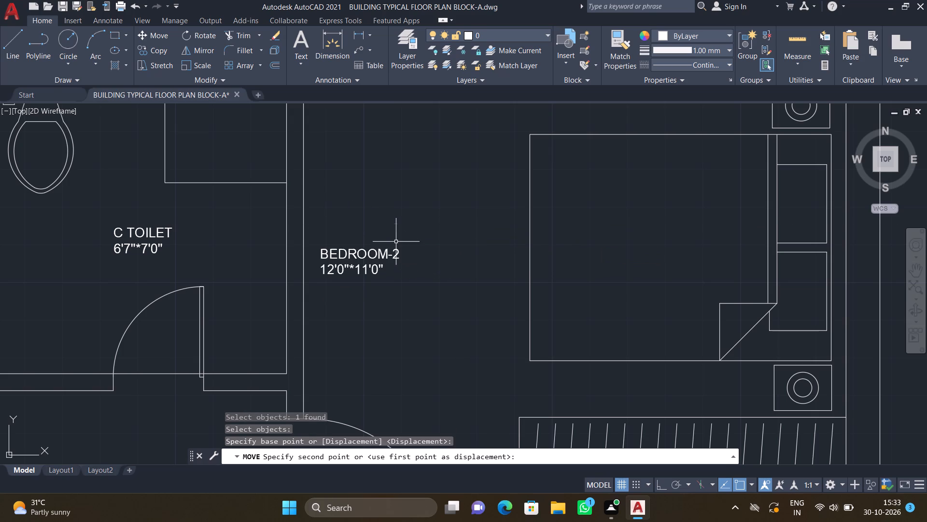
Move the BEDROOM-2 label east and slightly north from its upper-left corner, toward the bed.
key("m")
key("Return")
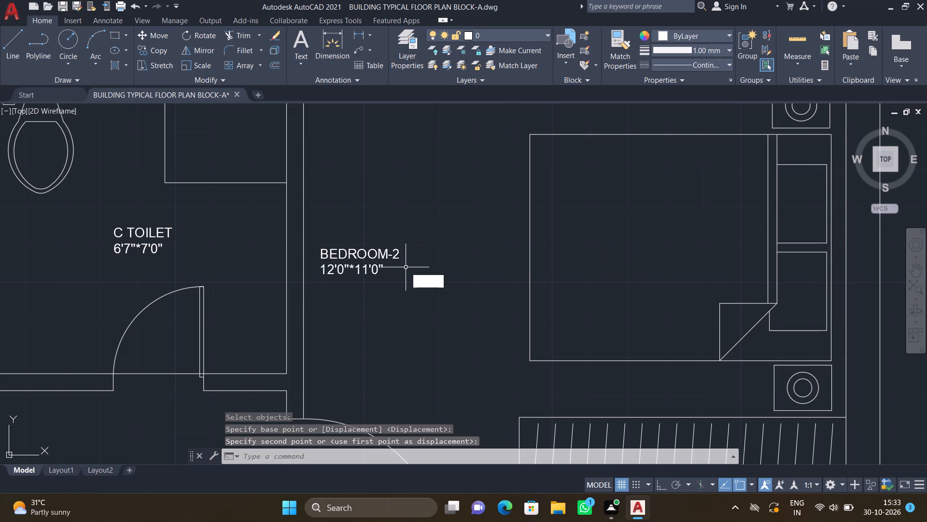
left_click(400, 252)
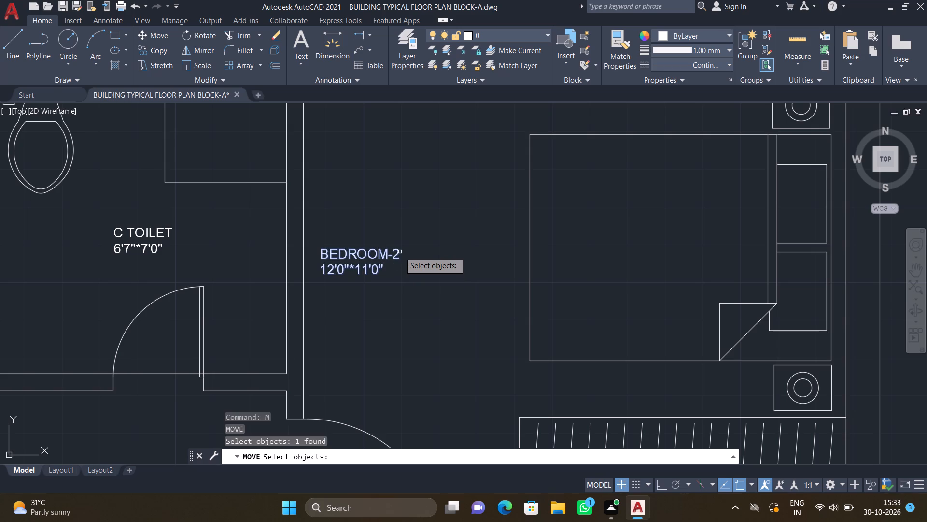
key("Return")
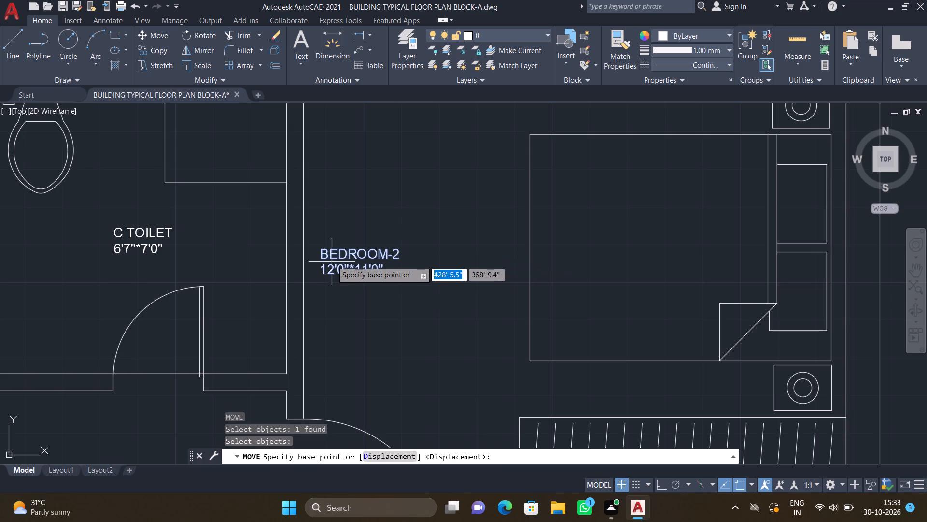
left_click(323, 251)
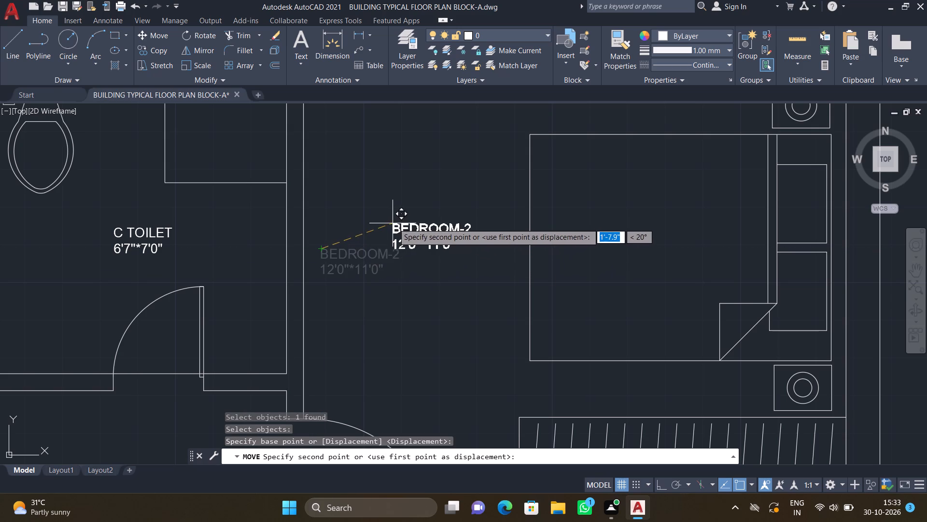
left_click(404, 231)
scroll(406, 234, "down", 3)
middle_click_drag(396, 290, 475, 224)
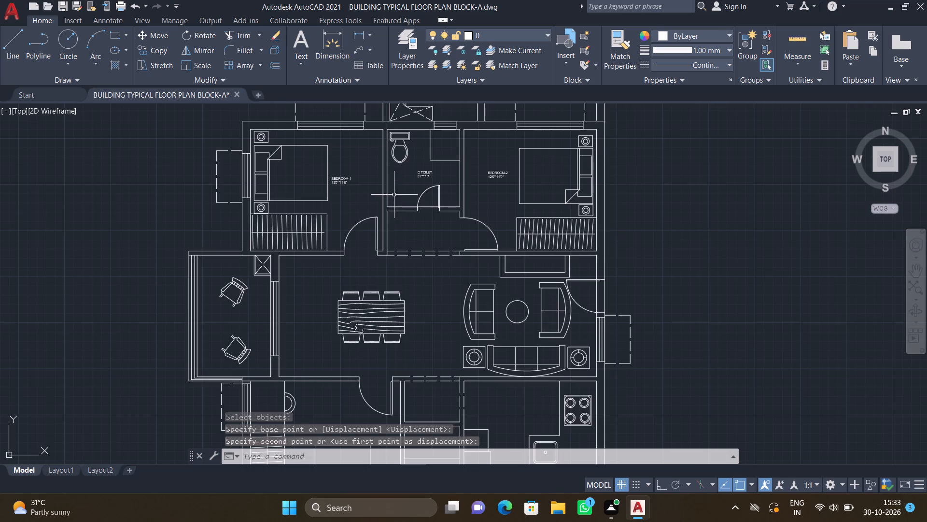
Draw a rectangle about 1'-5" wide by 2'-3" high in the southwest corner of the C TOILET.
scroll(427, 174, "up", 1)
scroll(375, 205, "up", 1)
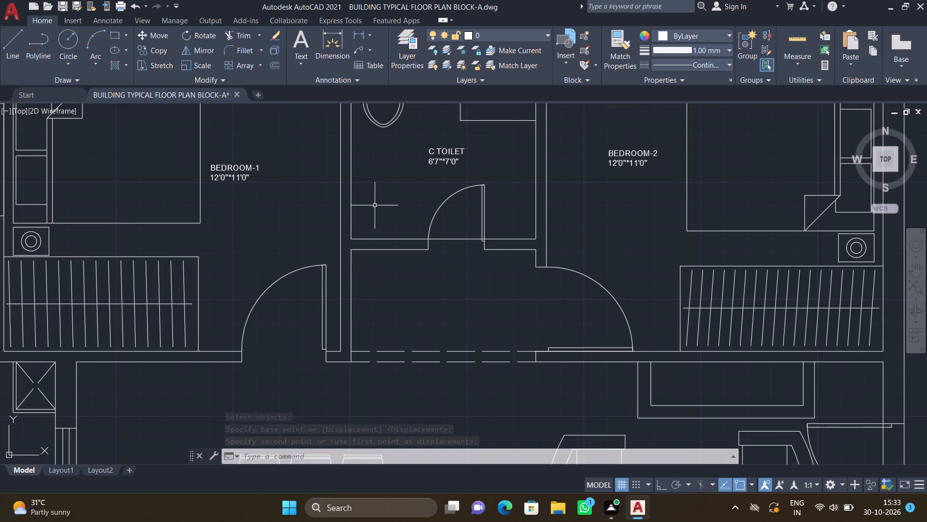
type("REC")
key("Return")
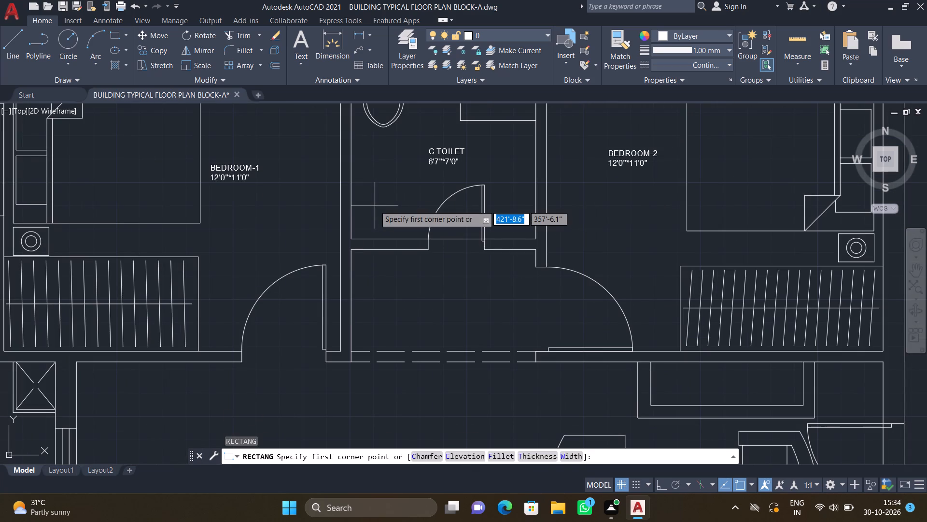
left_click(351, 238)
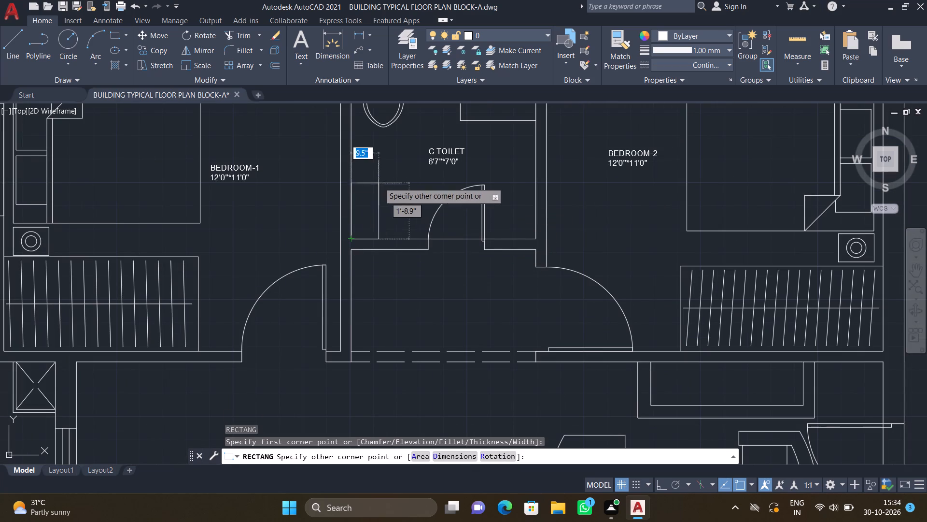
middle_click_drag(383, 183, 386, 224)
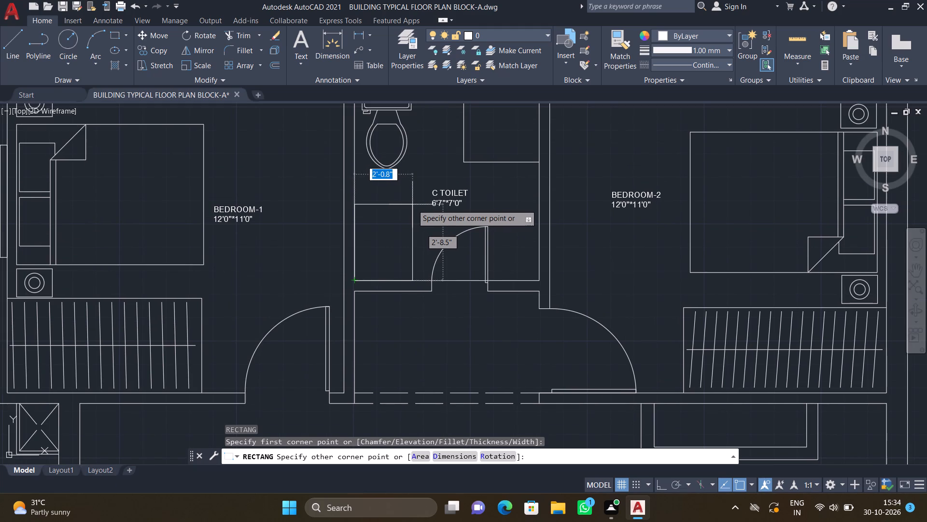
scroll(392, 205, "up", 2)
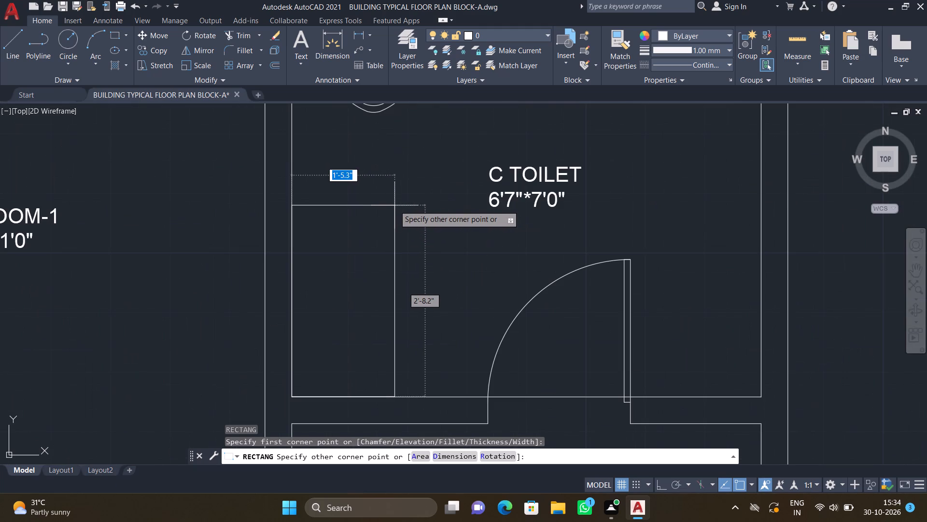
left_click(396, 233)
scroll(374, 275, "down", 2)
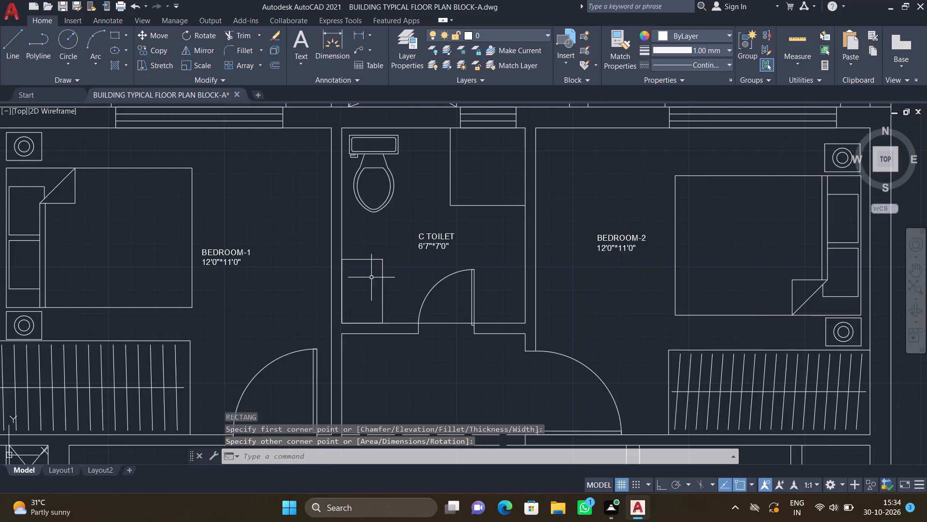
Draw an inner rectangle about 1'-3" wide by 2'-0" high, inset within the new rectangle in the toilet's southwest corner.
middle_click_drag(360, 298, 393, 246)
type("REC")
key("Return")
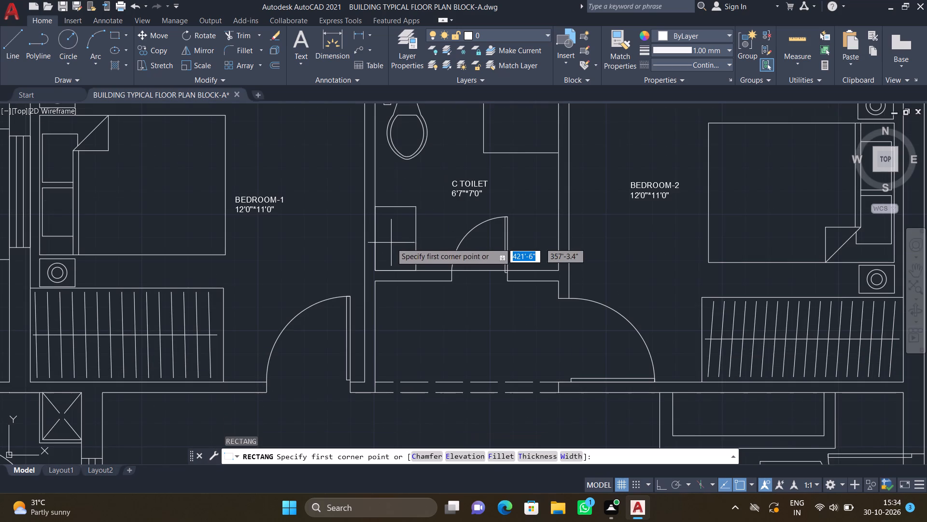
scroll(385, 229, "up", 2)
scroll(363, 180, "up", 1)
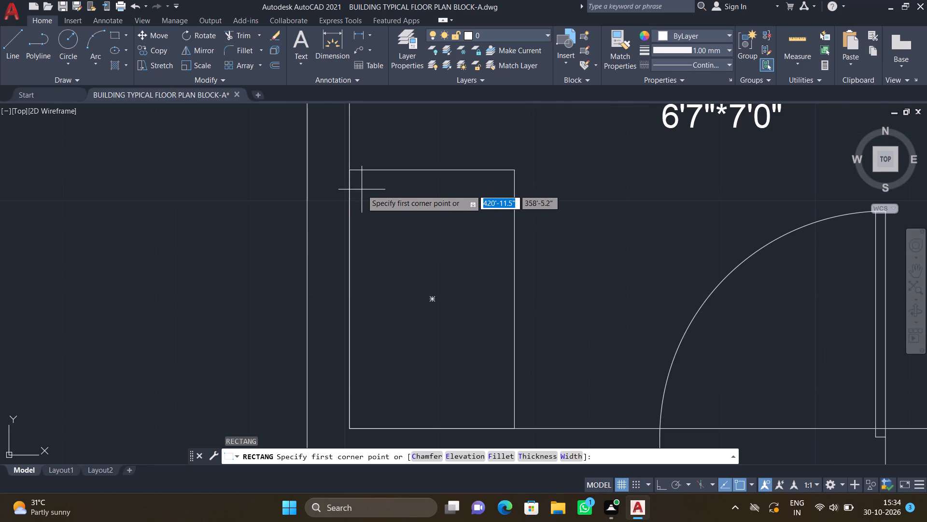
left_click_drag(361, 184, 368, 193)
scroll(545, 205, "down", 1)
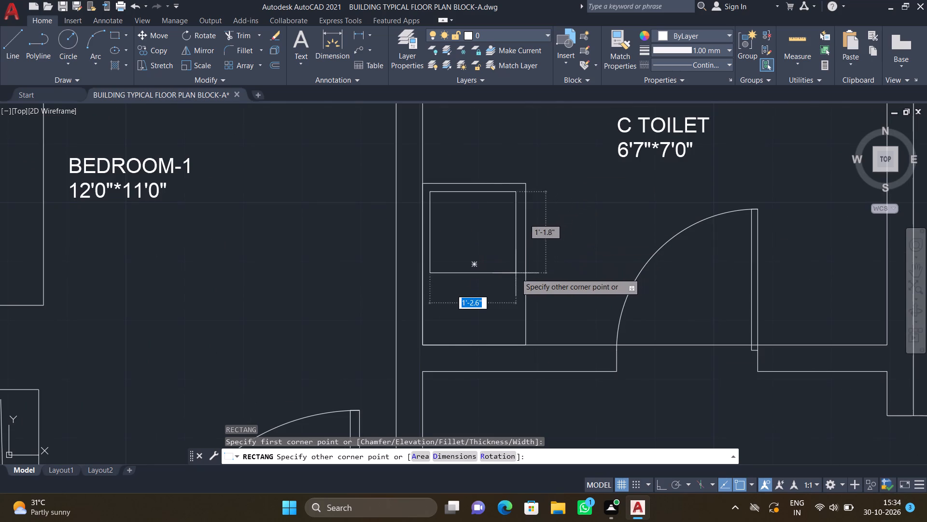
middle_click_drag(509, 279, 496, 243)
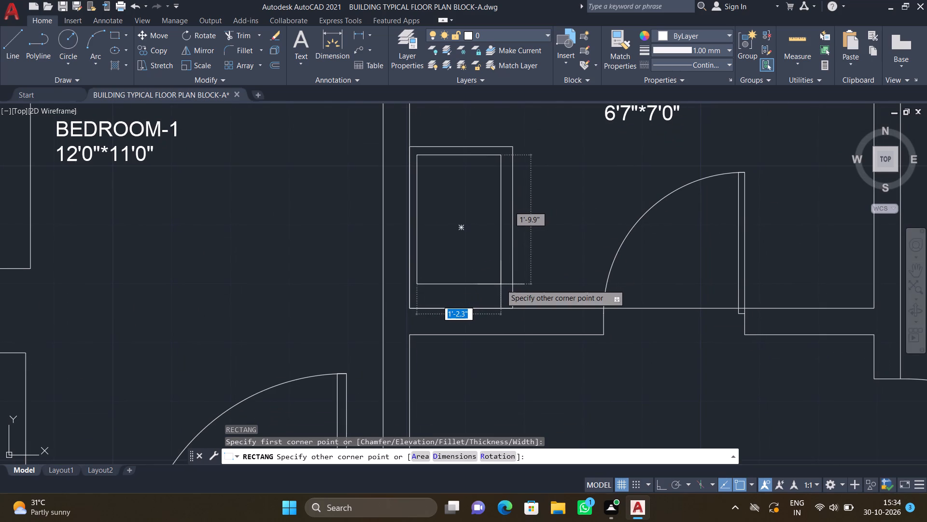
scroll(501, 284, "up", 1)
scroll(506, 288, "down", 2)
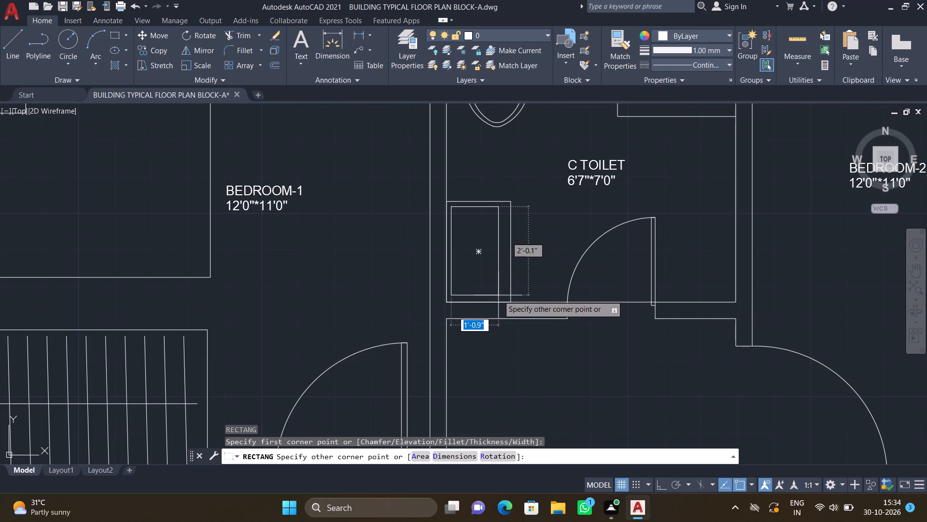
scroll(501, 294, "up", 1)
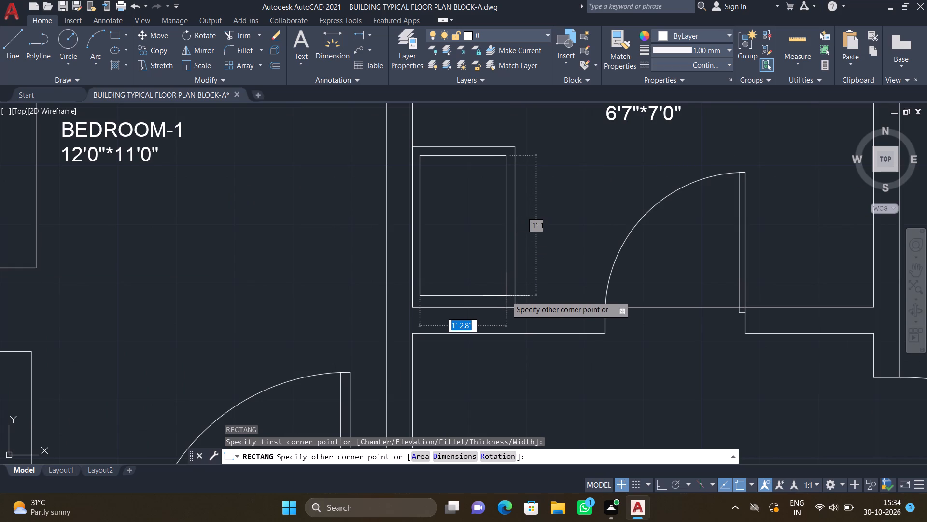
left_click(506, 297)
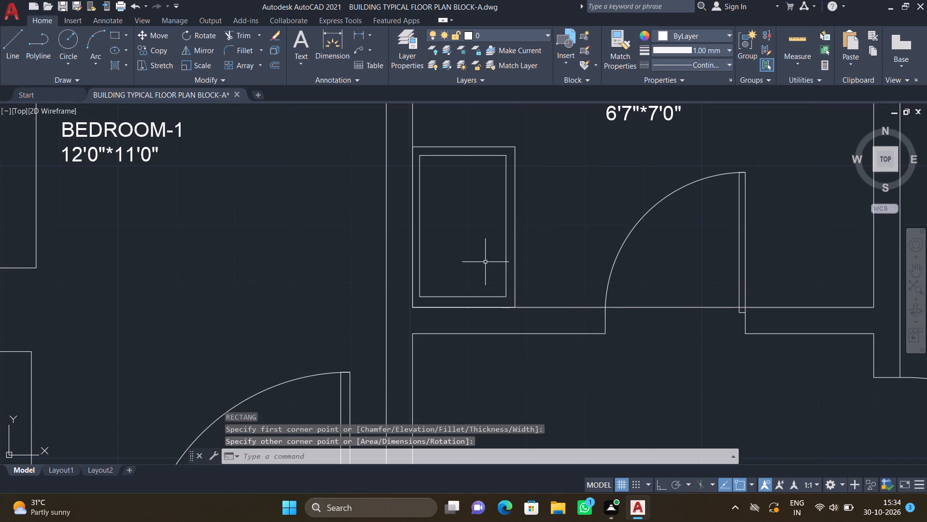
Fillet all four corners of the inner basin rectangle with a 3" radius.
key("f")
key("Return")
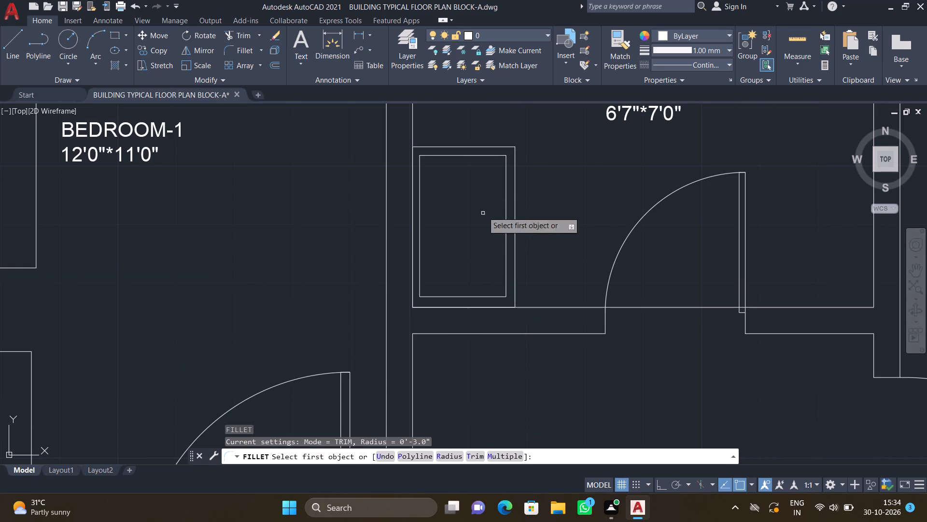
left_click(472, 155)
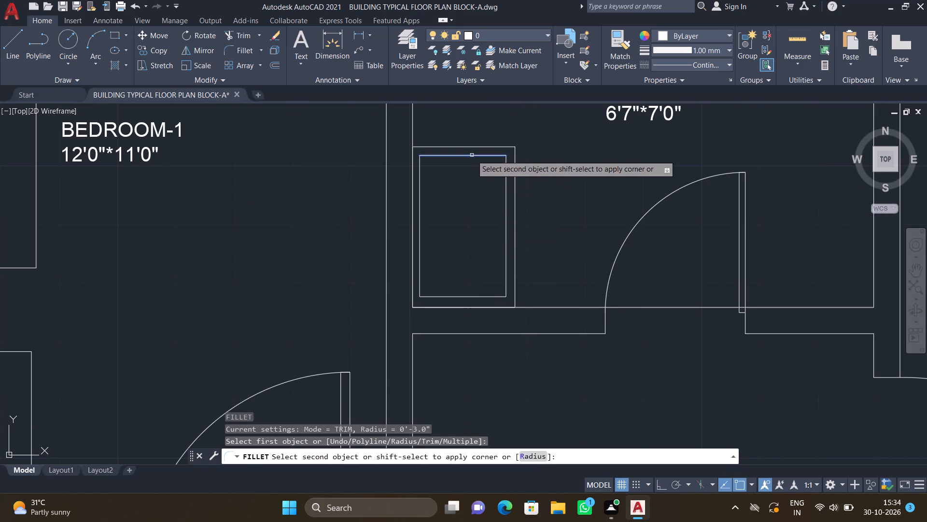
left_click(419, 188)
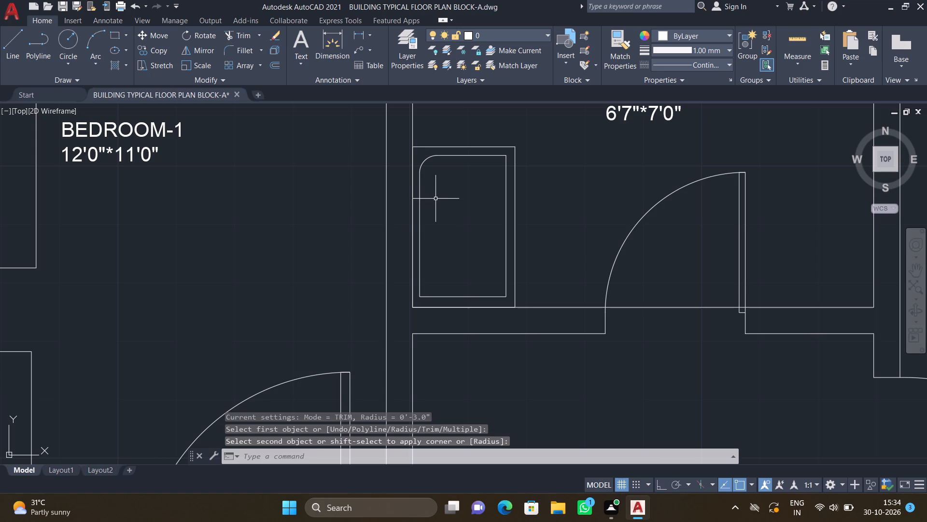
key("space")
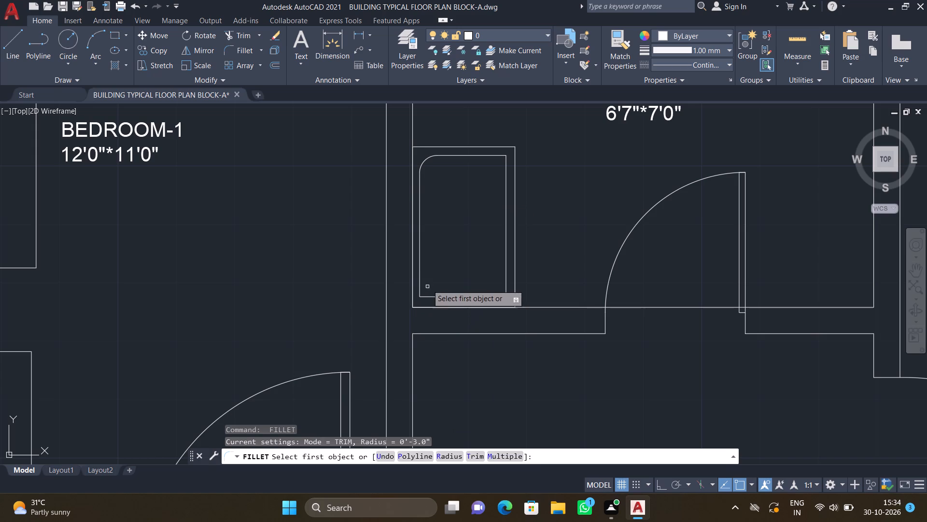
left_click(420, 268)
left_click(446, 297)
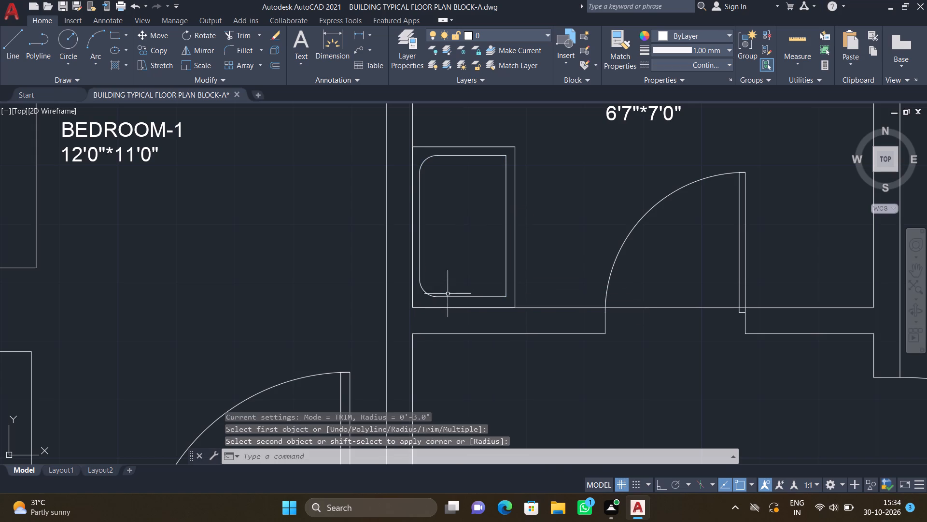
key("space")
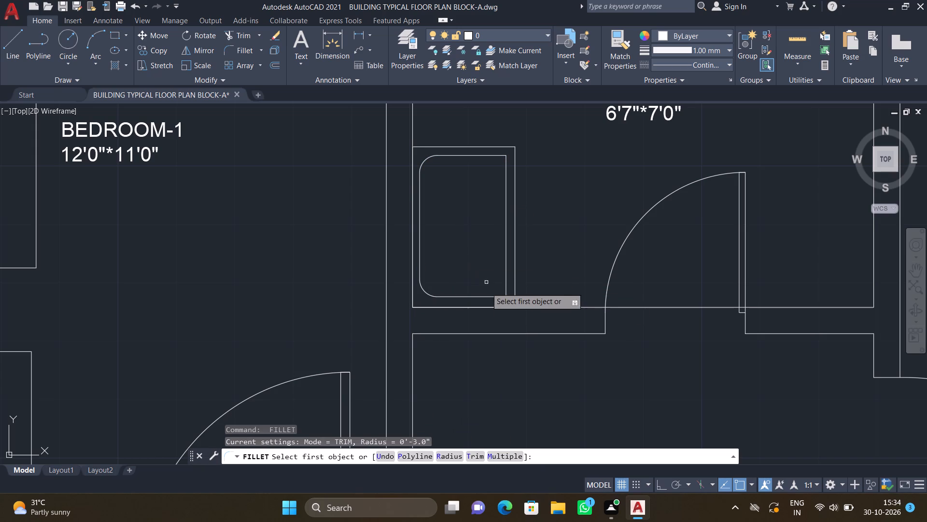
left_click(501, 296)
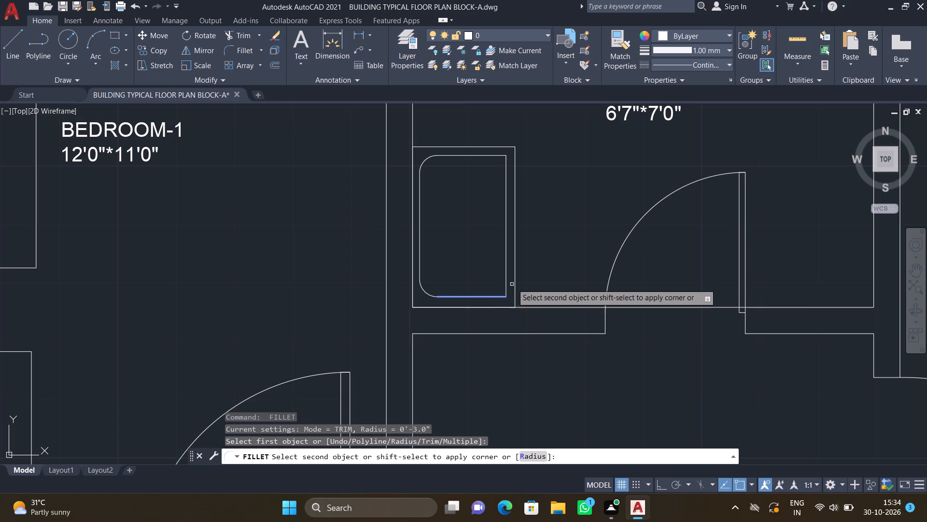
left_click(506, 274)
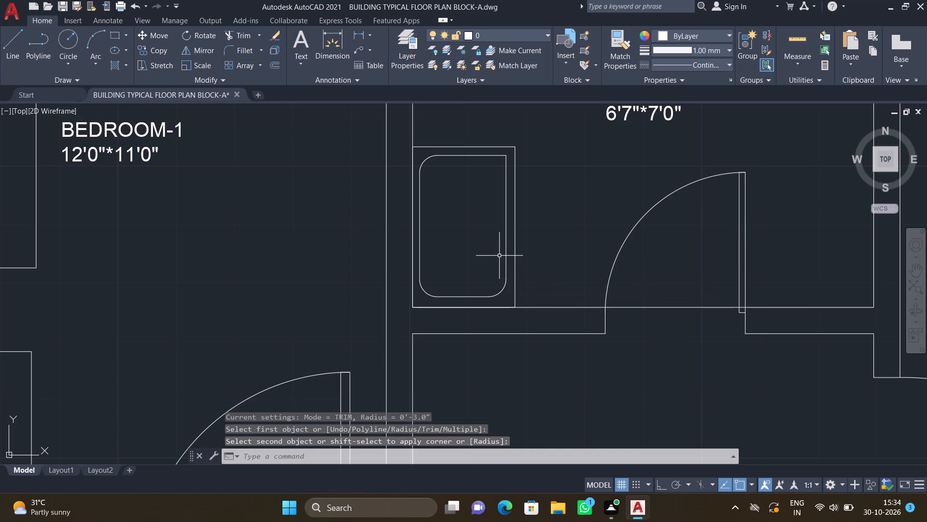
key("space")
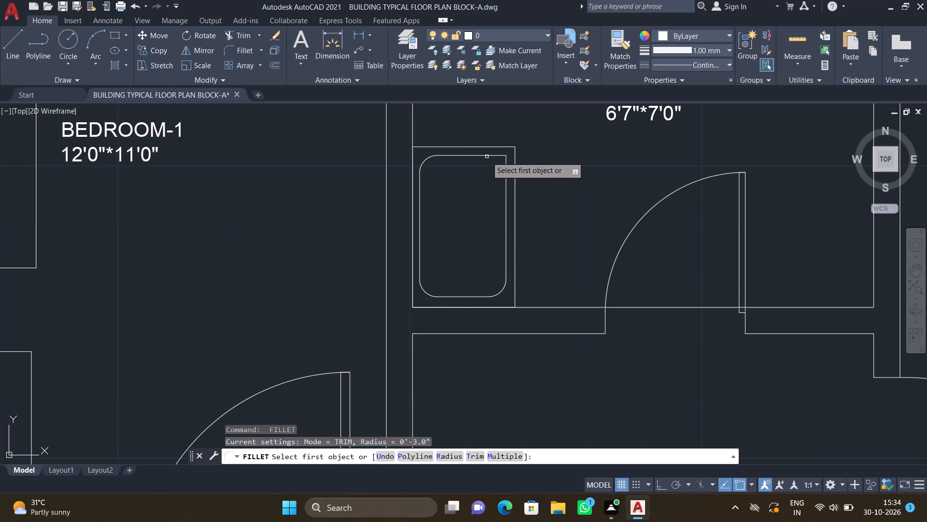
left_click(487, 156)
left_click(505, 184)
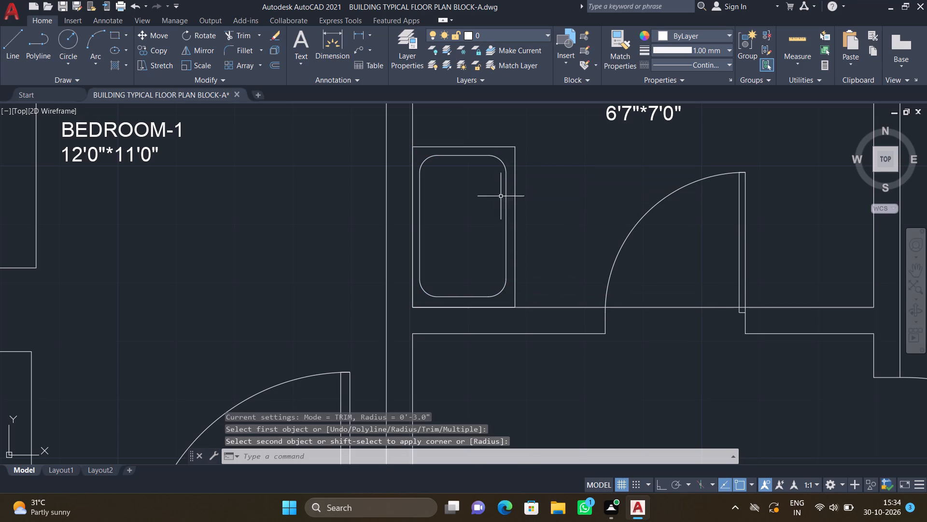
Draw a small drain circle of about 1.4" radius at the centre of the rounded basin rectangle.
key("c")
key("Return")
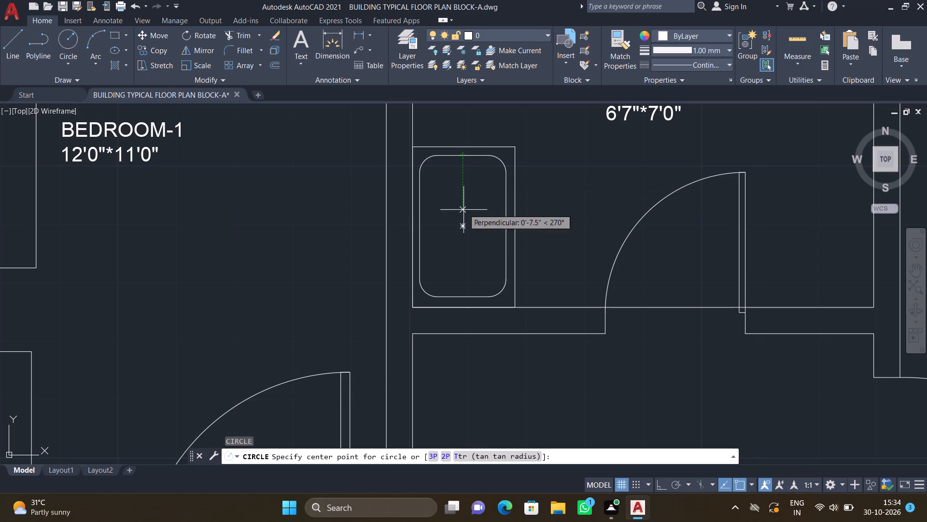
left_click(463, 226)
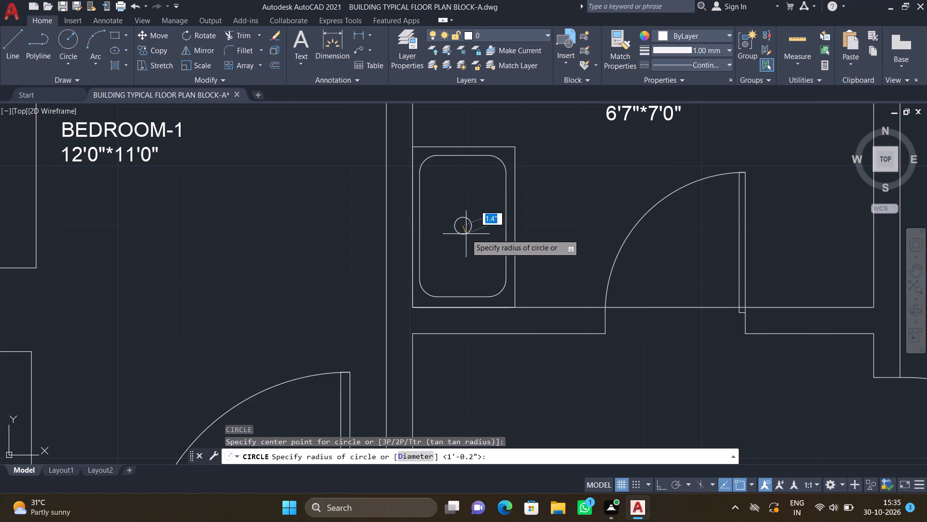
left_click(464, 234)
Draw a rectangle about 1'-5" wide by 3'-8" high along the west wall of the passage below the toilet, down to the upper dashed line.
scroll(467, 248, "down", 3)
middle_click_drag(475, 293, 464, 257)
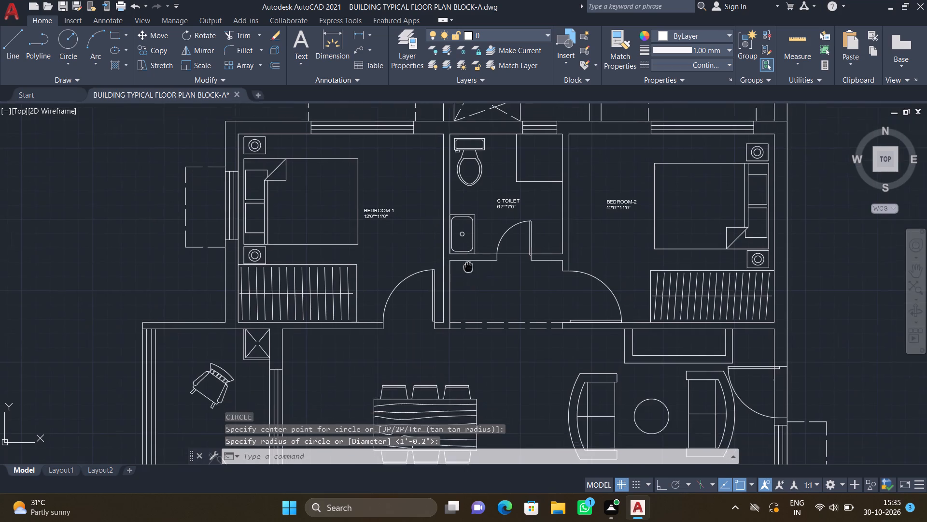
middle_click_drag(464, 257, 463, 256)
middle_click_drag(465, 294, 446, 242)
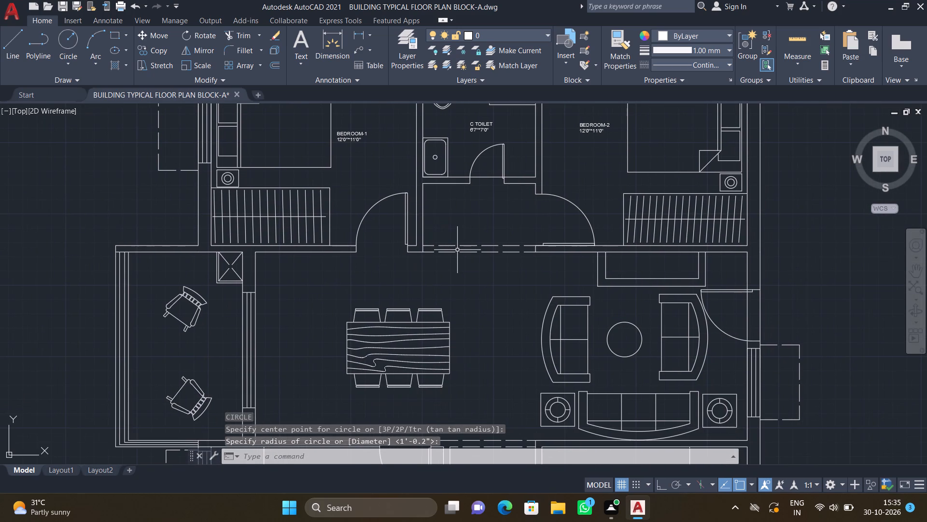
key("l")
key("Escape")
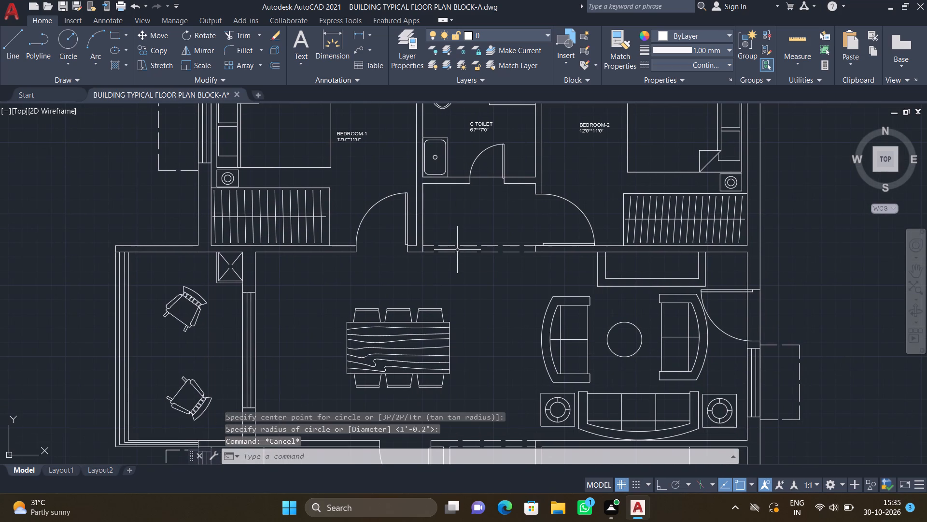
type("REC")
key("Return")
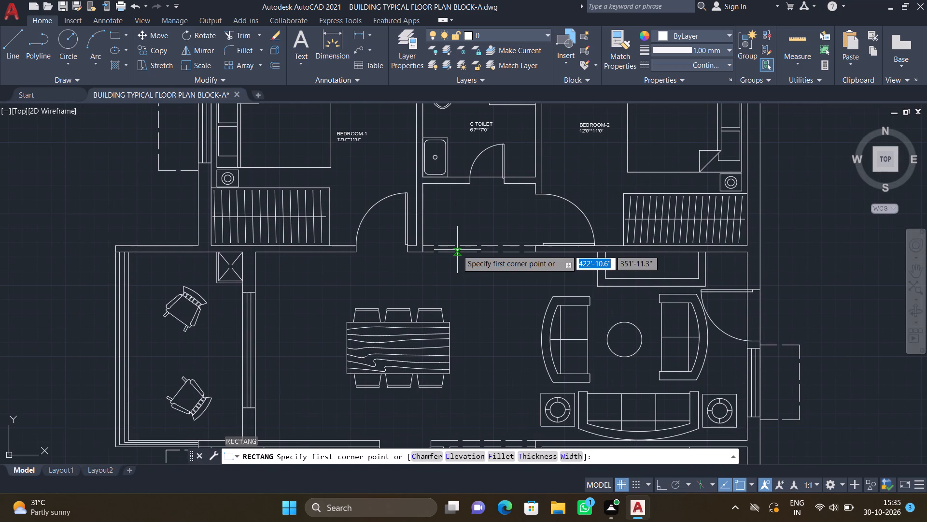
middle_click_drag(465, 227, 478, 254)
scroll(456, 221, "up", 1)
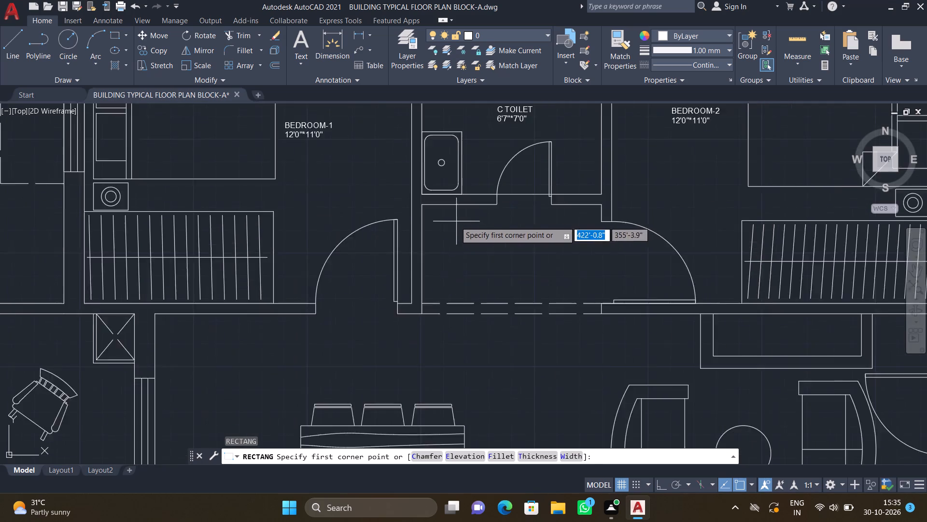
scroll(452, 221, "up", 1)
left_click(407, 198)
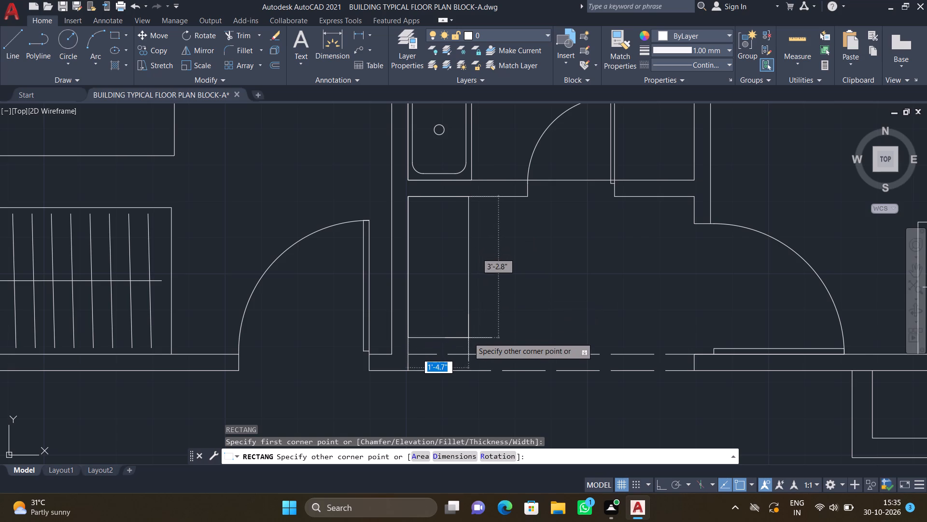
scroll(468, 338, "up", 1)
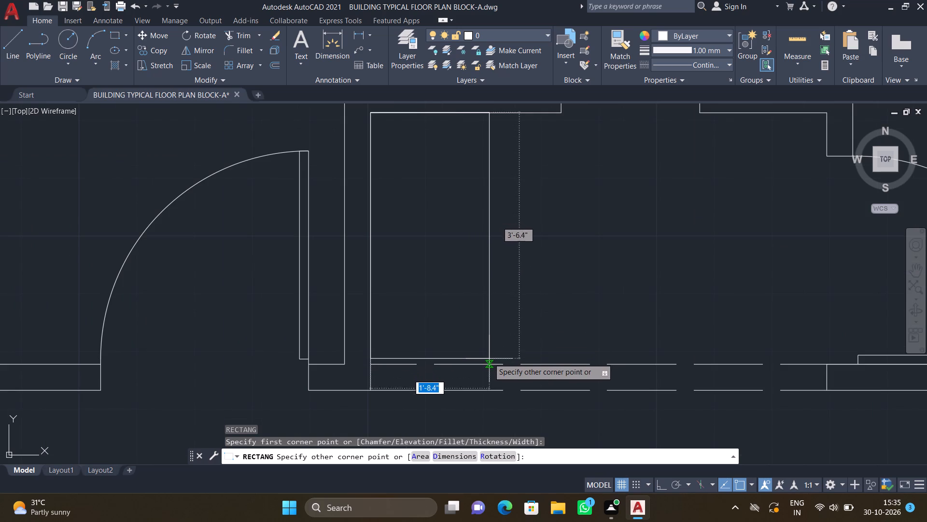
scroll(490, 360, "up", 1)
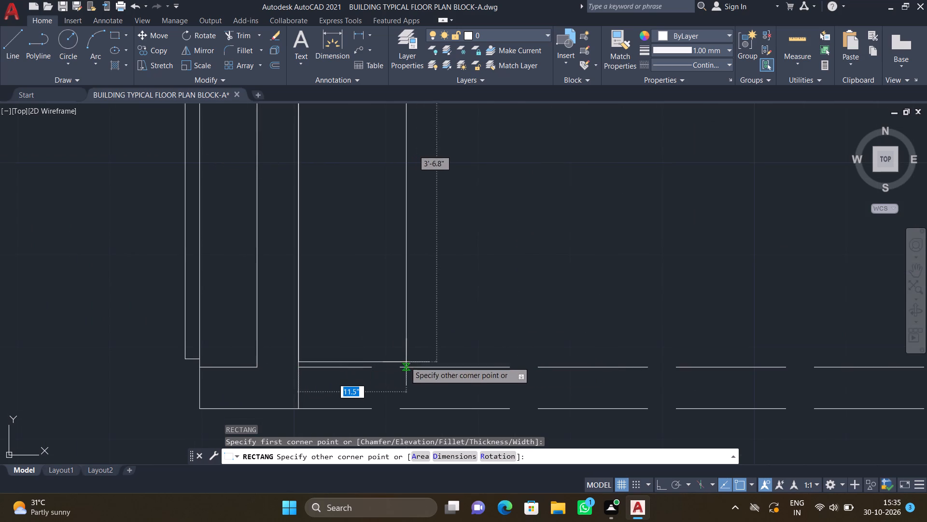
left_click(460, 367)
scroll(432, 347, "down", 2)
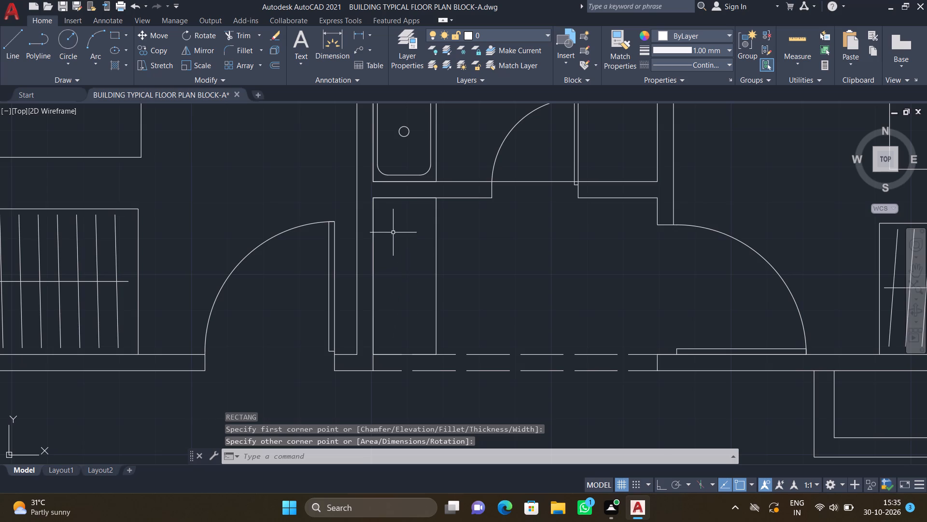
scroll(392, 232, "up", 1)
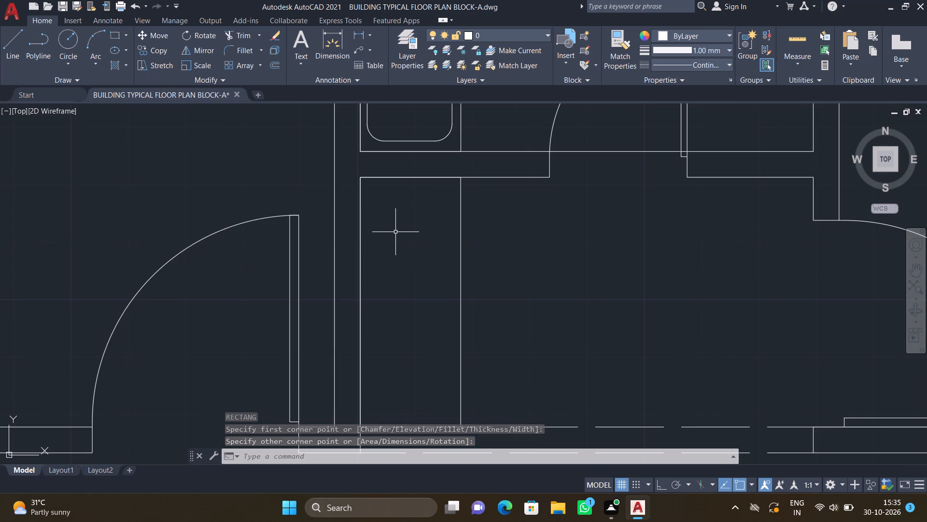
Draw an inner rectangle about 1'-3" wide by 3'-4" high, inset within the new rectangle along the passage's west wall.
type("REC")
key("Return")
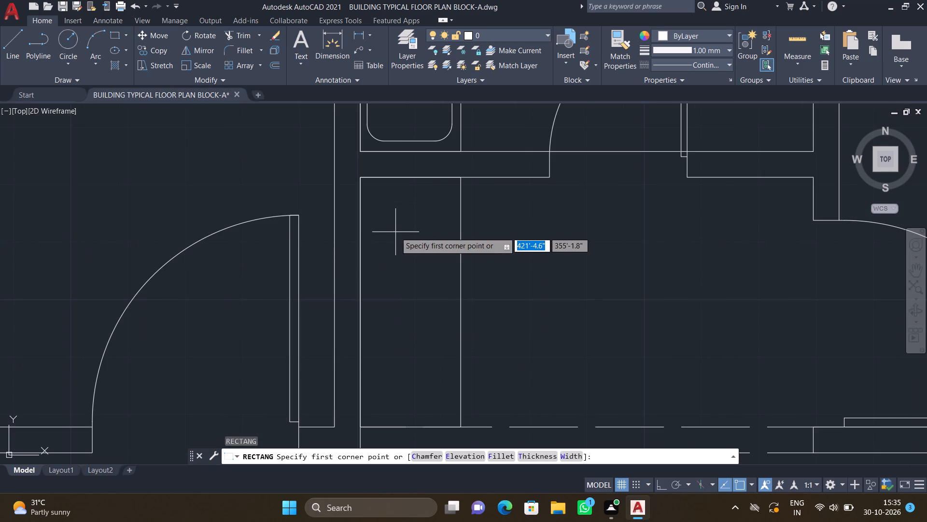
scroll(377, 187, "up", 2)
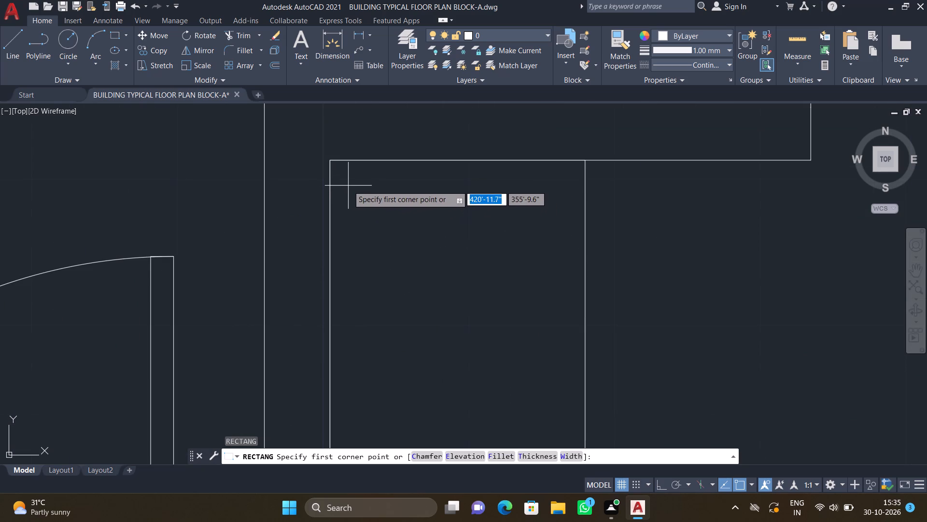
left_click(348, 184)
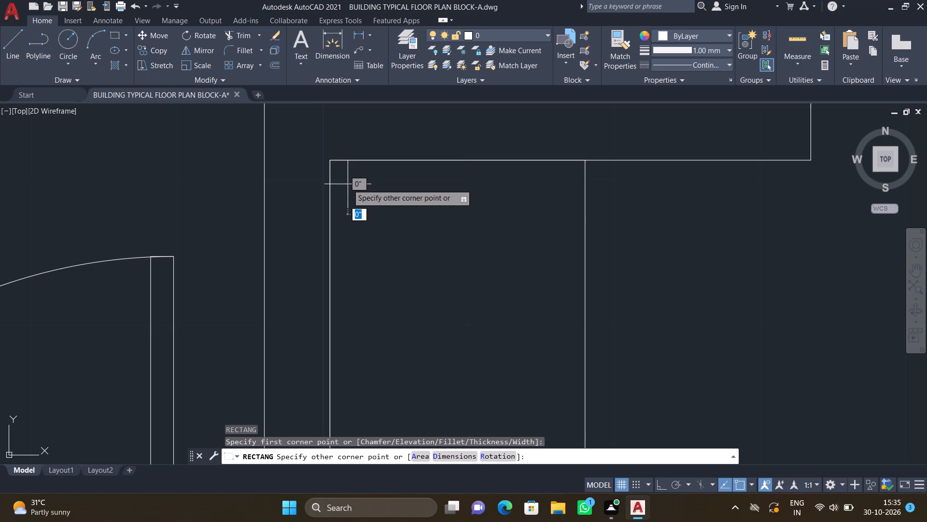
scroll(365, 226, "down", 2)
middle_click_drag(412, 278, 408, 220)
scroll(419, 229, "down", 1)
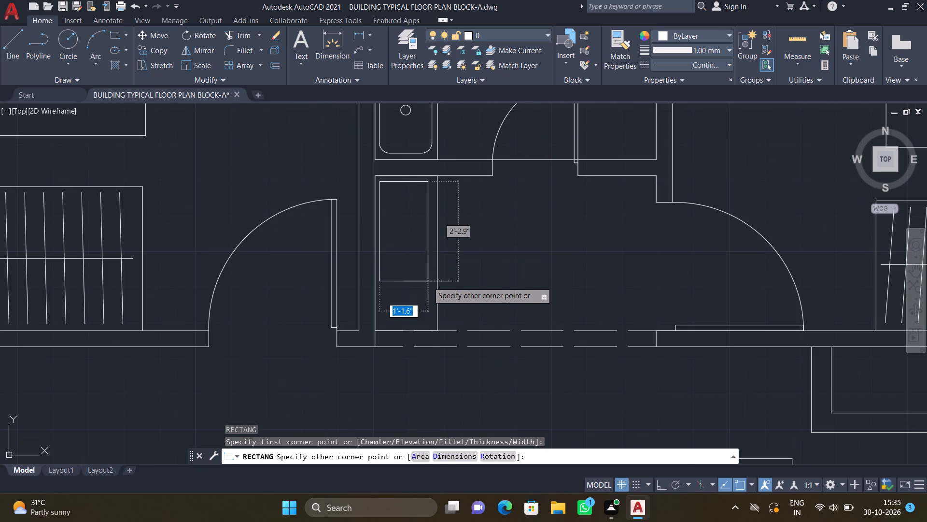
scroll(432, 312, "up", 3)
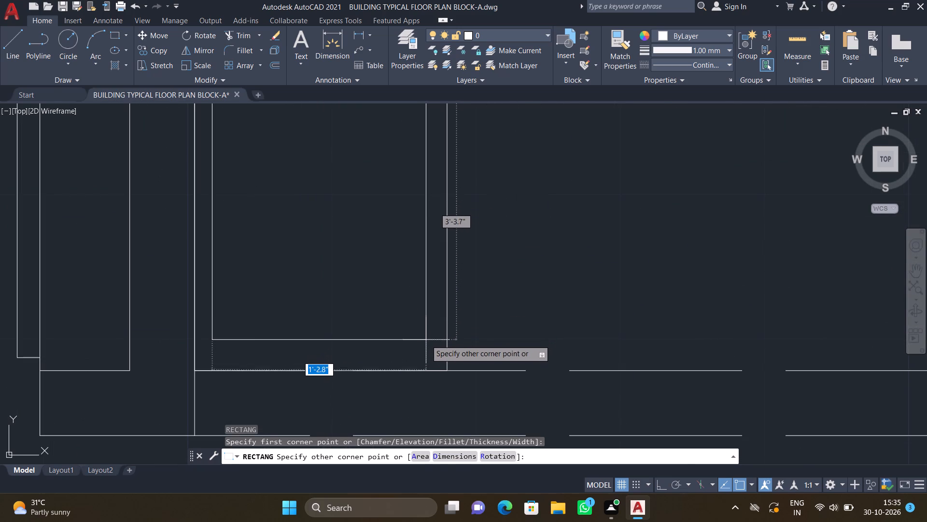
left_click(430, 346)
Fillet all four corners of the passage's inner rectangle with a 3" radius.
scroll(398, 308, "down", 2)
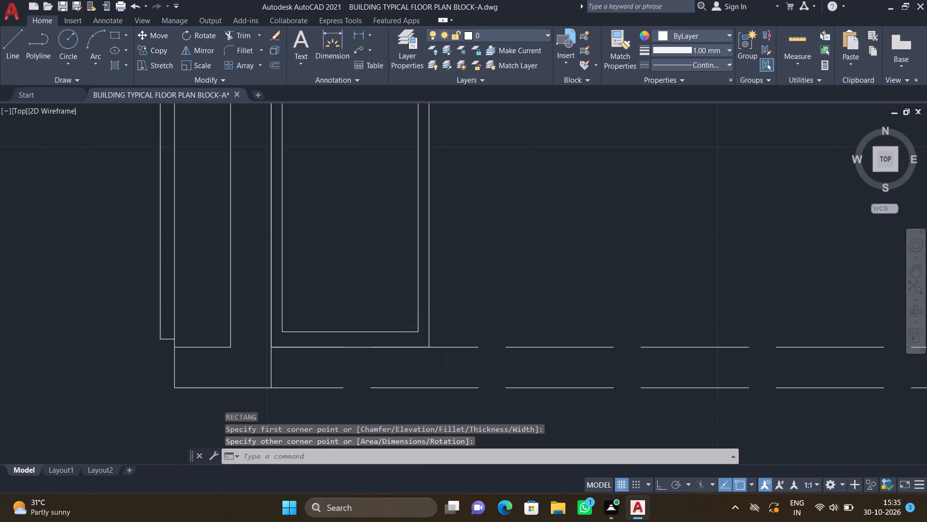
key("f")
key("Return")
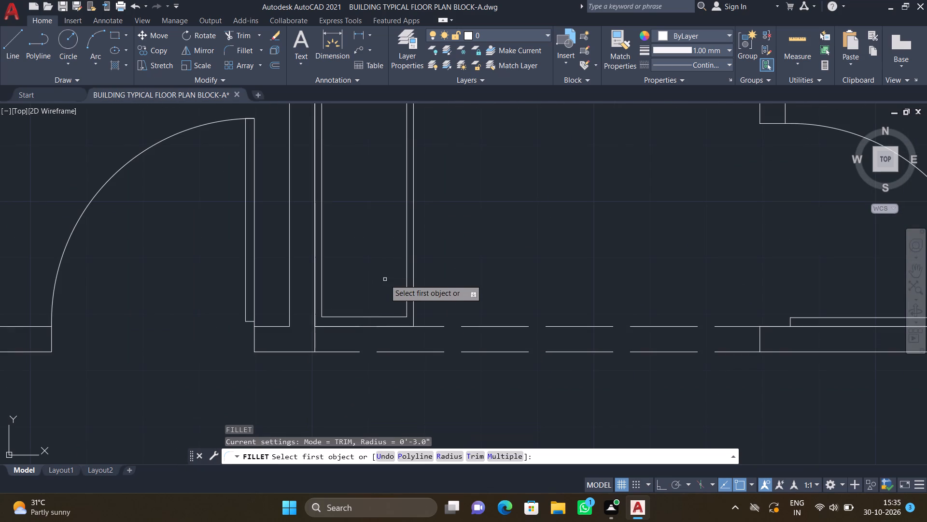
scroll(381, 265, "down", 1)
scroll(366, 154, "up", 1)
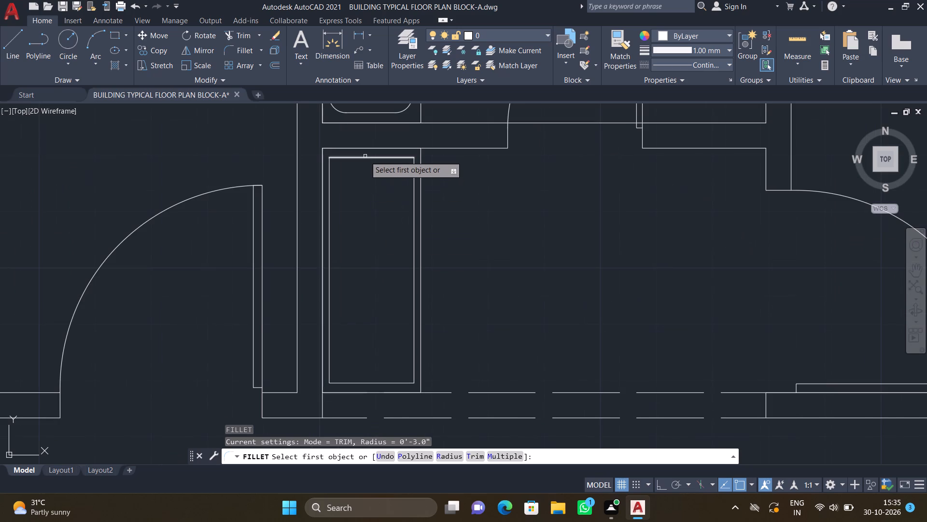
left_click(365, 159)
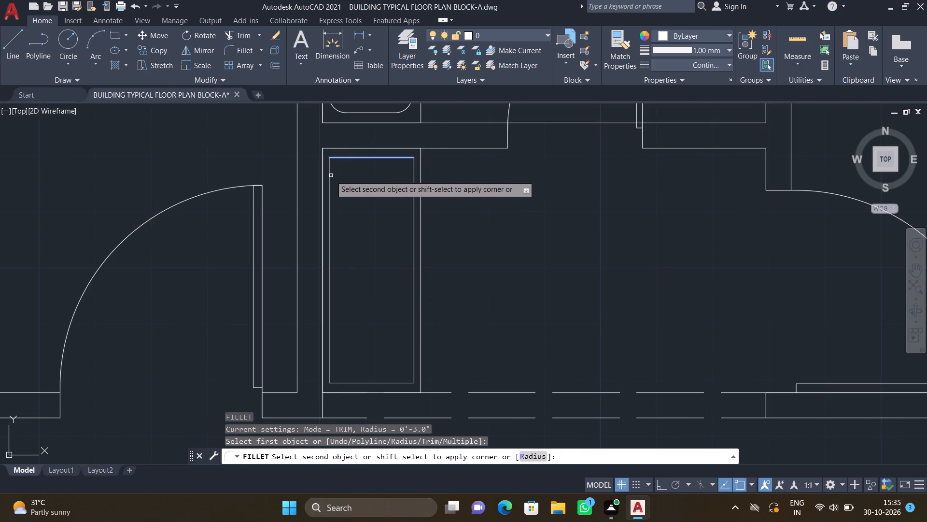
left_click(330, 174)
key("space")
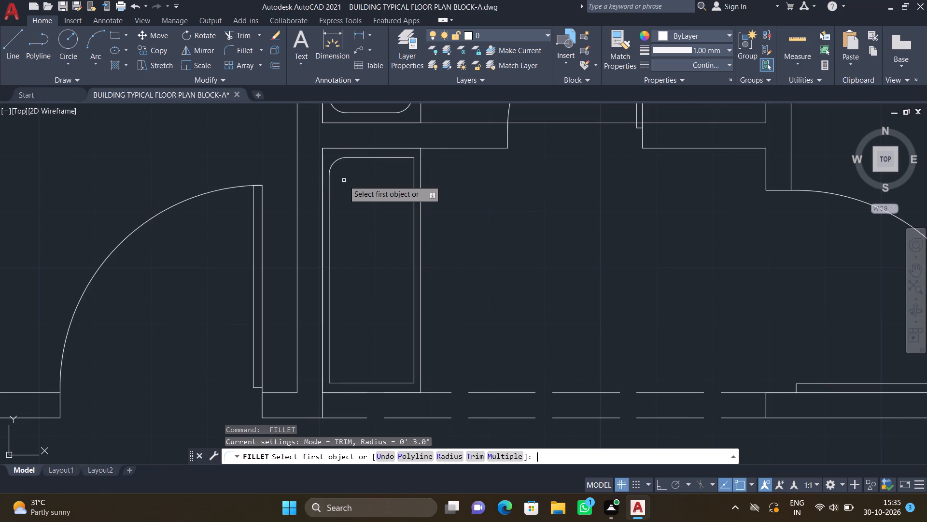
left_click(408, 158)
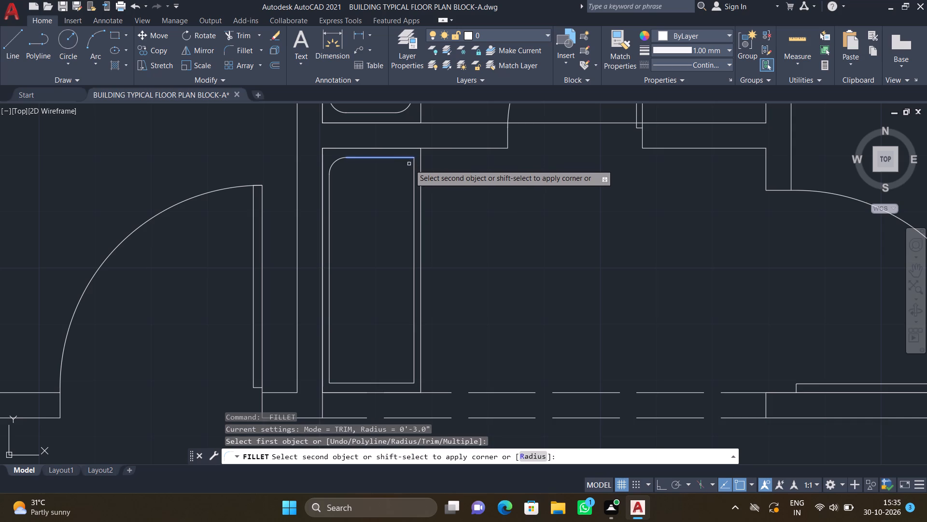
left_click(413, 171)
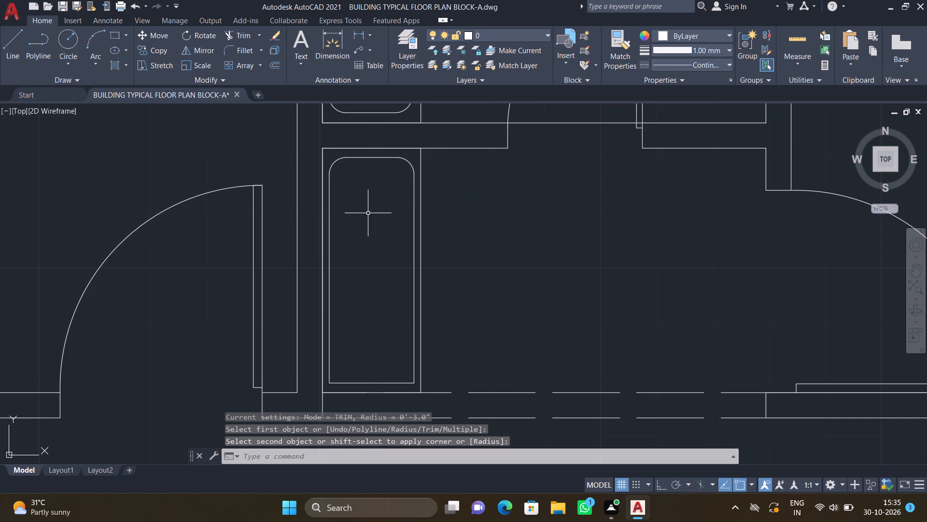
key("space")
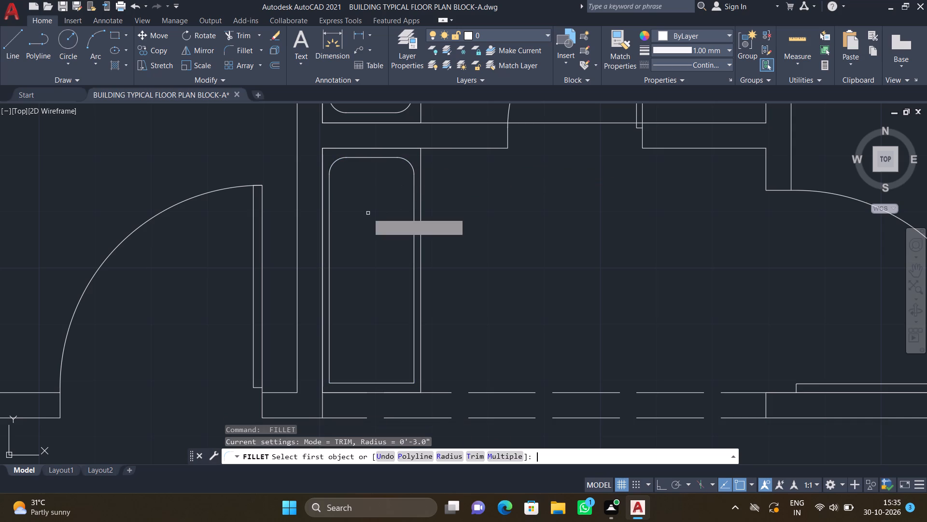
scroll(338, 380, "up", 2)
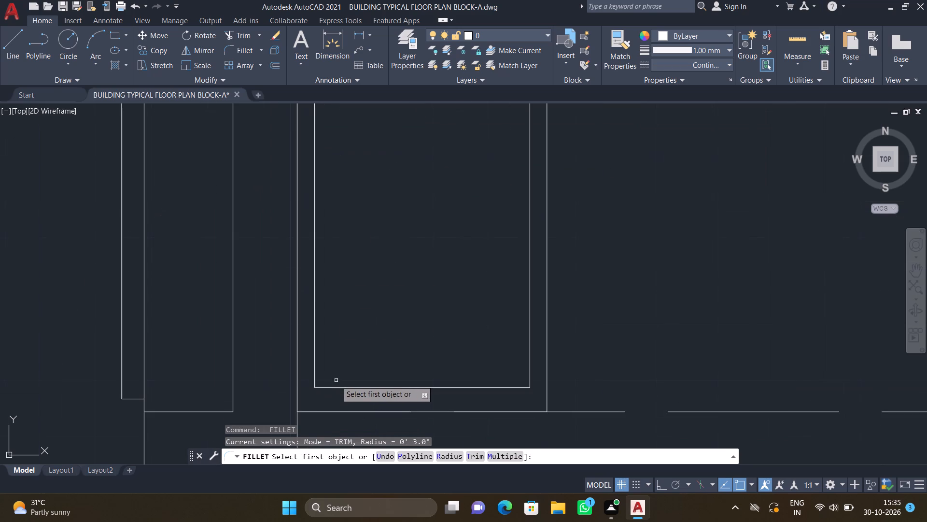
left_click_drag(313, 358, 318, 360)
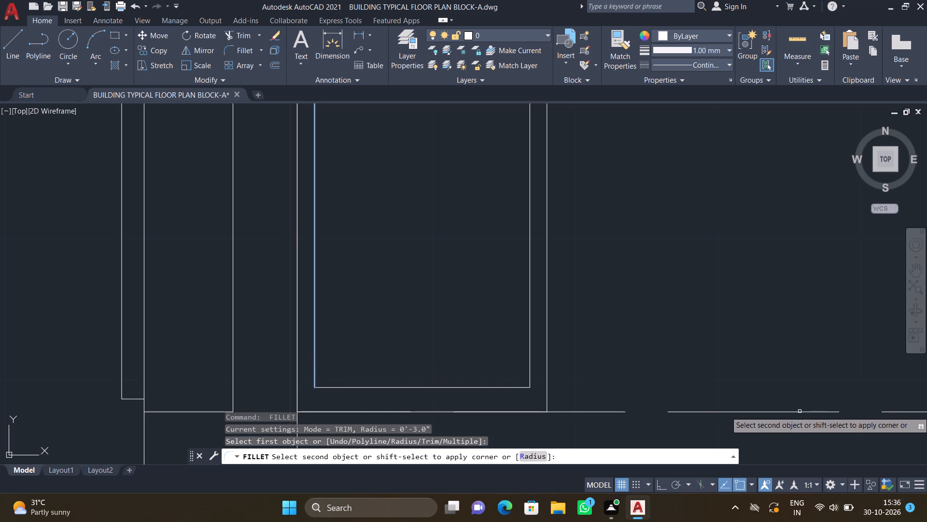
left_click(454, 387)
scroll(495, 348, "down", 2)
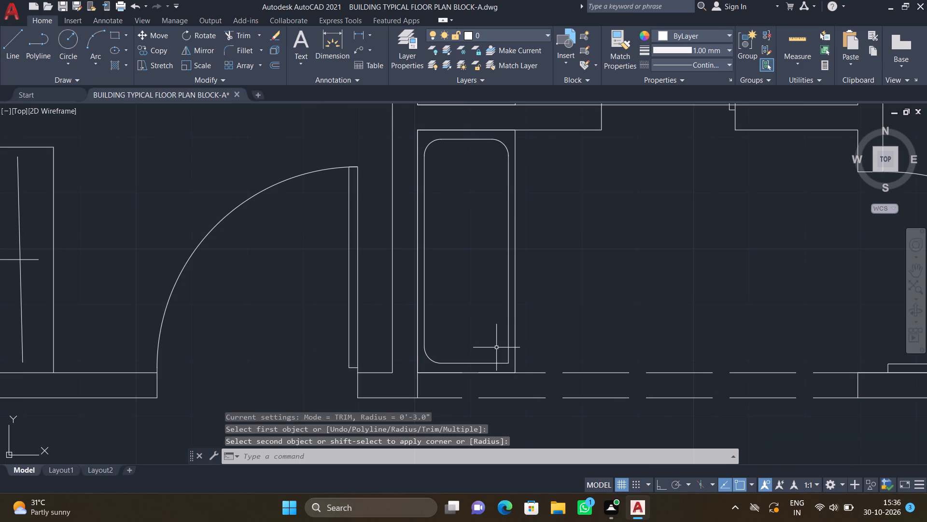
key("space")
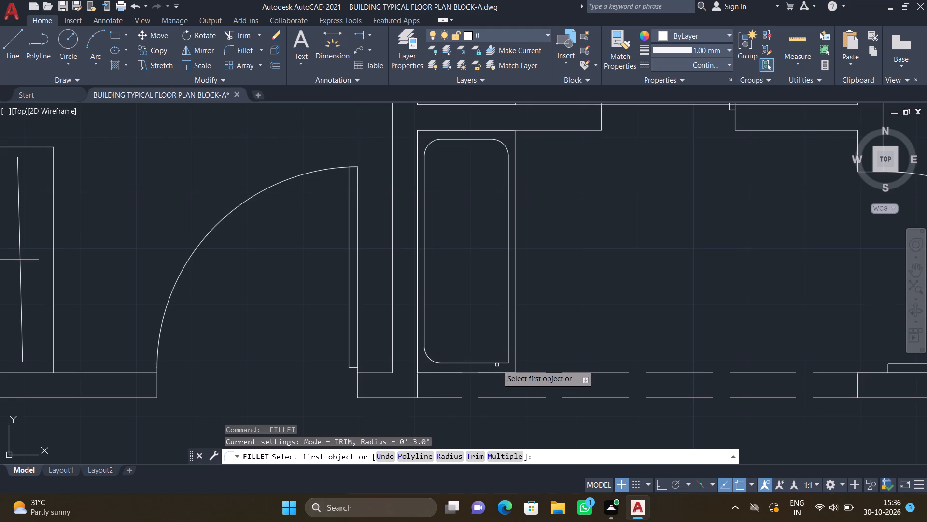
left_click(502, 364)
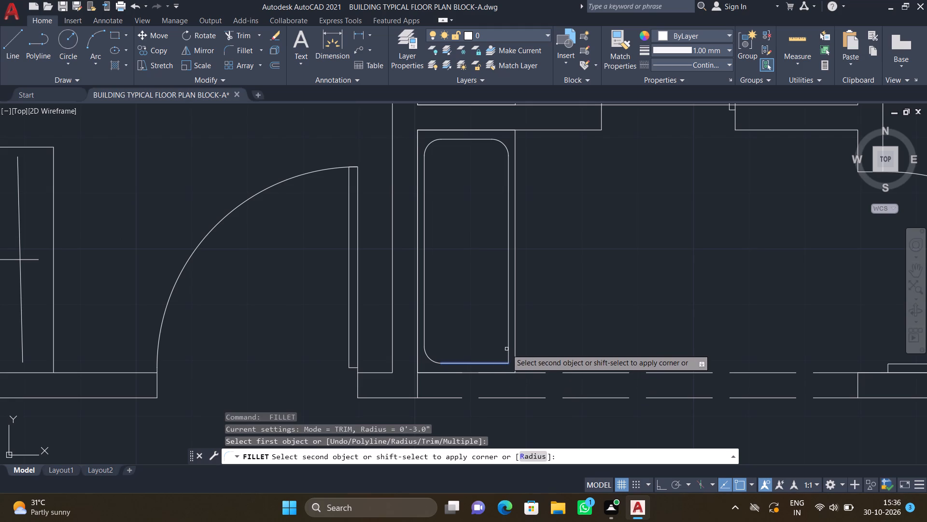
left_click(507, 347)
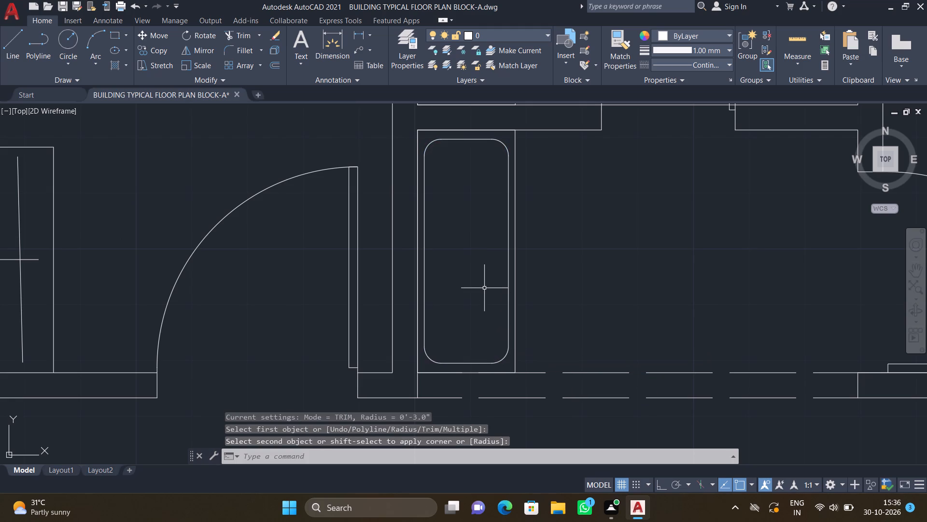
Draw a small drain circle at the centre of the passage's rounded rectangle.
key("c")
key("Return")
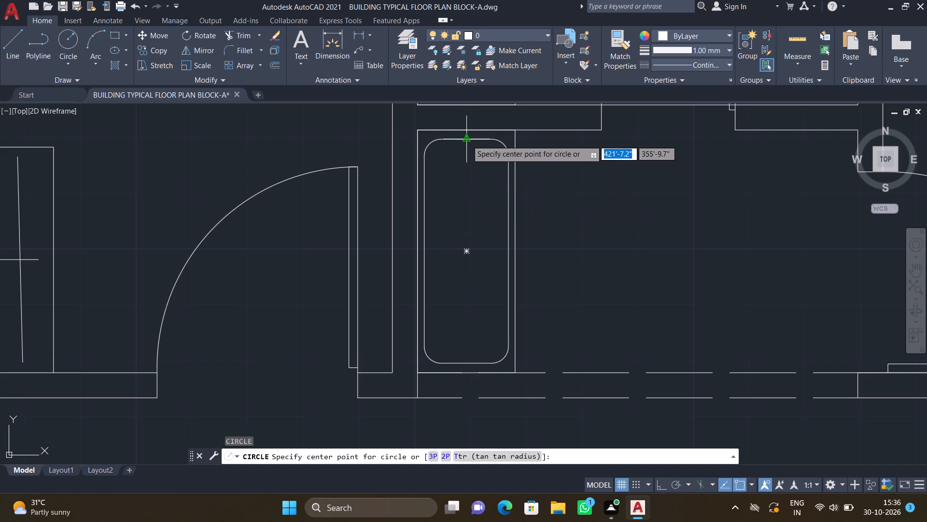
left_click(466, 252)
scroll(467, 265, "up", 1)
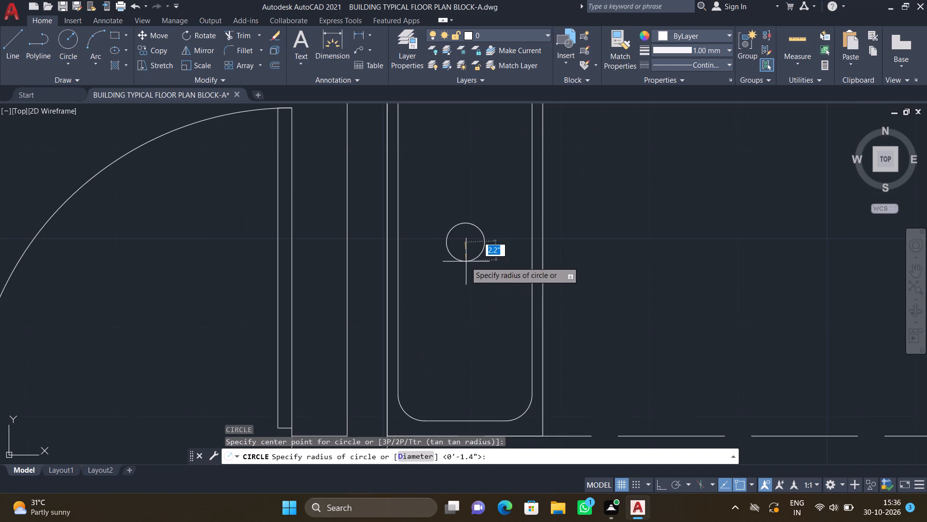
left_click(465, 252)
Draw a rectangle about 1'-7" wide by 2'-6" high in the lower toilet, against the east wall just below the horizontal partition line.
scroll(458, 269, "down", 3)
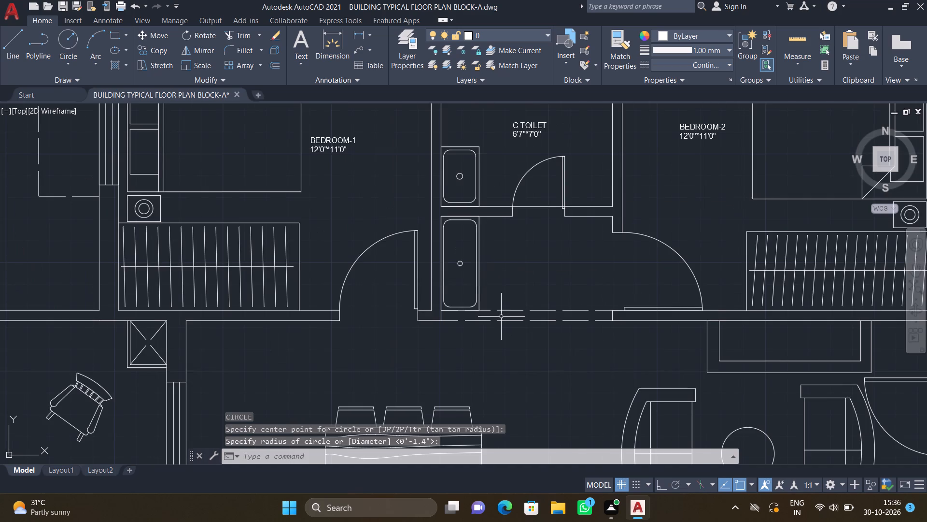
middle_click_drag(504, 298, 503, 281)
scroll(534, 333, "down", 1)
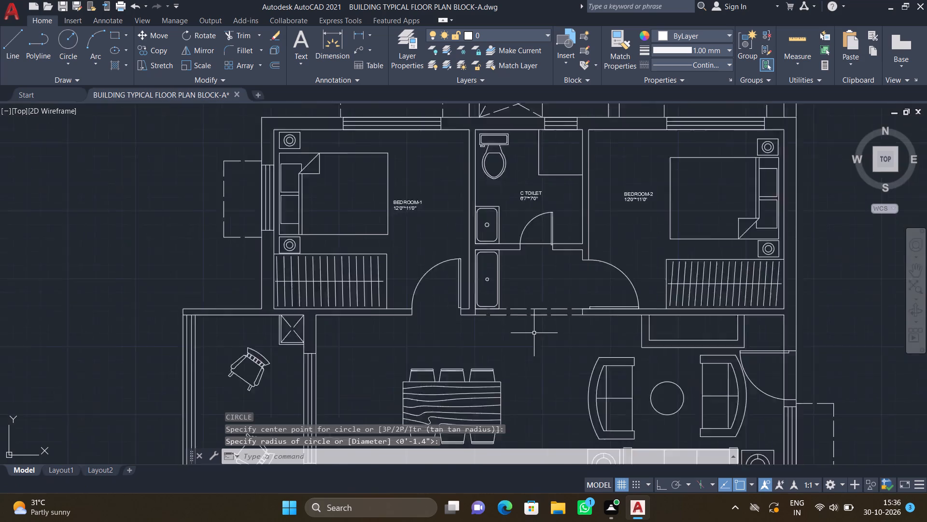
scroll(534, 333, "down", 1)
middle_click_drag(551, 370, 525, 306)
scroll(524, 309, "down", 1)
middle_click_drag(522, 352, 479, 283)
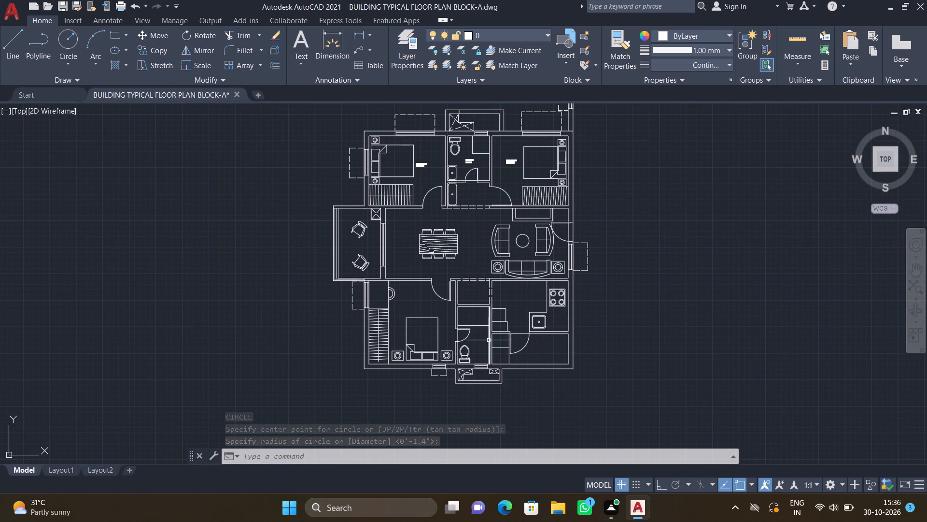
scroll(487, 337, "up", 3)
type("REC")
key("Return")
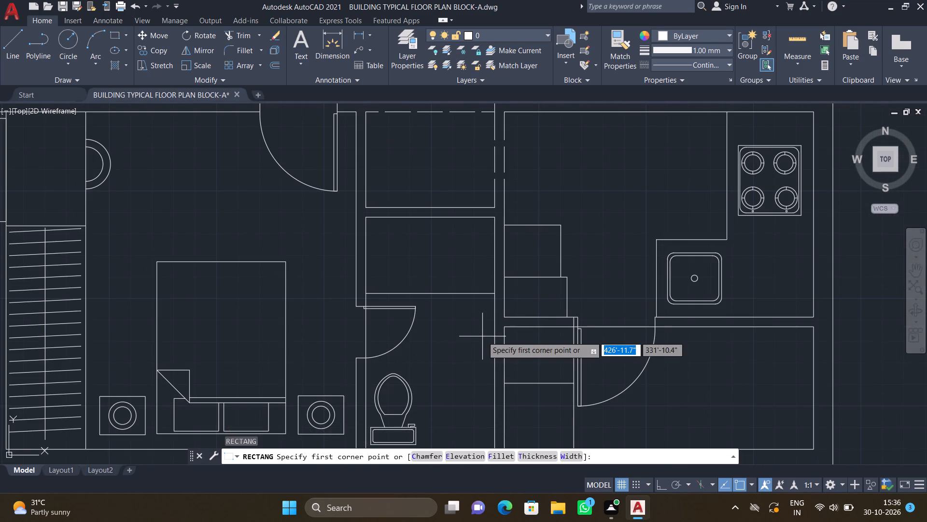
scroll(485, 298, "up", 1)
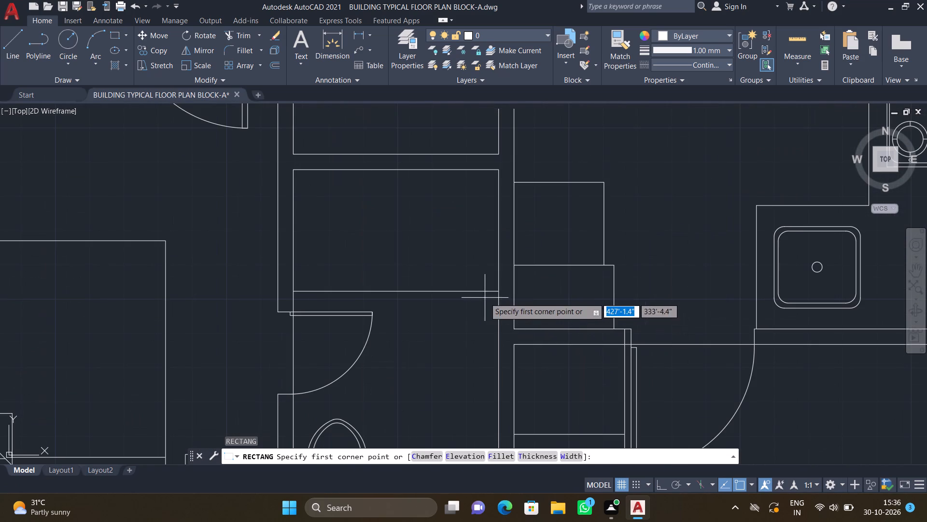
left_click(500, 291)
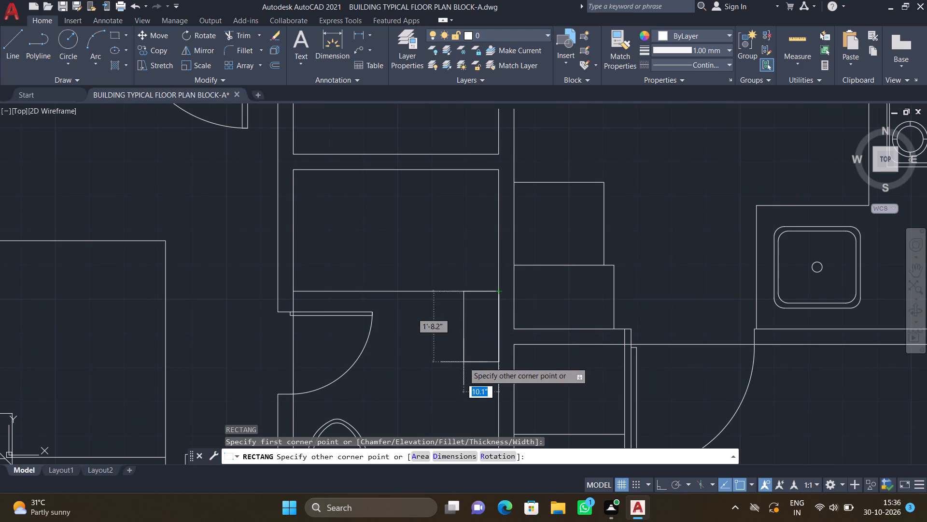
scroll(463, 362, "down", 2)
middle_click_drag(454, 382, 449, 292)
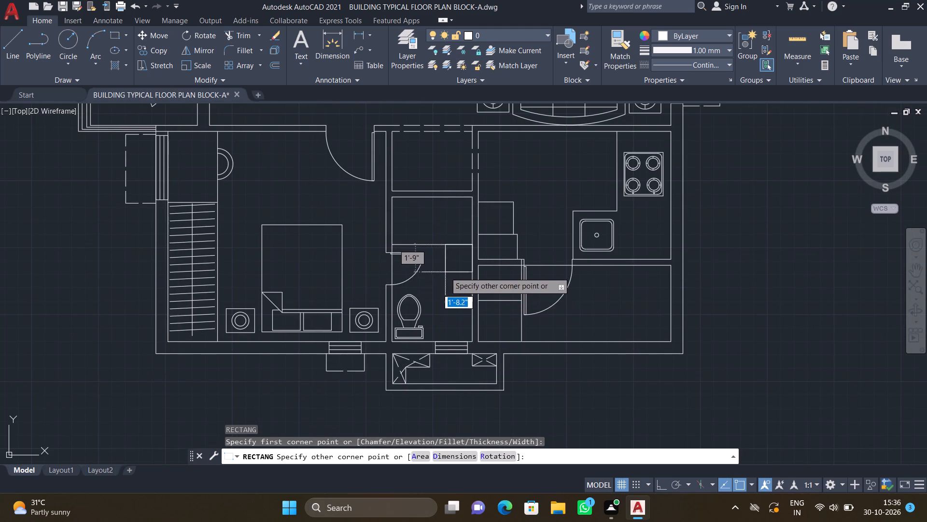
scroll(445, 272, "up", 3)
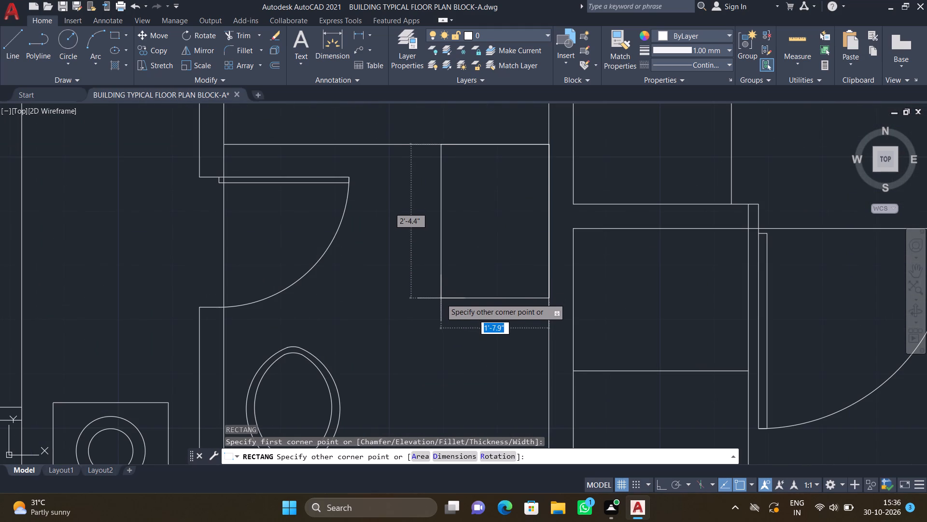
left_click(444, 307)
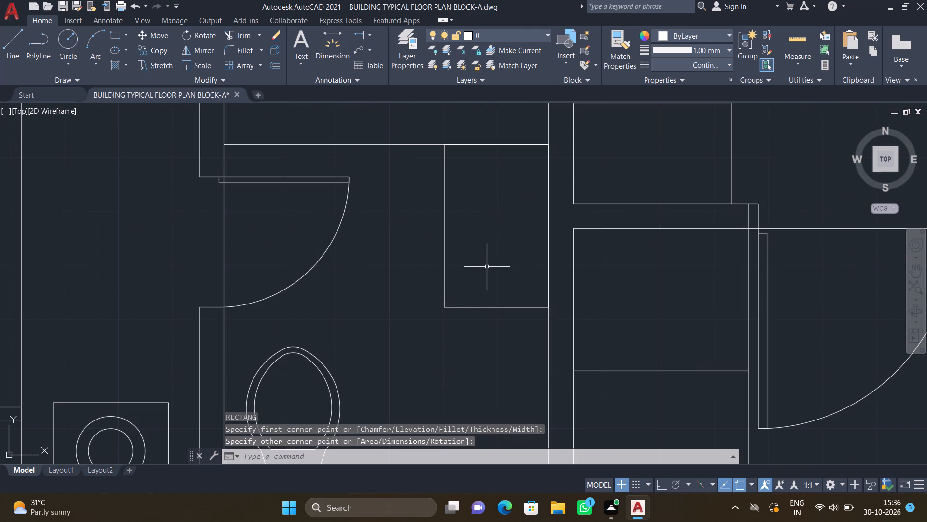
Draw an inner rectangle about 1'-4" wide by 2'-3" high, inset within the lower toilet's new basin rectangle.
type("REC")
key("Return")
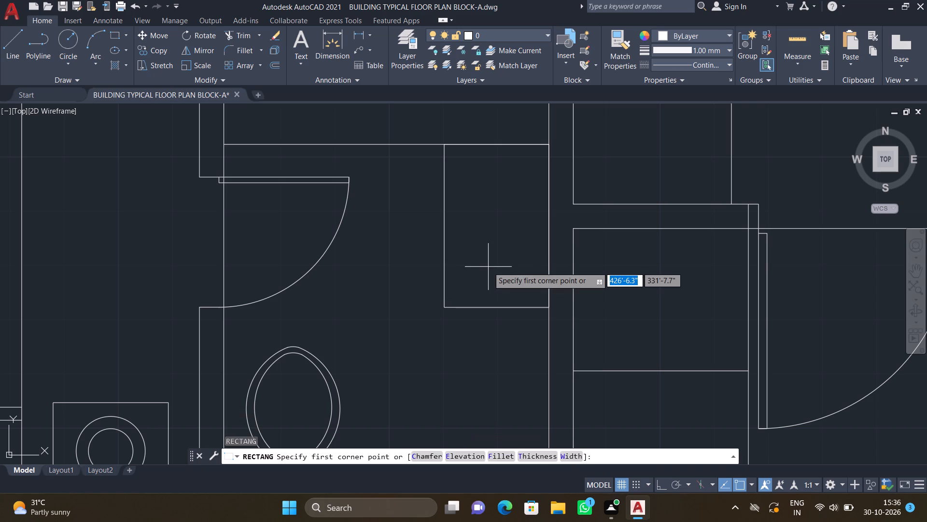
scroll(448, 155, "up", 2)
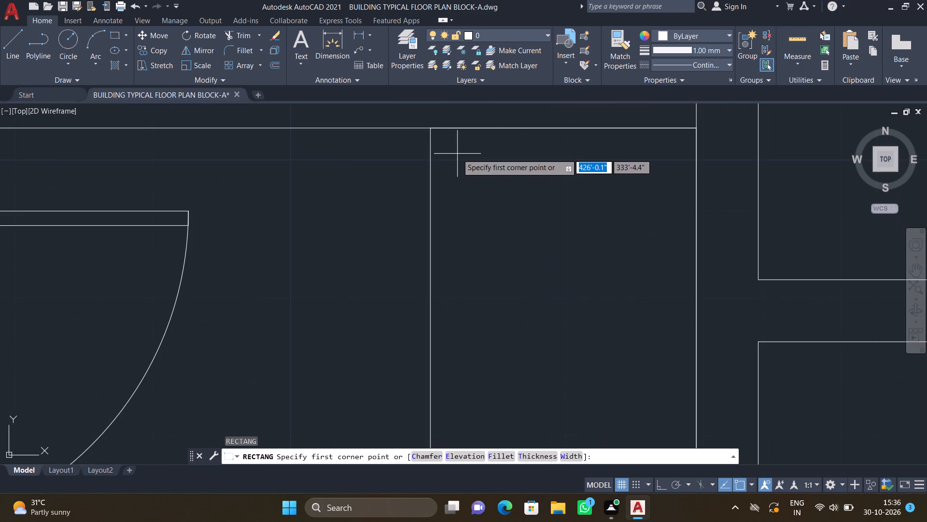
left_click_drag(450, 147, 459, 152)
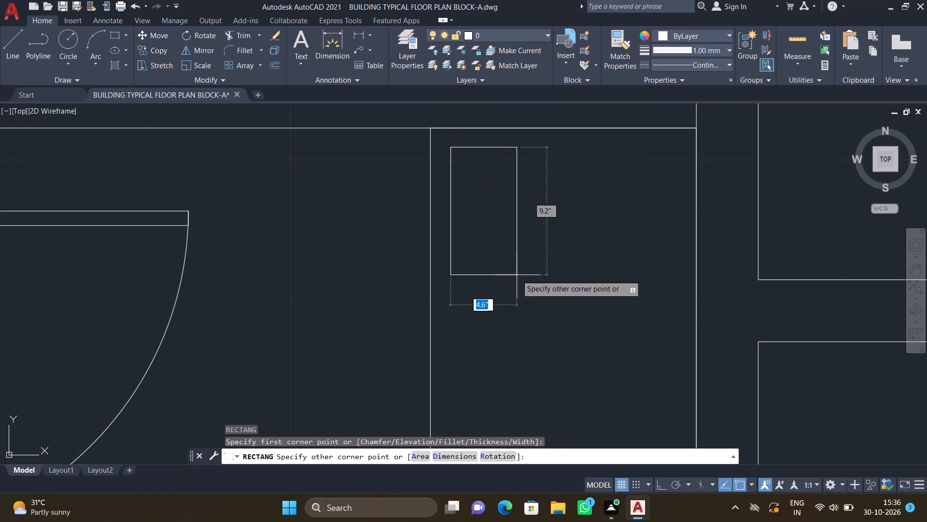
scroll(518, 275, "down", 2)
middle_click_drag(560, 357, 539, 347)
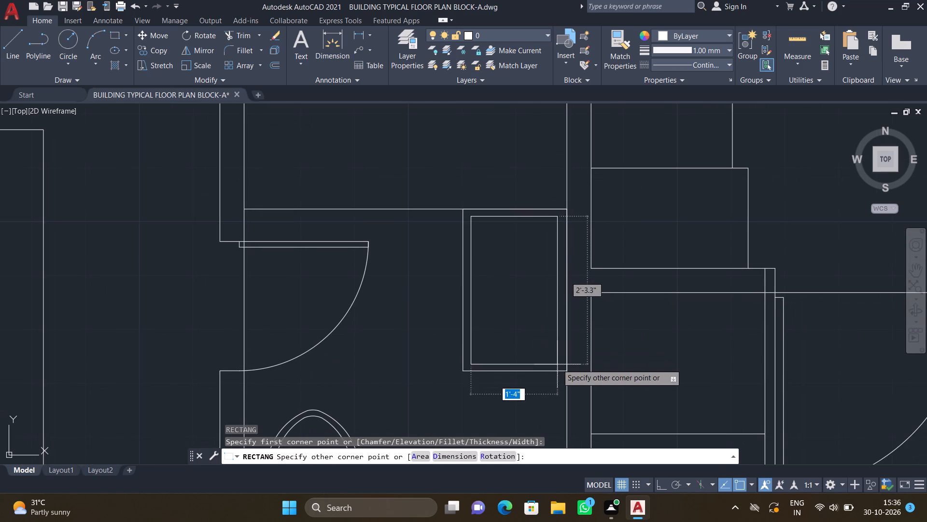
scroll(557, 364, "up", 1)
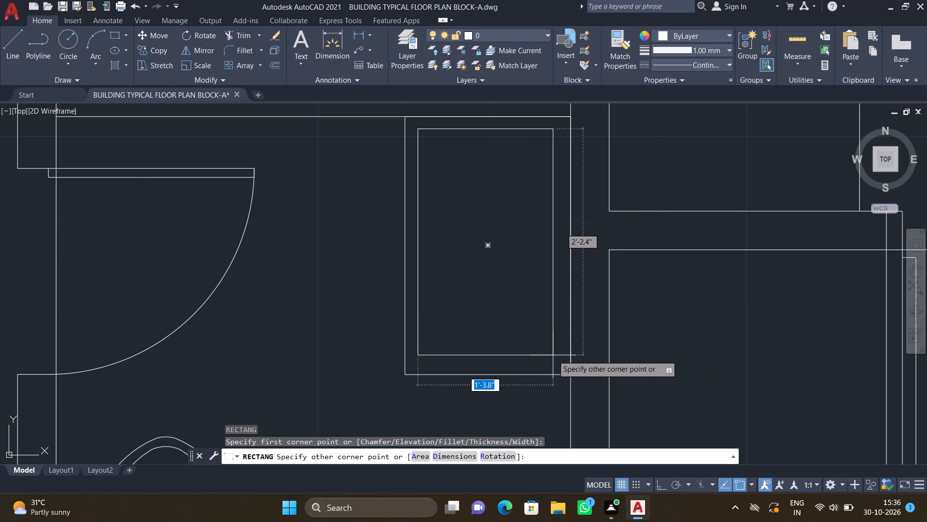
left_click(552, 358)
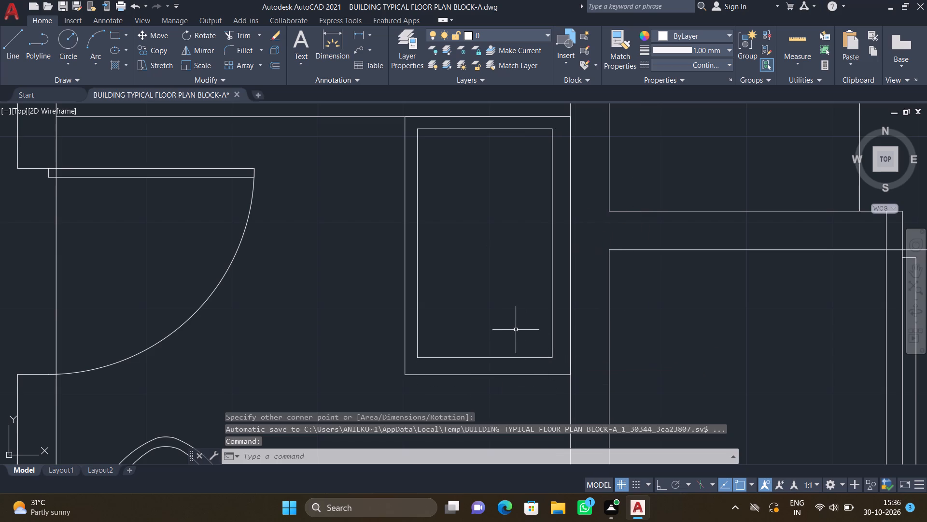
Fillet all four corners of the lower toilet basin's inner rectangle with a 3" radius.
key("f")
key("Return")
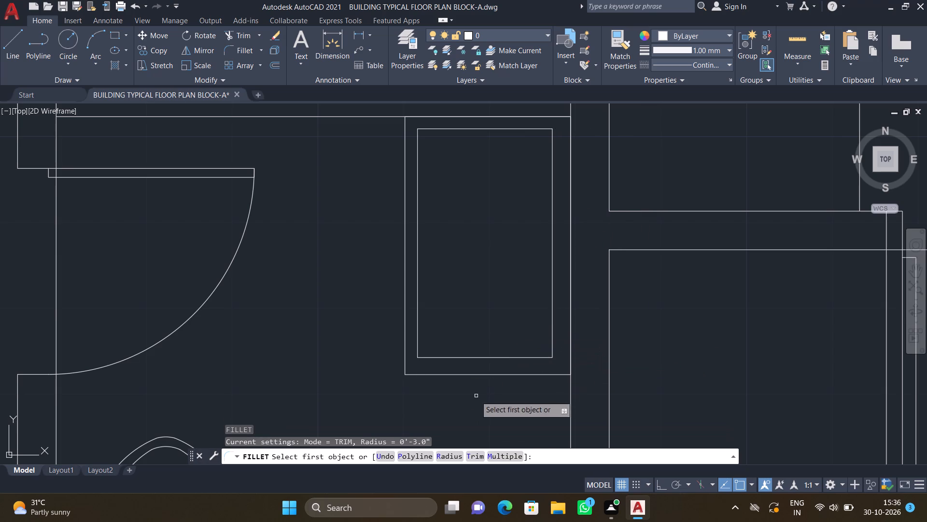
left_click(450, 357)
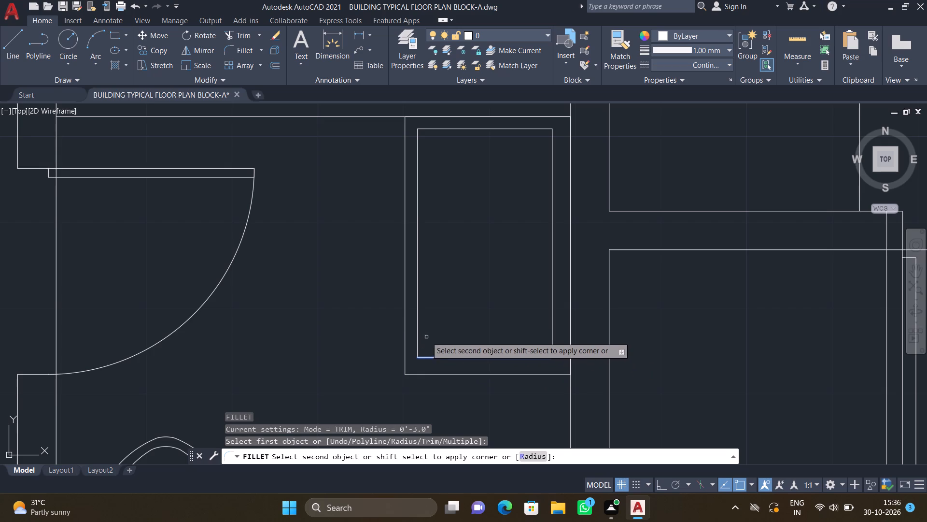
left_click(416, 332)
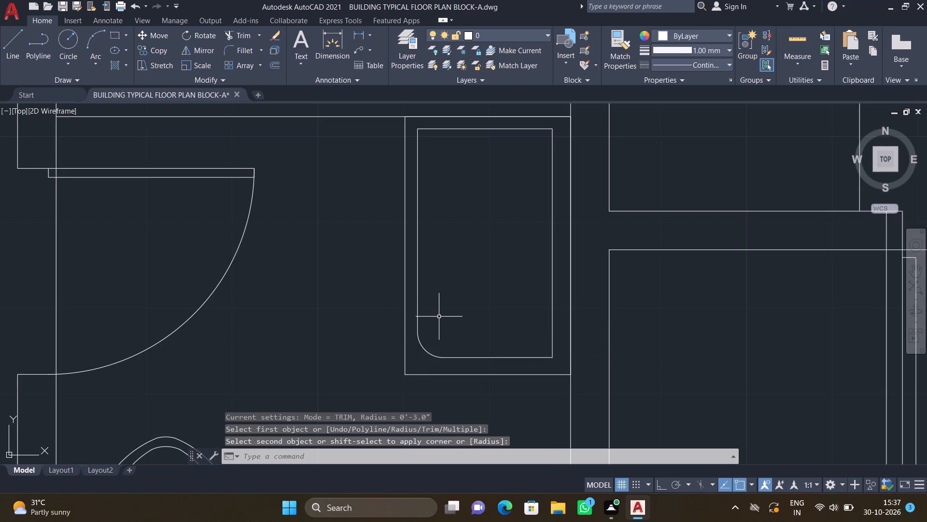
key("space")
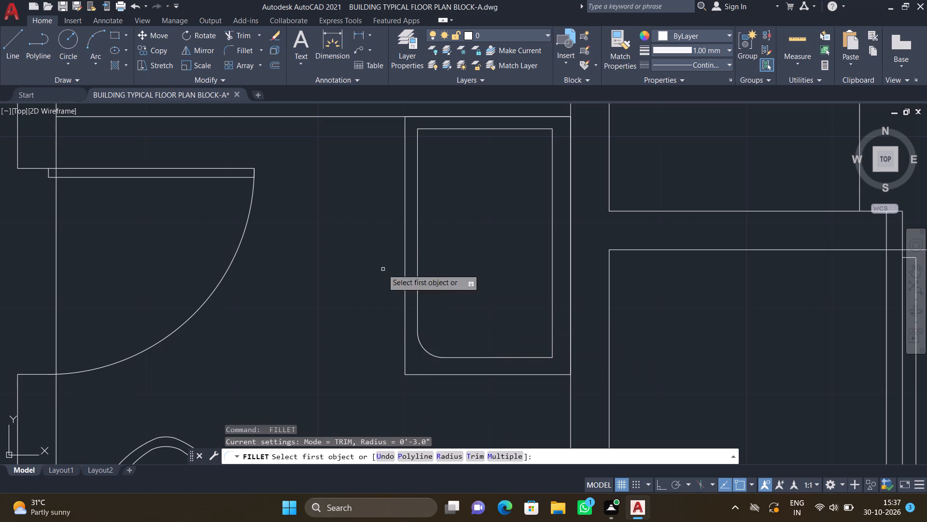
left_click(462, 128)
left_click(416, 164)
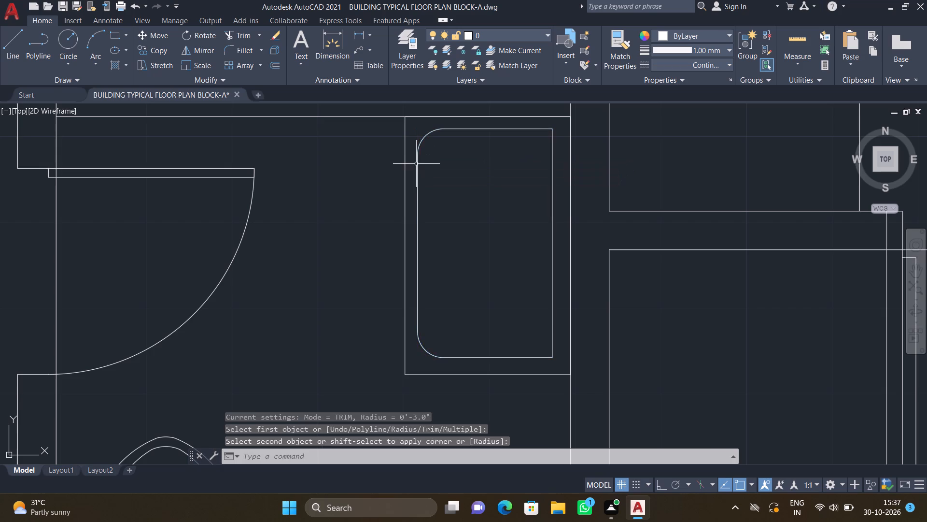
key("space")
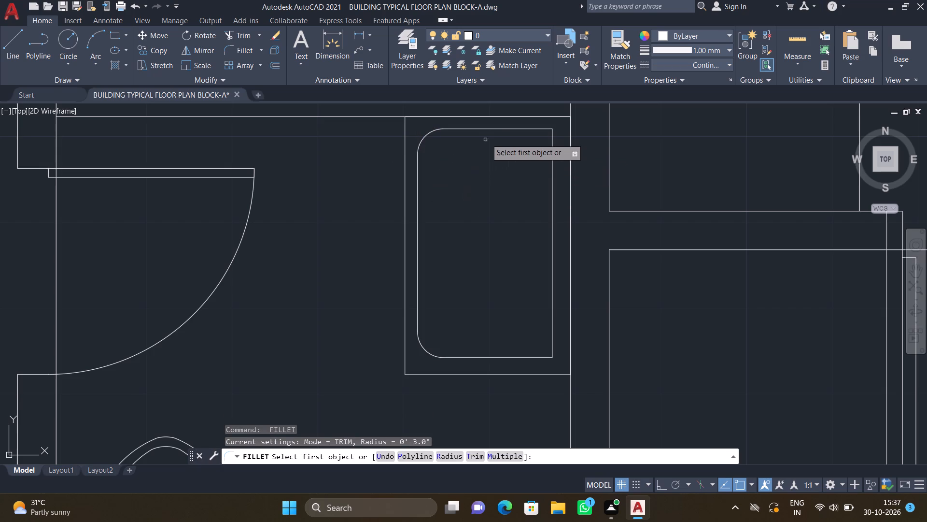
left_click(517, 129)
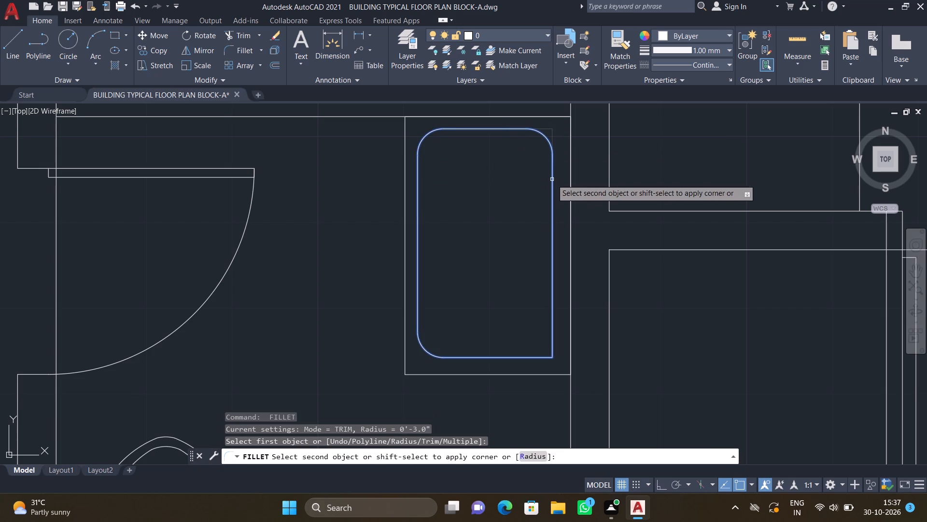
left_click(552, 179)
key("space")
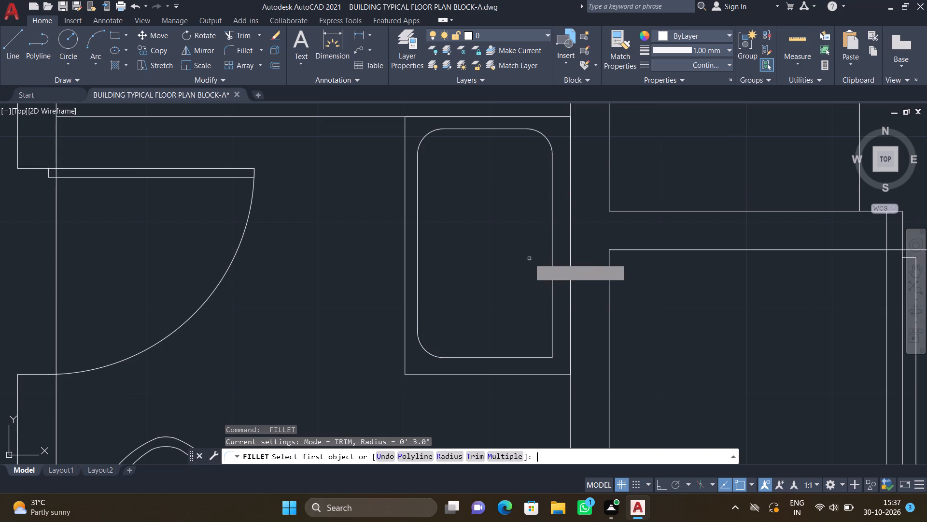
left_click(553, 317)
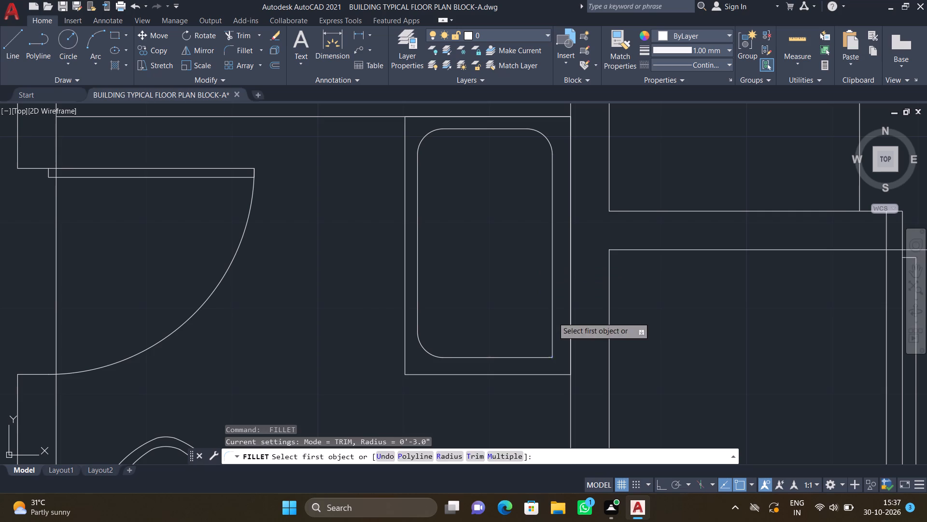
left_click(530, 356)
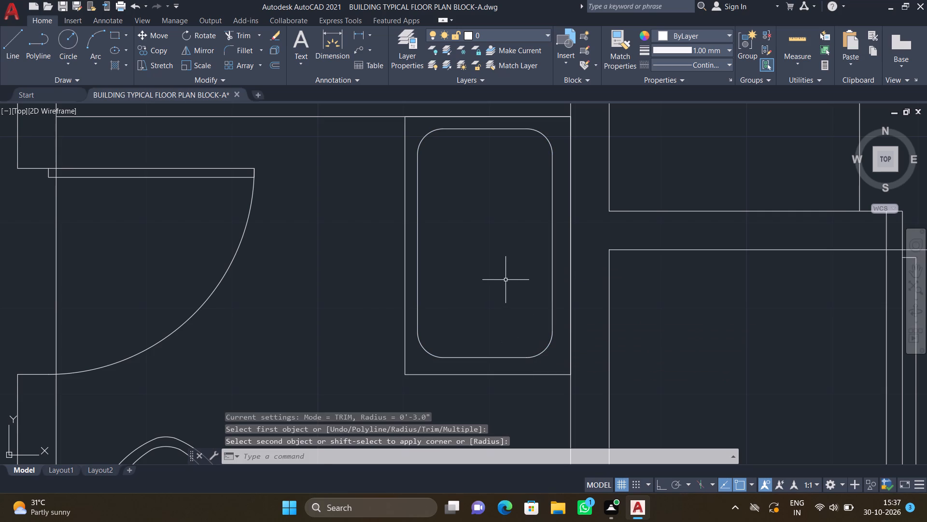
Draw a small drain circle at the centre of the lower toilet basin's rounded rectangle.
key("c")
key("Return")
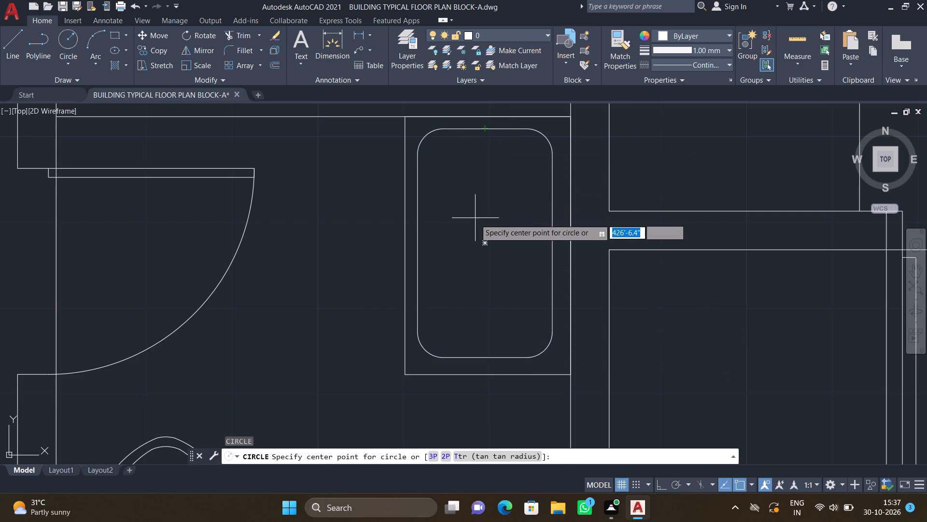
left_click(485, 246)
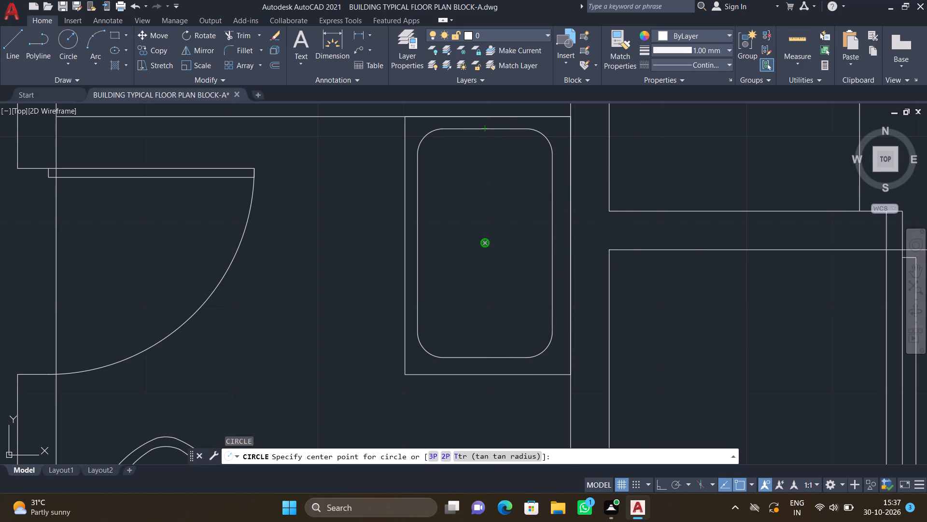
left_click(486, 254)
Add the multiline text label "D" where the dashed diagonals cross in the shaft directly north of the C TOILET.
scroll(491, 247, "down", 5)
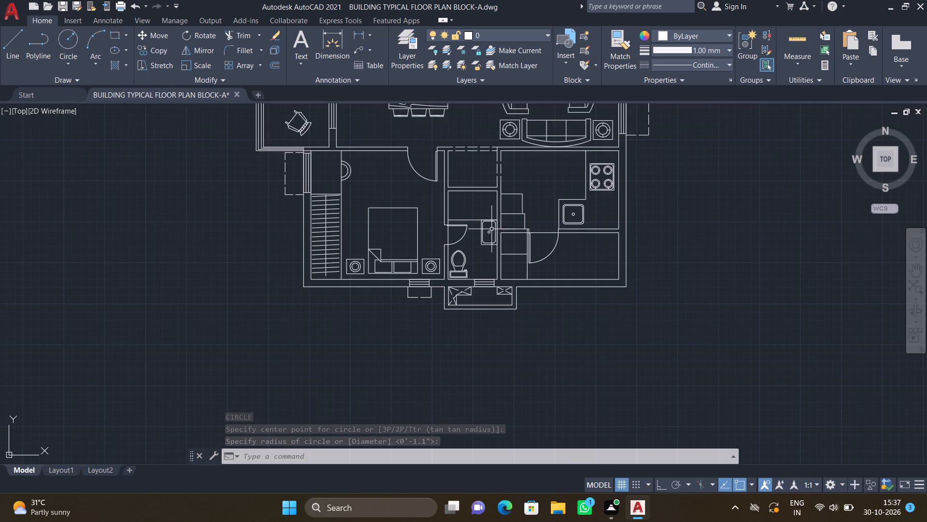
scroll(463, 252, "down", 1)
middle_click_drag(536, 252, 505, 299)
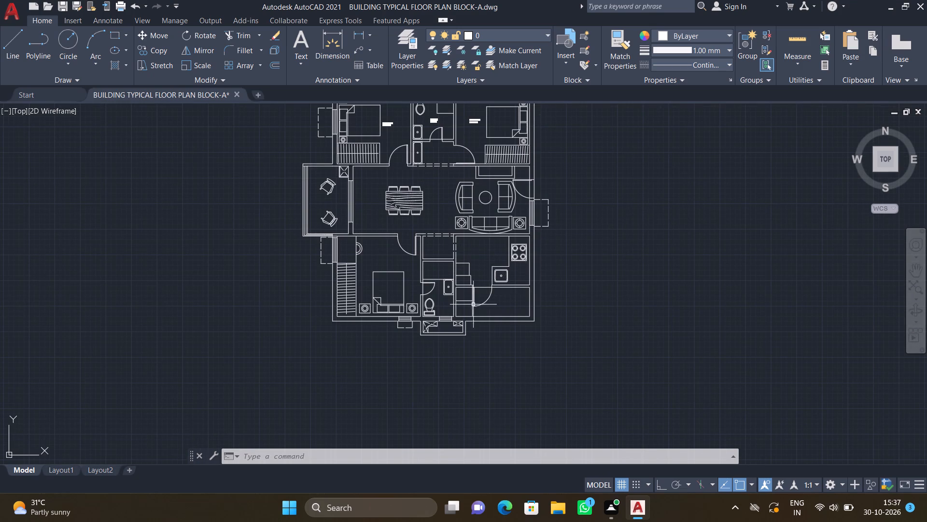
scroll(471, 311, "up", 1)
middle_click_drag(468, 271, 535, 390)
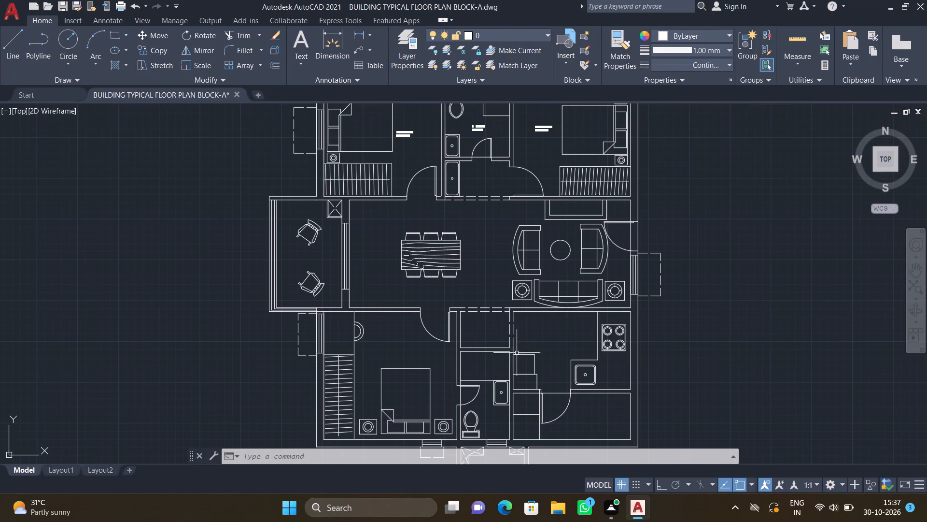
scroll(469, 316, "down", 1)
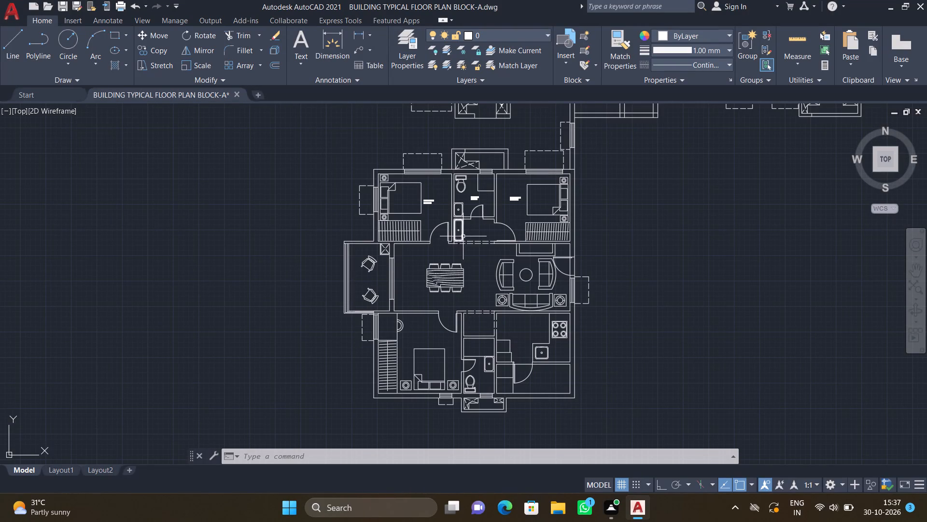
scroll(405, 263, "up", 2)
middle_click_drag(421, 281, 573, 258)
middle_click_drag(538, 236, 416, 410)
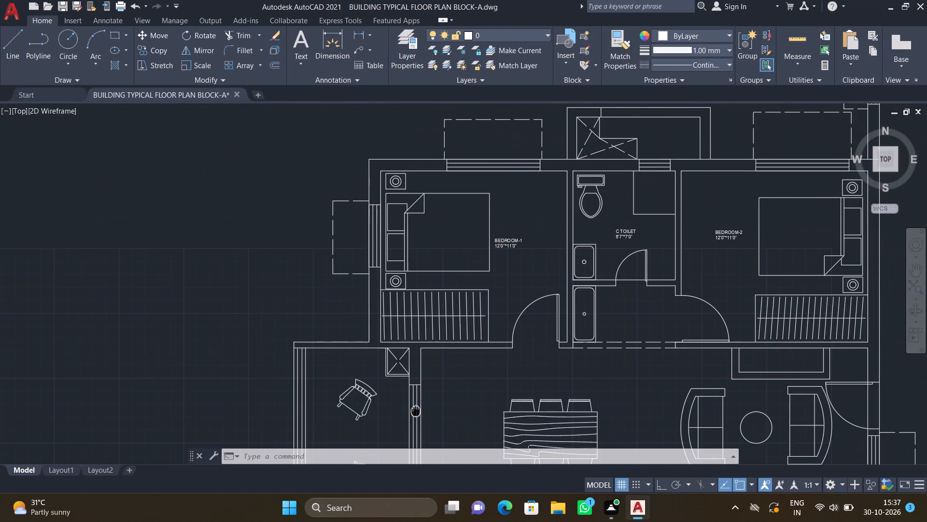
scroll(624, 153, "down", 1)
middle_click_drag(632, 157, 569, 197)
scroll(563, 188, "up", 2)
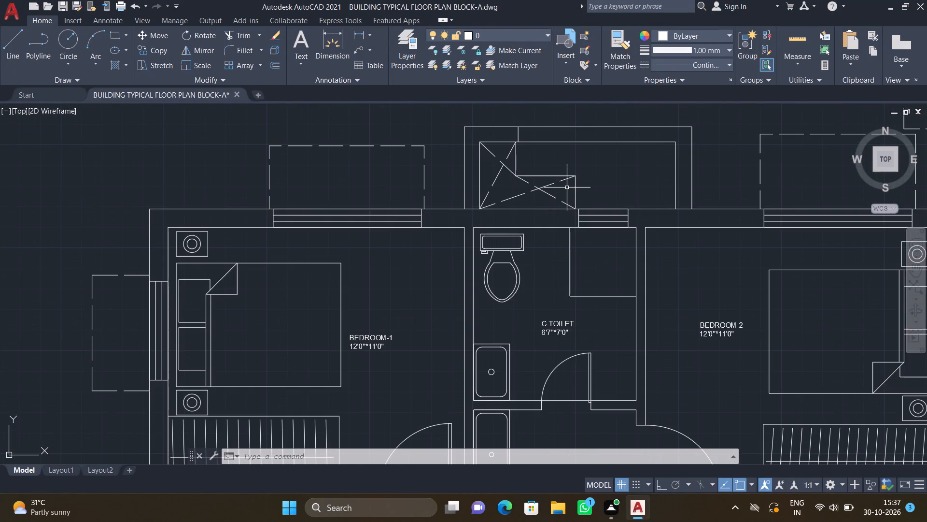
type("MT")
key("Return")
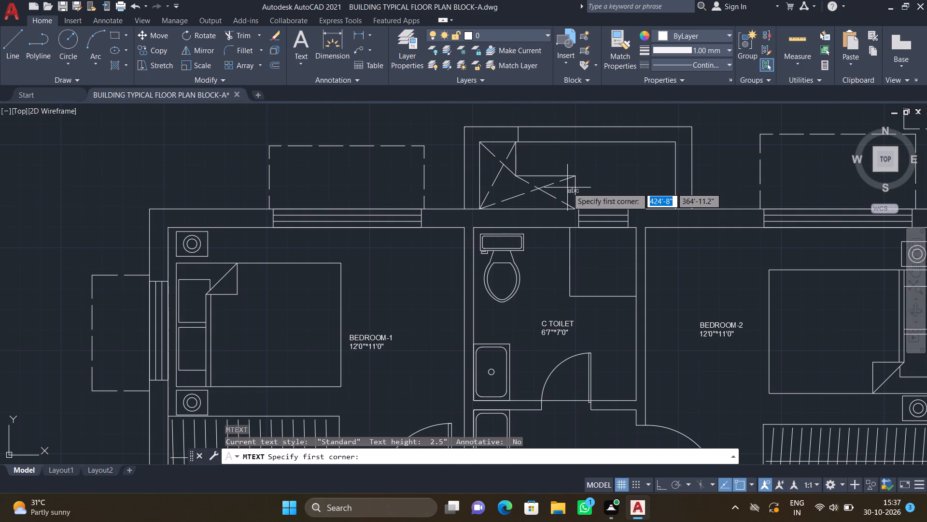
scroll(460, 86, "up", 1)
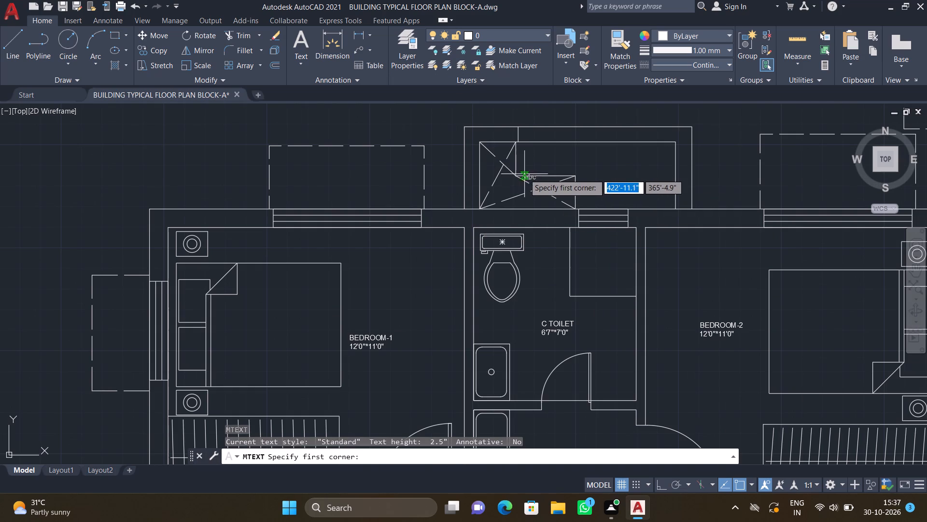
scroll(572, 190, "up", 2)
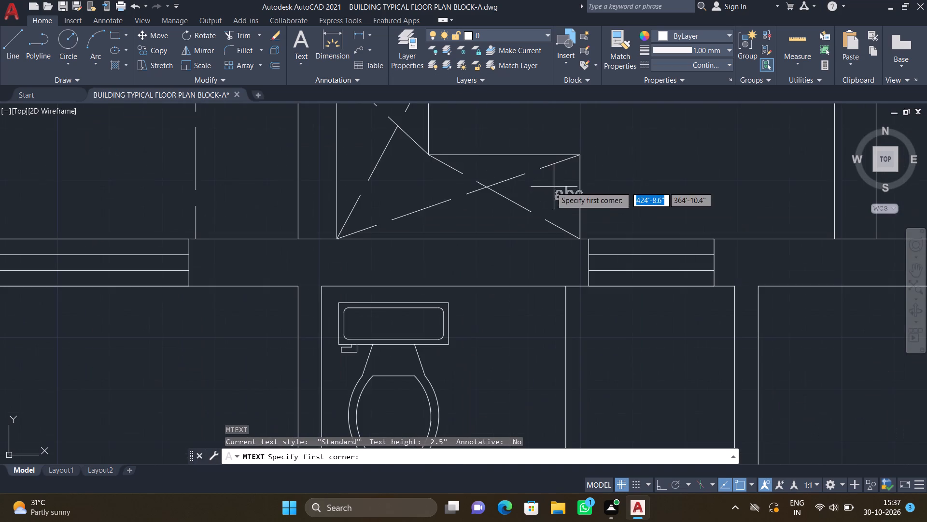
scroll(478, 167, "up", 2)
left_click(488, 171)
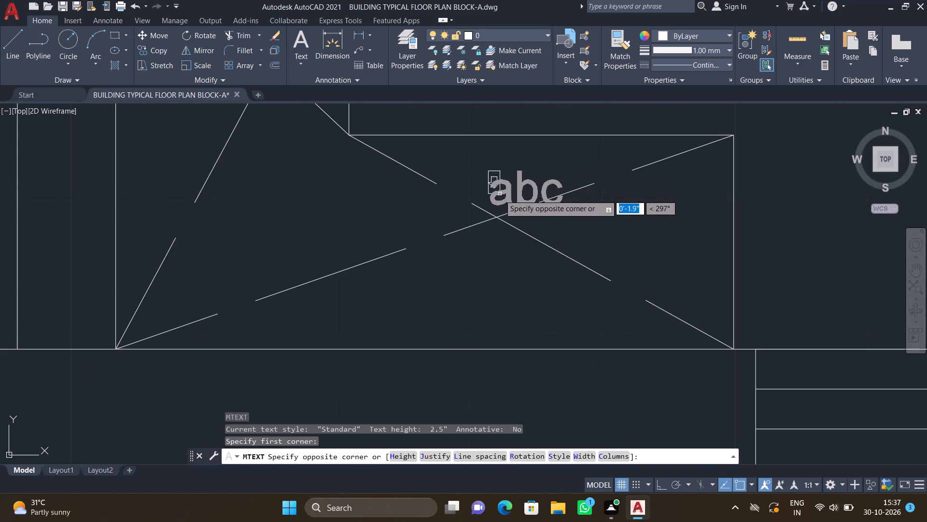
left_click(503, 196)
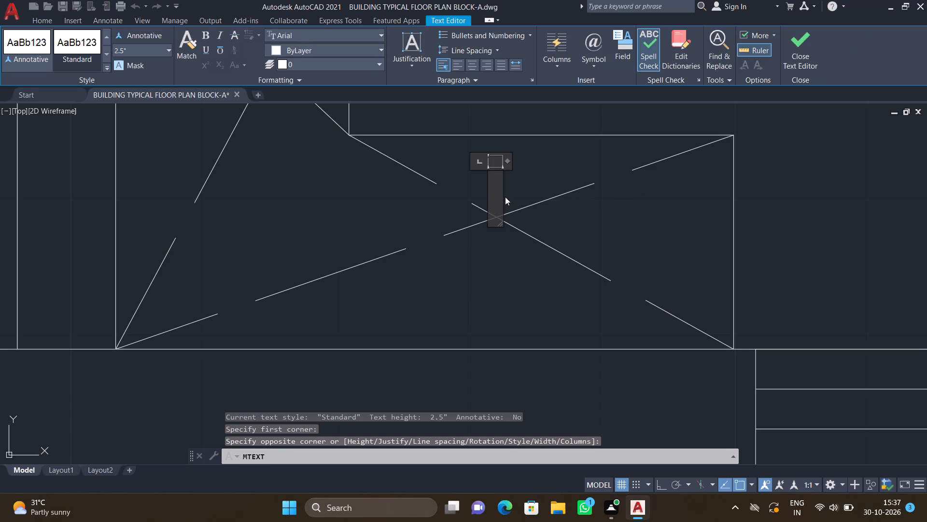
key("d")
key("Return")
key("Escape")
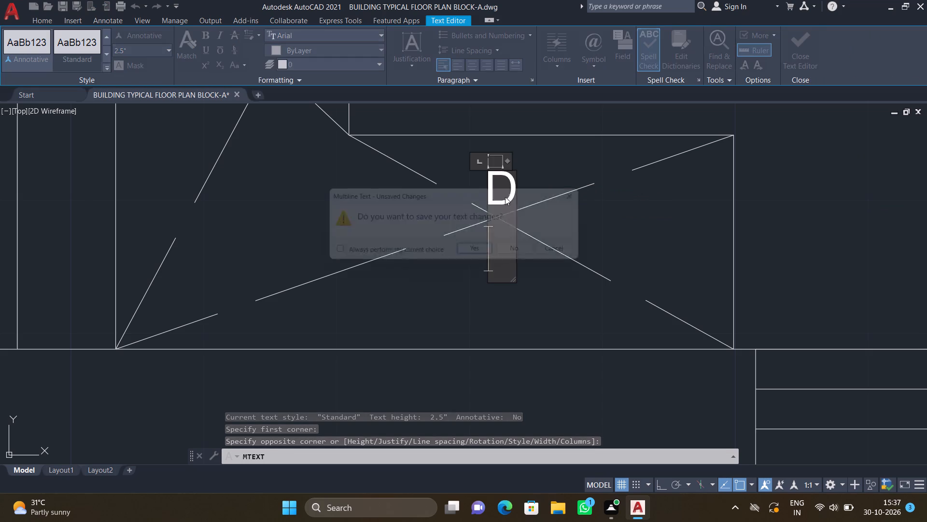
scroll(505, 197, "up", 2)
left_click(477, 257)
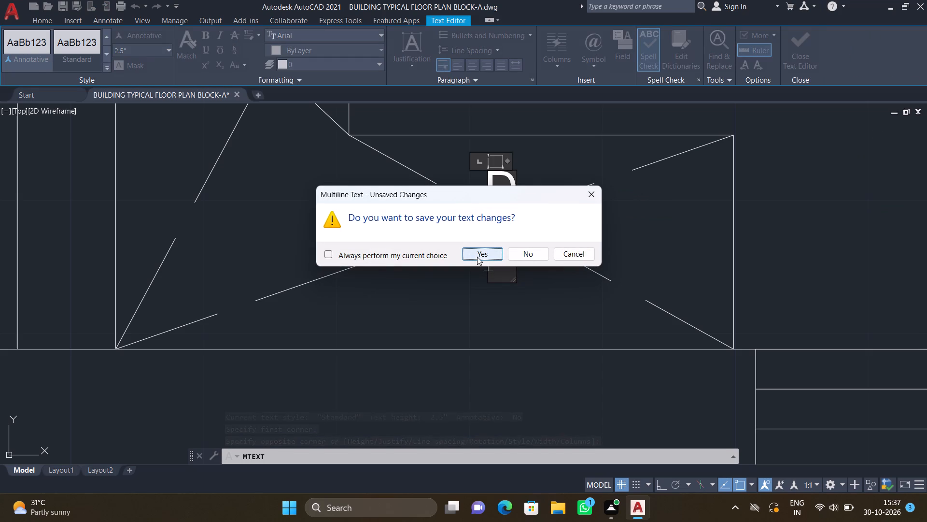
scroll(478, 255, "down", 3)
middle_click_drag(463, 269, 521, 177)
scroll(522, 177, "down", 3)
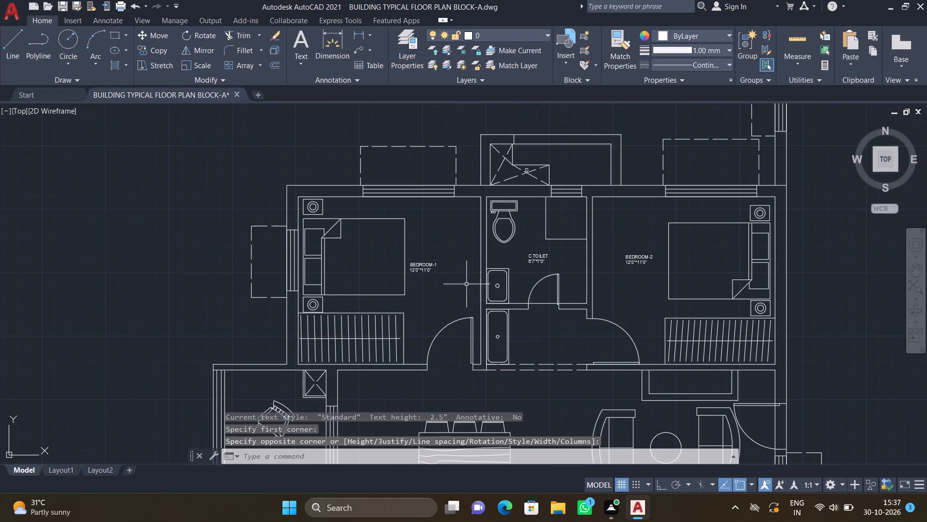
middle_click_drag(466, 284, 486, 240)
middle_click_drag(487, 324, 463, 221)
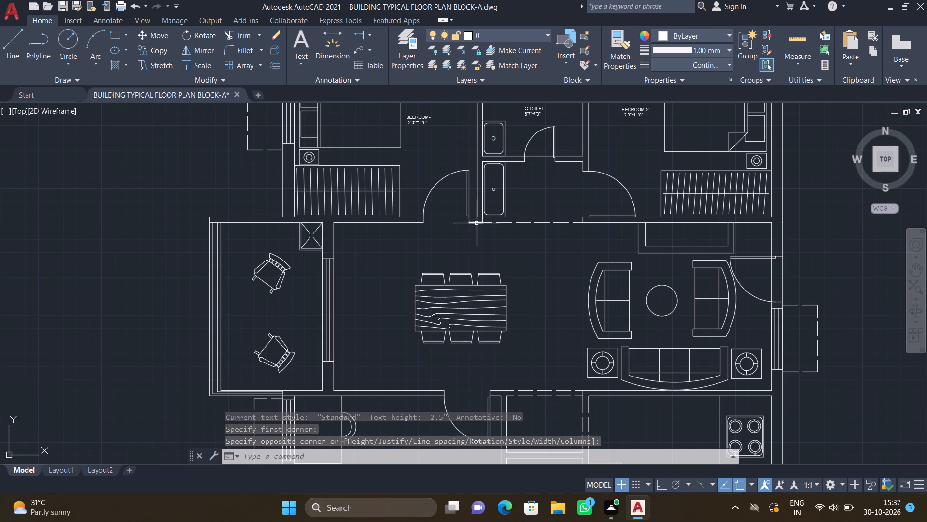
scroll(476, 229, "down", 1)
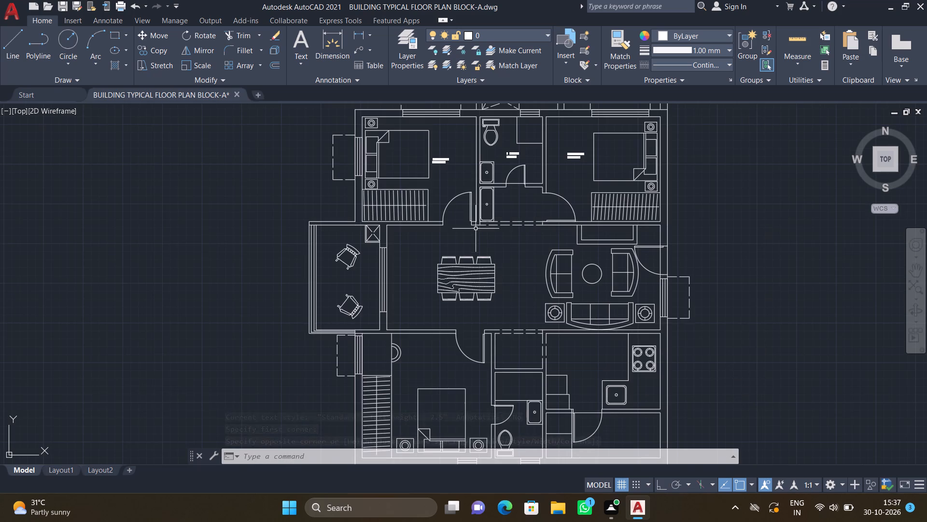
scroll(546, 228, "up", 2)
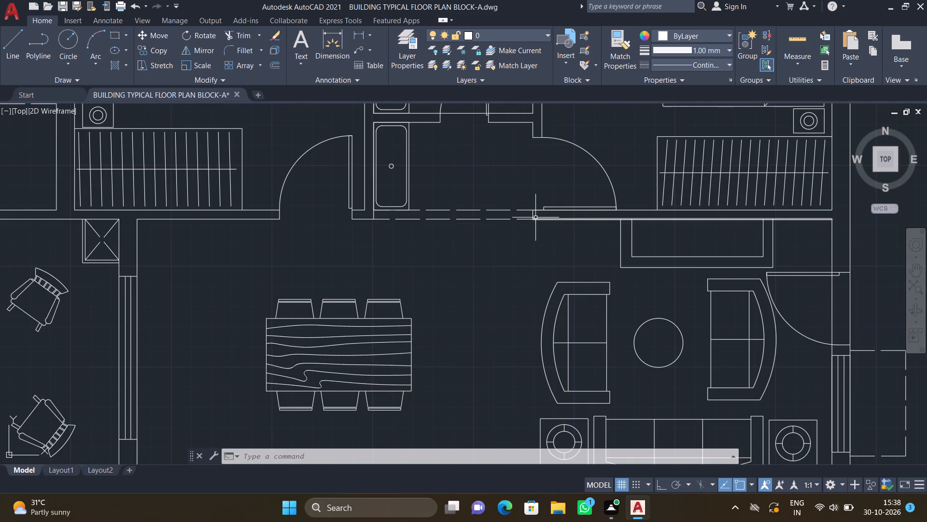
Add the multiline text label "D" where the diagonals cross in the small shaft at the balcony's north-east corner.
scroll(489, 249, "down", 2)
middle_click_drag(435, 282, 497, 225)
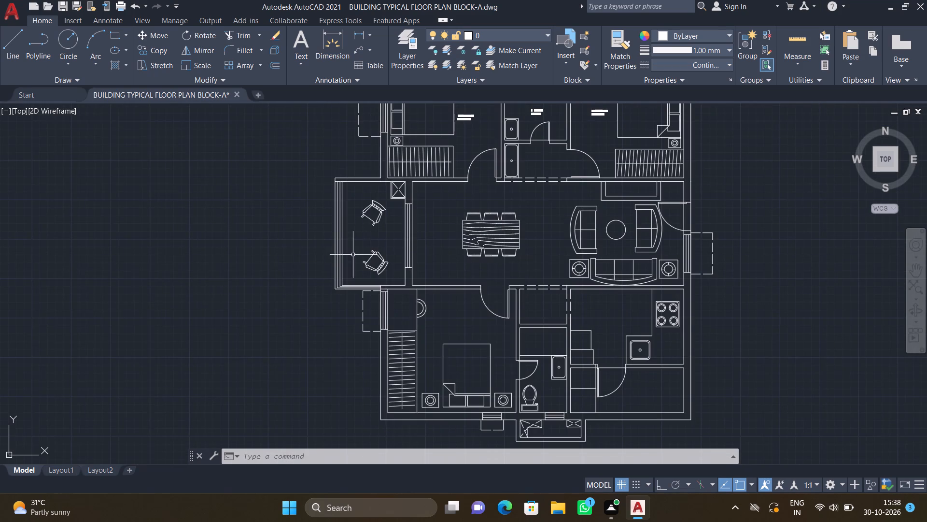
scroll(360, 233, "up", 2)
type("MT")
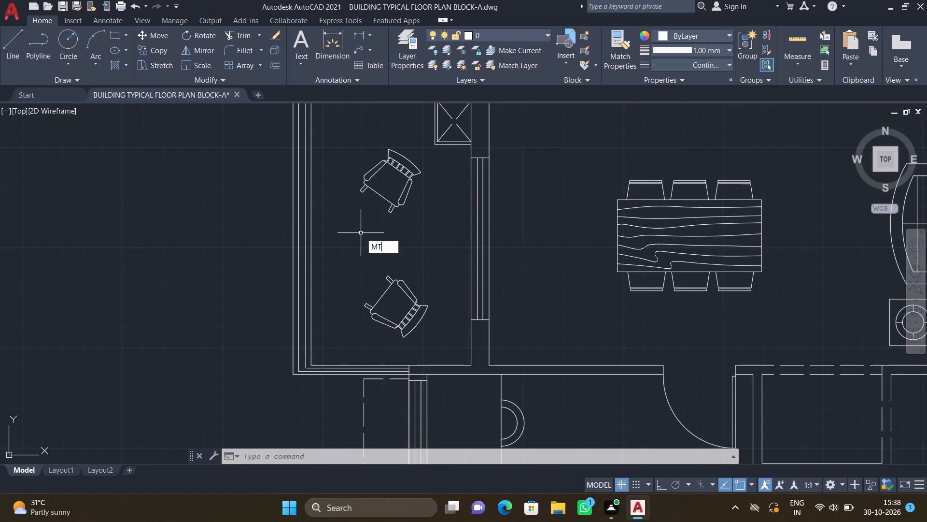
key("Return")
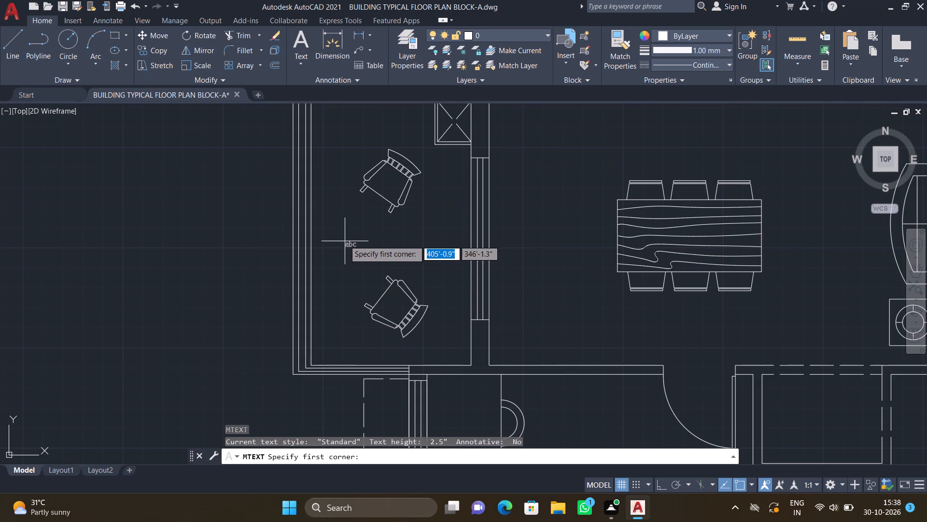
middle_click_drag(450, 177, 434, 252)
scroll(438, 201, "up", 1)
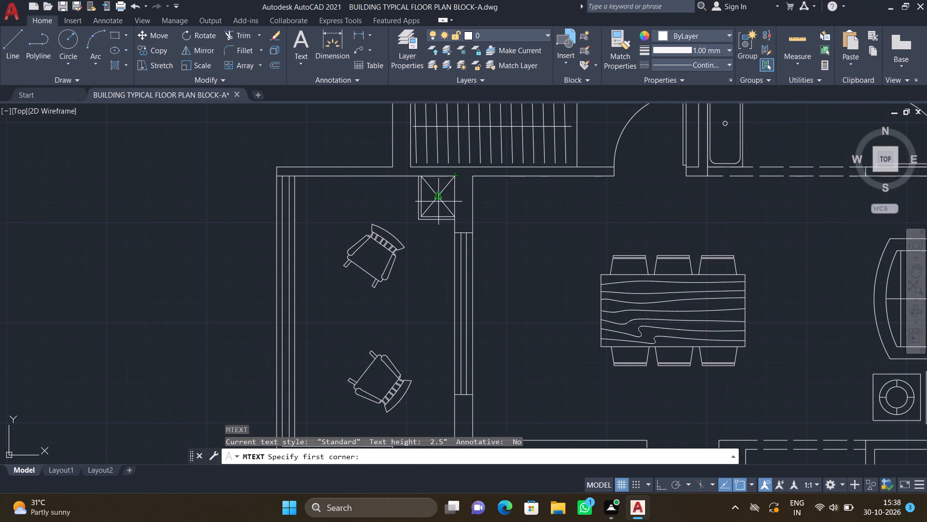
scroll(437, 201, "up", 4)
left_click_drag(426, 192, 429, 198)
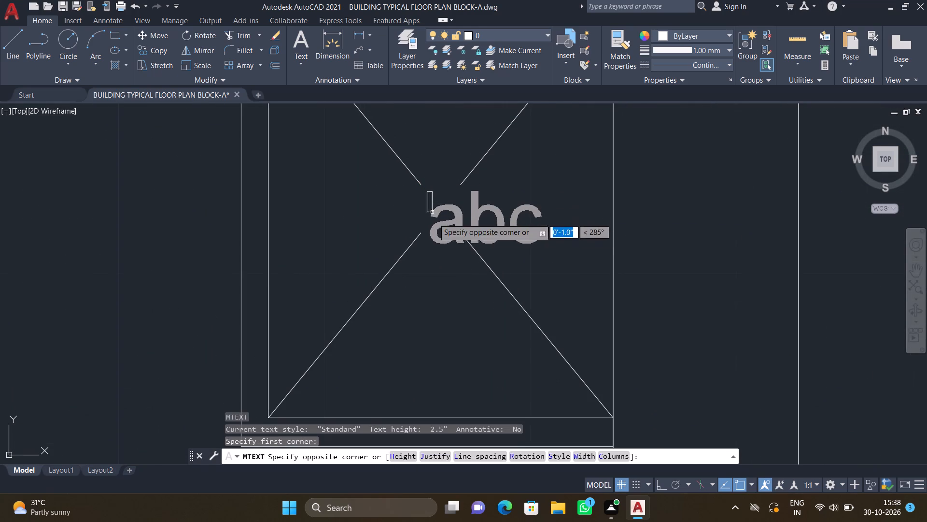
left_click(469, 234)
key("d")
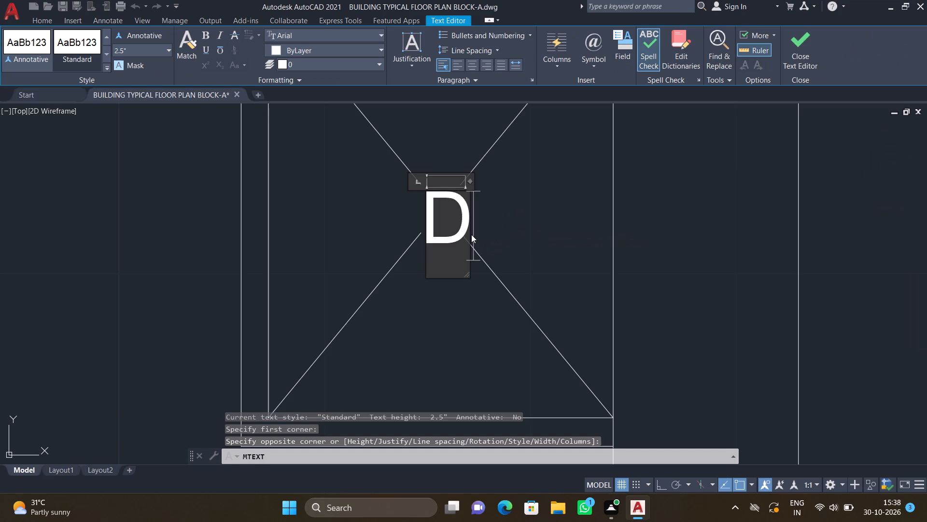
key("Return")
key("Escape")
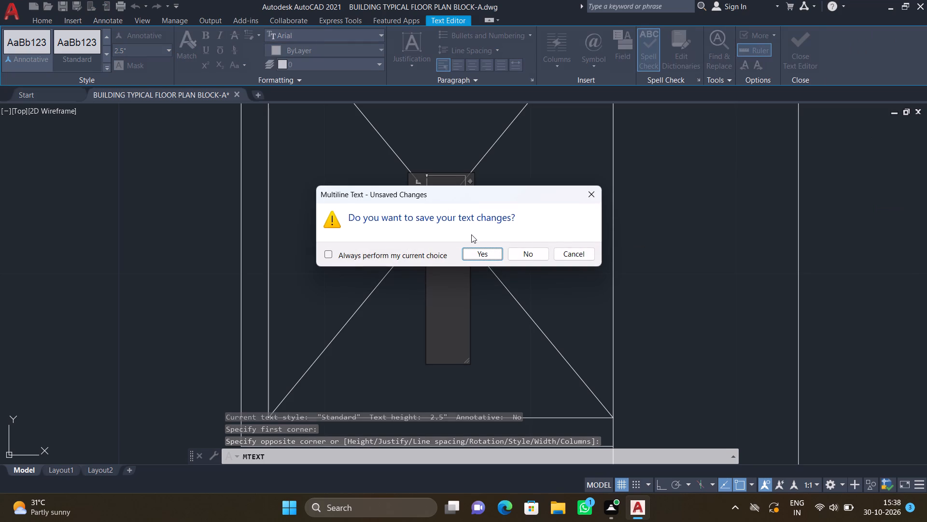
left_click(467, 251)
Add the multiline text label "6'8" WIDE BALCONY" between the two chairs in the balcony.
scroll(475, 248, "down", 3)
middle_click_drag(450, 292, 453, 289)
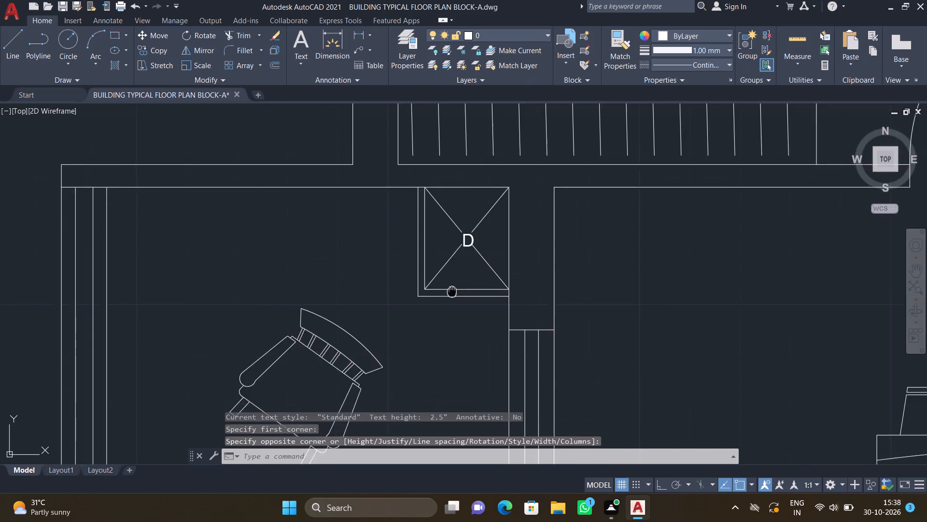
middle_click_drag(453, 289, 505, 241)
scroll(506, 242, "down", 2)
middle_click_drag(432, 369, 453, 264)
scroll(474, 218, "up", 2)
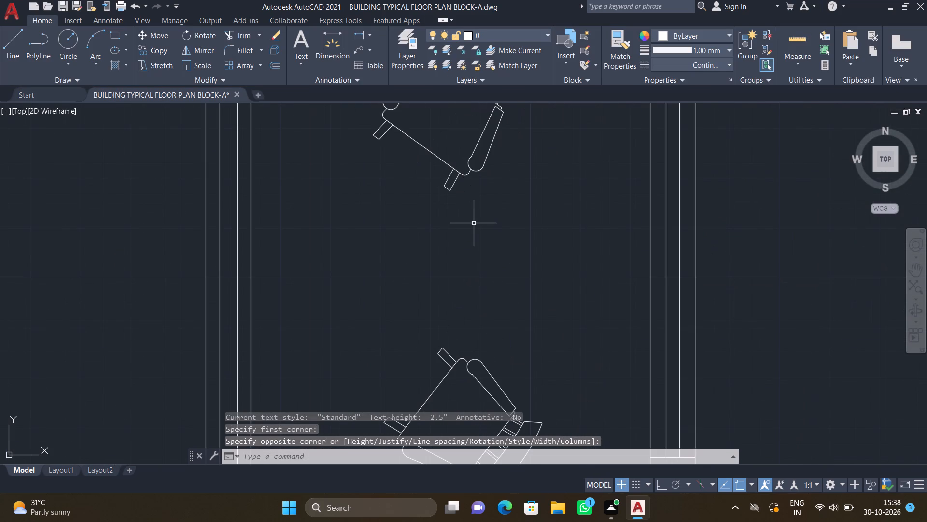
type("MT")
key("Return")
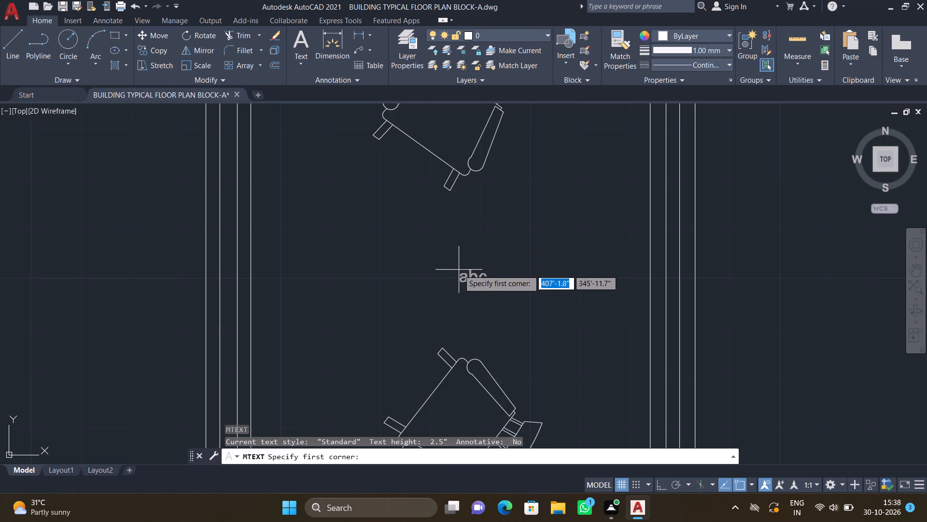
scroll(459, 270, "down", 1)
left_click_drag(377, 262, 385, 273)
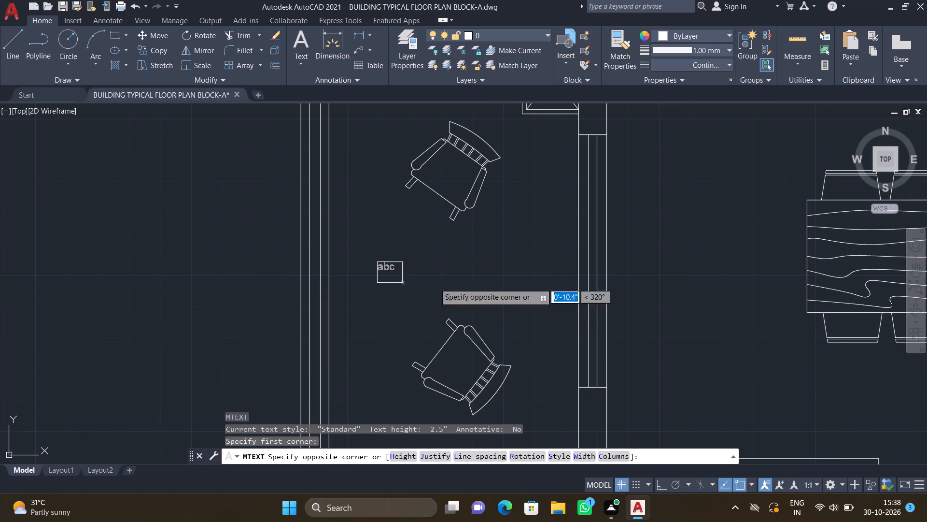
left_click(548, 303)
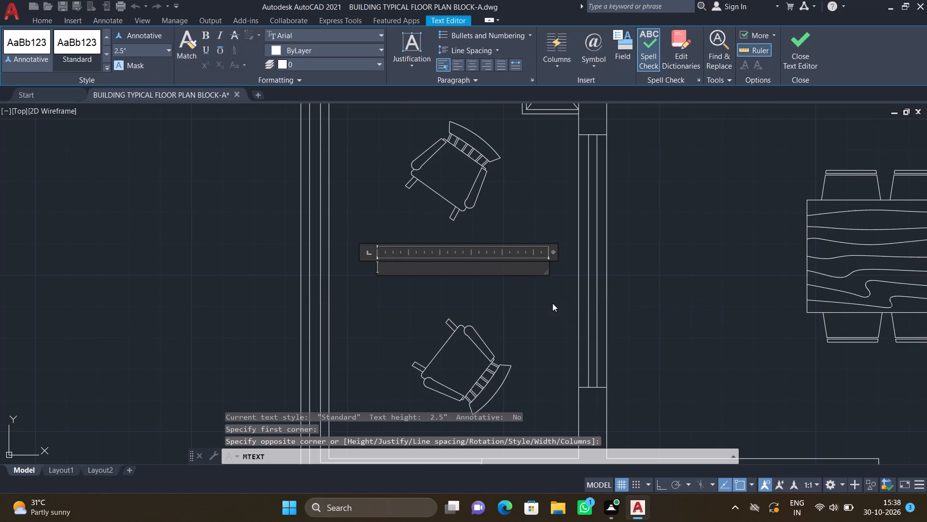
type("6'")
type("8\" WIDE BALCONY")
key("Return")
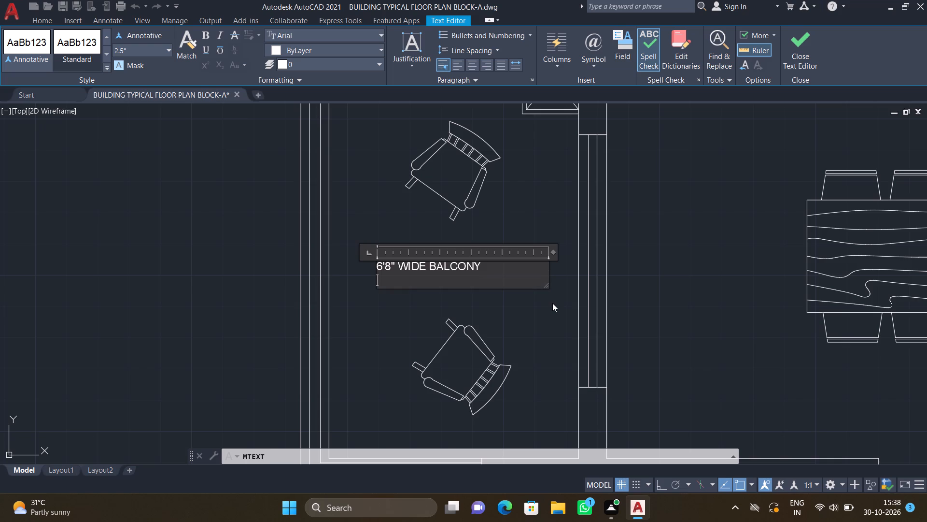
key("Escape")
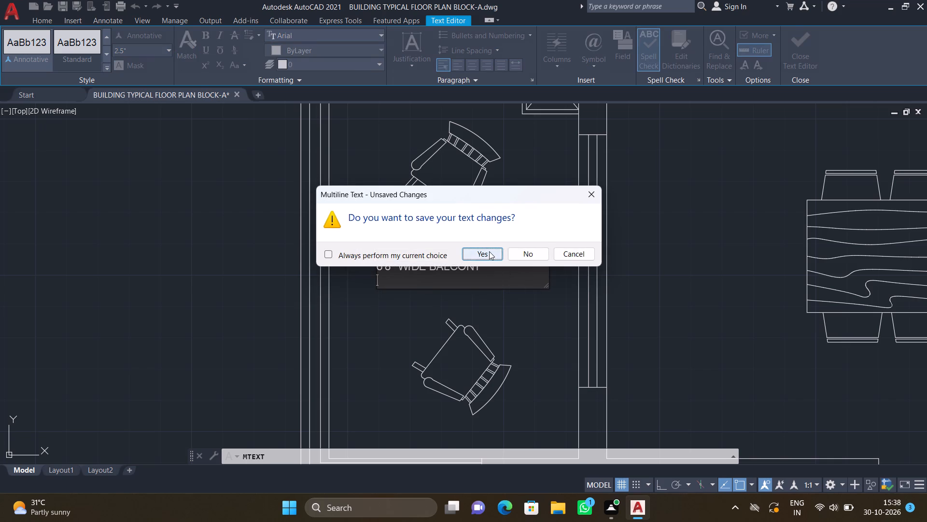
left_click(489, 251)
Rotate the balcony label 90° counterclockwise about its start so it reads vertically upward.
type("RO")
key("Return")
key("F8")
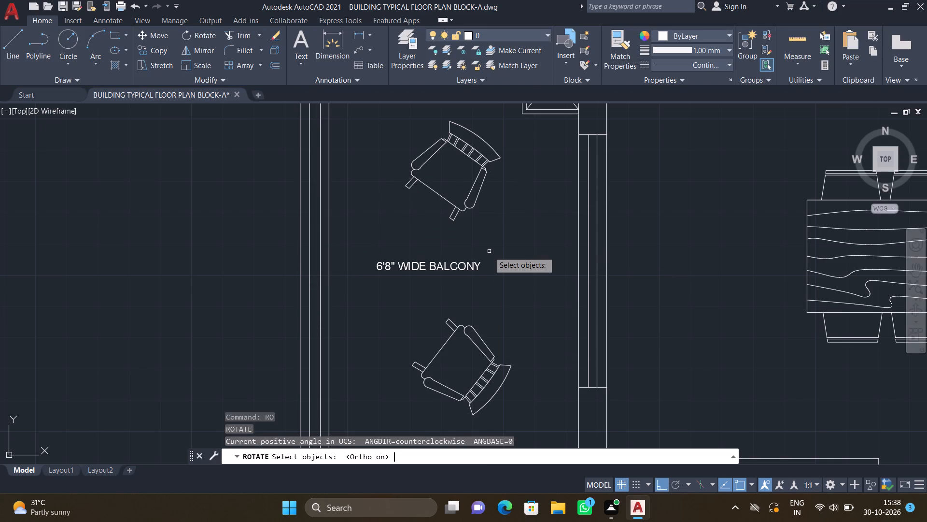
left_click(467, 267)
key("Return")
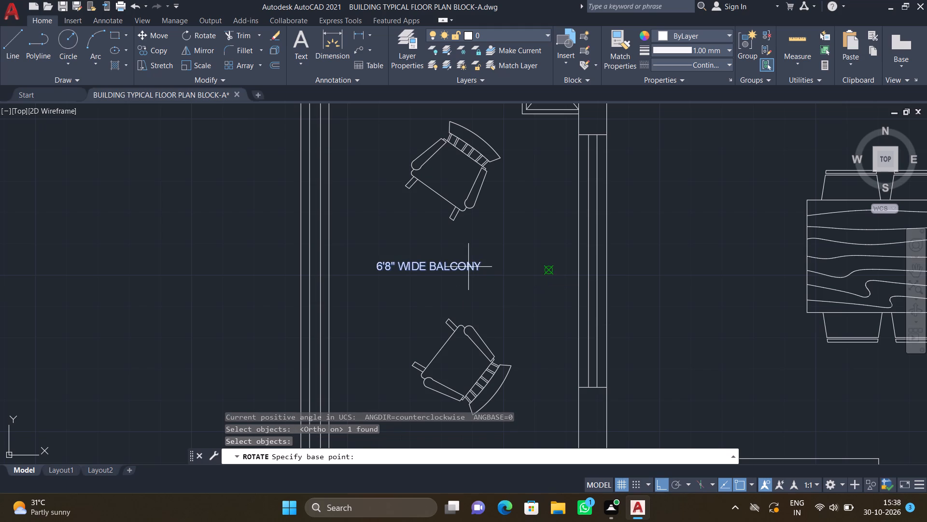
left_click(378, 267)
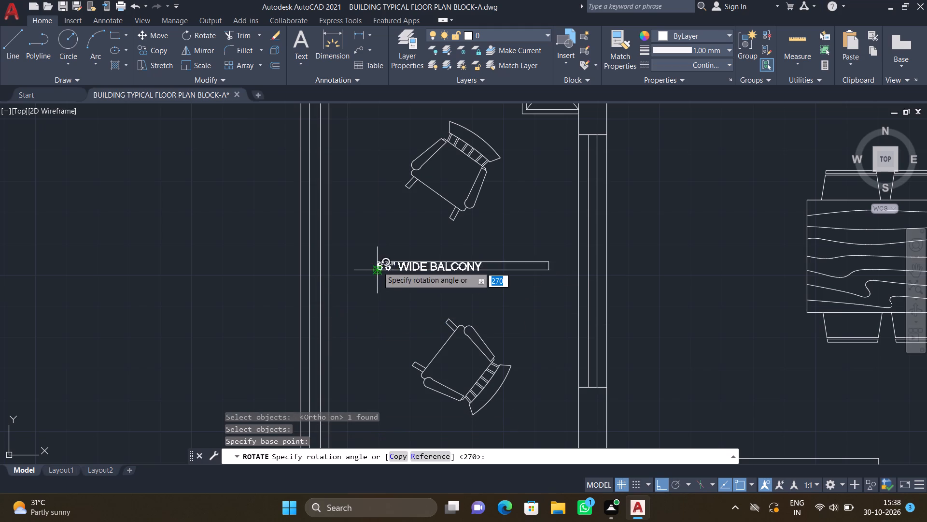
left_click(385, 228)
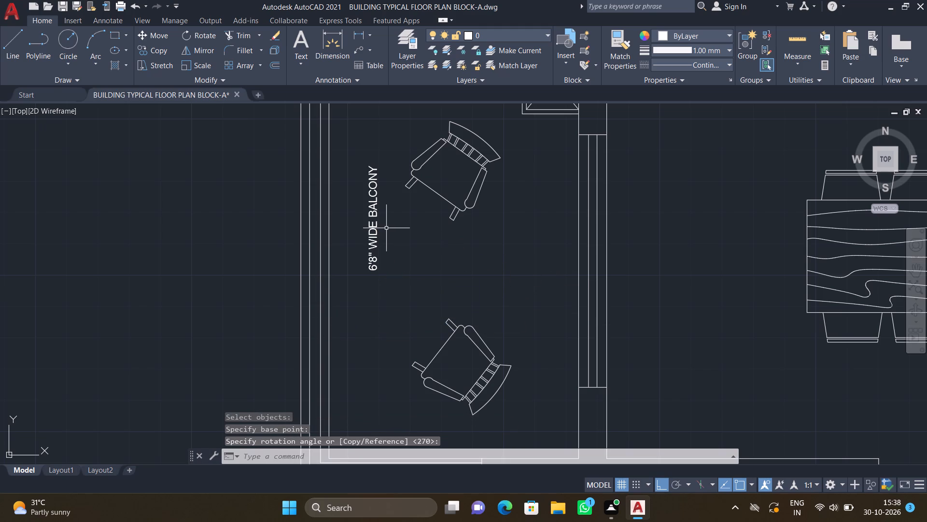
Move the vertical balcony label southeast, centring it along the gap between the two chairs near their west side.
key("F8")
key("m")
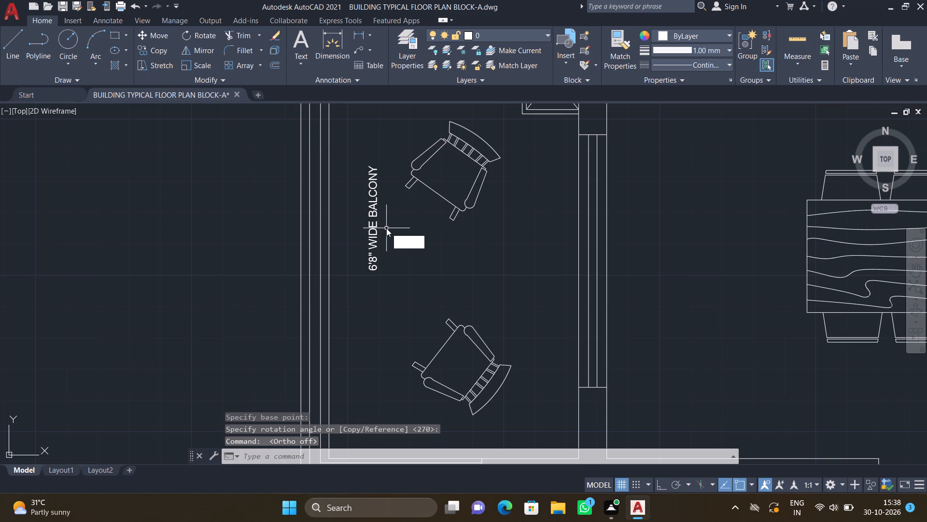
key("Return")
left_click(373, 263)
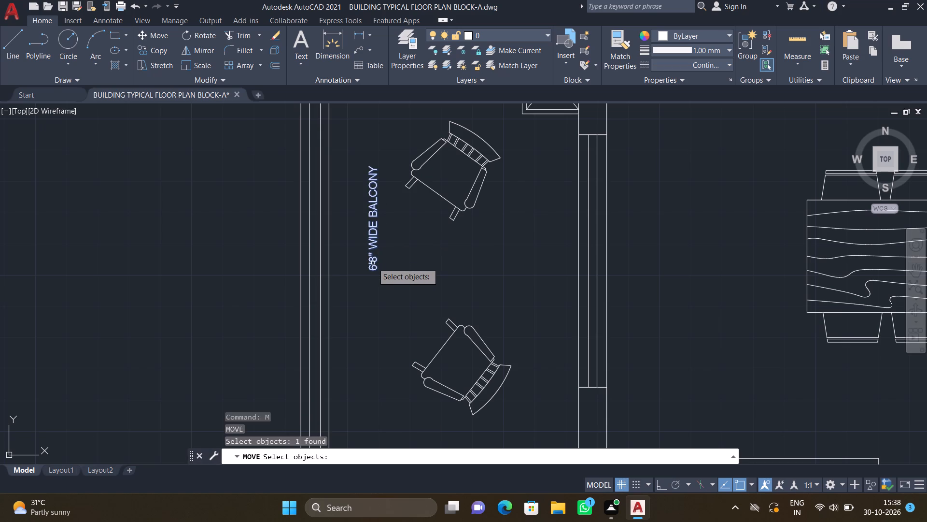
key("Return")
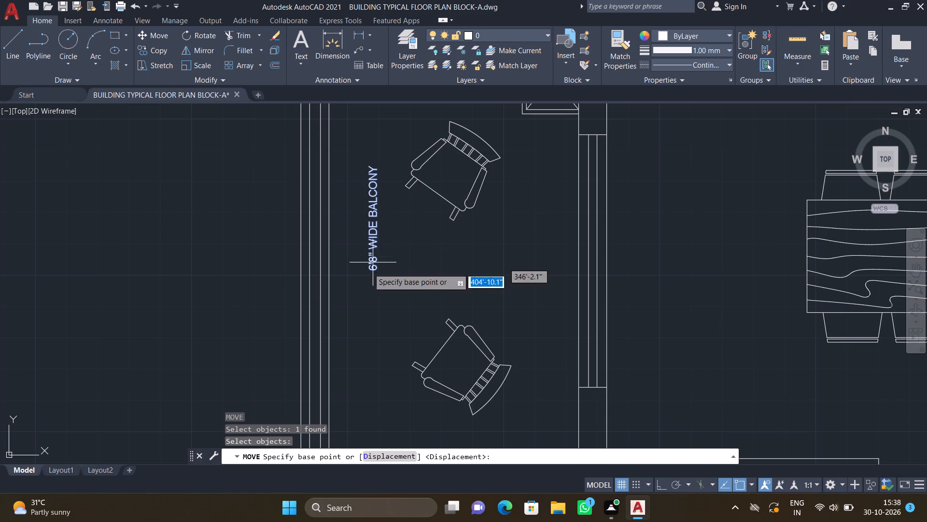
left_click(374, 268)
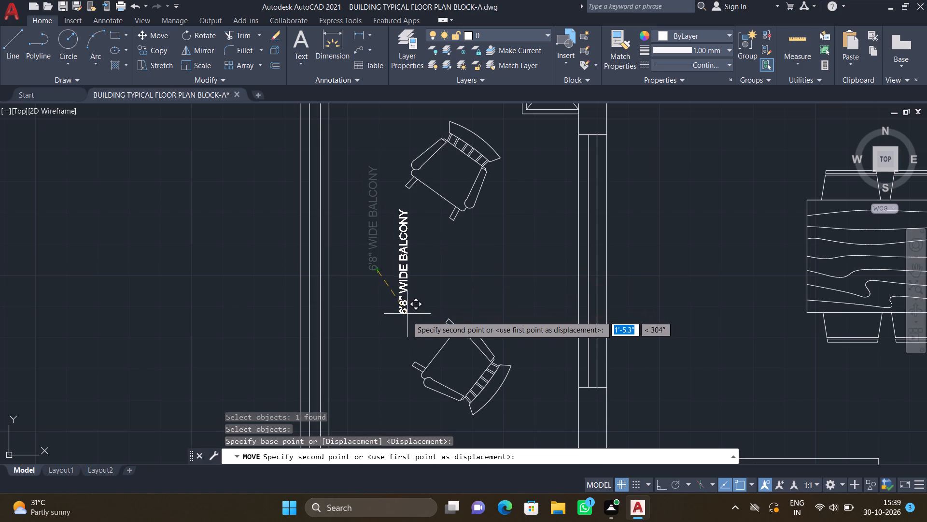
left_click(412, 329)
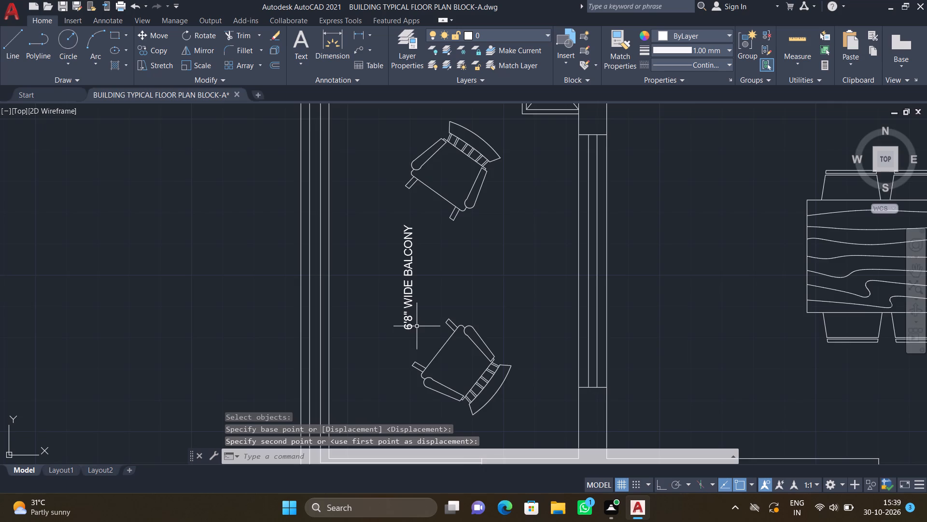
Add the two-line multiline text label "DINING" and "16'7"*11'0"" between the balcony window and the dining table.
scroll(417, 327, "down", 2)
middle_click_drag(496, 317, 388, 328)
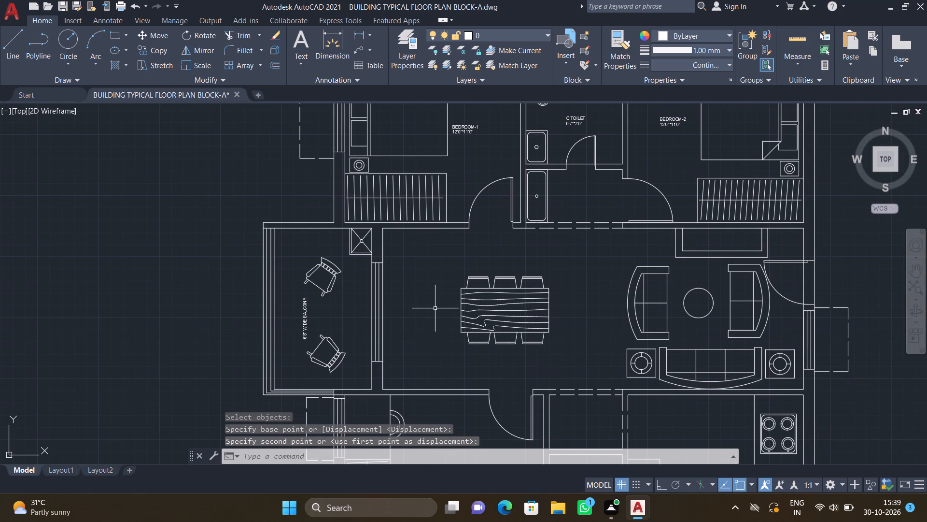
type("MT")
key("Return")
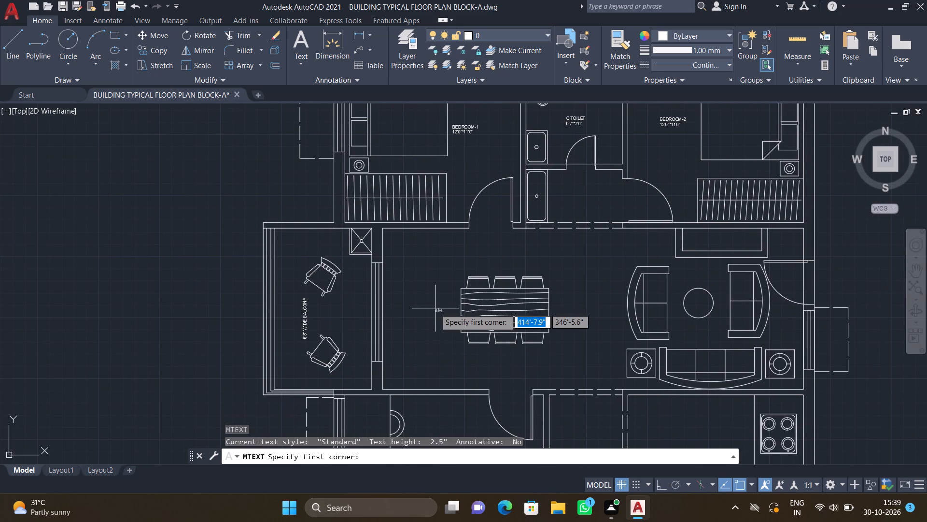
scroll(403, 314, "up", 2)
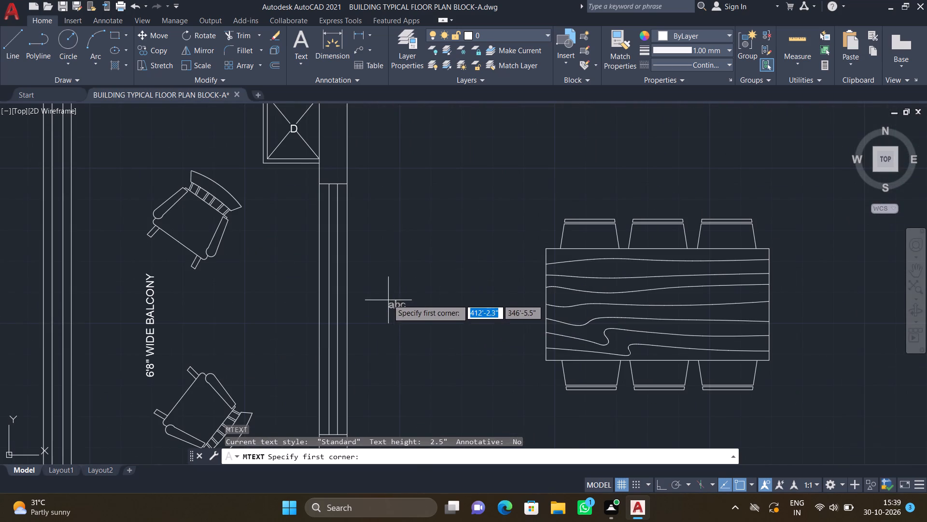
left_click(383, 296)
left_click(516, 350)
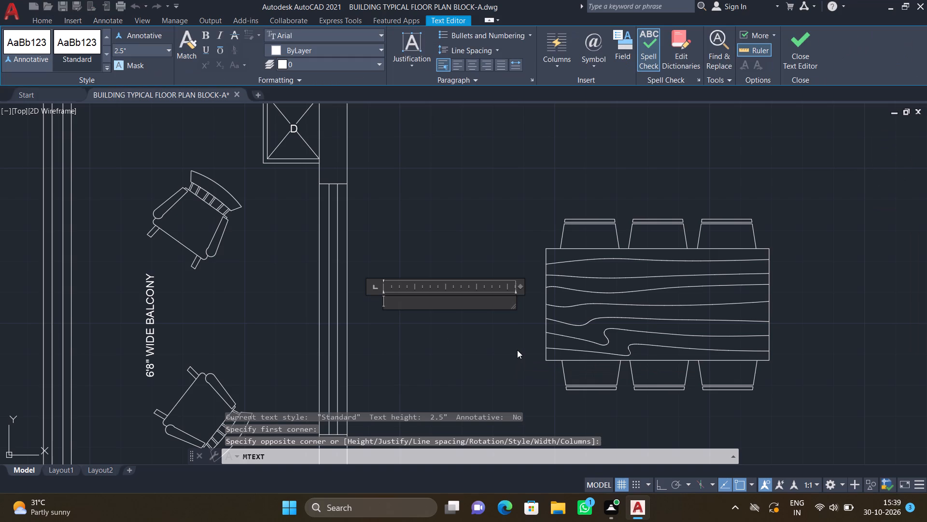
type("DINING")
key("Return")
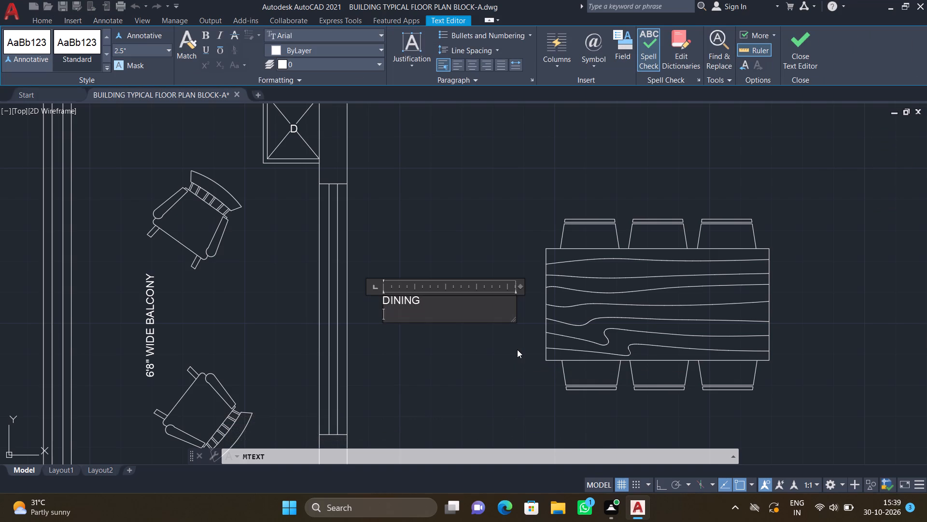
type("16'")
type("7\"")
key("asterisk")
type("11'")
type("0\"")
key("Return")
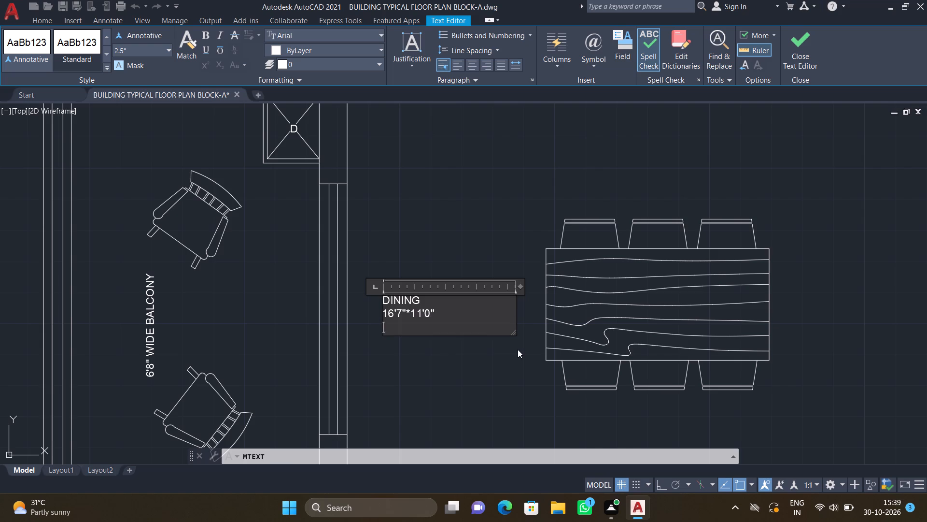
key("Escape")
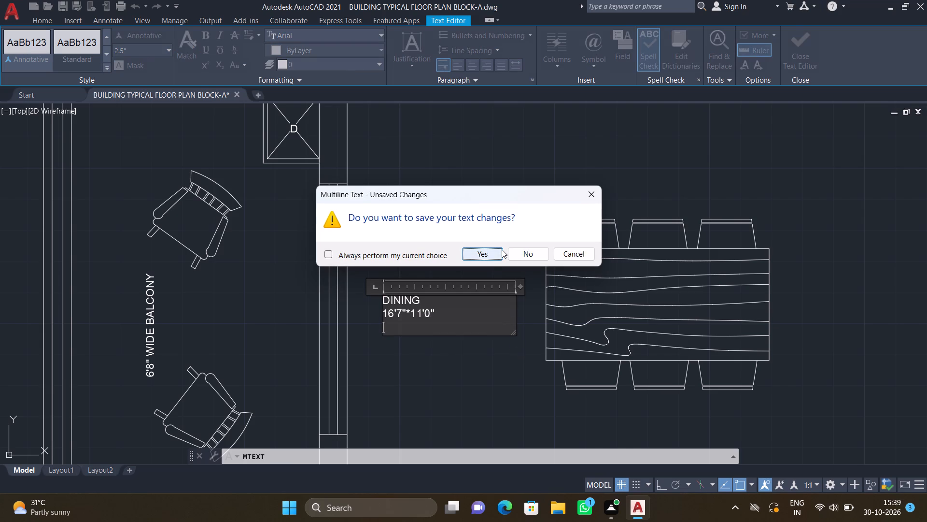
left_click(488, 250)
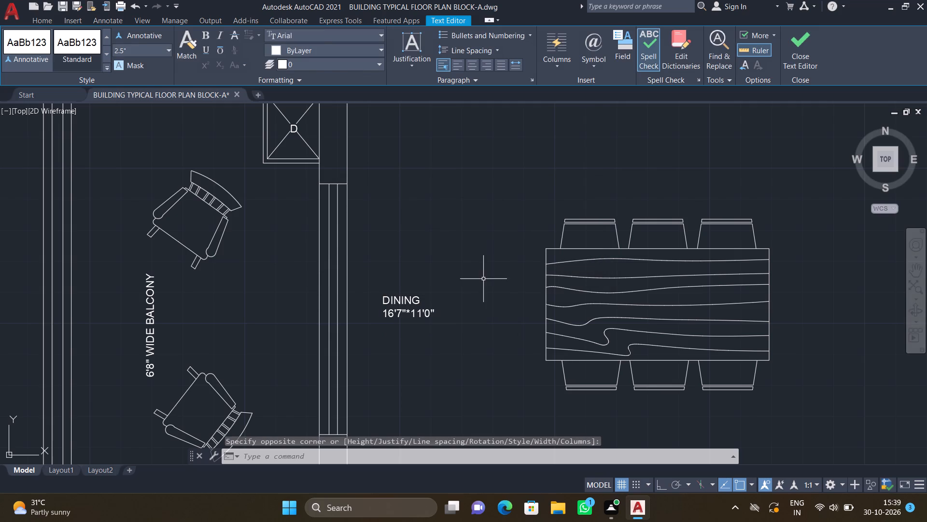
Move the dining label slightly northeast, centring it in the gap between the balcony window and the dining table.
middle_click_drag(440, 336, 462, 304)
key("m")
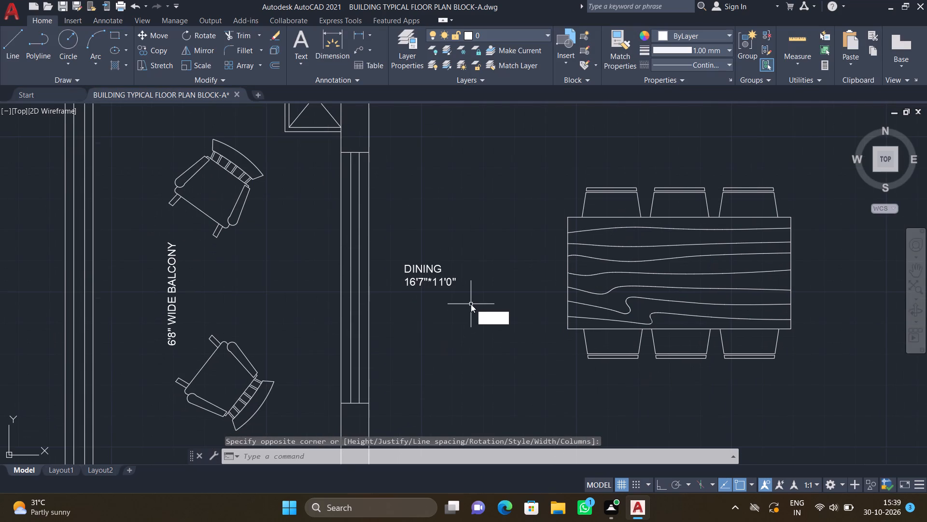
key("Return")
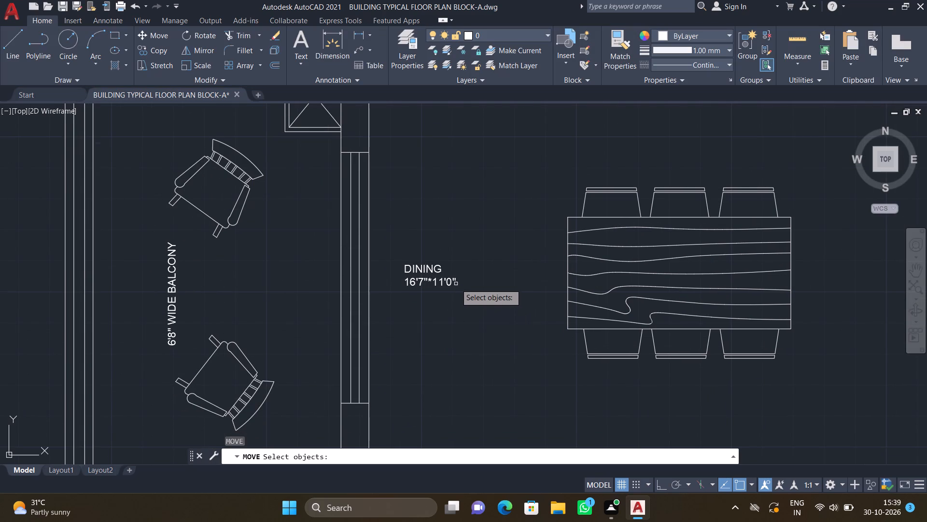
left_click(454, 281)
key("Return")
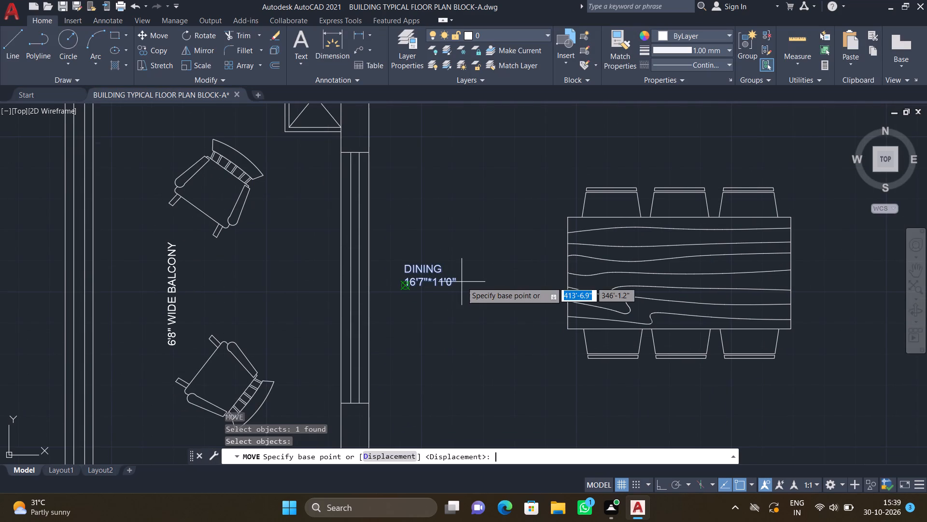
scroll(407, 269, "up", 2)
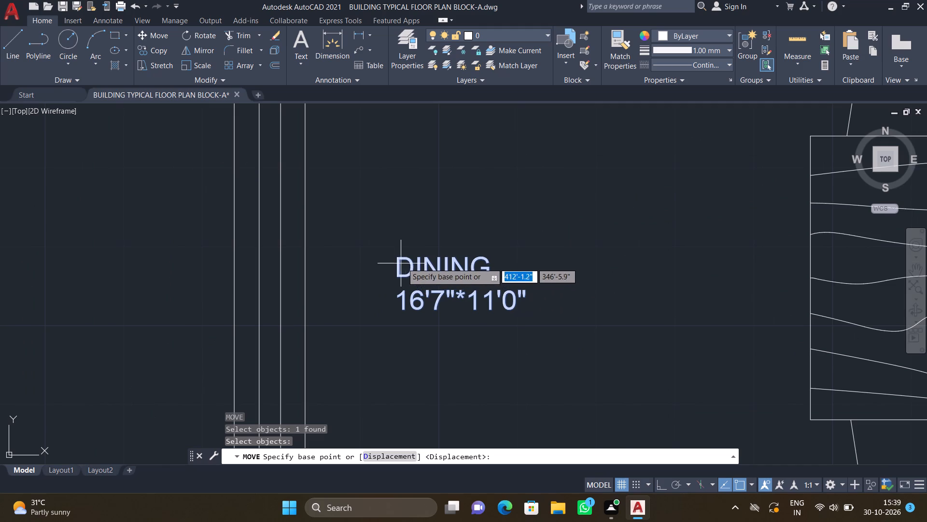
left_click_drag(398, 259, 407, 262)
left_click(527, 243)
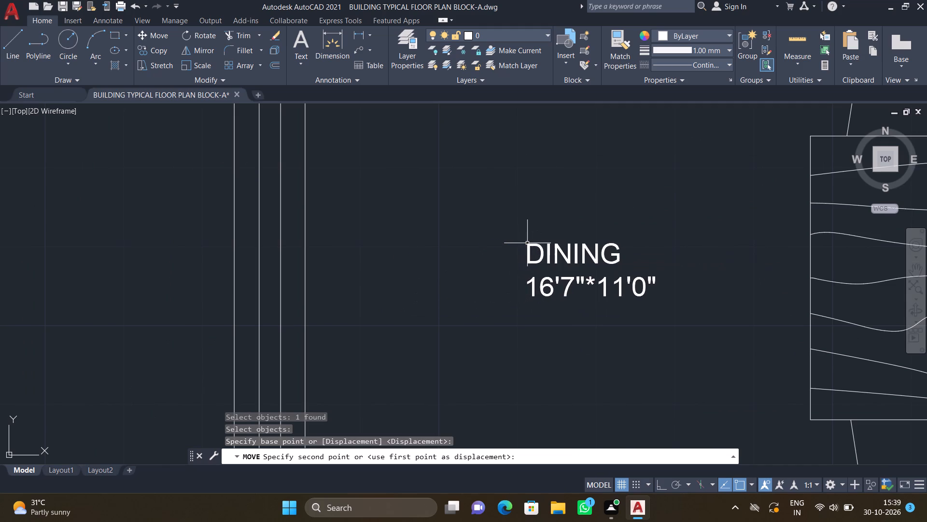
Add the two-line multiline text label "DRAWING" and "12'4"*11'0"" above the round coffee table between the two facing sofas.
scroll(529, 244, "down", 4)
middle_click_drag(541, 286, 481, 289)
middle_click_drag(617, 322, 516, 318)
middle_click_drag(633, 252, 565, 282)
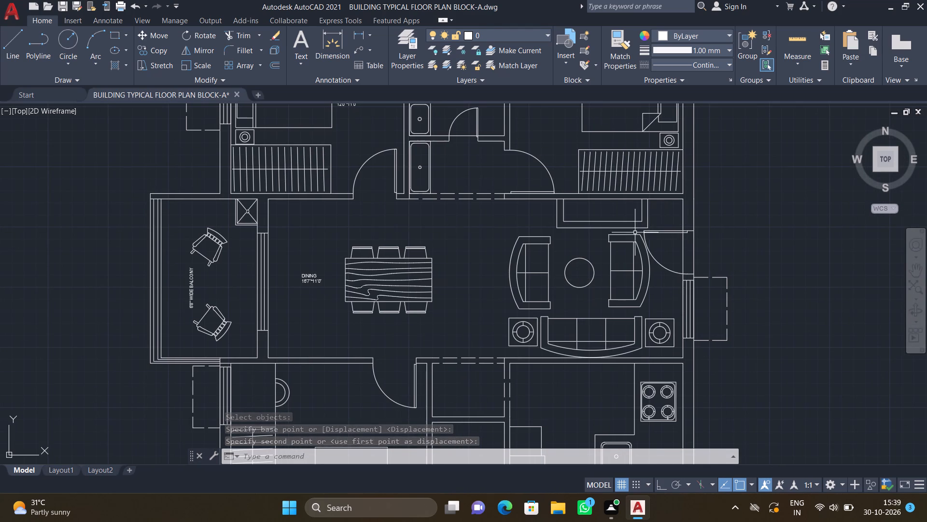
scroll(587, 247, "up", 3)
type("MT")
key("Return")
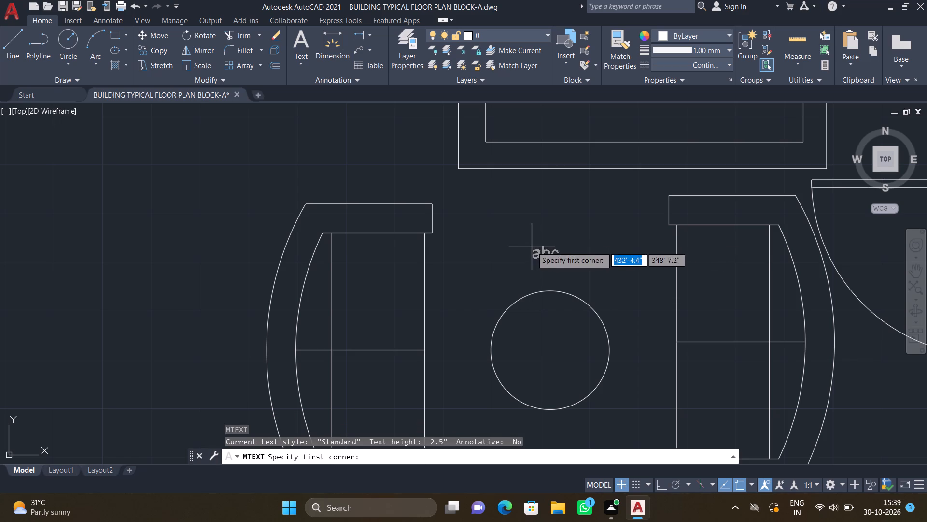
scroll(475, 238, "up", 1)
left_click_drag(463, 218, 469, 227)
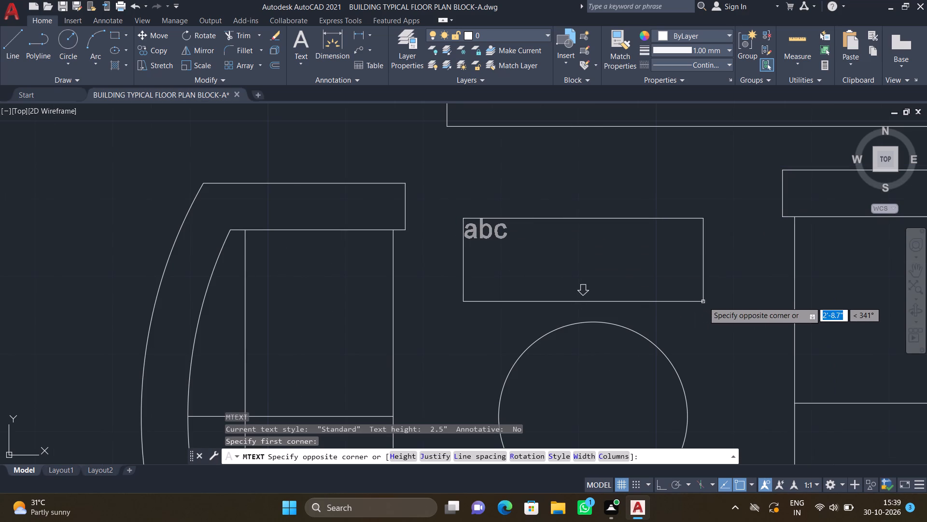
left_click(718, 303)
type("DRAWING")
key("Return")
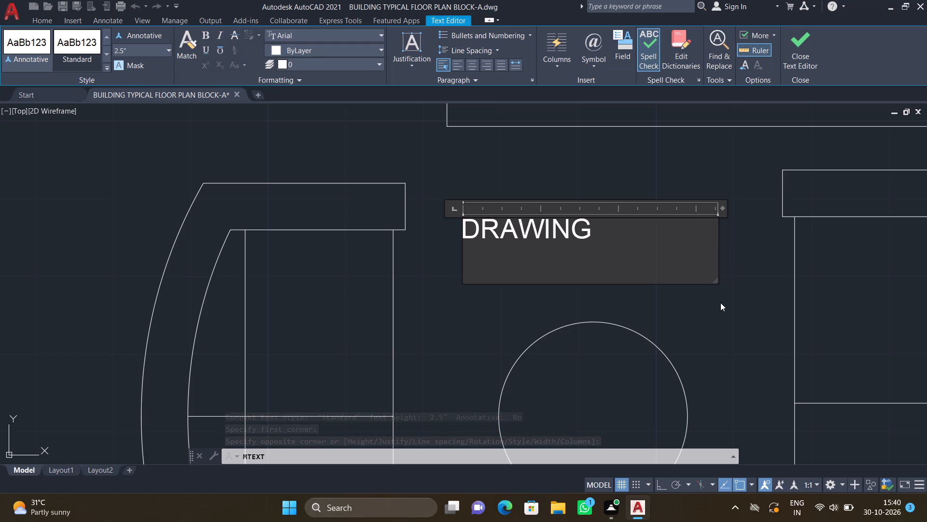
type("12'4\"")
key("asterisk")
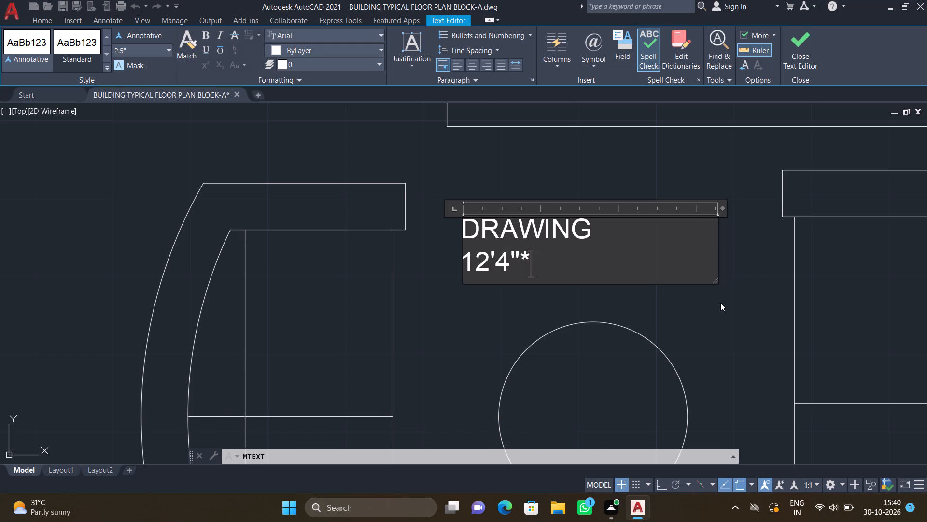
type("11'0\"")
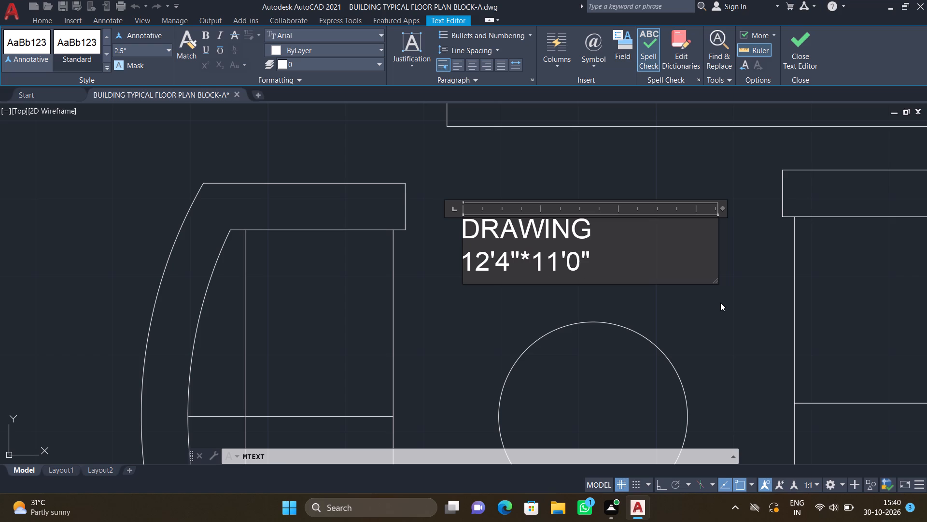
key("Return")
key("Escape")
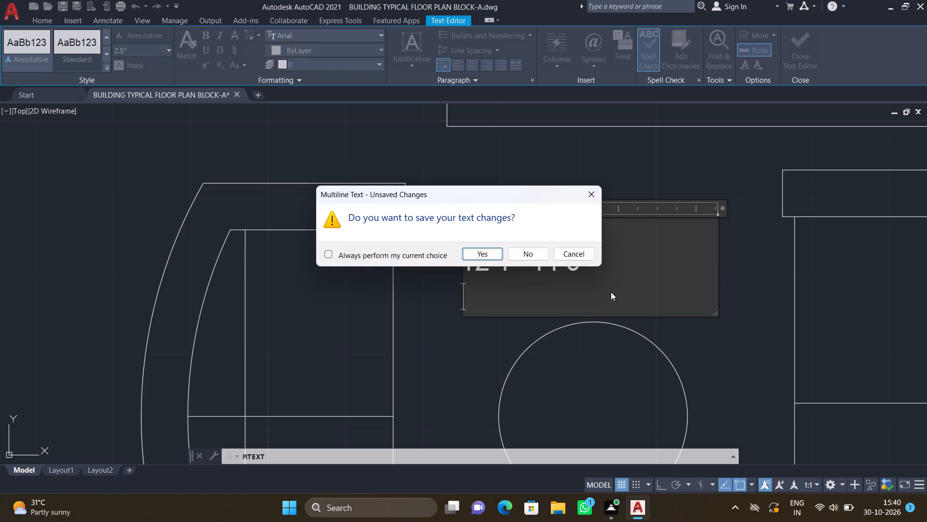
left_click(482, 256)
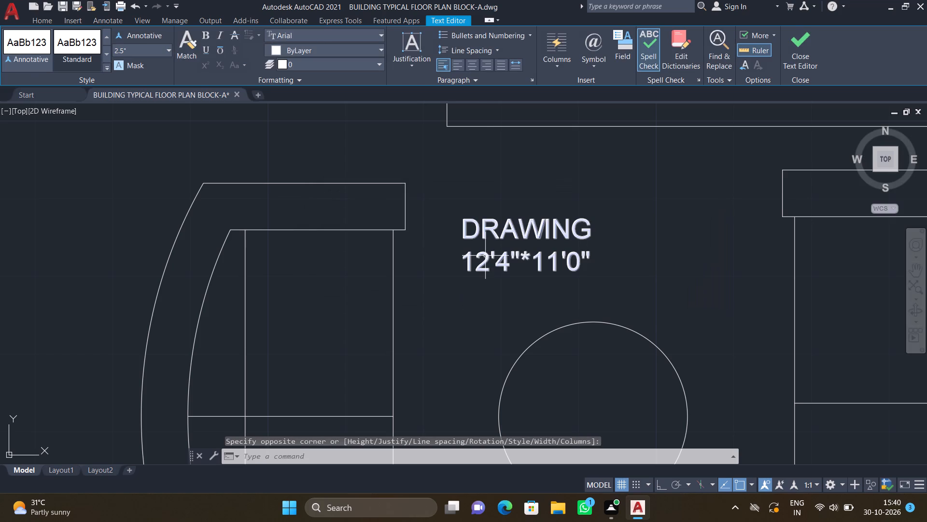
Move the drawing room label slightly east, centring it above the round coffee table.
key("m")
key("Return")
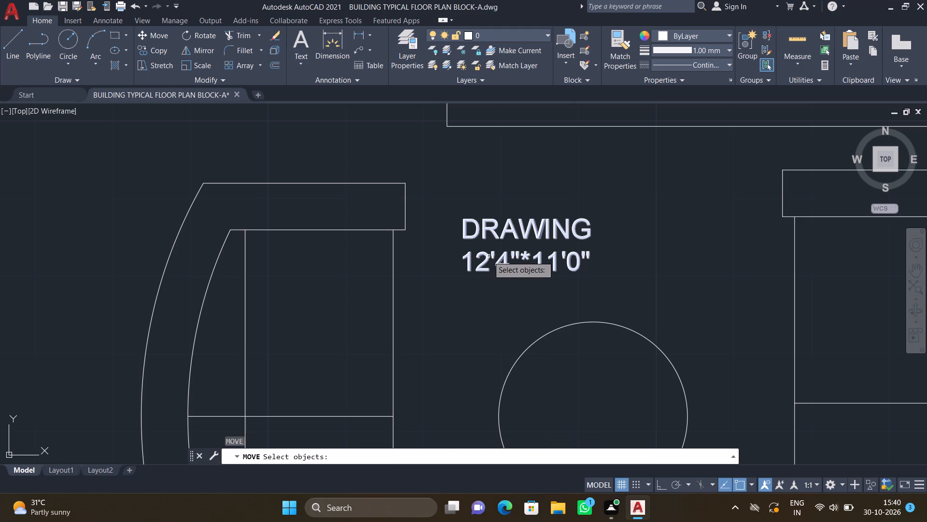
left_click(503, 263)
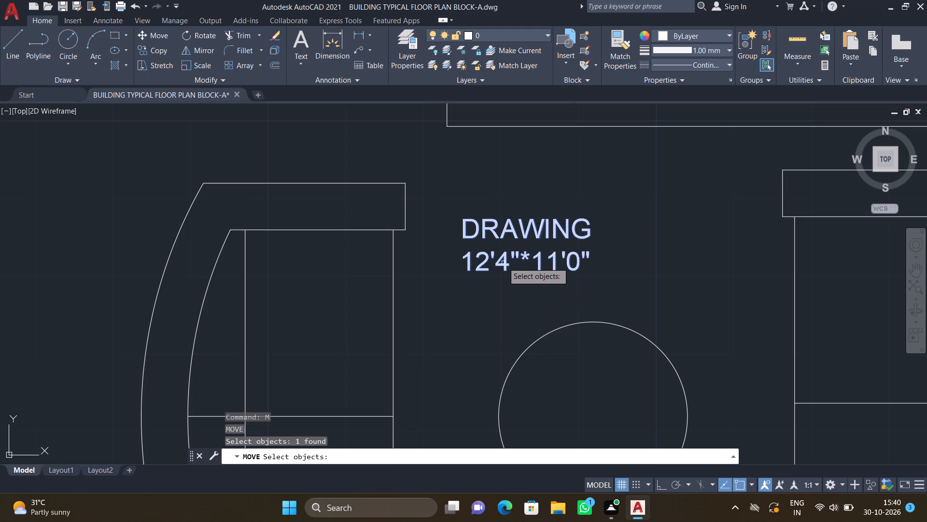
key("Return")
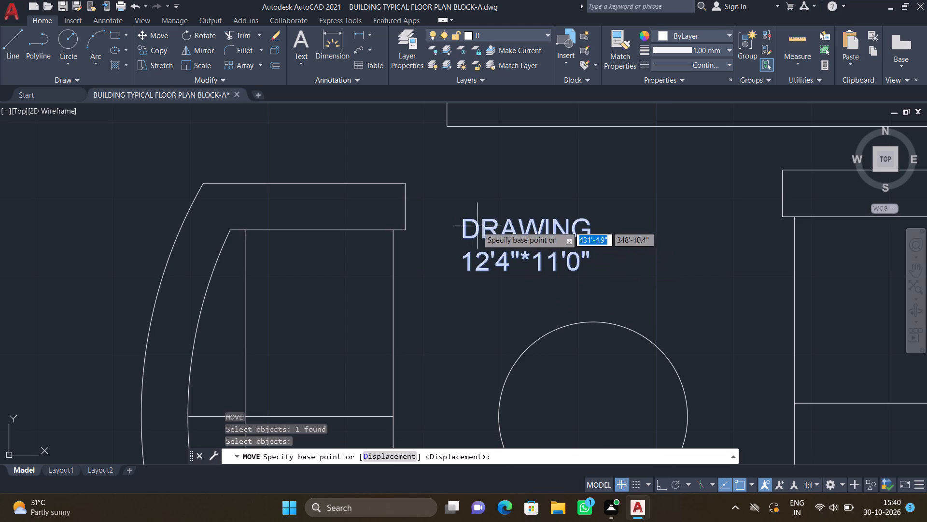
left_click_drag(463, 219, 468, 220)
left_click(538, 226)
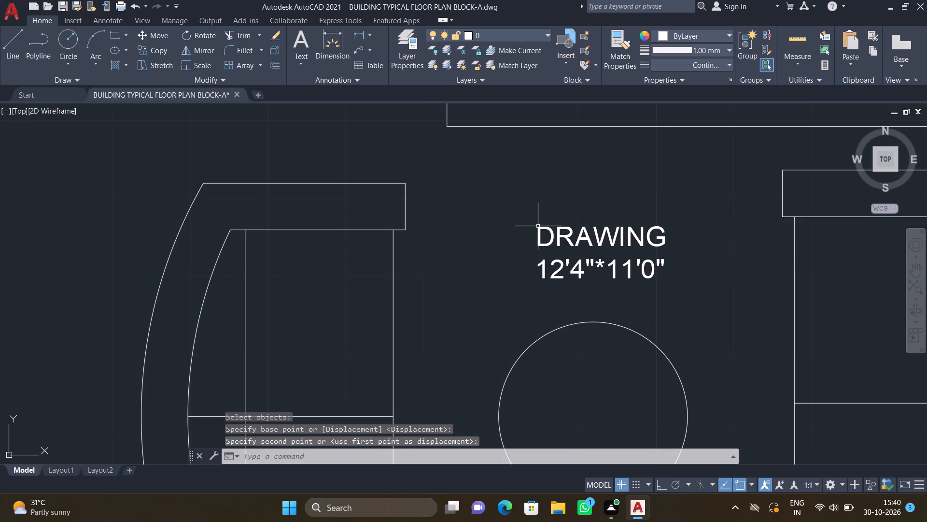
Add the two-line multiline text label "M.BEDROOM" and "13'7"*13'1"" above the bed in the bedroom south of the dining area.
scroll(536, 268, "down", 3)
middle_click_drag(507, 363, 544, 304)
scroll(538, 310, "down", 1)
middle_click_drag(473, 364, 538, 305)
scroll(538, 305, "down", 1)
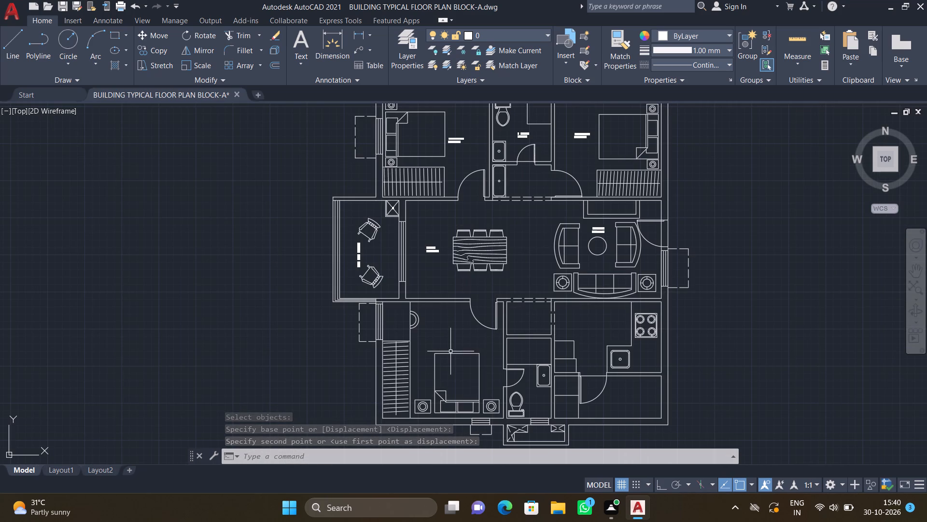
middle_click_drag(443, 348, 477, 337)
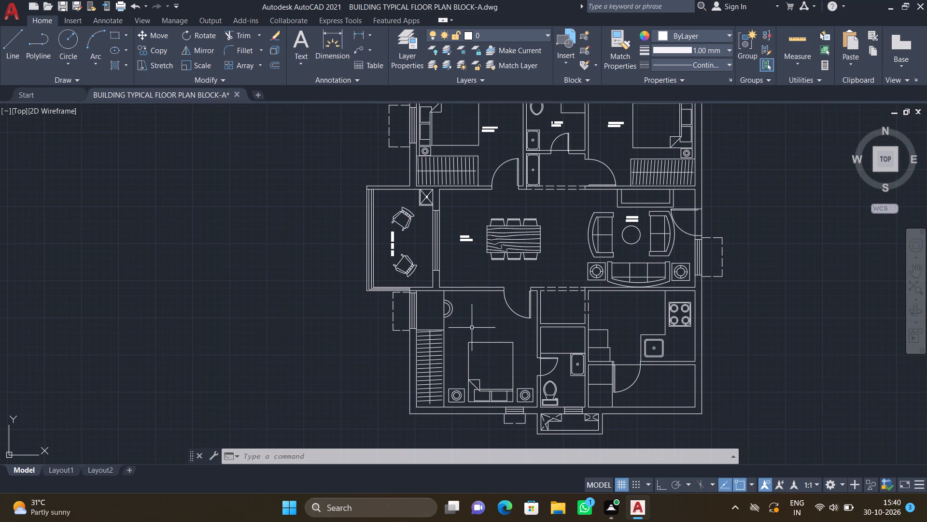
scroll(477, 317, "up", 2)
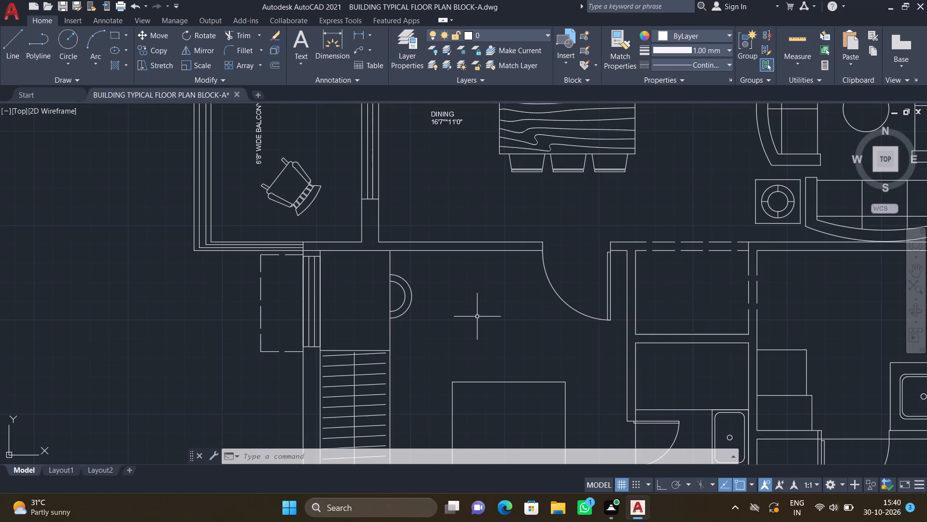
key("m")
key("t")
key("Return")
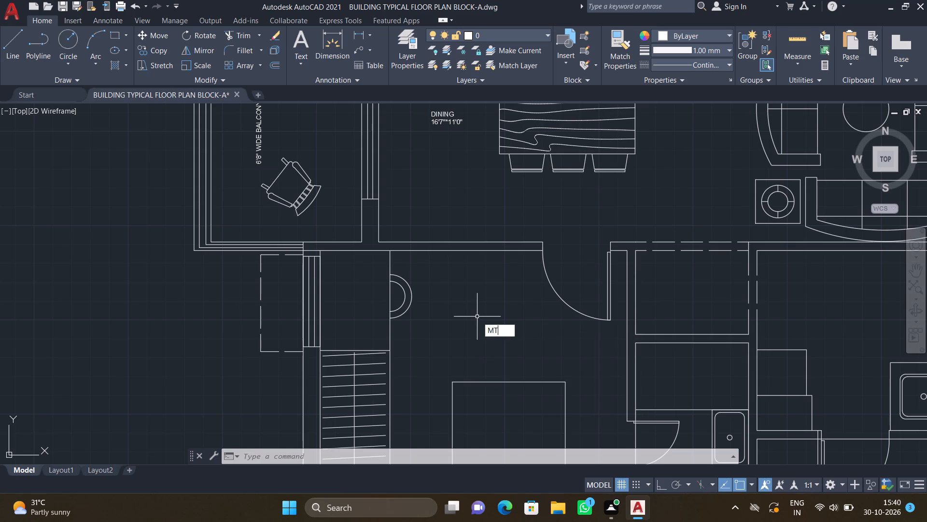
middle_click_drag(437, 333, 457, 243)
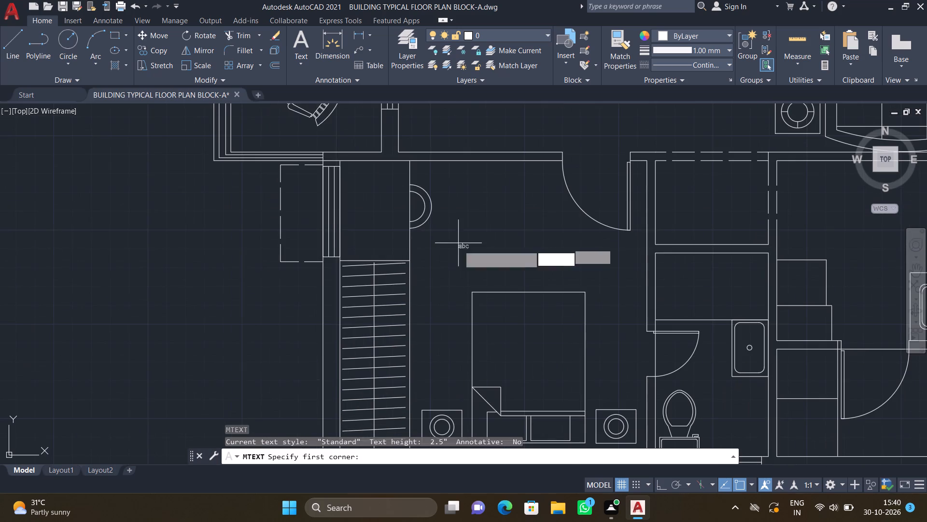
scroll(468, 255, "up", 2)
left_click(455, 239)
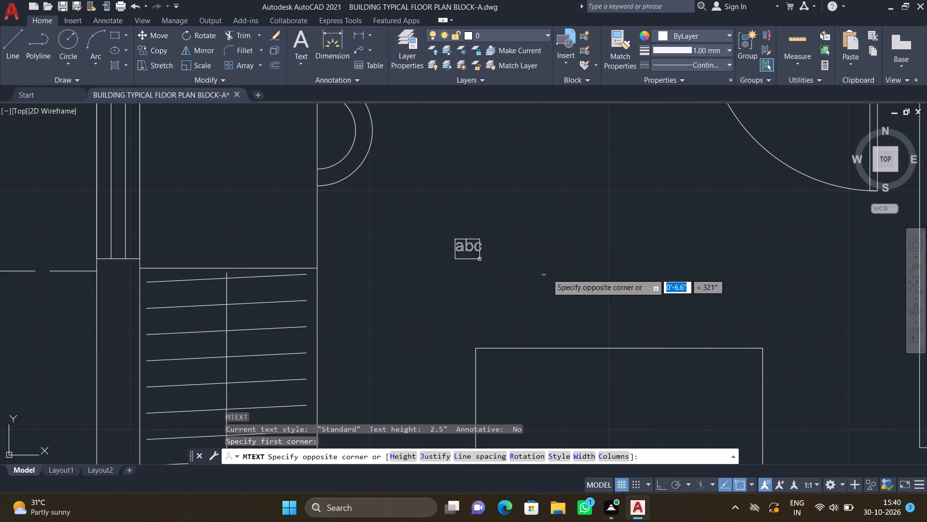
left_click(786, 298)
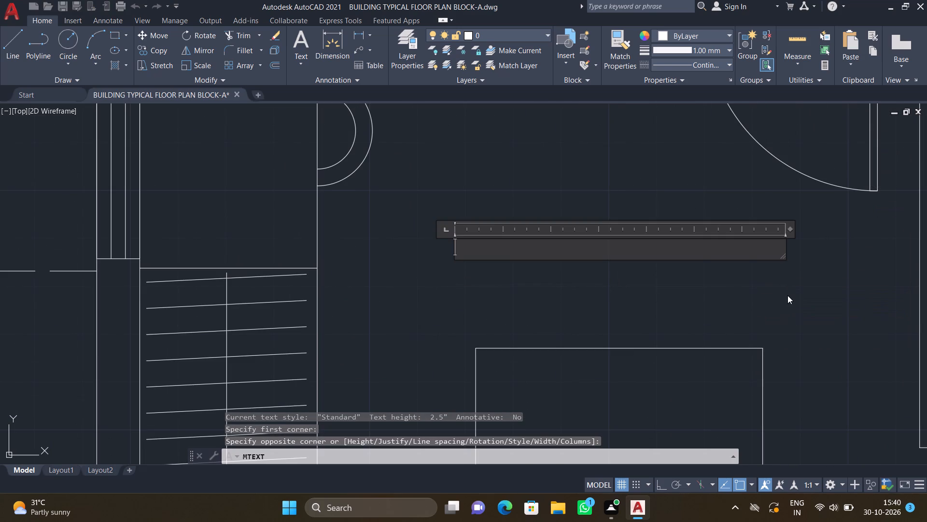
key("m")
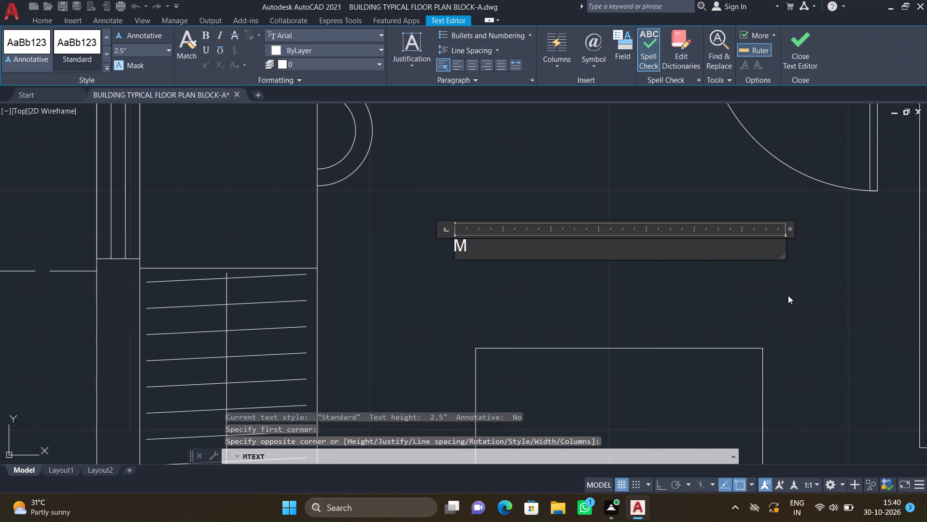
key("period")
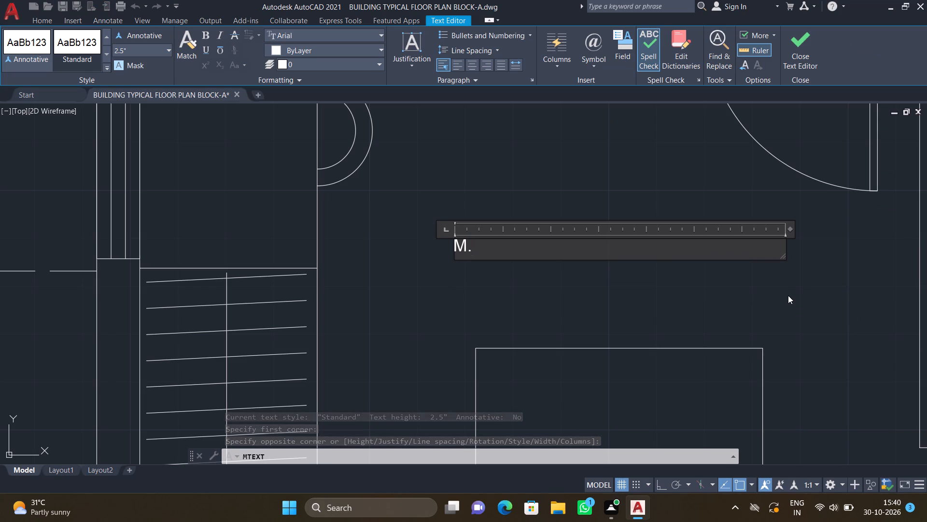
type("BEDROOM")
key("Return")
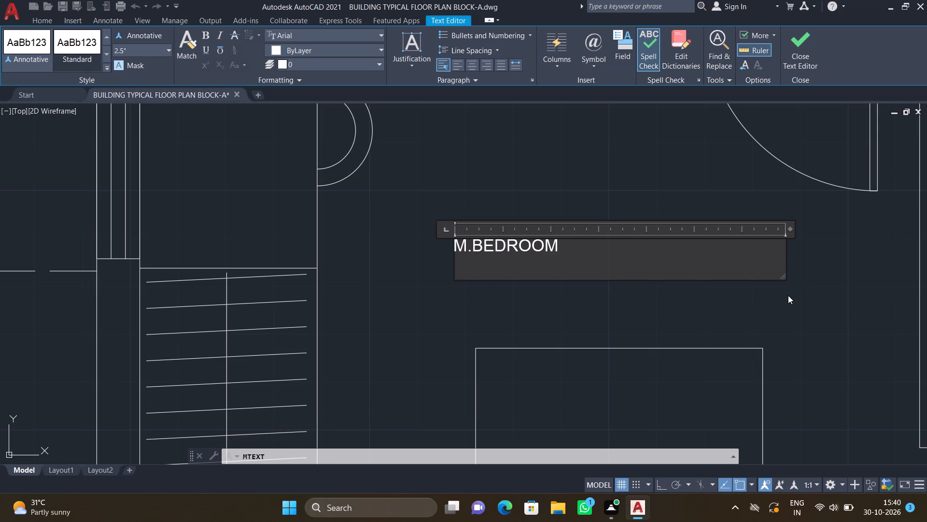
type("13'")
type("7\"*")
type("13'")
type("1\"")
key("Return")
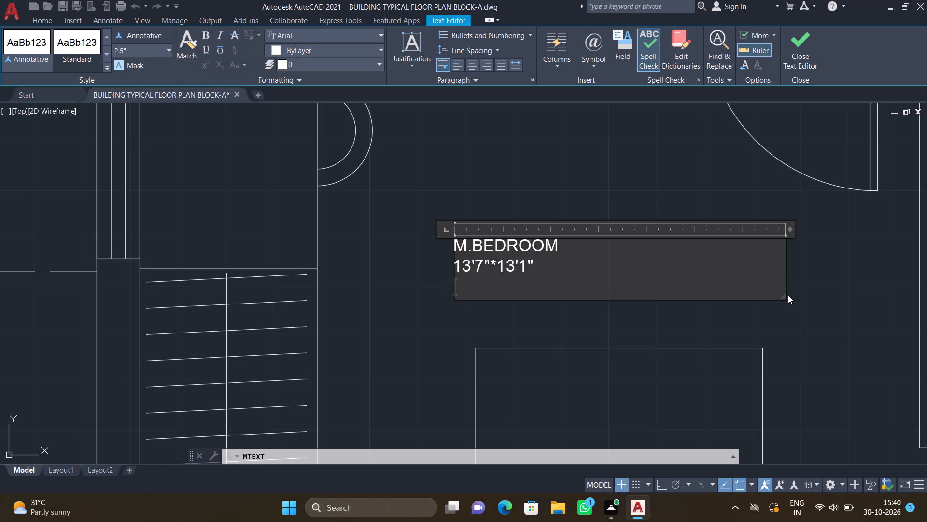
key("Escape")
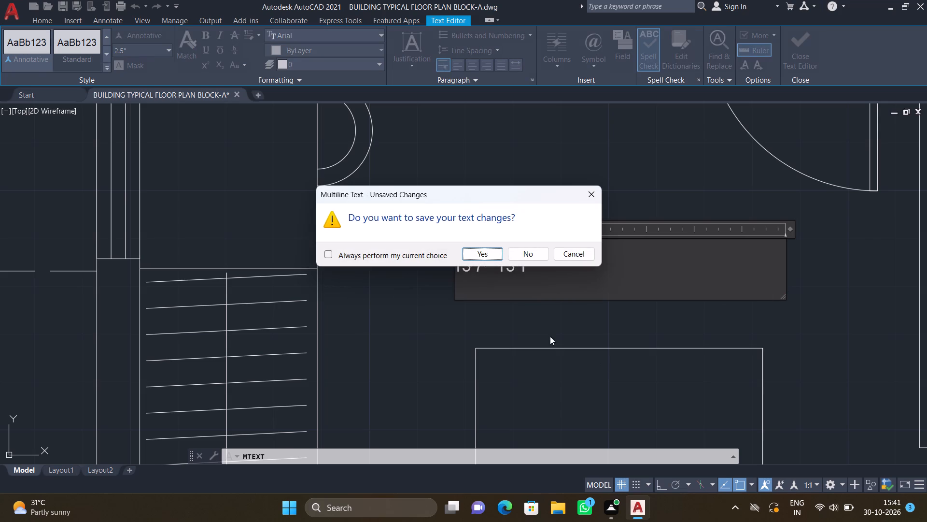
left_click(479, 256)
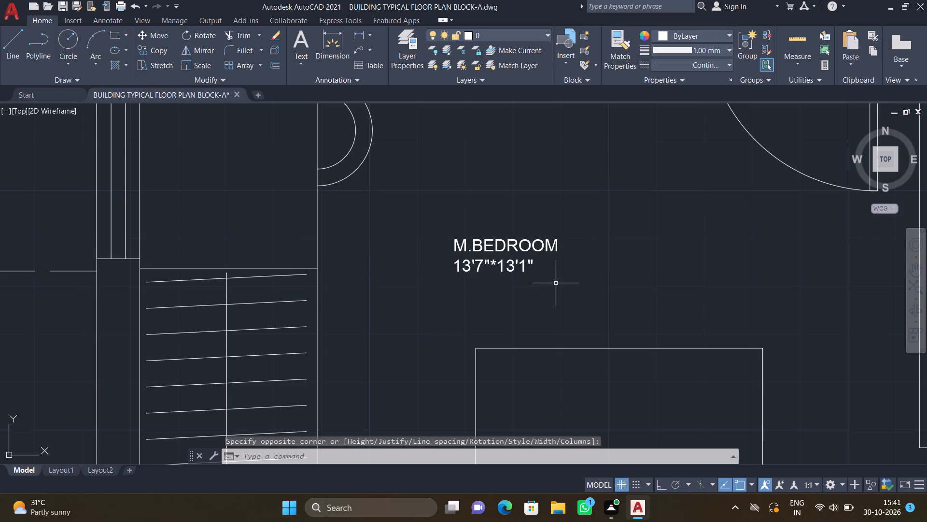
Move the M.BEDROOM label about 1'-9" southeast, centring it closer above the bed.
key("m")
key("Return")
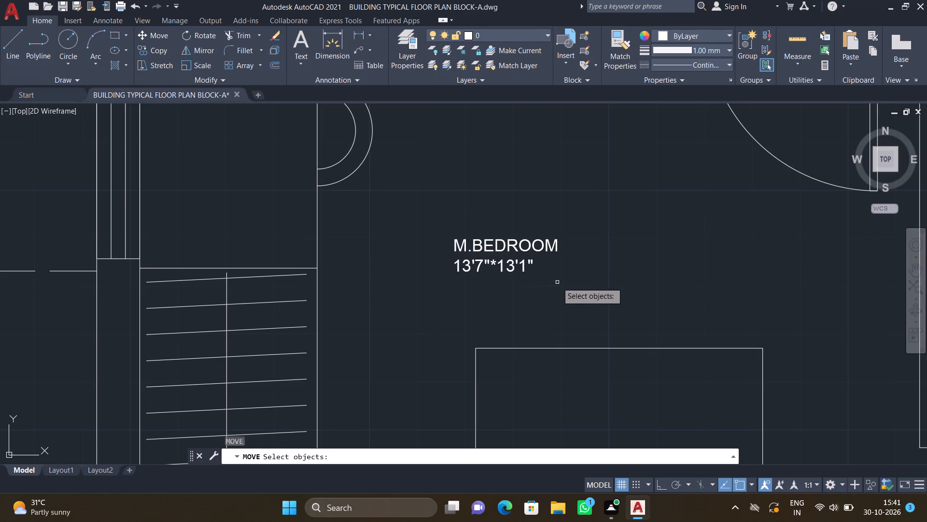
left_click(508, 263)
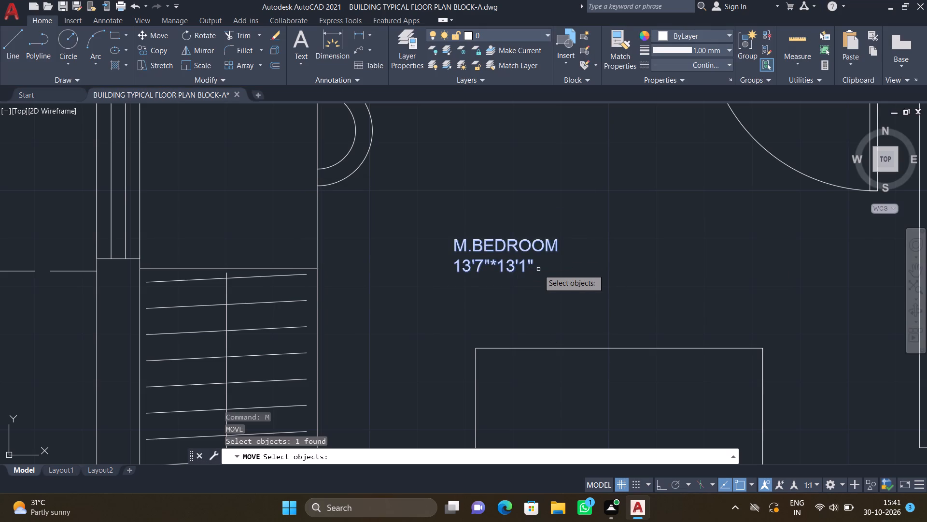
key("Return")
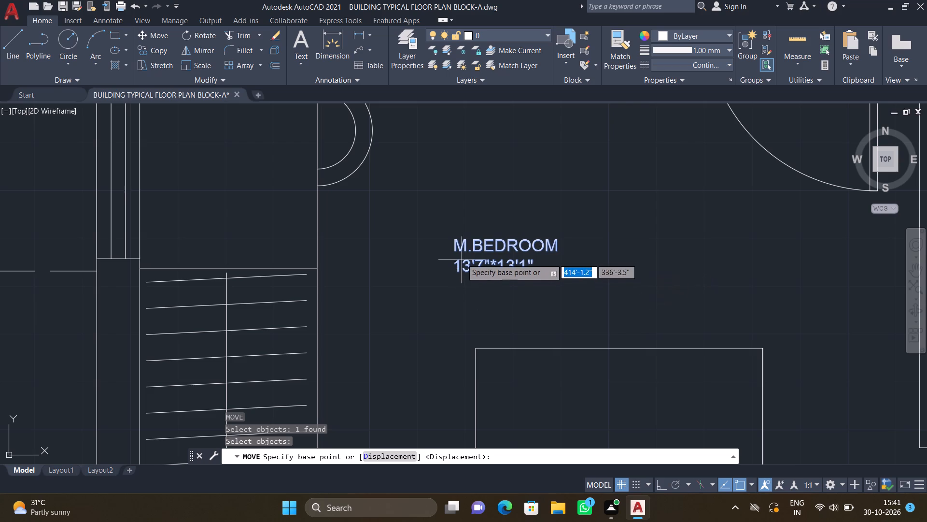
left_click(455, 242)
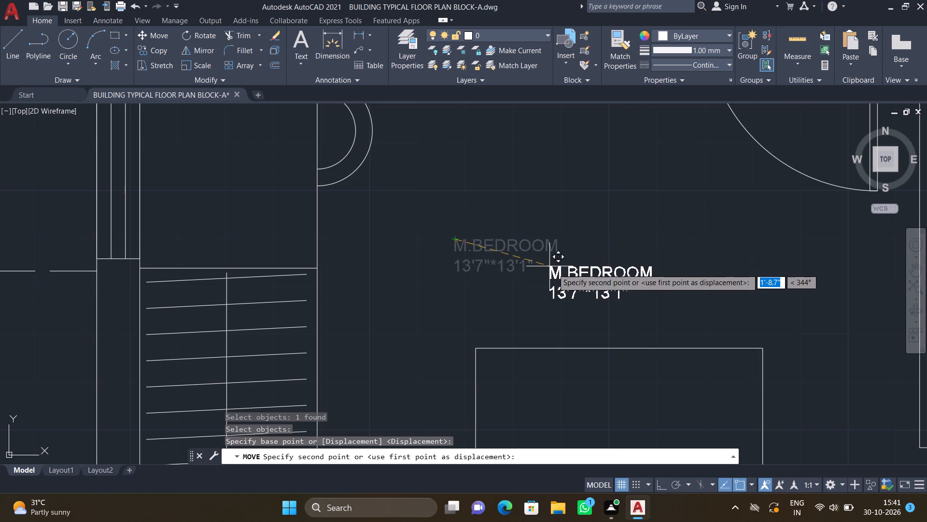
left_click(553, 270)
With Ortho on, draw a vertical line about 4'-1" long across the small room east of the bedroom door, from the dashed opening's outer edge to the south wall.
scroll(568, 277, "down", 2)
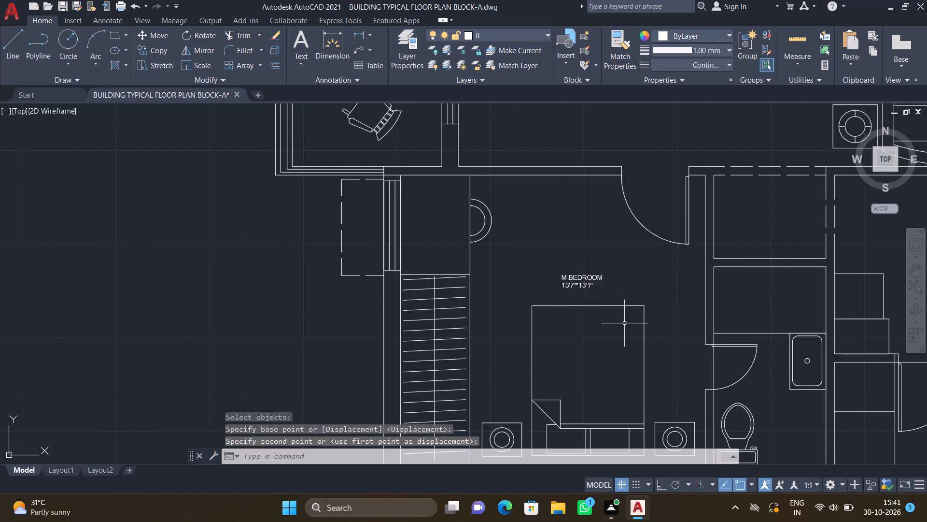
middle_click_drag(590, 317, 500, 307)
scroll(556, 309, "down", 1)
middle_click_drag(583, 257, 535, 270)
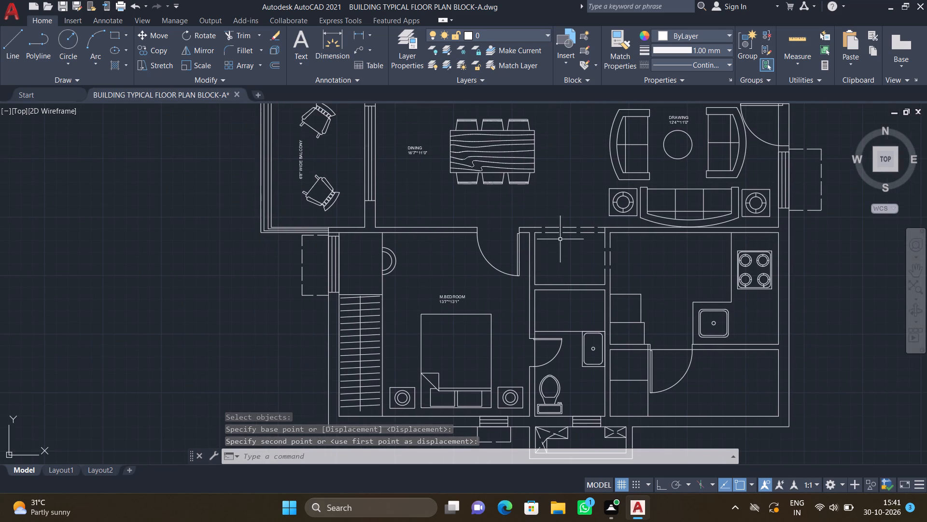
scroll(558, 241, "up", 3)
key("l")
key("Return")
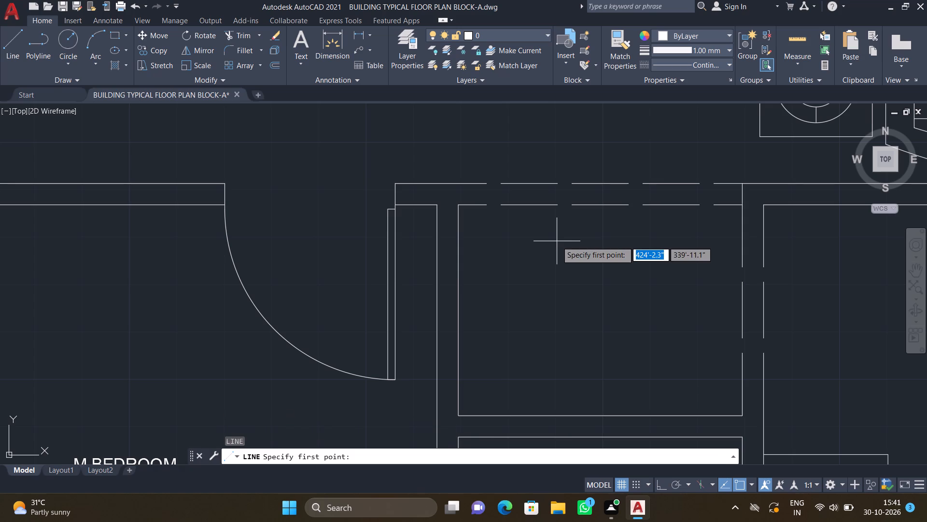
key("F8")
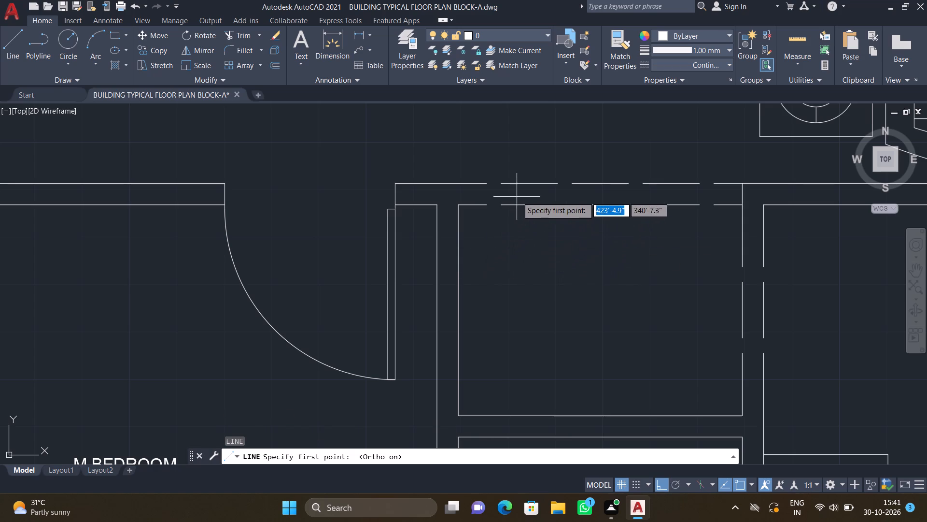
scroll(530, 189, "up", 1)
left_click(529, 181)
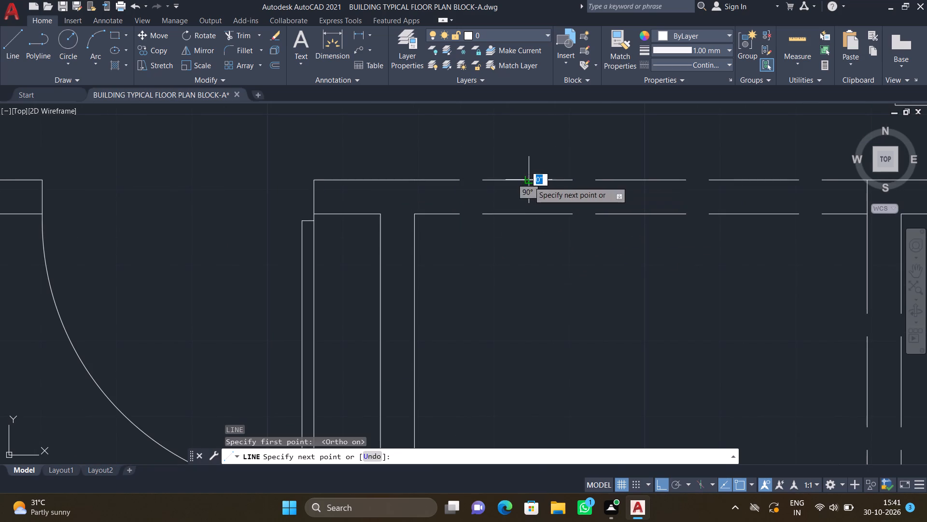
scroll(542, 247, "down", 1)
middle_click_drag(535, 323, 522, 280)
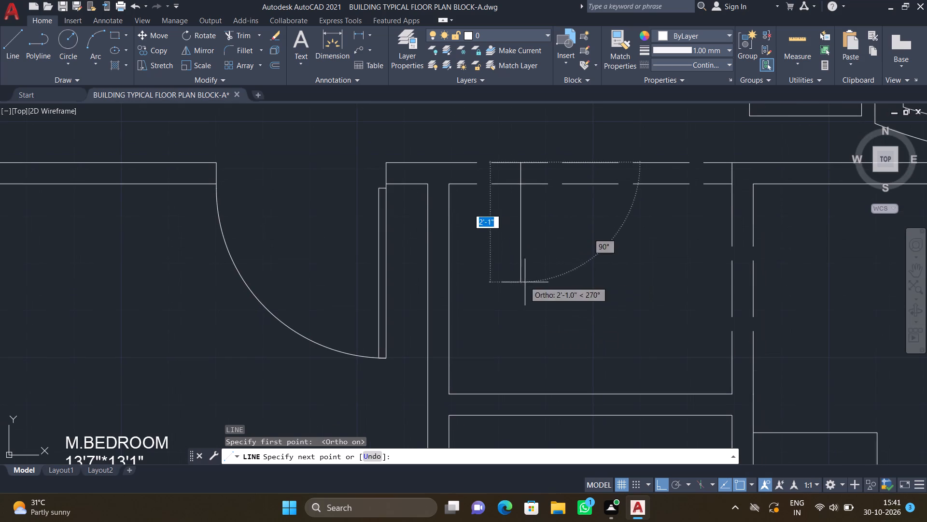
scroll(530, 389, "up", 1)
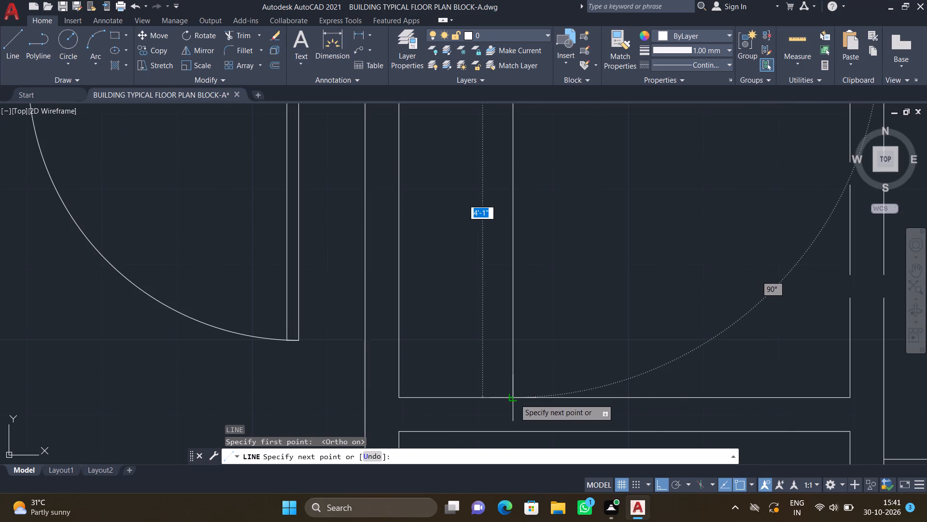
left_click(515, 399)
key("Return")
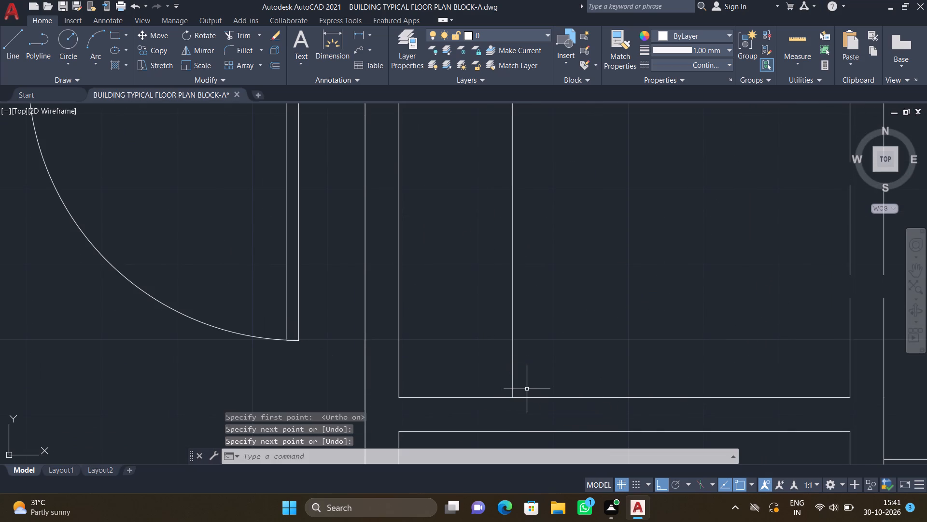
Add the multiline text label "POOJA" in the narrow strip between the small room's west wall and the new vertical line.
scroll(583, 407, "down", 2)
scroll(524, 345, "up", 2)
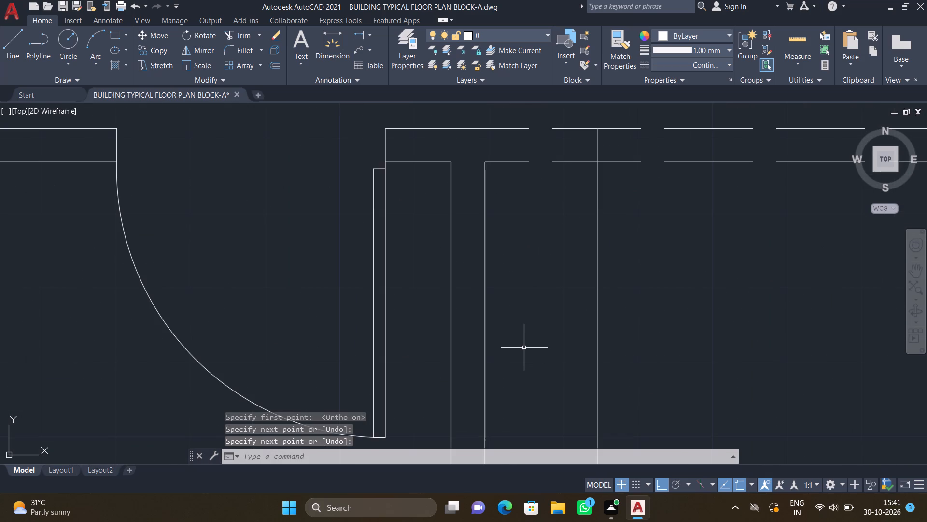
type("MT")
key("Return")
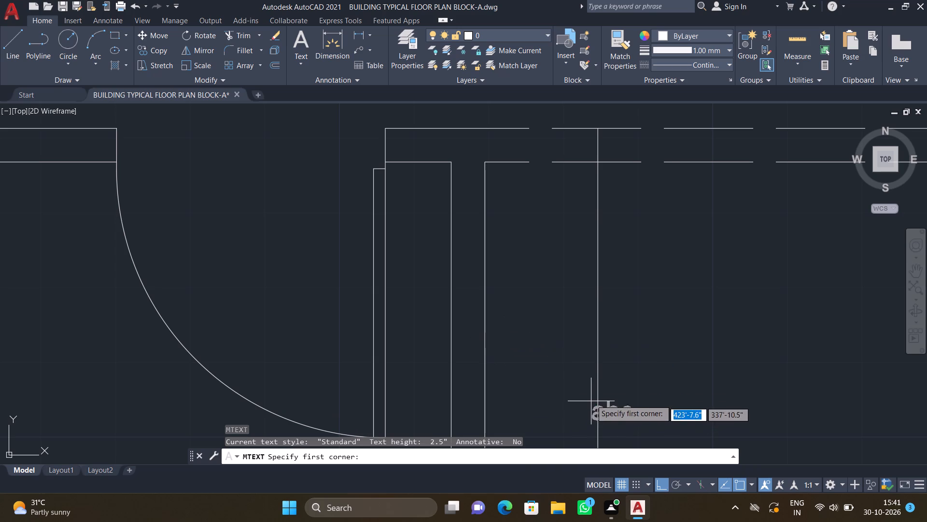
middle_click_drag(589, 290, 604, 224)
scroll(604, 224, "down", 1)
scroll(551, 257, "up", 1)
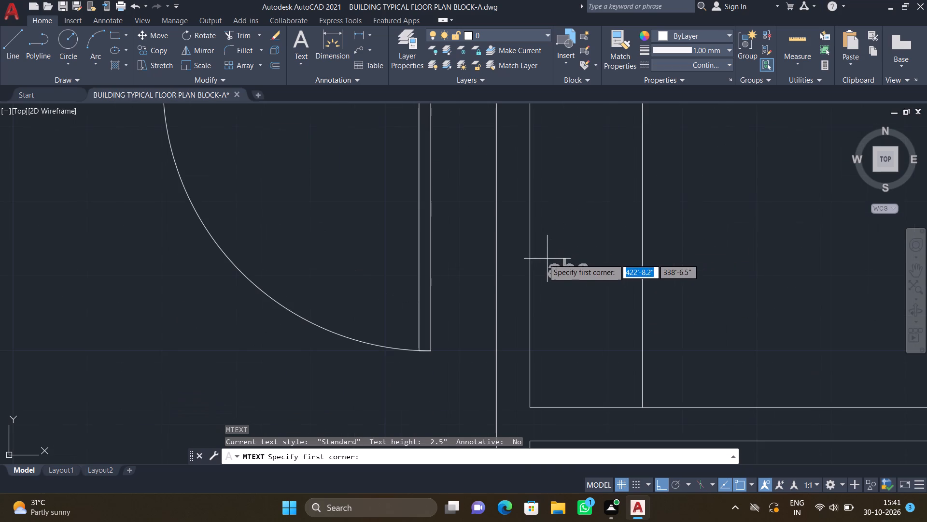
left_click(542, 231)
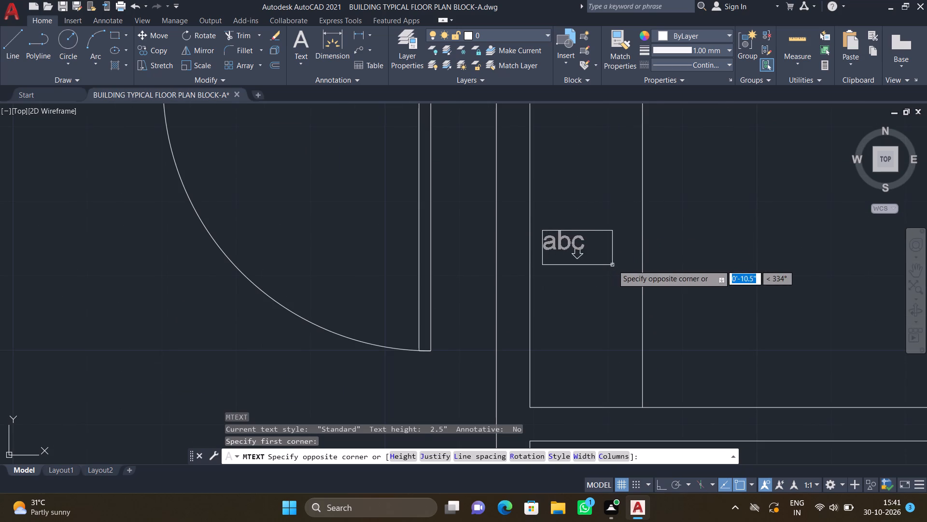
scroll(618, 265, "up", 1)
left_click(632, 272)
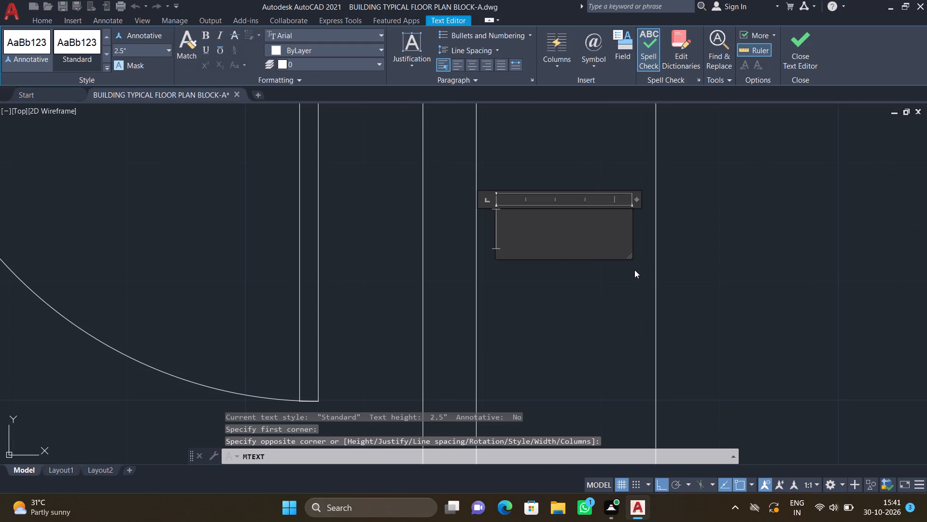
type("POOJA")
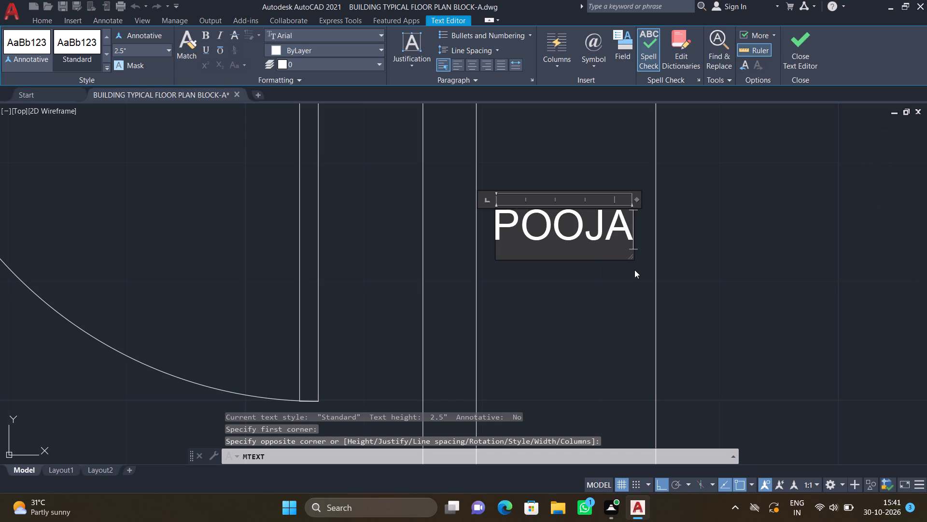
key("Escape")
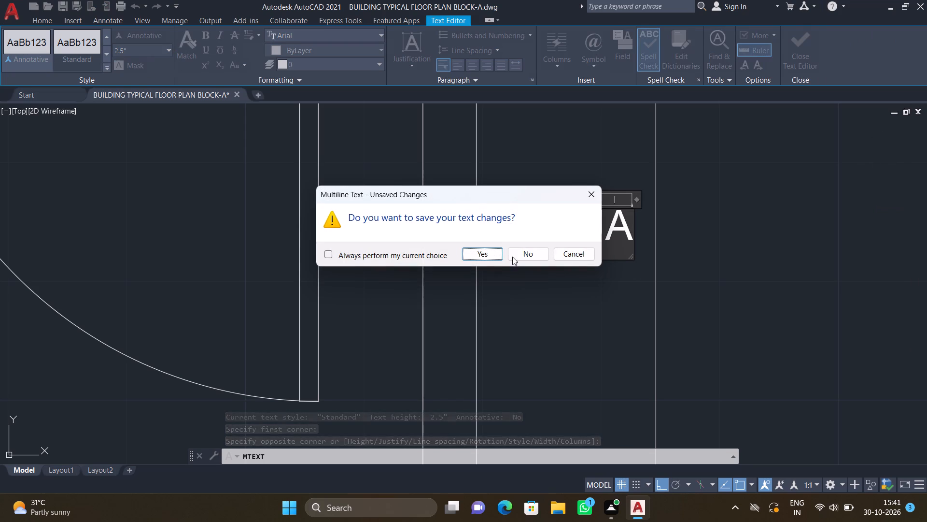
left_click(491, 252)
Rotate the POOJA label 90° counterclockwise so it reads vertically.
scroll(569, 269, "down", 2)
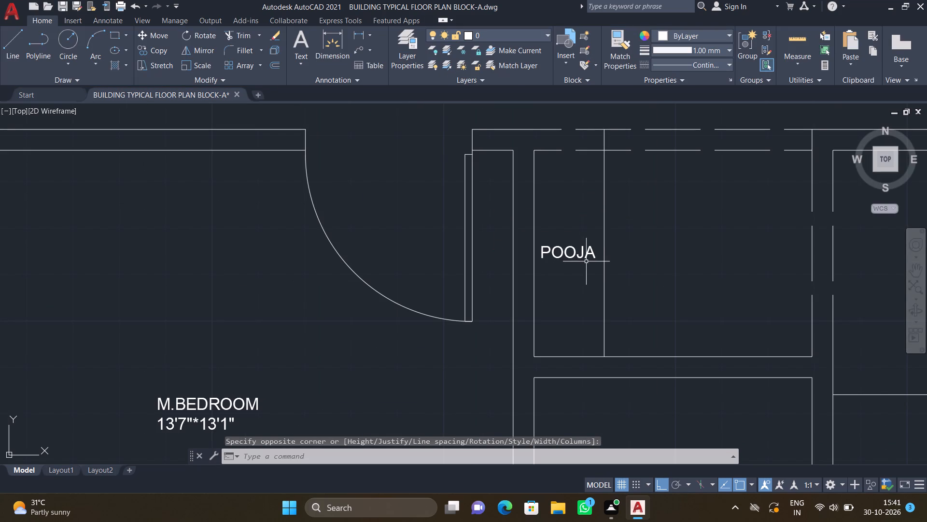
type("RO")
key("Return")
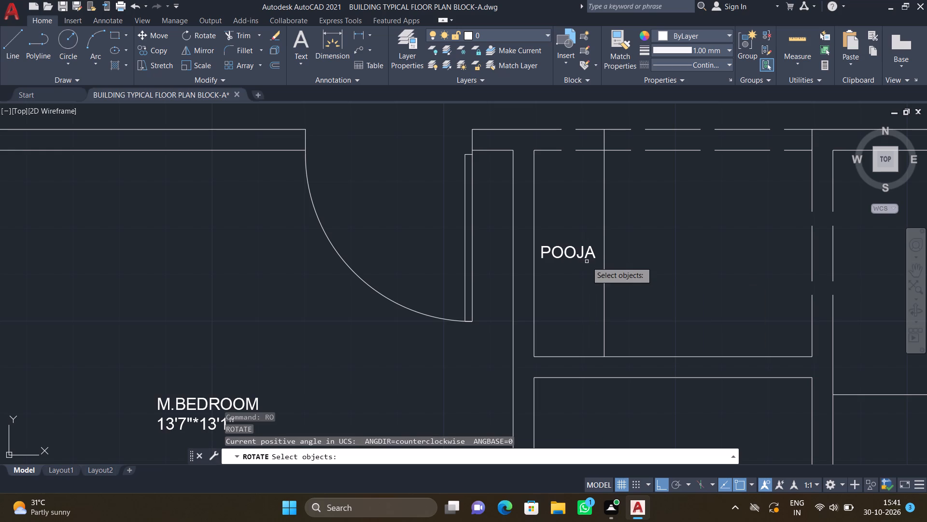
left_click(585, 257)
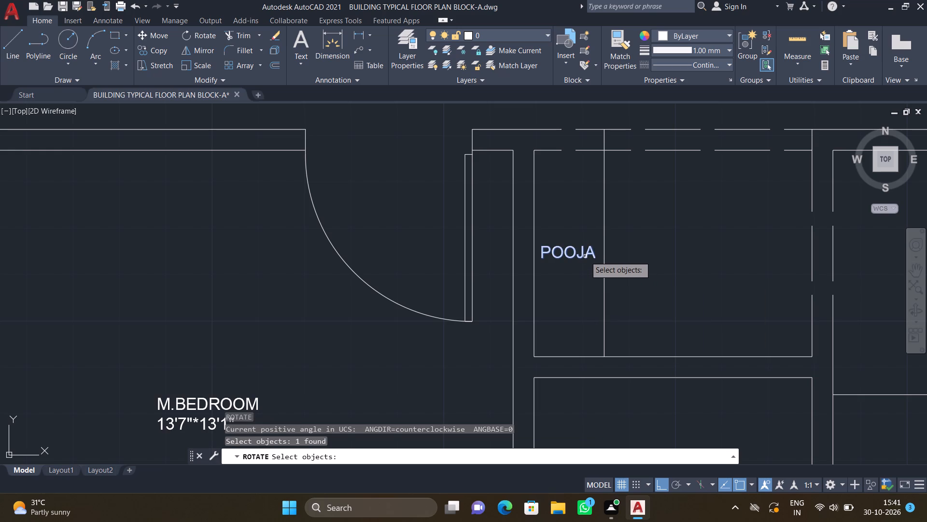
key("Return")
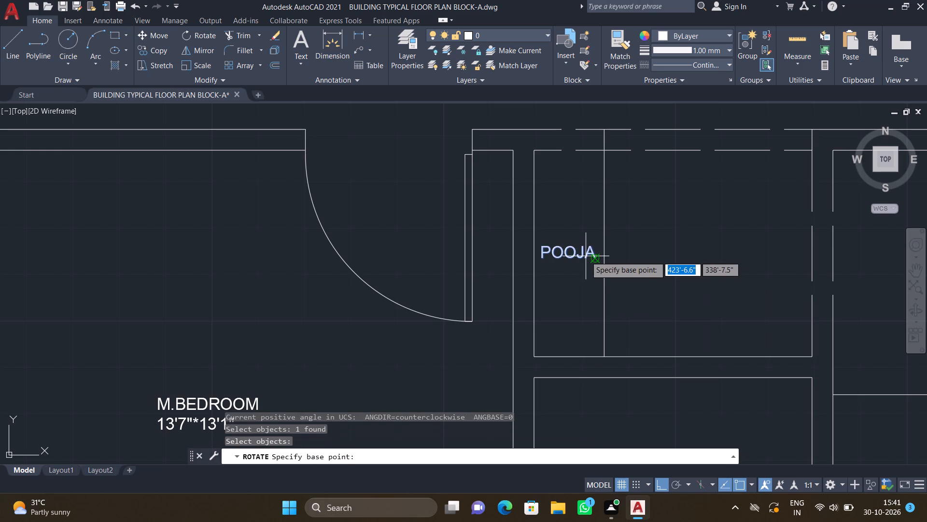
left_click(587, 248)
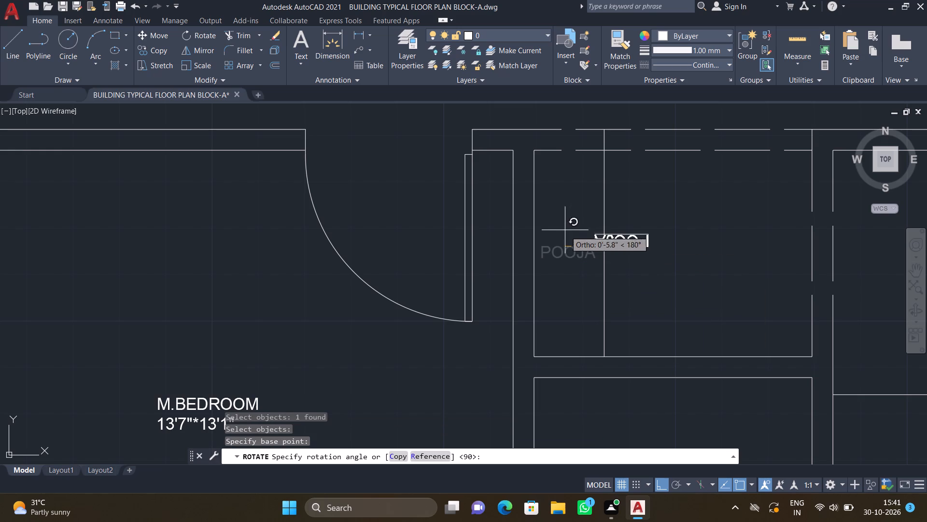
left_click(577, 195)
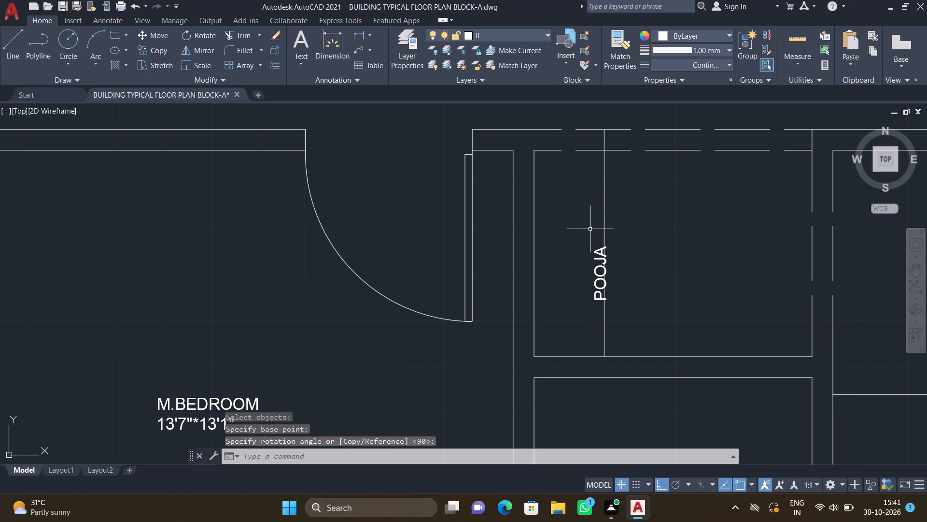
With Ortho off, move the POOJA label about 9" northwest, centring it in the narrow strip west of the vertical line.
key("F8")
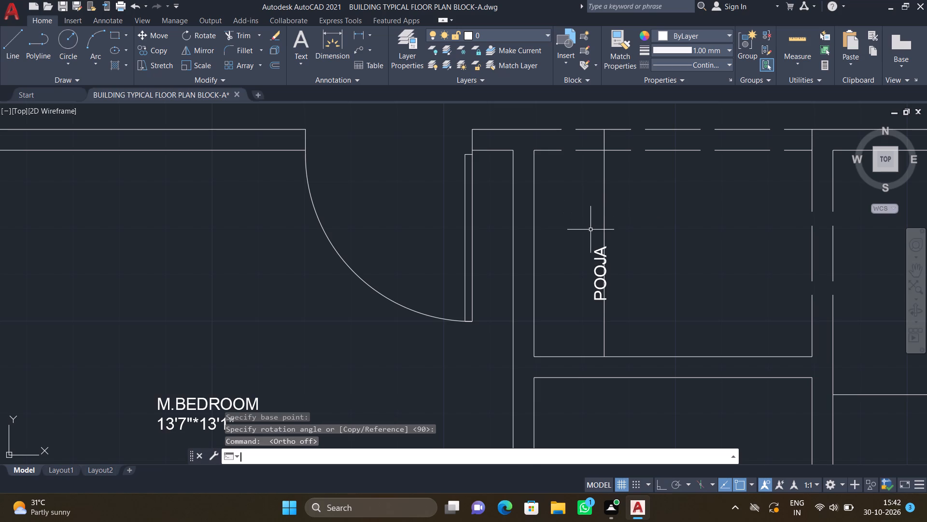
key("m")
key("Return")
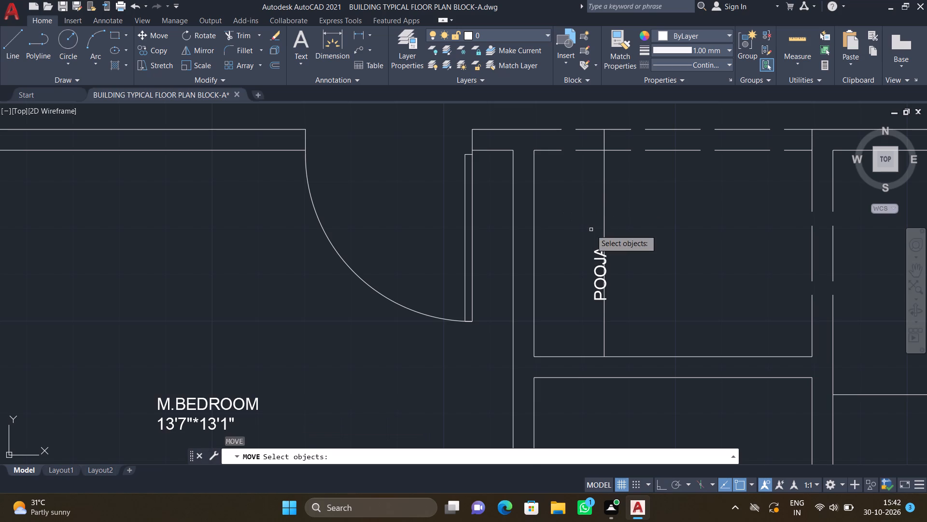
left_click(603, 263)
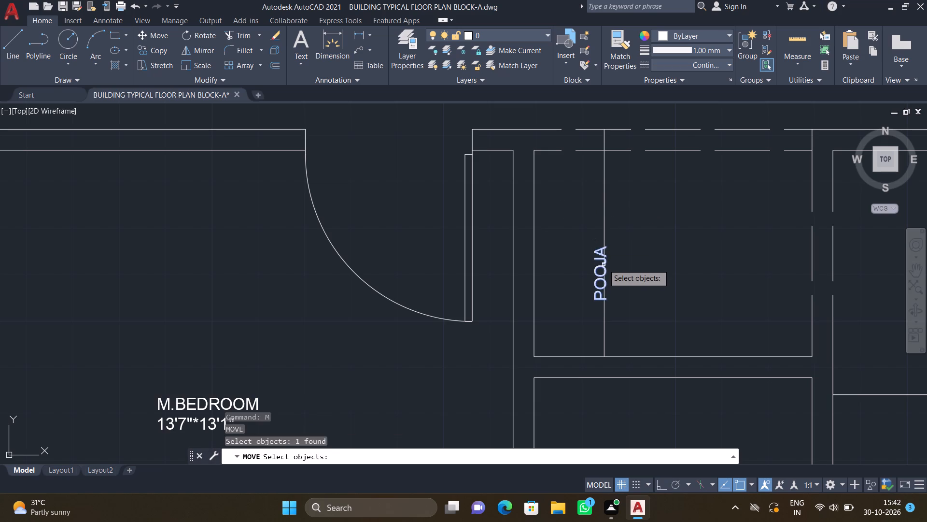
key("Return")
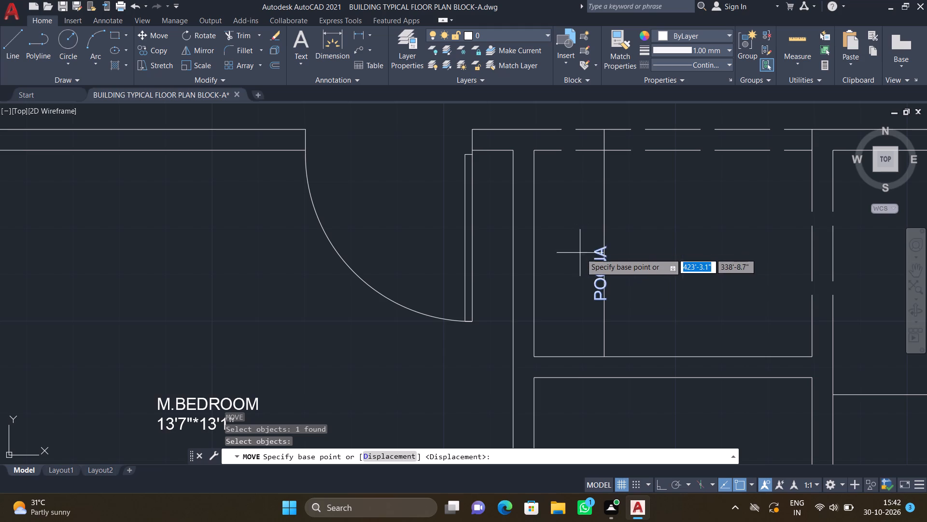
left_click(593, 251)
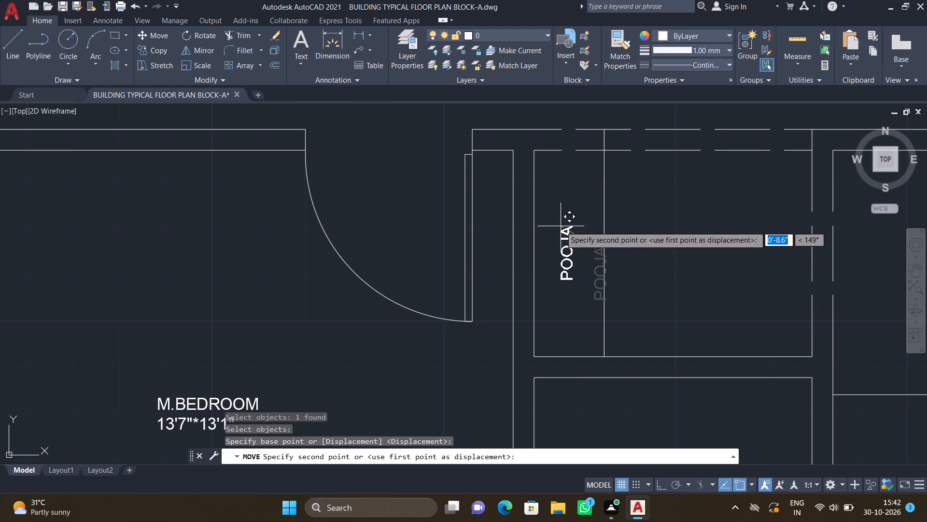
left_click(561, 226)
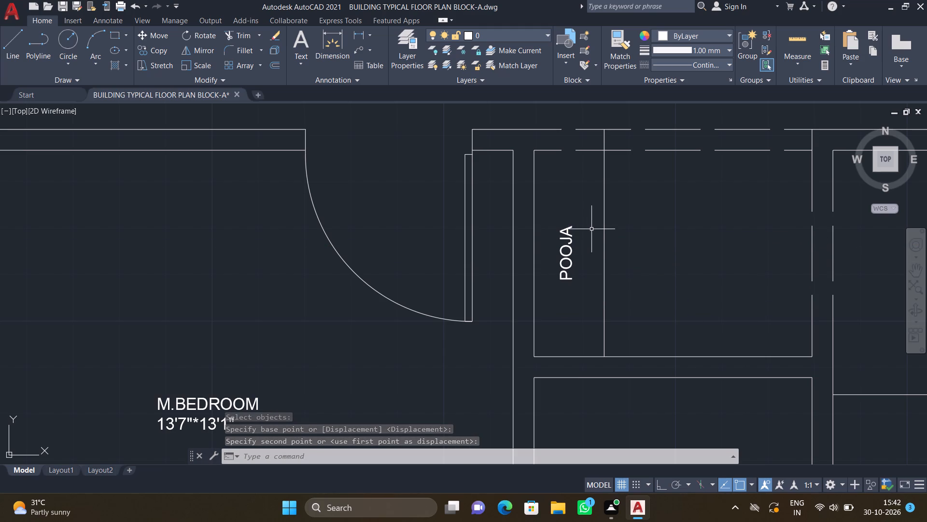
Add the two-line multiline text label "M.TOILET" and "5'0"*9'0"" in the toilet's north part, south of the pooja room.
scroll(590, 230, "down", 2)
middle_click_drag(541, 293, 528, 278)
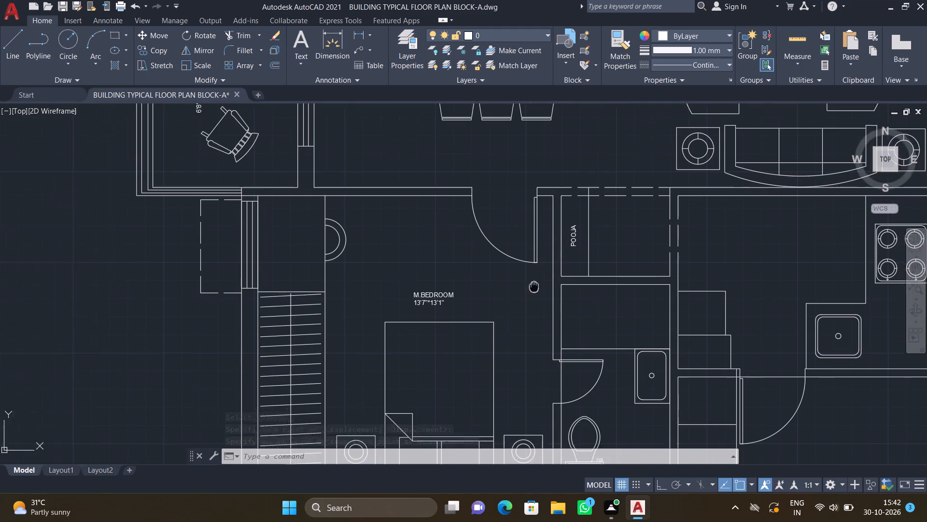
middle_click_drag(528, 278, 512, 254)
middle_click_drag(565, 306, 549, 260)
type("MT")
key("Return")
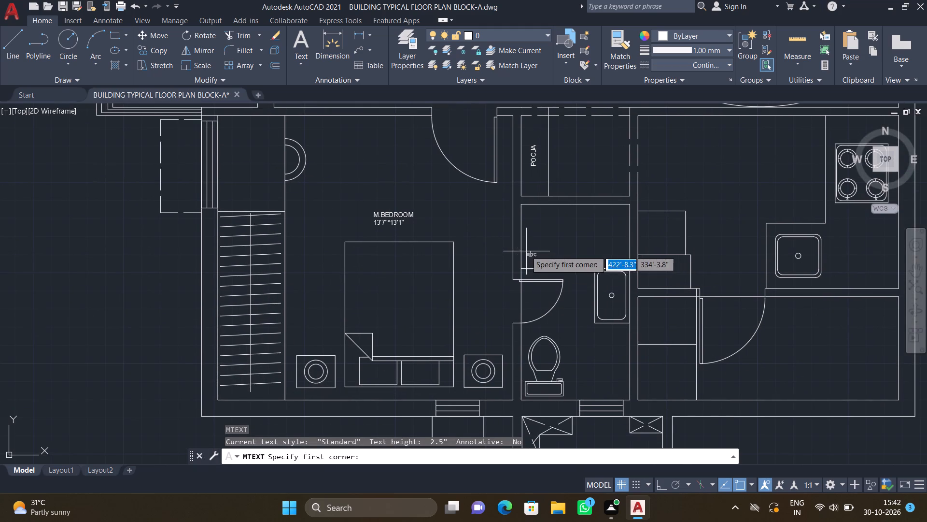
scroll(540, 230, "up", 2)
left_click_drag(527, 201, 533, 208)
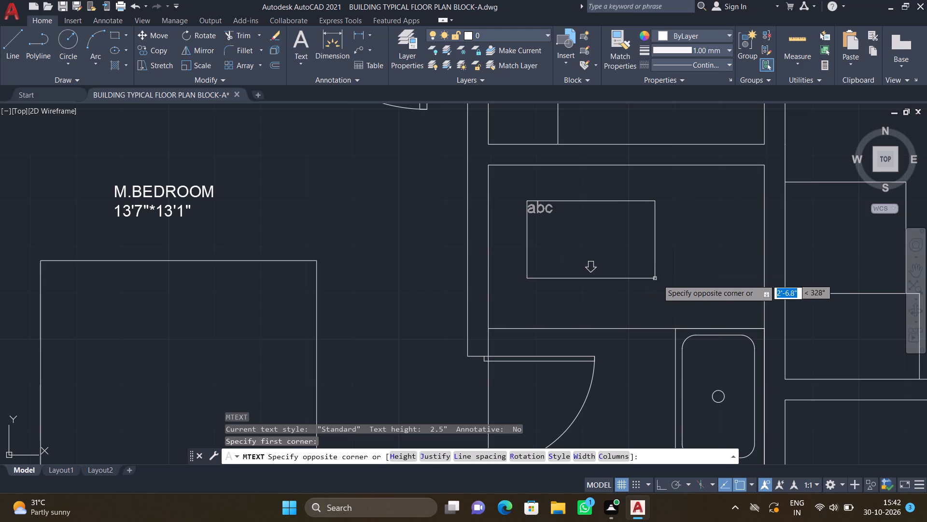
left_click(726, 294)
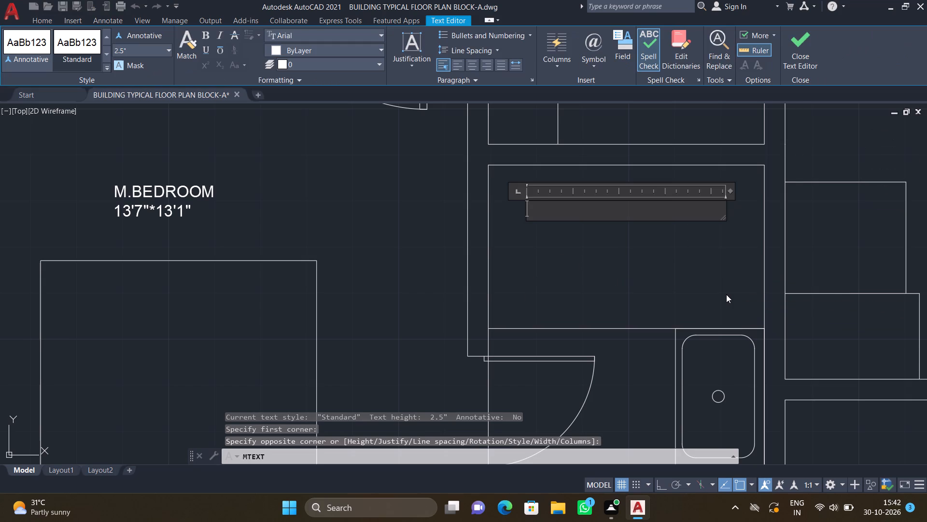
type("M.")
type("TOILET")
key("Return")
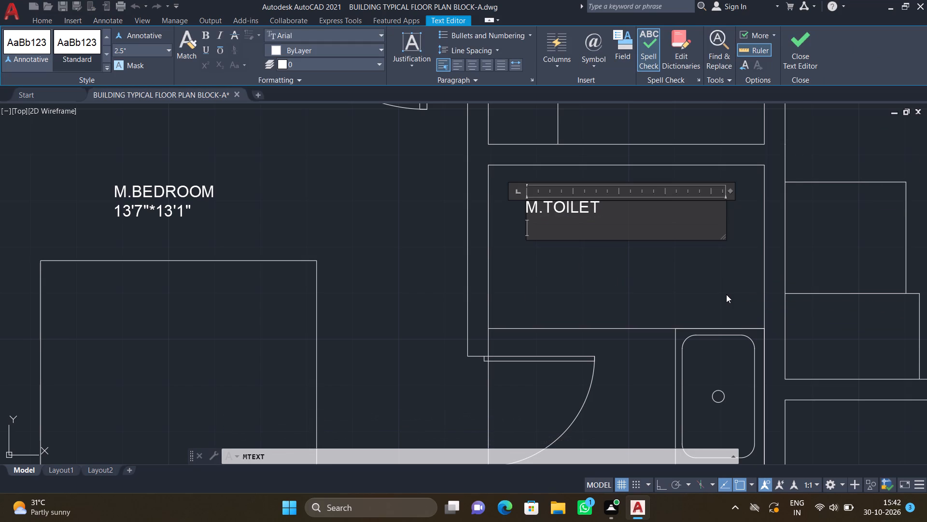
type("5'0\"*")
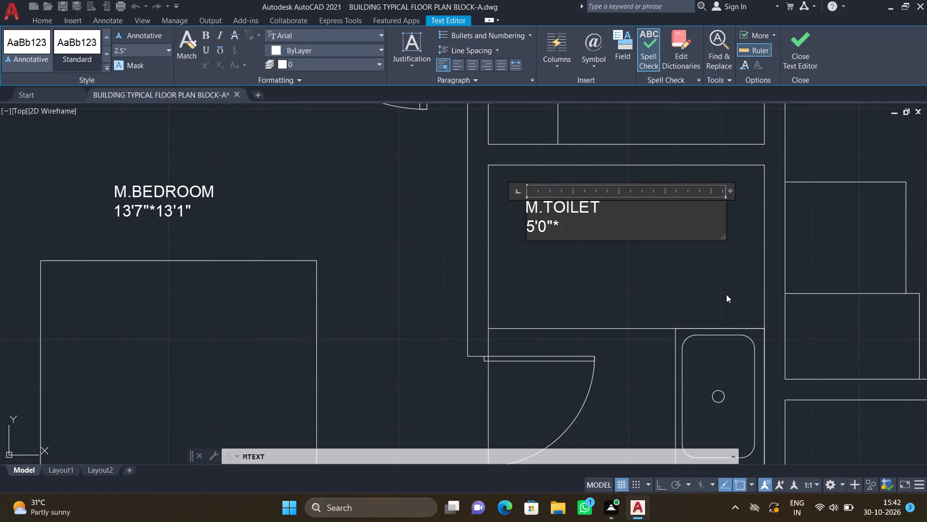
type("9'0\"")
key("Return")
key("Escape")
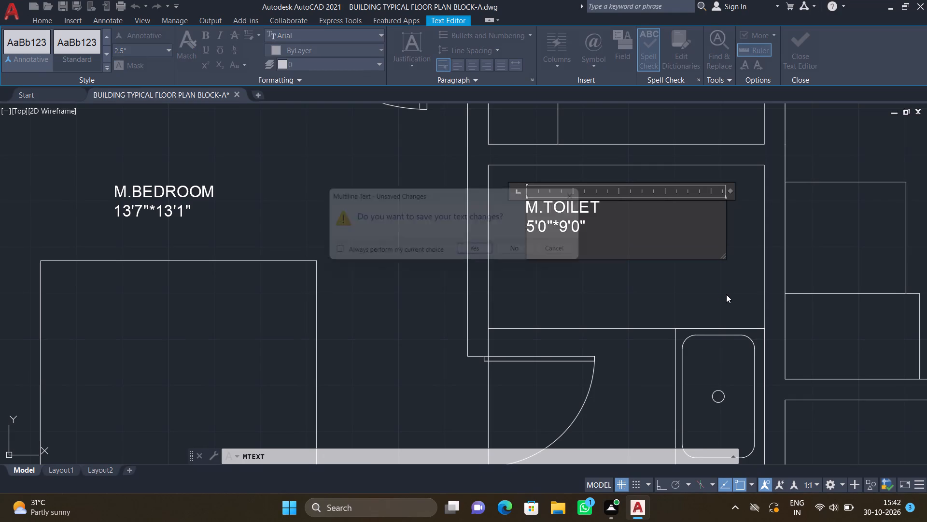
left_click(466, 256)
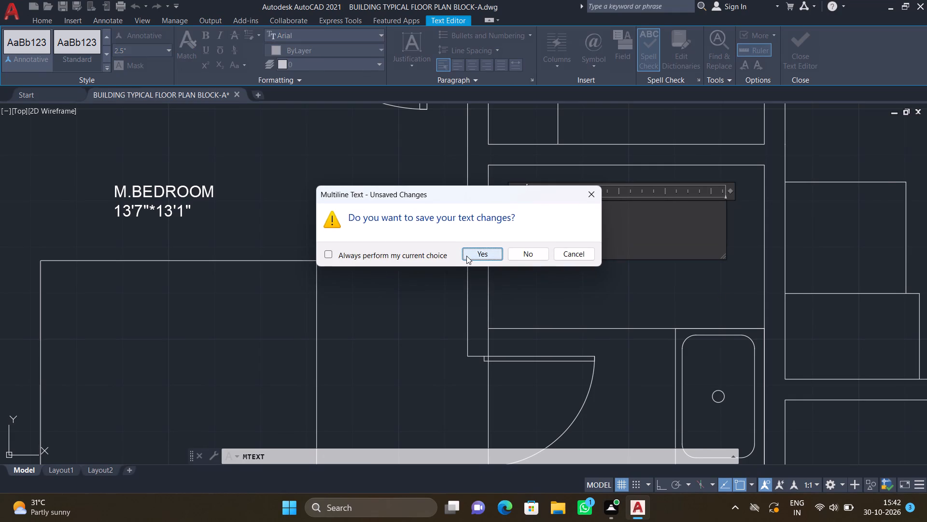
Move the M.TOILET label about 6" south within the toilet's north part.
key("m")
key("Return")
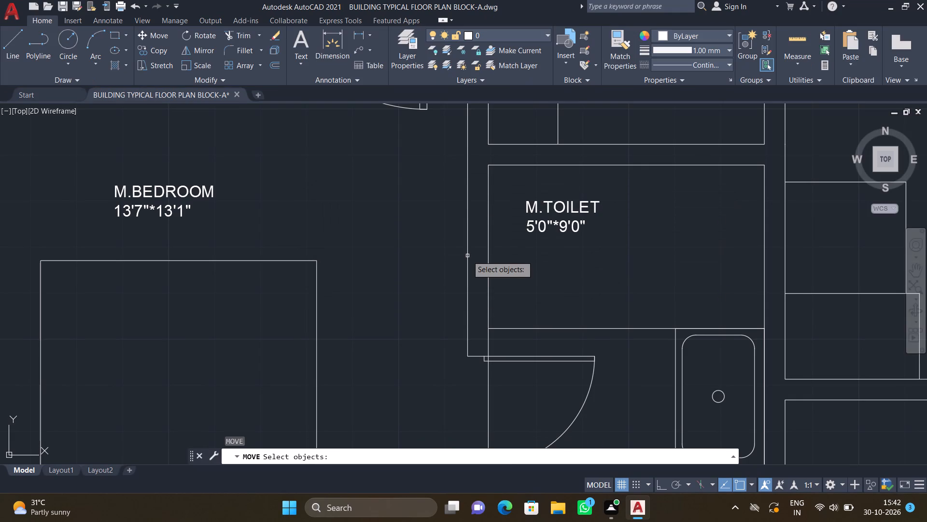
left_click(567, 227)
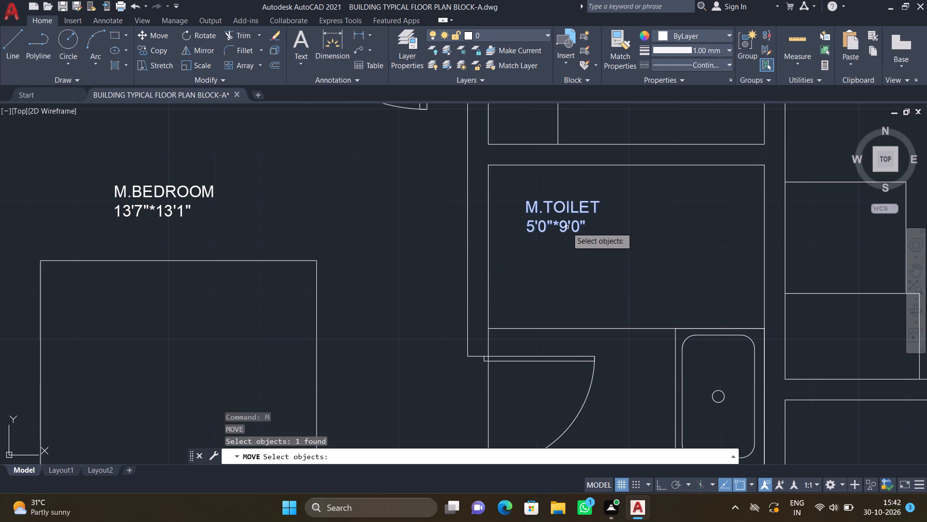
key("Return")
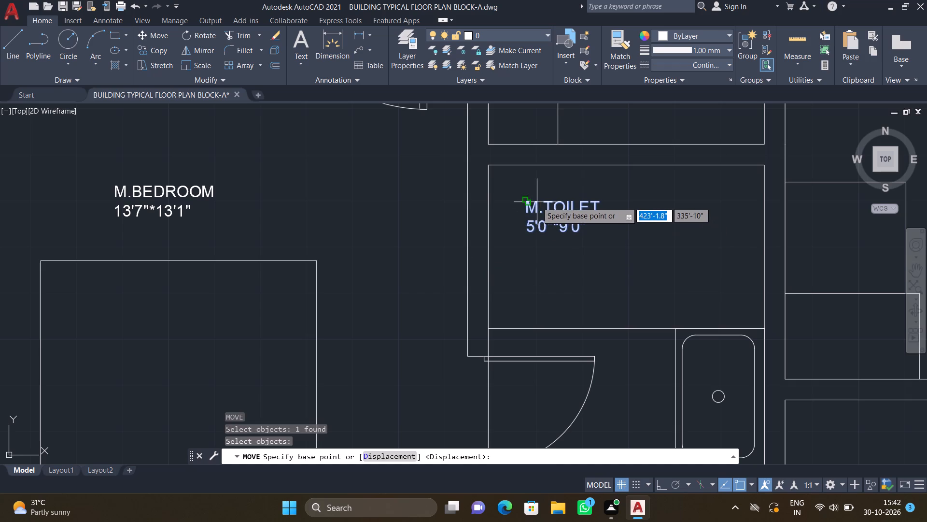
left_click(529, 201)
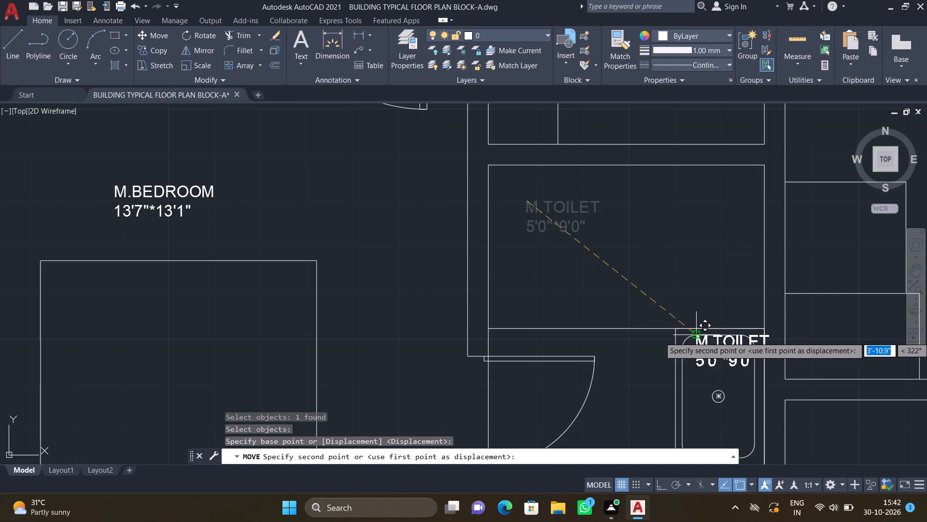
left_click(590, 232)
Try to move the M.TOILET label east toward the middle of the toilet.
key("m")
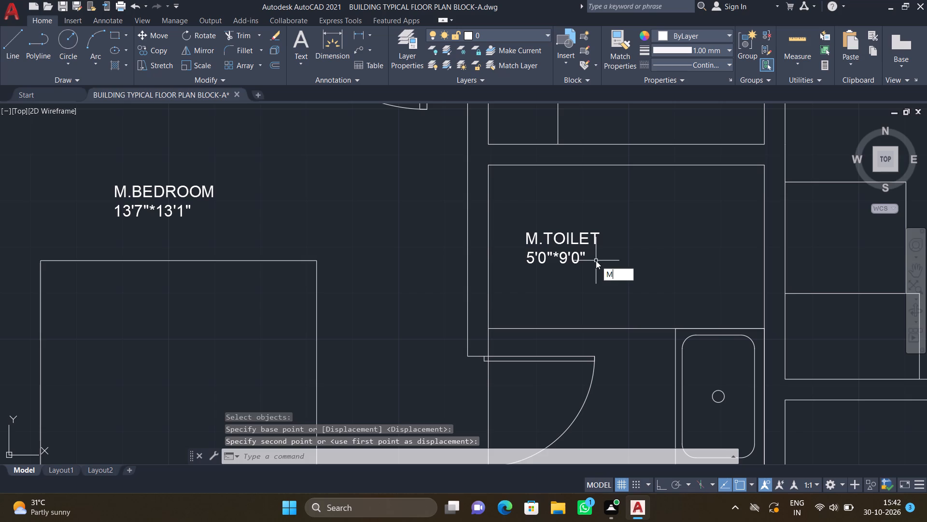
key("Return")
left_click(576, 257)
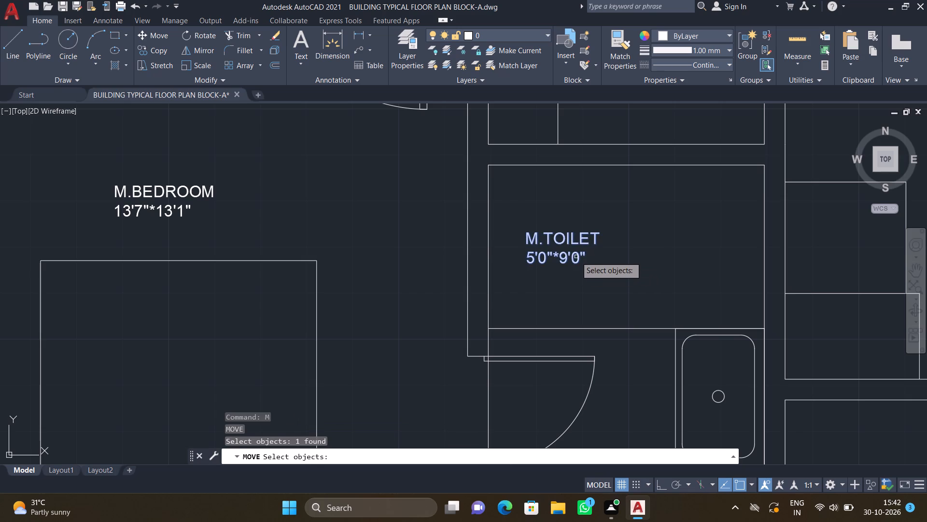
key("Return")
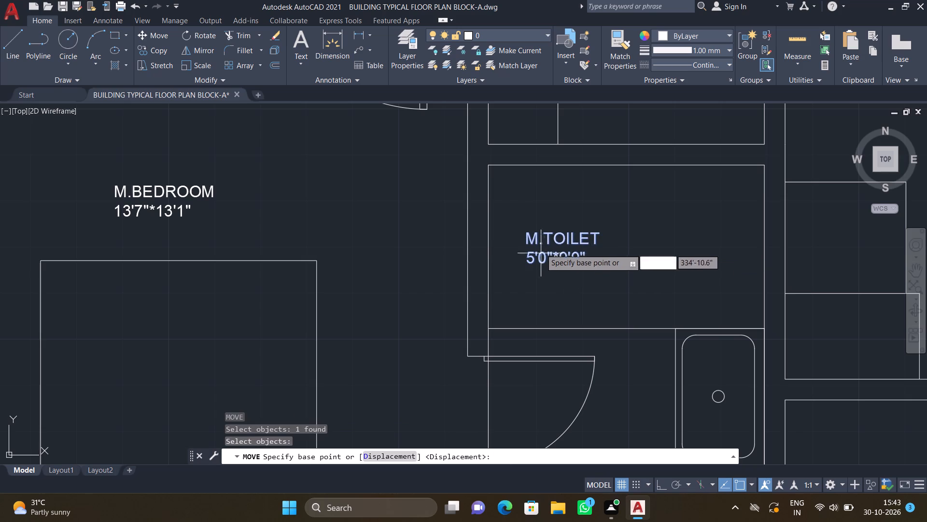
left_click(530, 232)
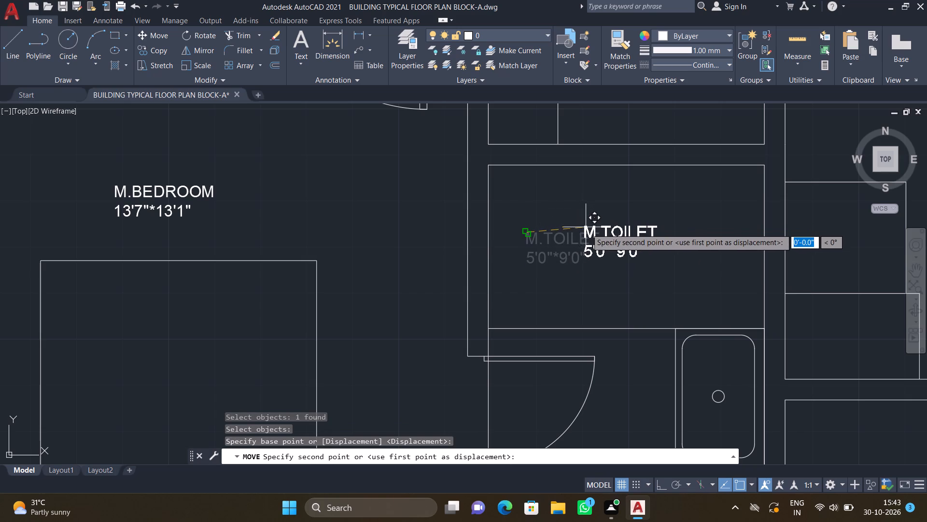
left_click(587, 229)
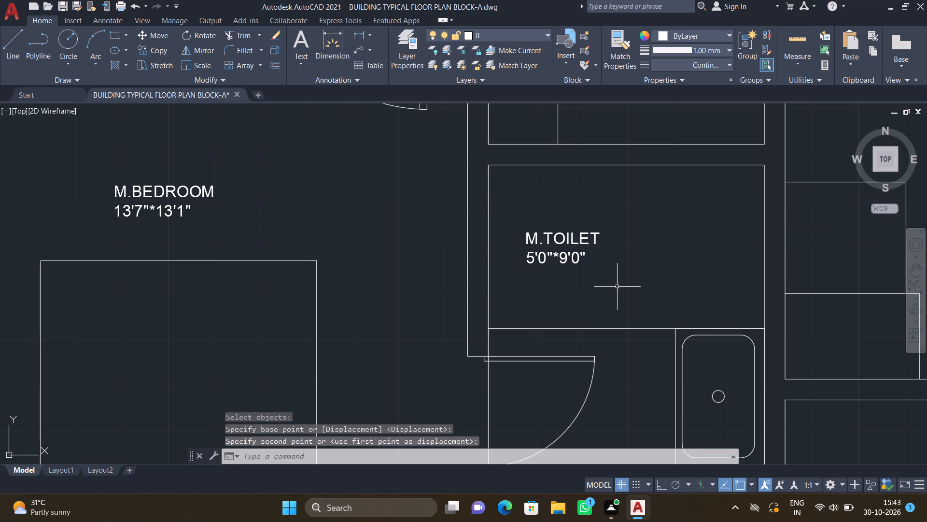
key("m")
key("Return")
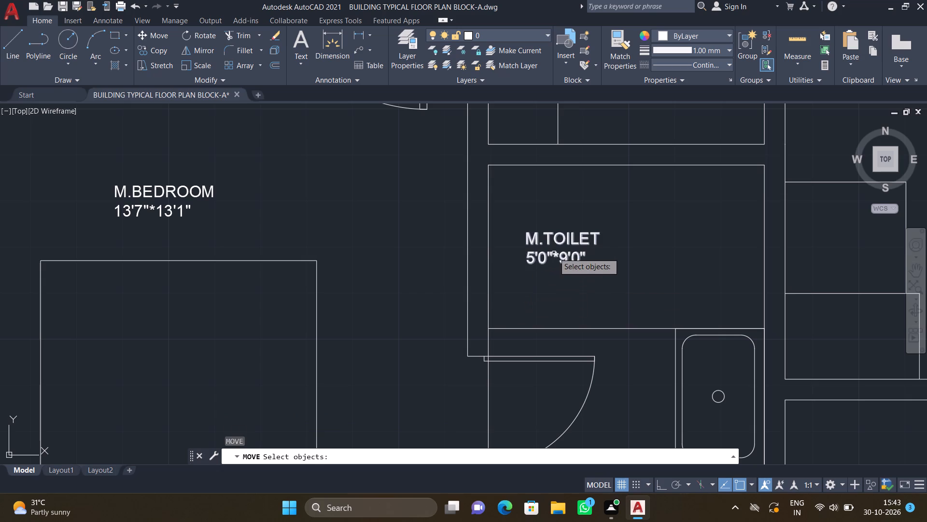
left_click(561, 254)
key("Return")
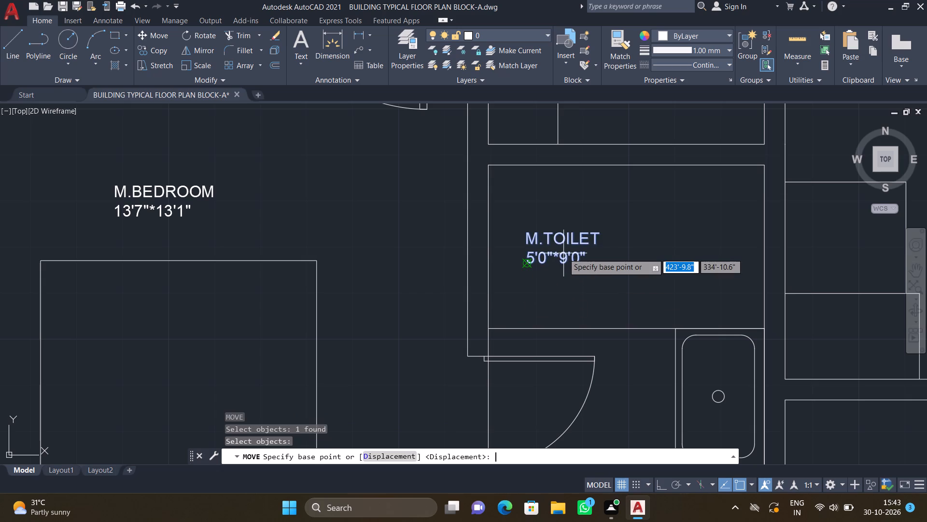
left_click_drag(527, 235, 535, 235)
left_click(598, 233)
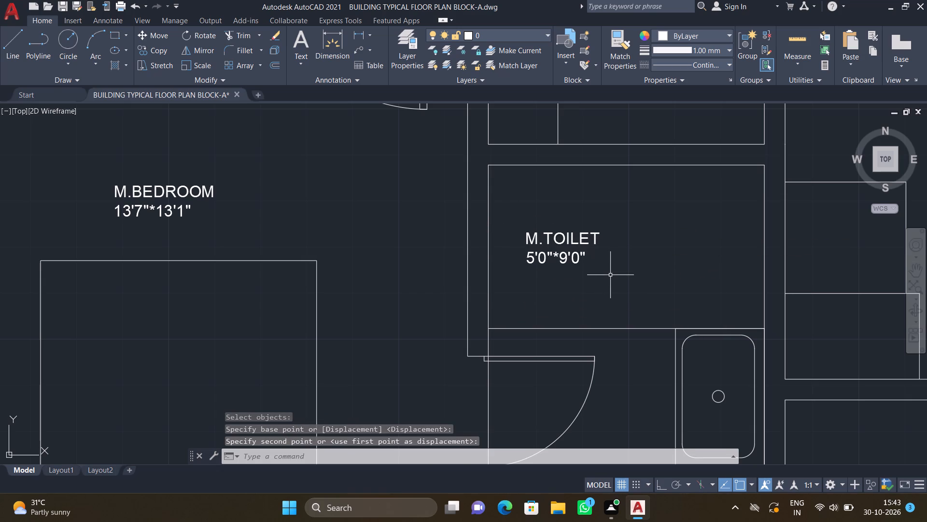
Move the M.TOILET label about 1'-5" east, centring it in the toilet's north part.
key("m")
key("Return")
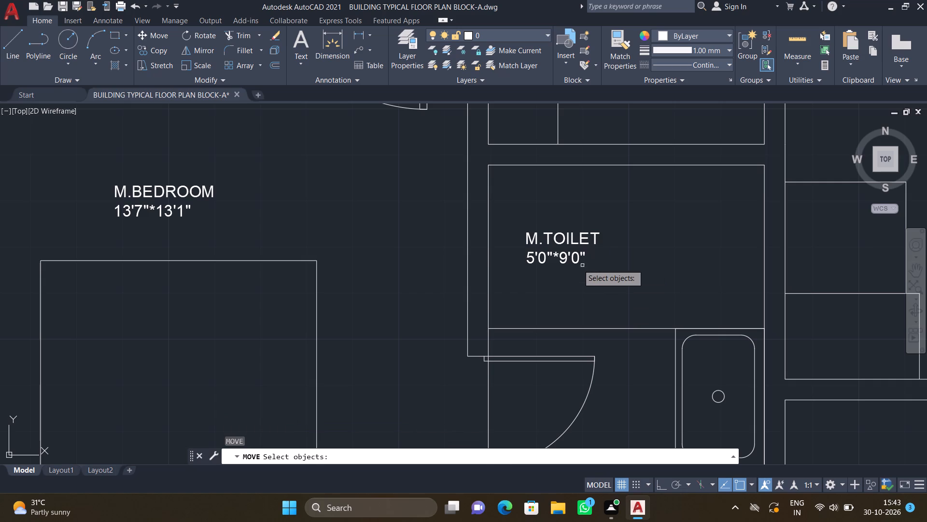
left_click(568, 259)
key("Return")
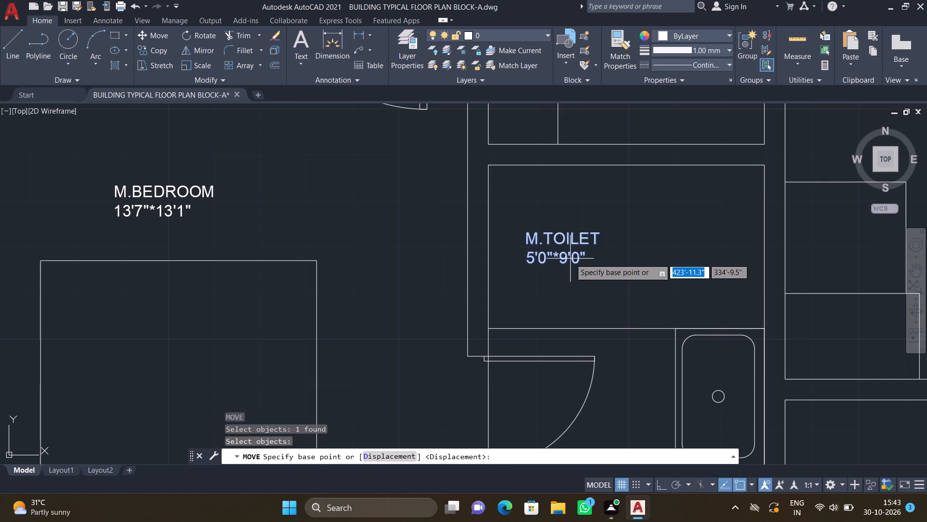
scroll(541, 242, "up", 1)
left_click_drag(519, 231, 525, 232)
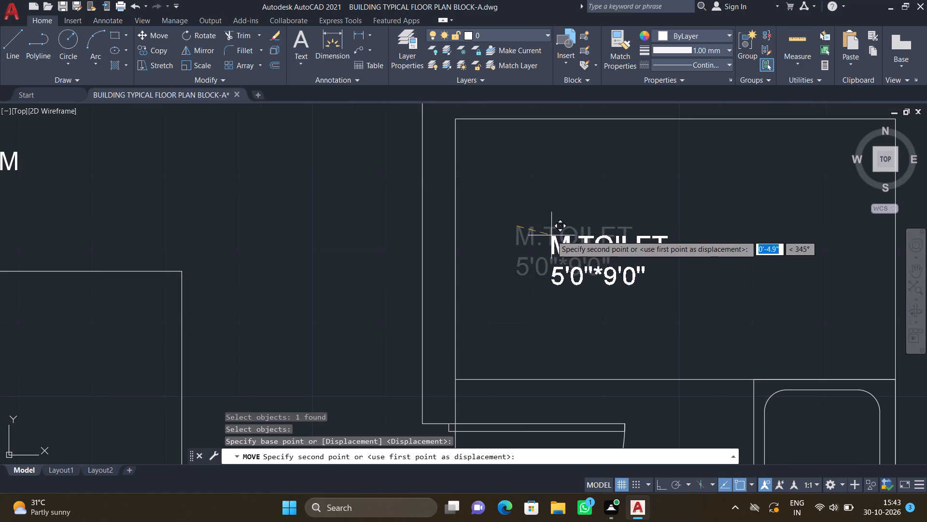
left_click(648, 225)
Add the multiline text label "4'9" W UTILITY" in the utility south of the kitchen, just east of the door swing.
scroll(648, 260, "down", 3)
middle_click_drag(658, 298, 649, 288)
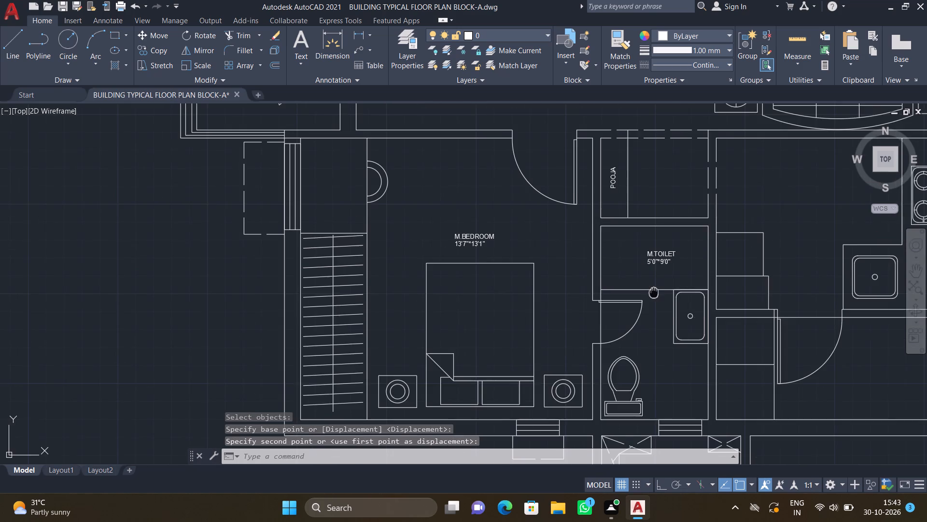
middle_click_drag(649, 288, 644, 283)
scroll(660, 325, "down", 1)
middle_click_drag(656, 356, 595, 324)
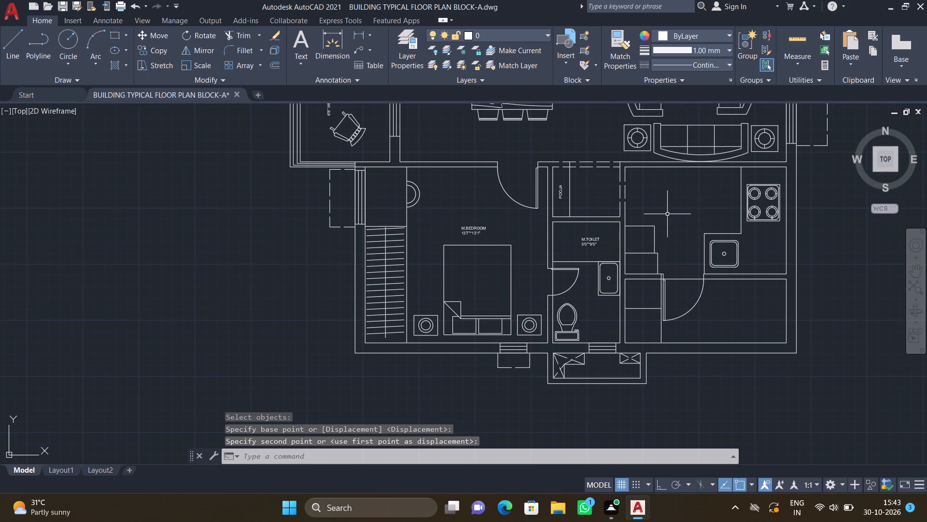
type("MT")
key("Return")
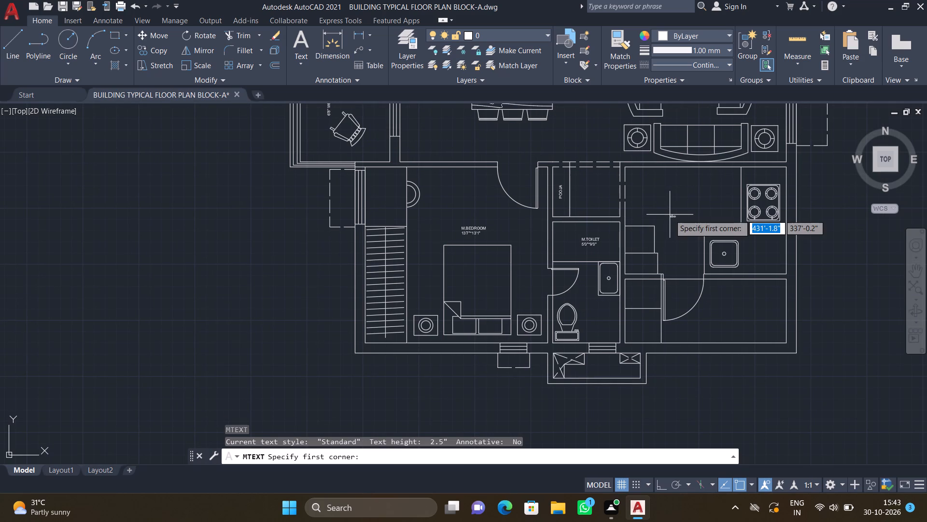
middle_click_drag(682, 286, 549, 316)
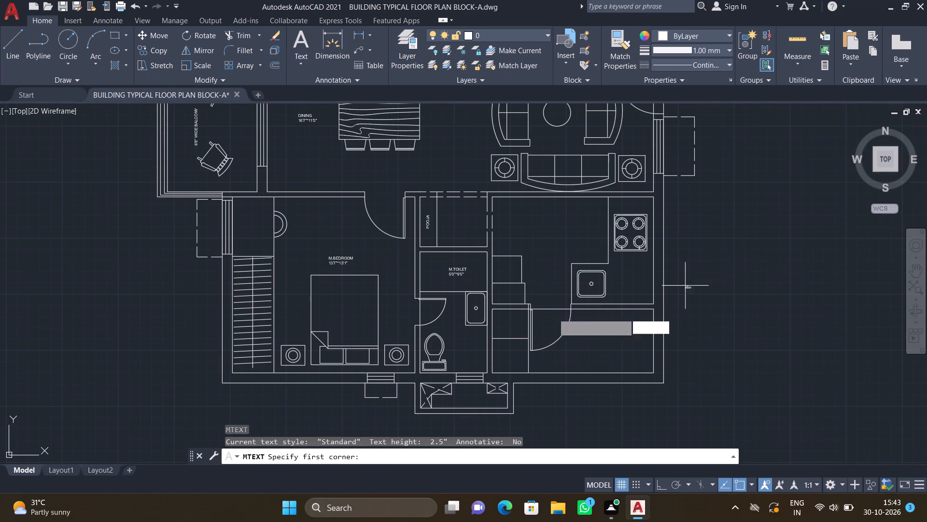
middle_click_drag(565, 383, 527, 314)
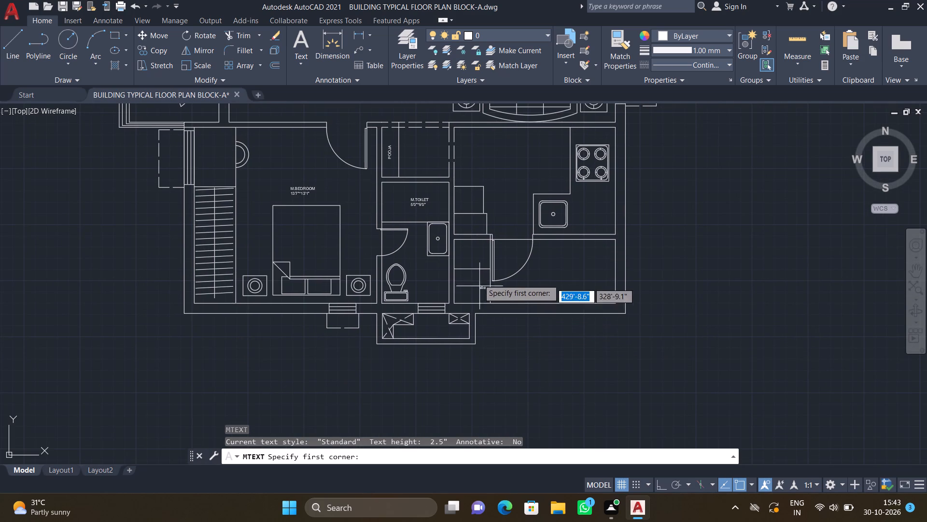
scroll(530, 284, "up", 2)
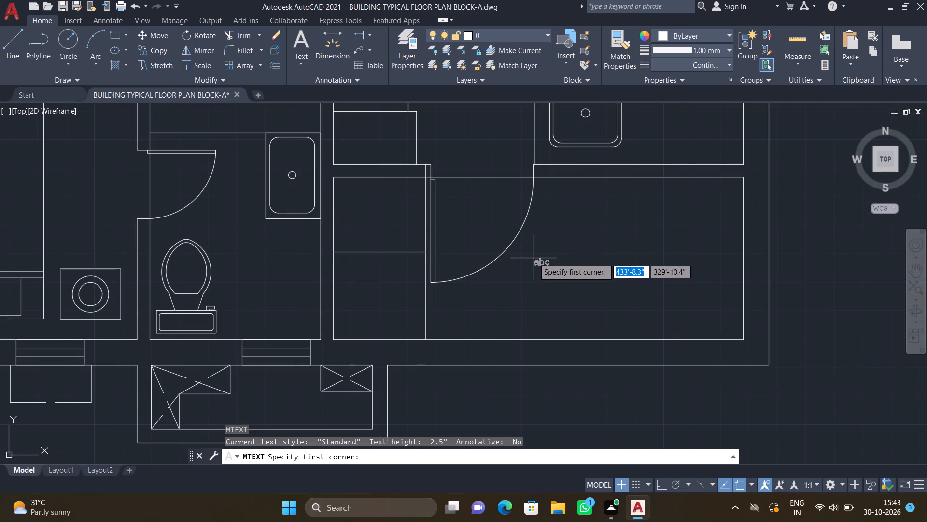
left_click_drag(530, 247, 539, 263)
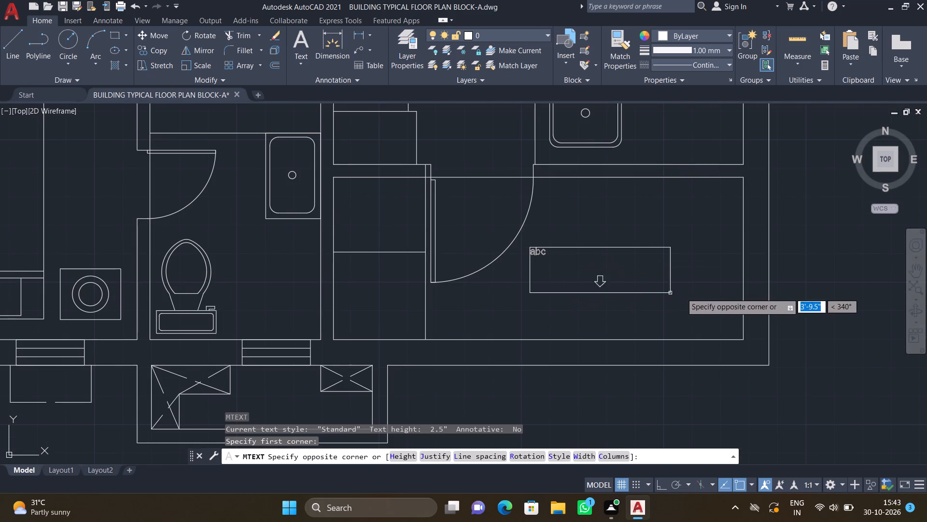
left_click(716, 291)
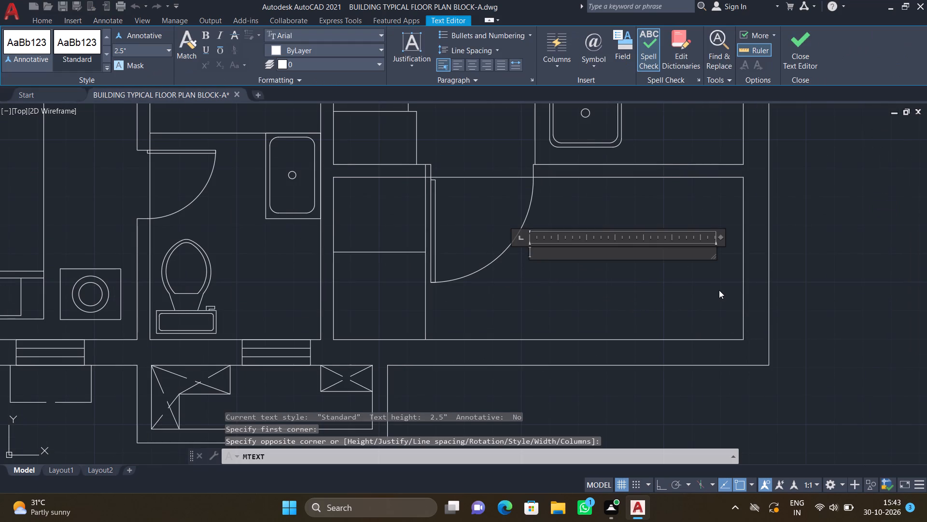
type("4'")
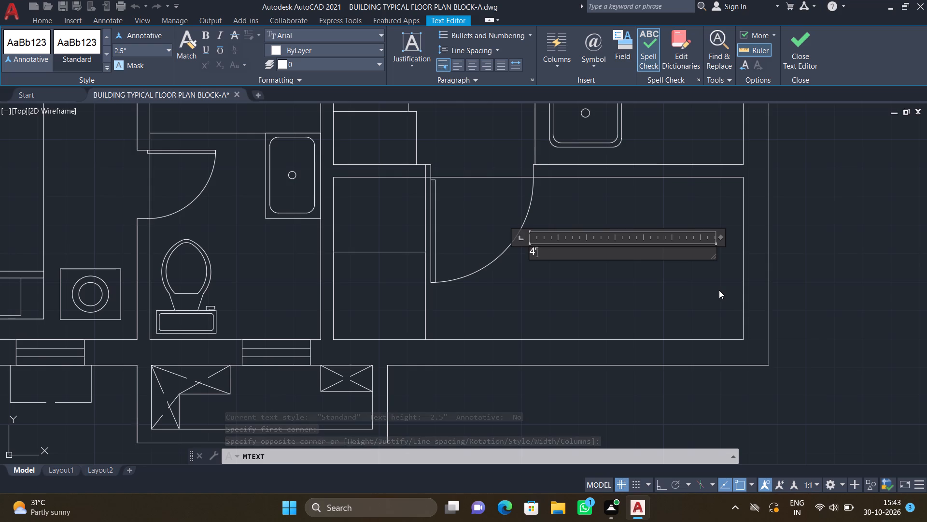
key("9")
type("\" W")
key("space")
type("UTILITY")
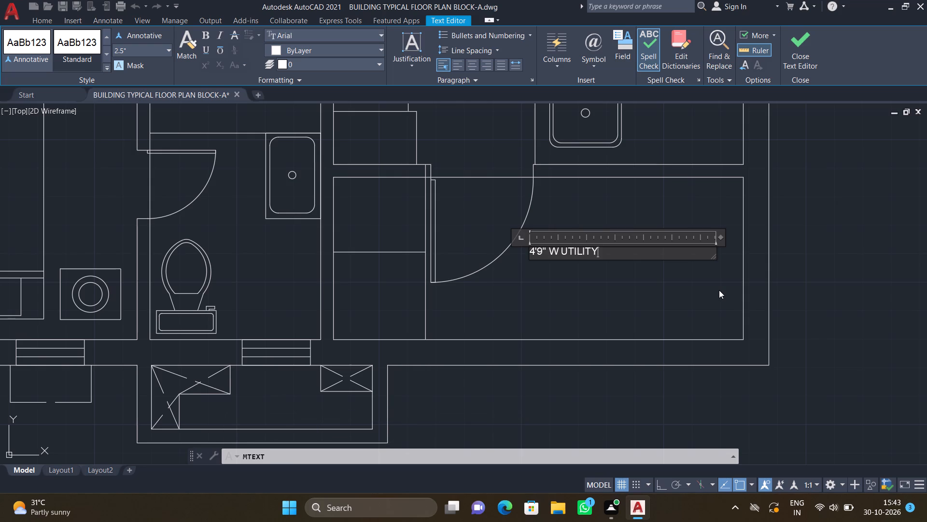
key("Return")
key("Escape")
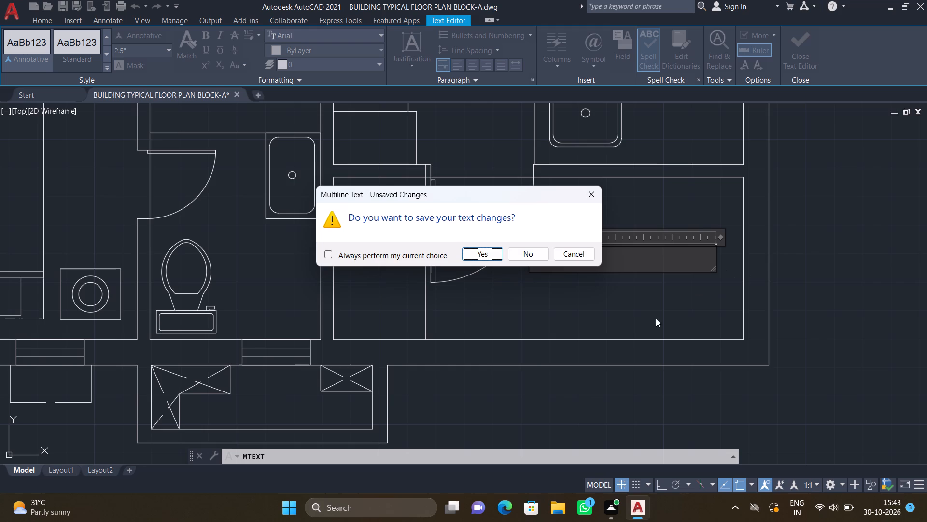
left_click(485, 259)
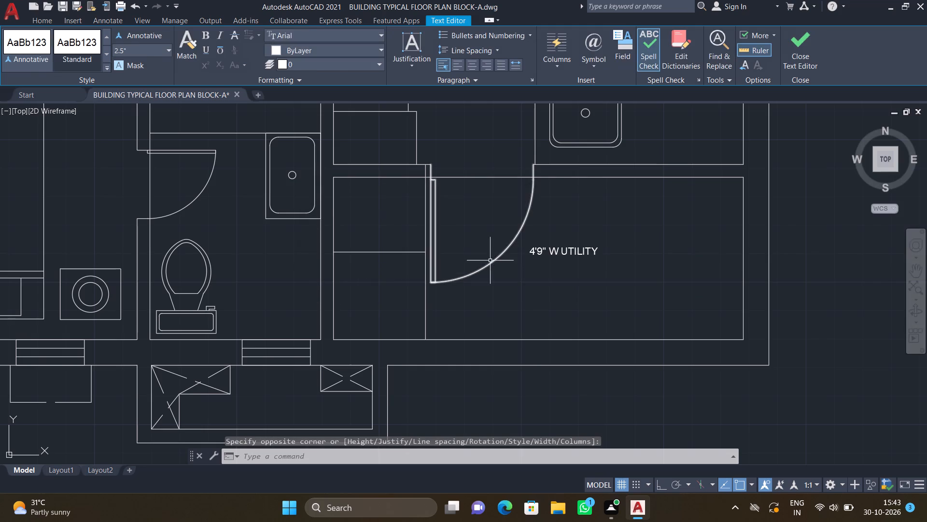
Add the two-line multiline text label "KITCHEN" and "12'0"*8'0"" in the kitchen's open floor area, west of the stove counter.
middle_click_drag(512, 283, 524, 331)
middle_click_drag(445, 192, 474, 331)
scroll(501, 177, "down", 1)
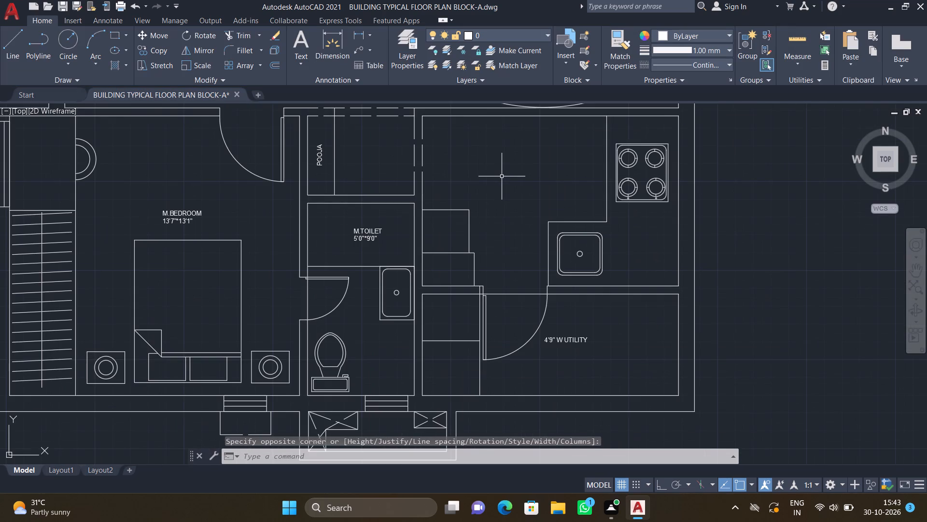
type("MT")
key("Return")
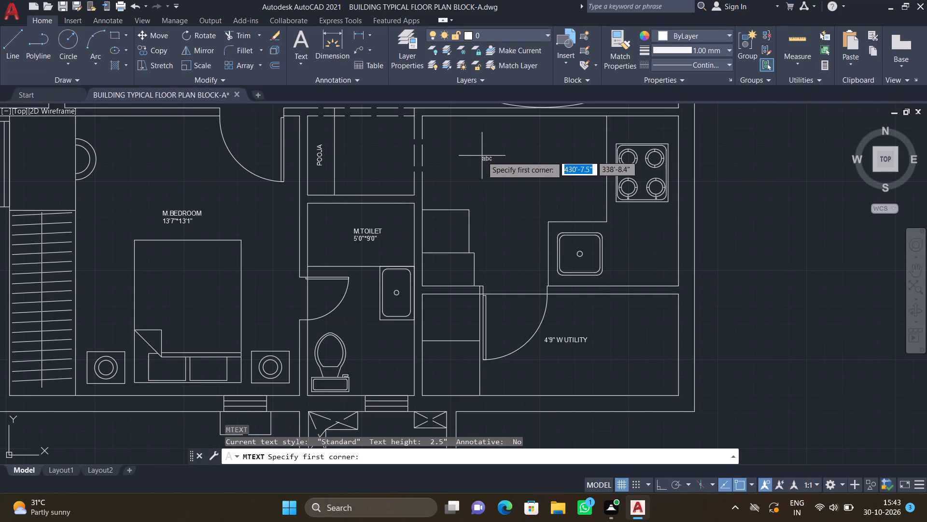
left_click_drag(481, 157, 483, 162)
left_click(574, 190)
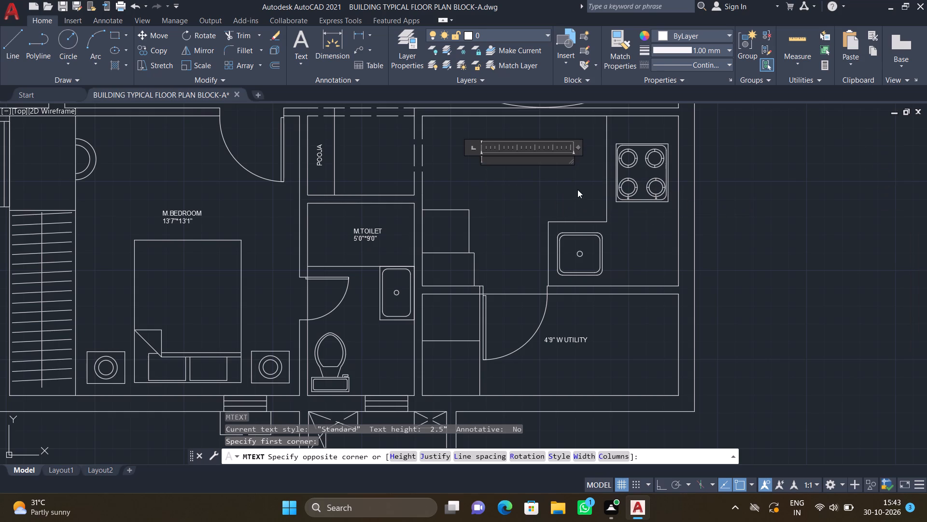
type("KITCHEN")
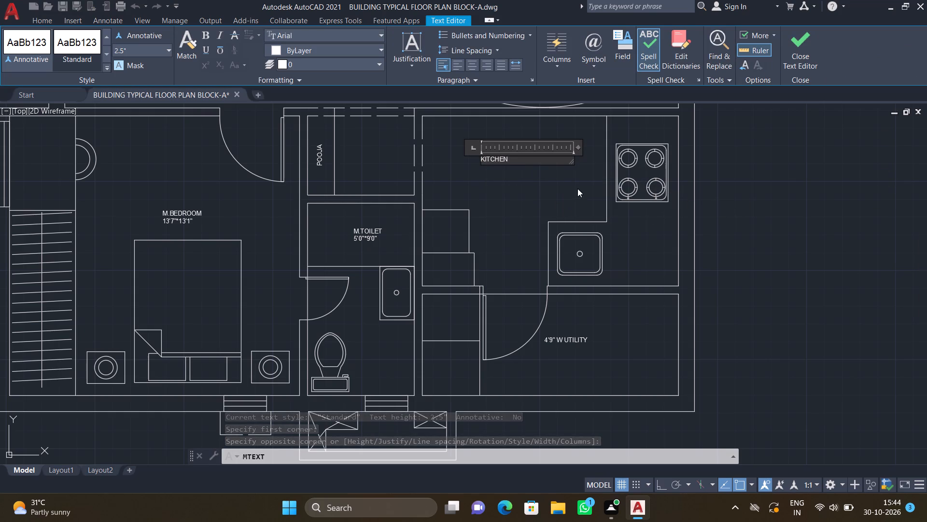
key("Return")
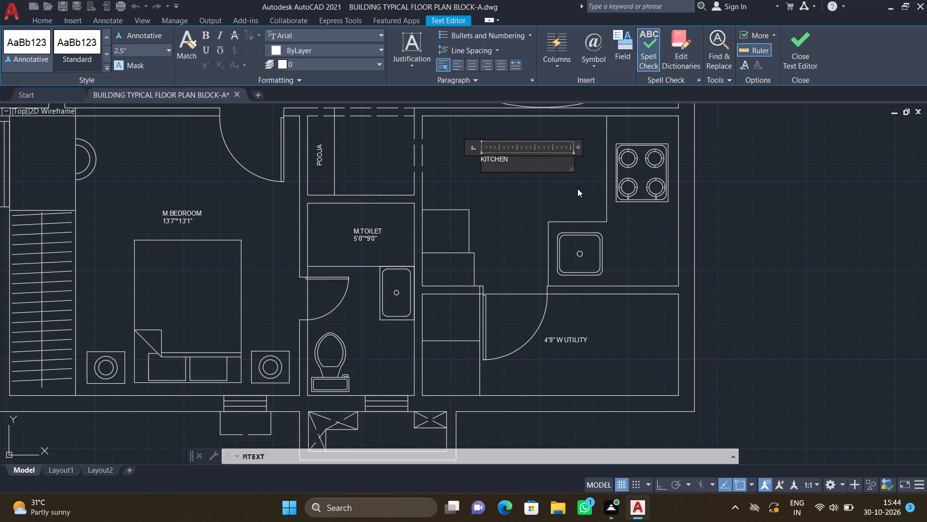
type("12'")
type("0\"*")
type("8'")
type("0\"")
key("Return")
key("Escape")
key("grave")
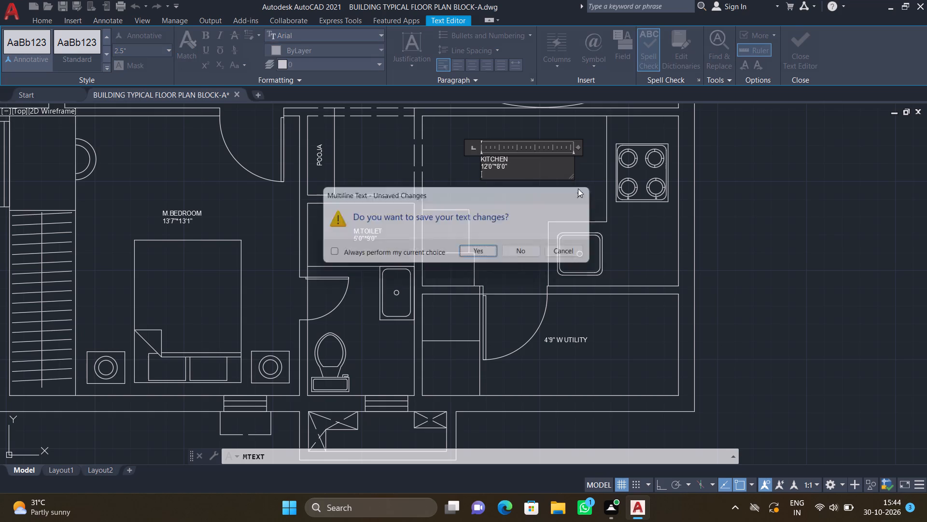
left_click(490, 256)
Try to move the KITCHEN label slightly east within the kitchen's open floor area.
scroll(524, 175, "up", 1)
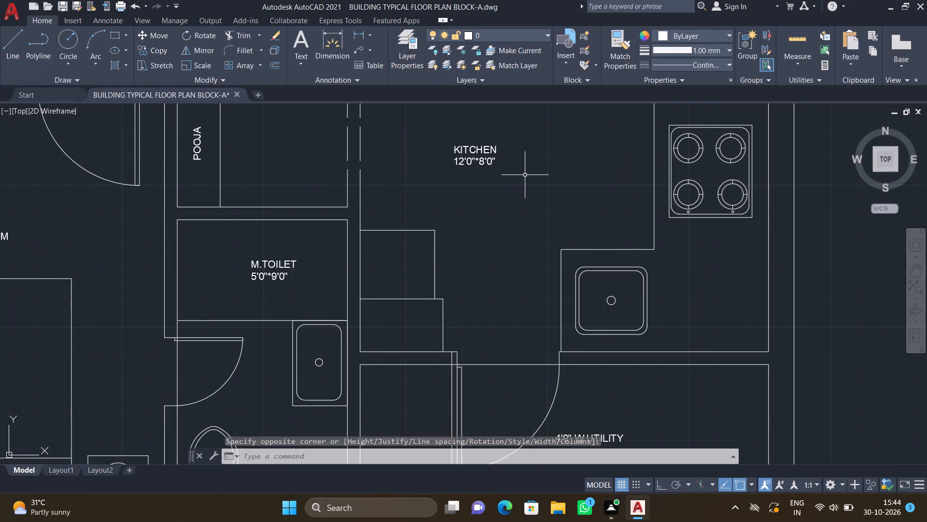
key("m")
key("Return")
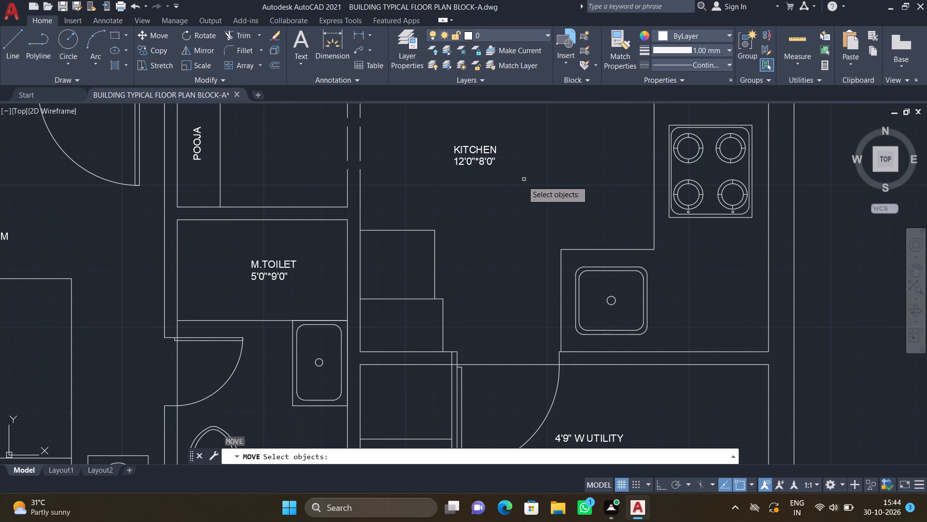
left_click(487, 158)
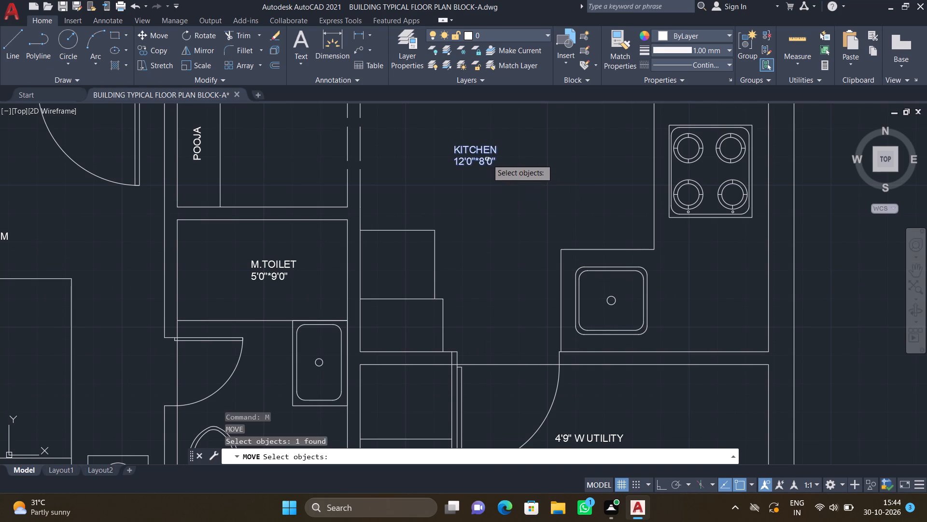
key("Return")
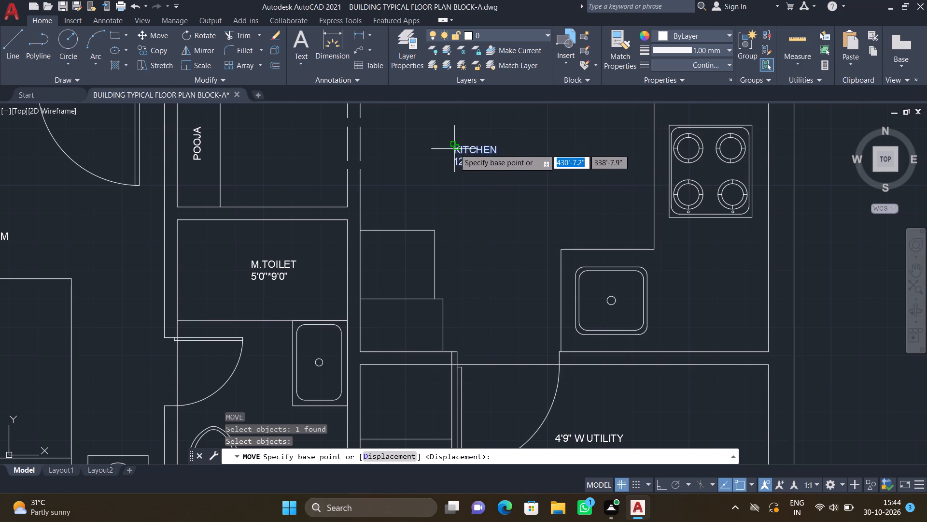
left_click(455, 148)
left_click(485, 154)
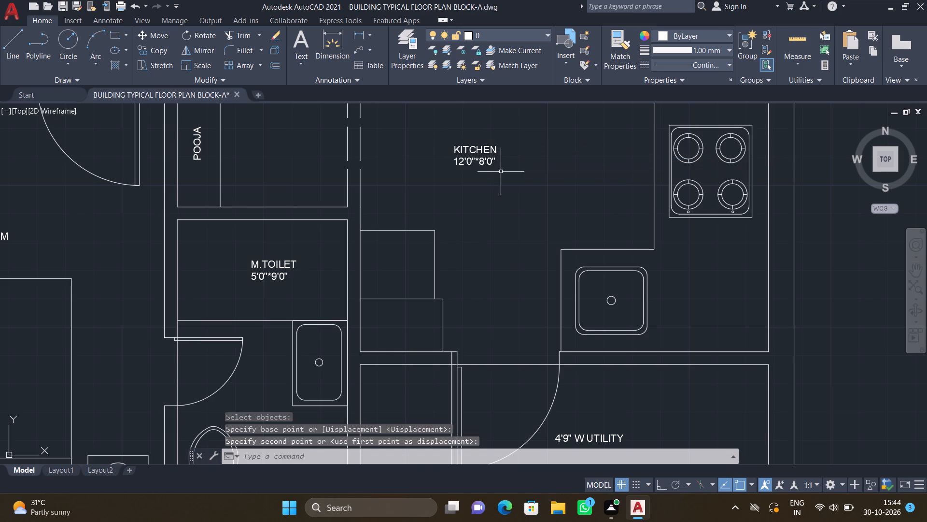
Add the multiline text label "wm" in the upper of the two boxes at the utility's west end.
scroll(502, 164, "down", 3)
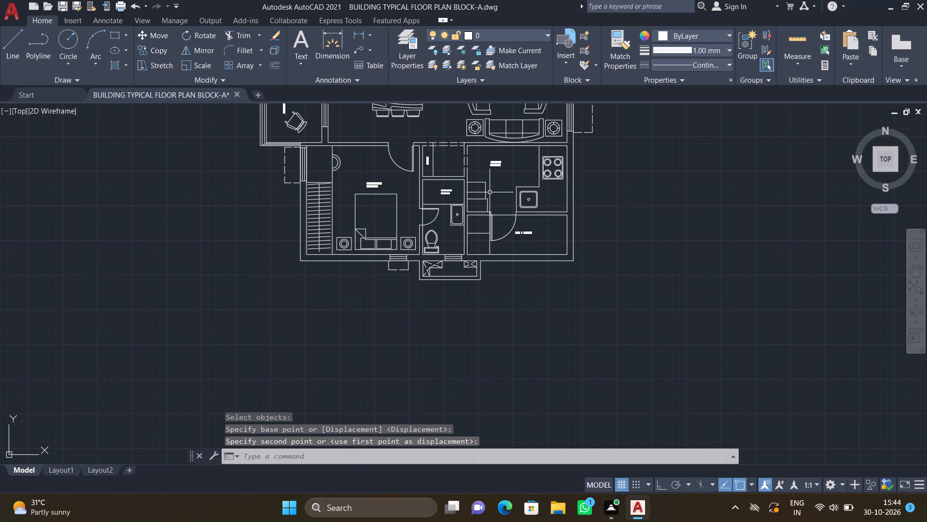
scroll(495, 244, "down", 1)
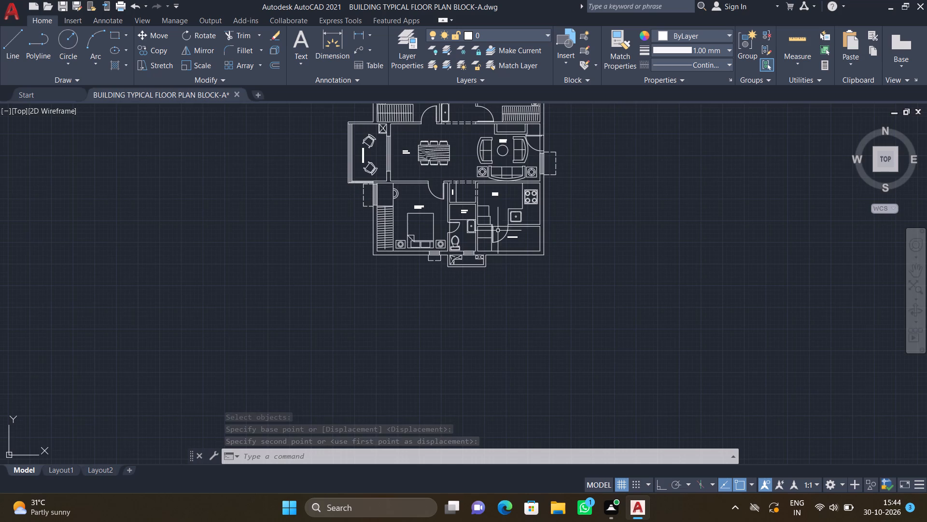
scroll(492, 233, "up", 2)
scroll(2, 520, "up", 1)
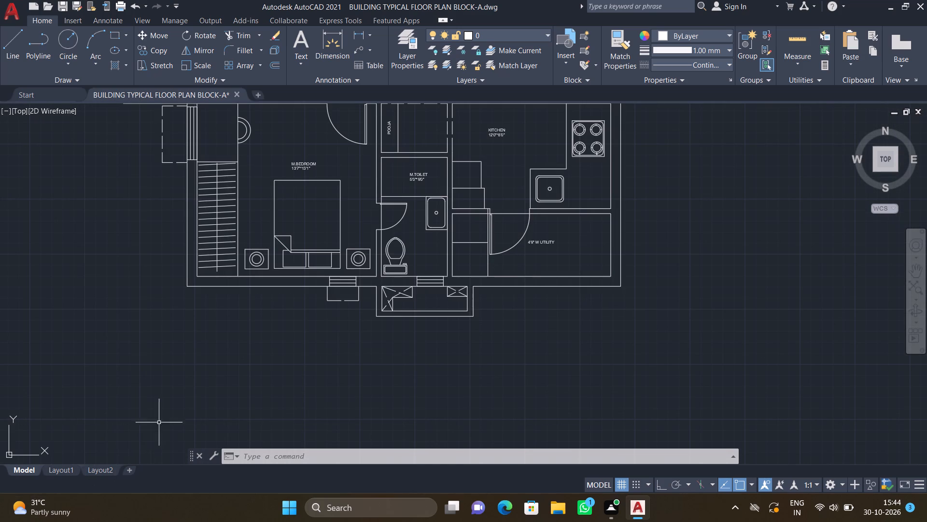
scroll(478, 228, "up", 2)
type("MT")
key("Return")
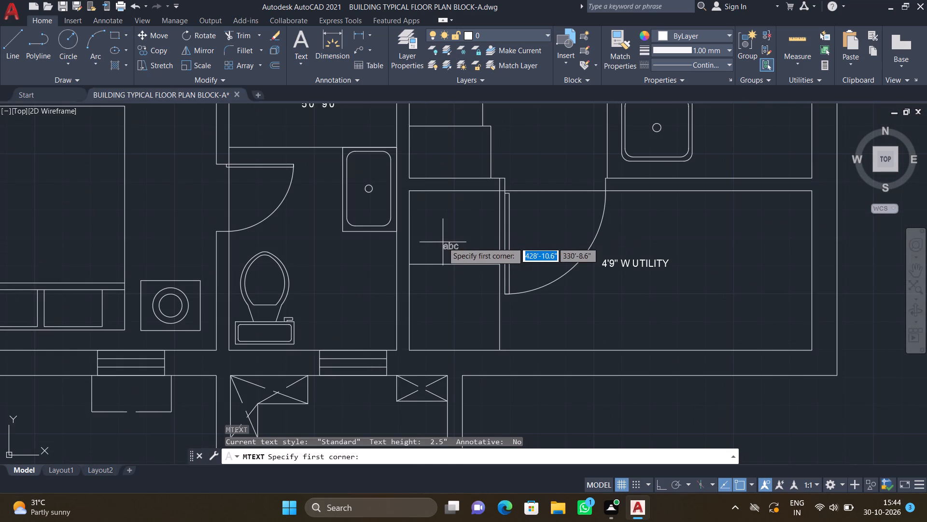
scroll(437, 226, "up", 1)
left_click(433, 216)
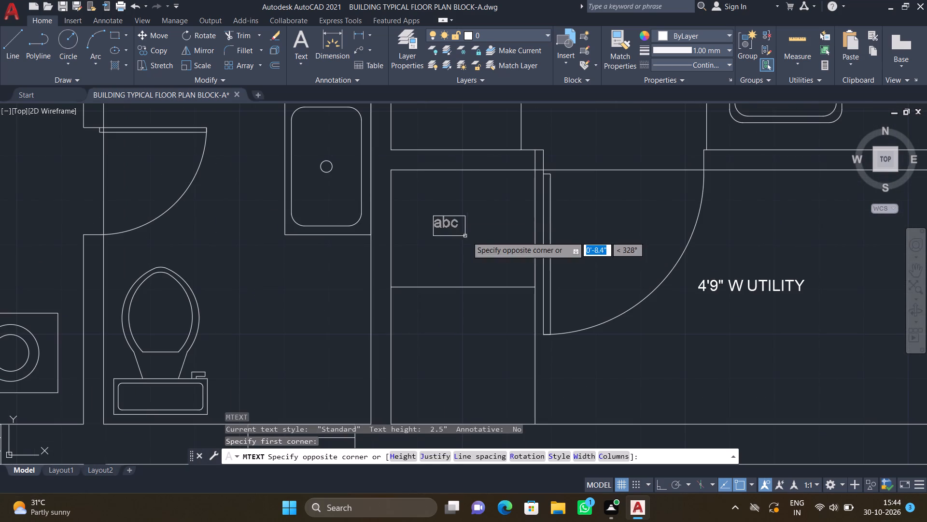
left_click(498, 253)
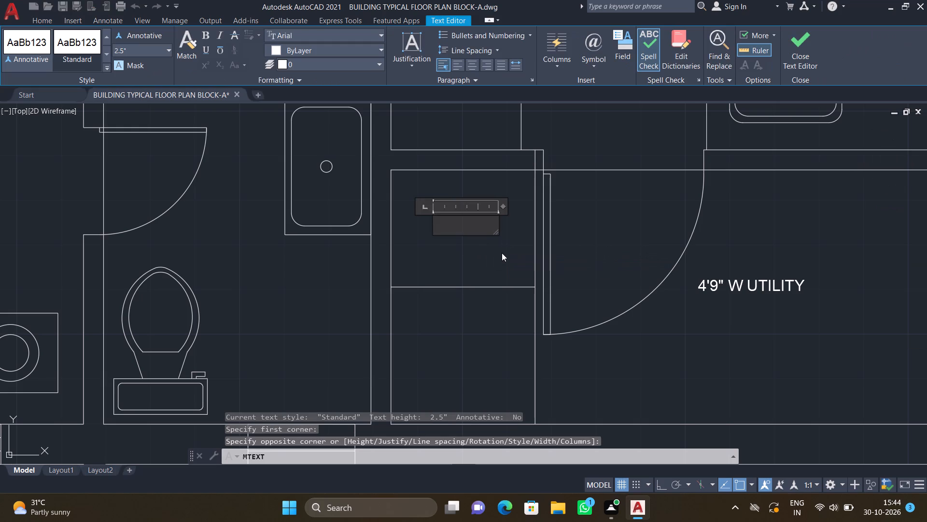
type("wm")
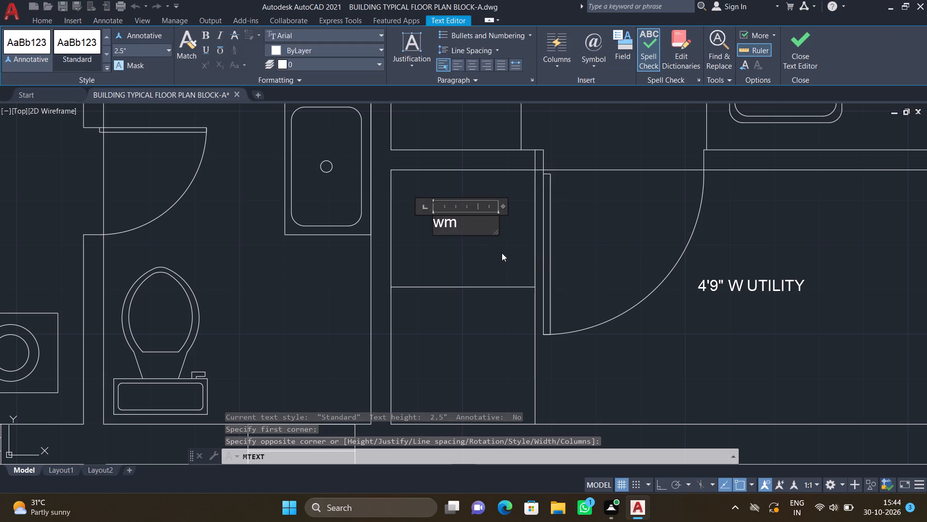
key("Return")
key("Escape")
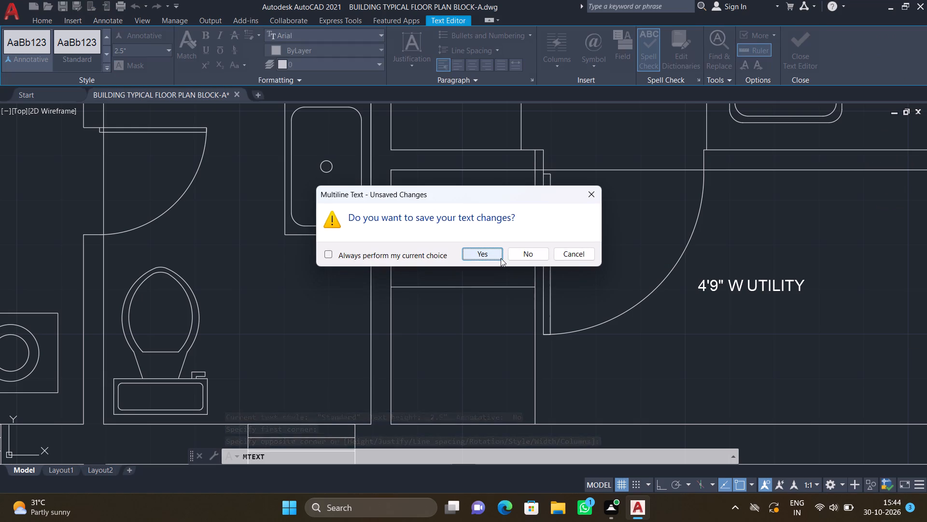
left_click(495, 251)
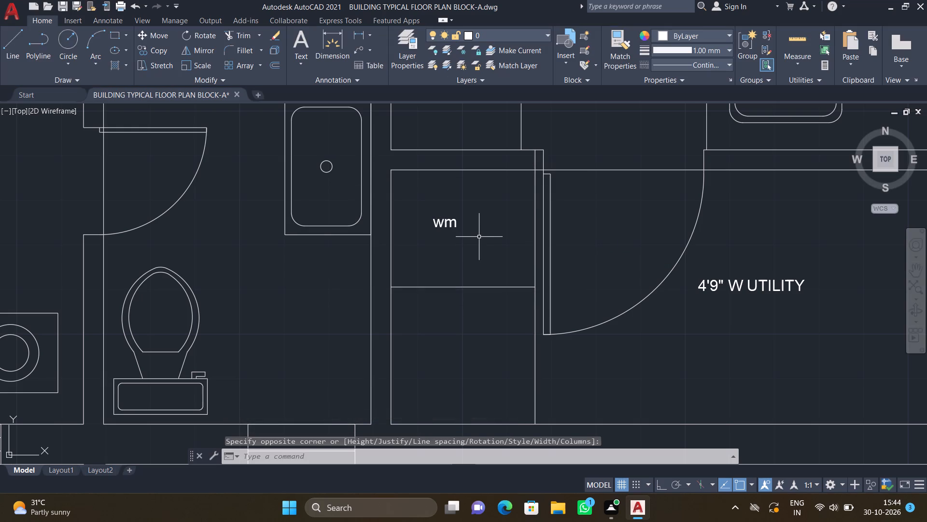
Move the "wm" label to the centre of the upper box at the utility's west end.
key("m")
key("Return")
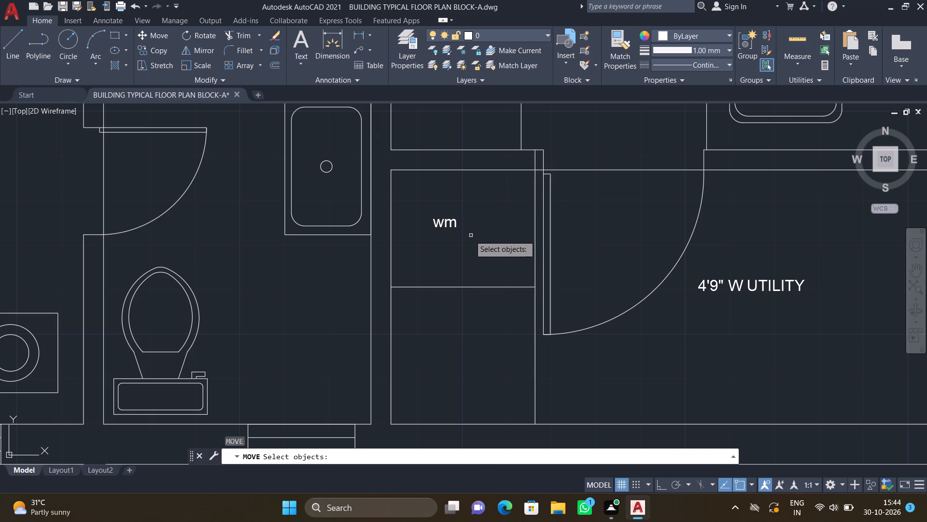
left_click(456, 226)
key("Return")
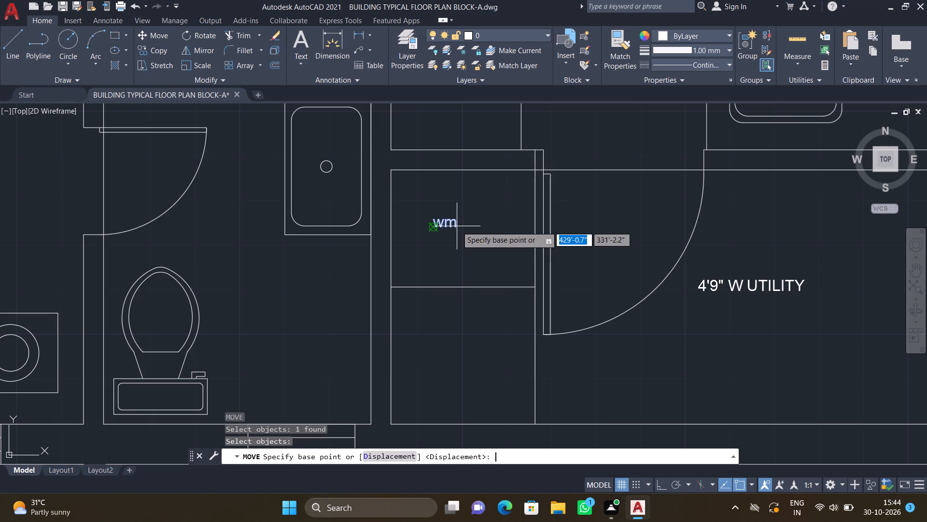
scroll(457, 226, "up", 1)
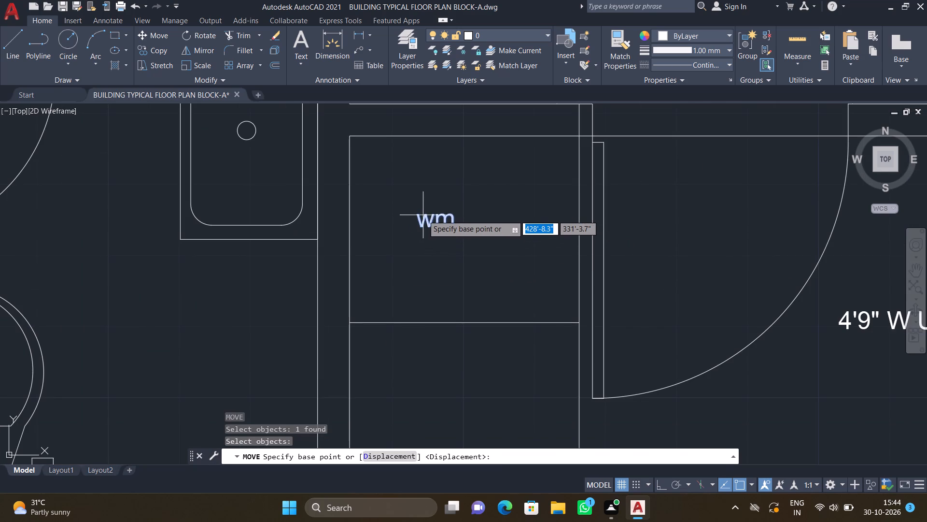
left_click_drag(422, 215, 428, 218)
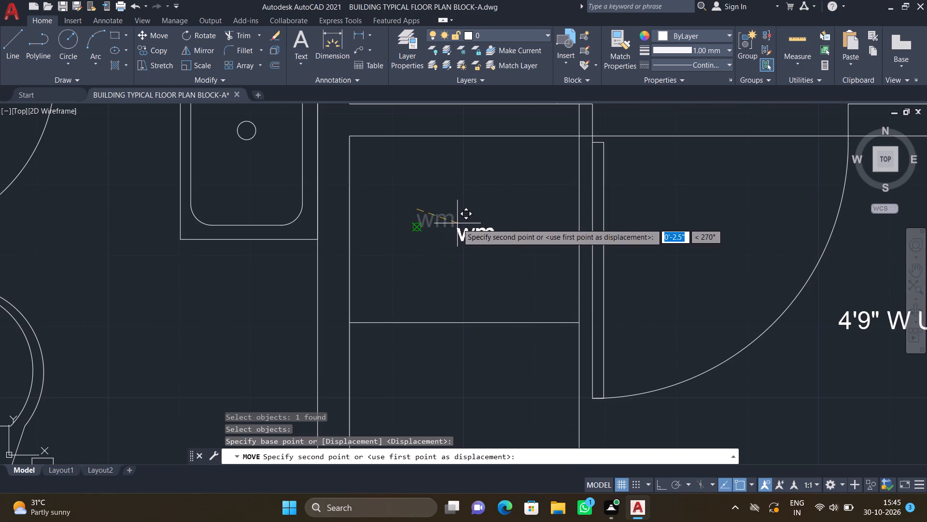
left_click(457, 223)
key("m")
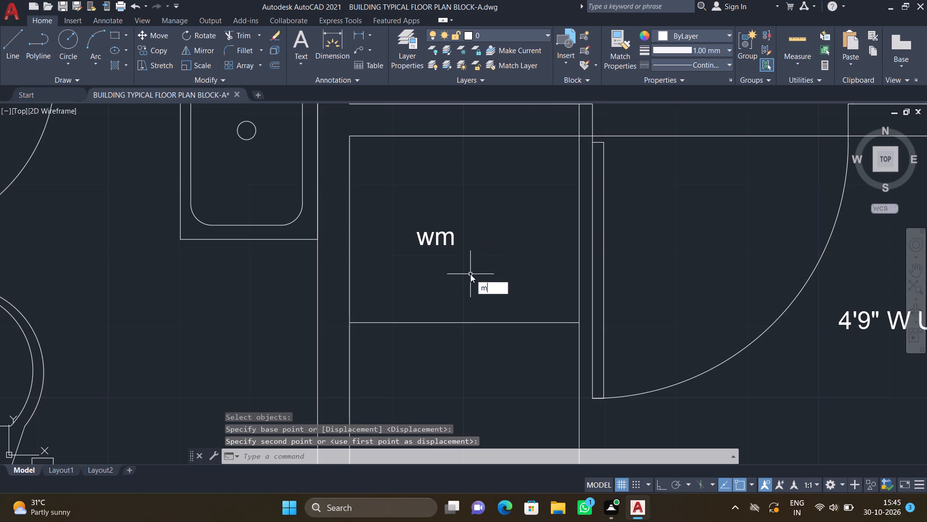
key("Return")
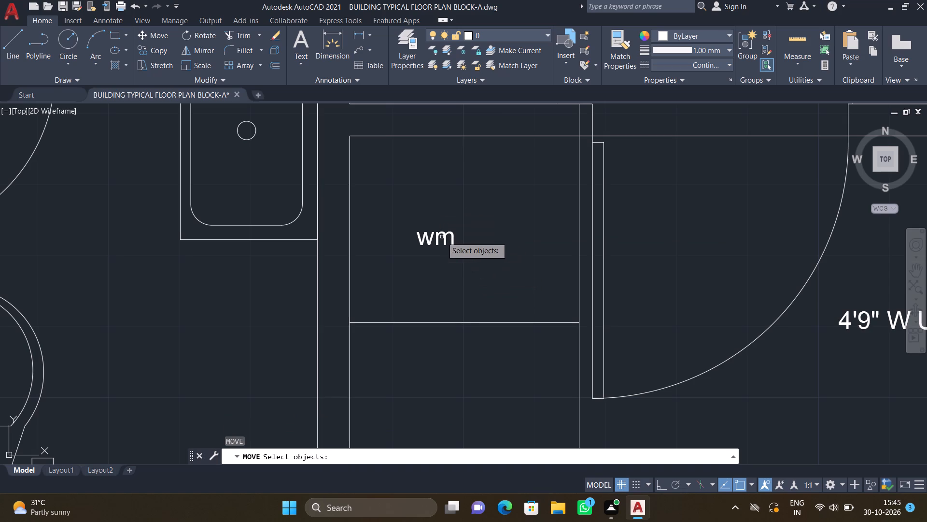
left_click(442, 237)
key("Return")
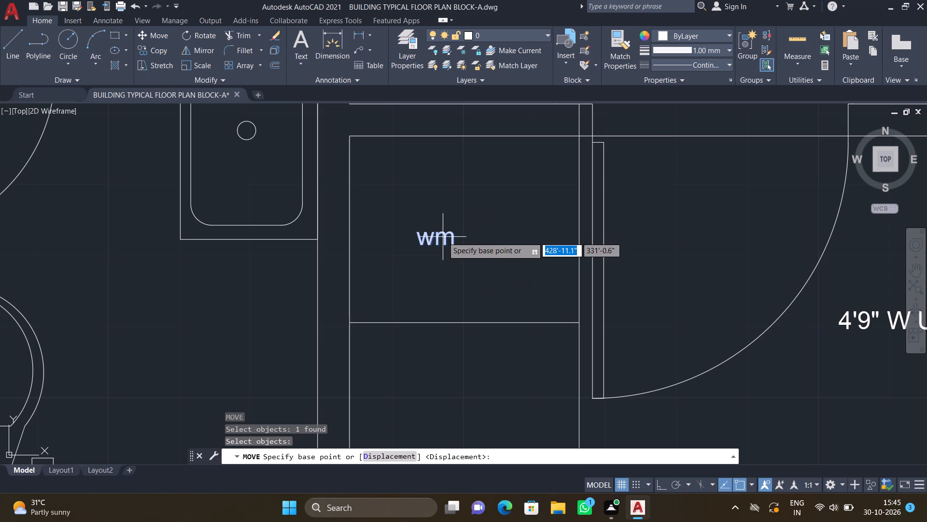
scroll(424, 238, "up", 1)
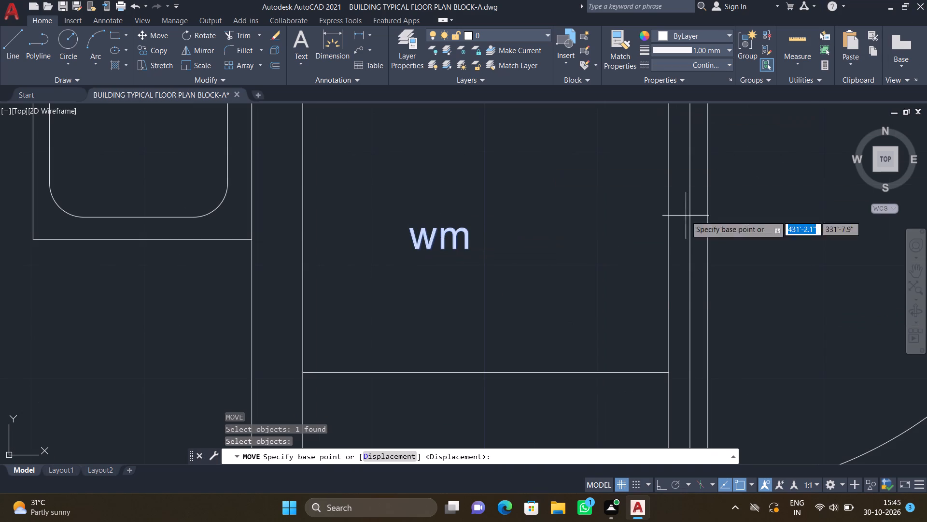
left_click(412, 225)
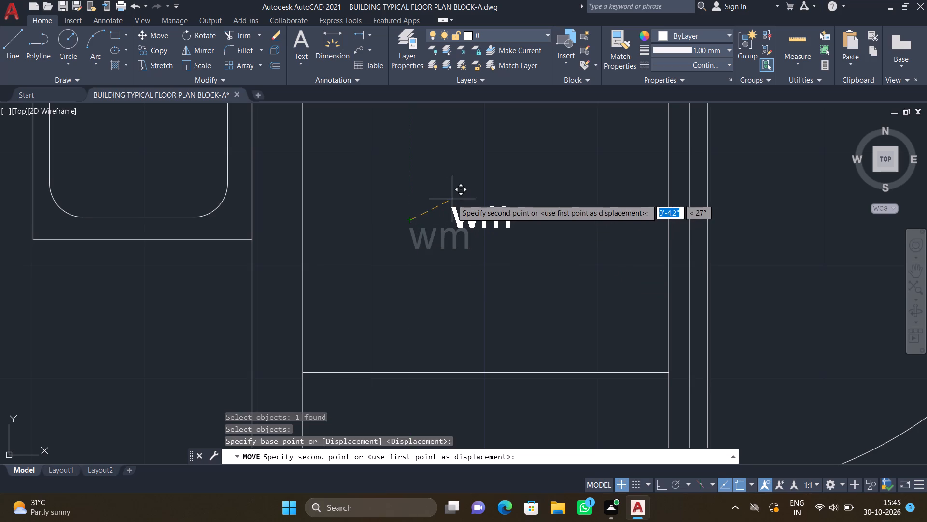
left_click(457, 195)
Add the multiline text label "dw" in the lower box at the utility's west end, directly south of the "wm" box.
scroll(481, 235, "down", 3)
middle_click_drag(507, 318, 492, 291)
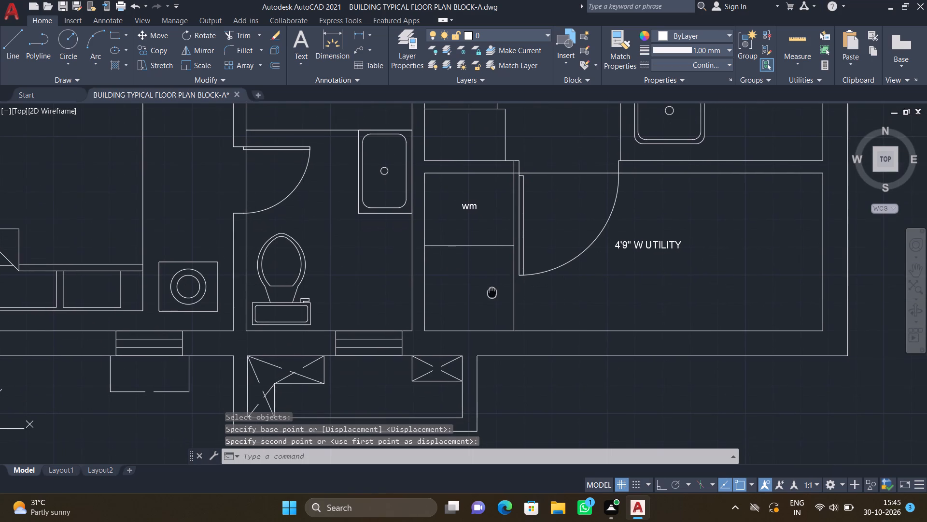
scroll(481, 292, "up", 2)
type("mt")
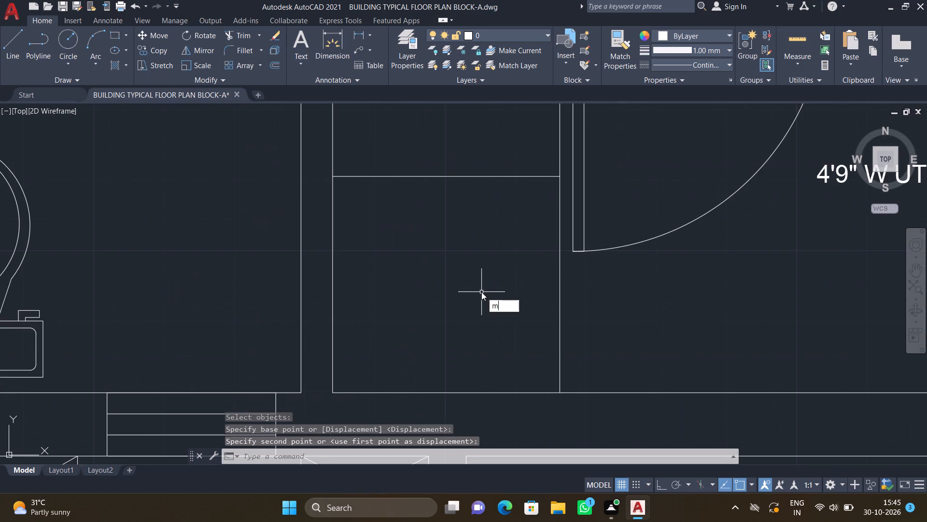
key("Return")
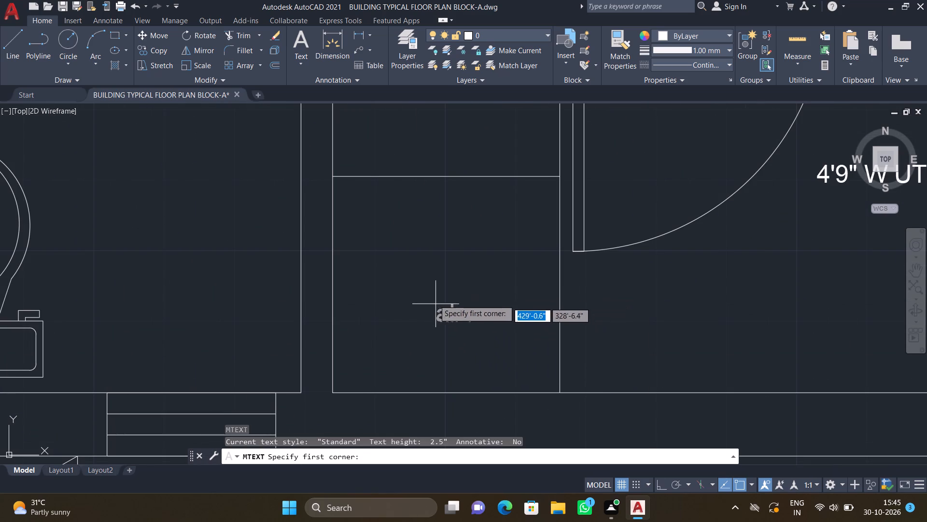
left_click(419, 260)
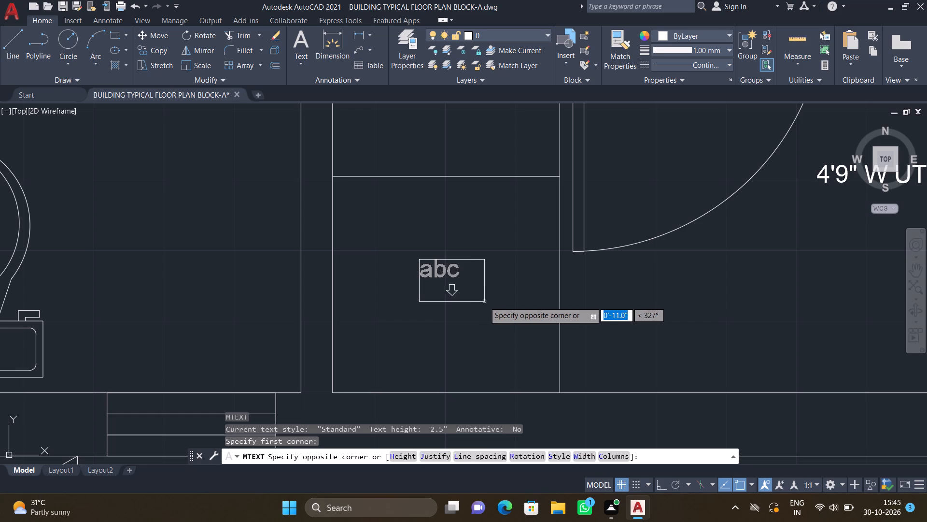
left_click(487, 306)
type("dw")
key("Return")
key("Escape")
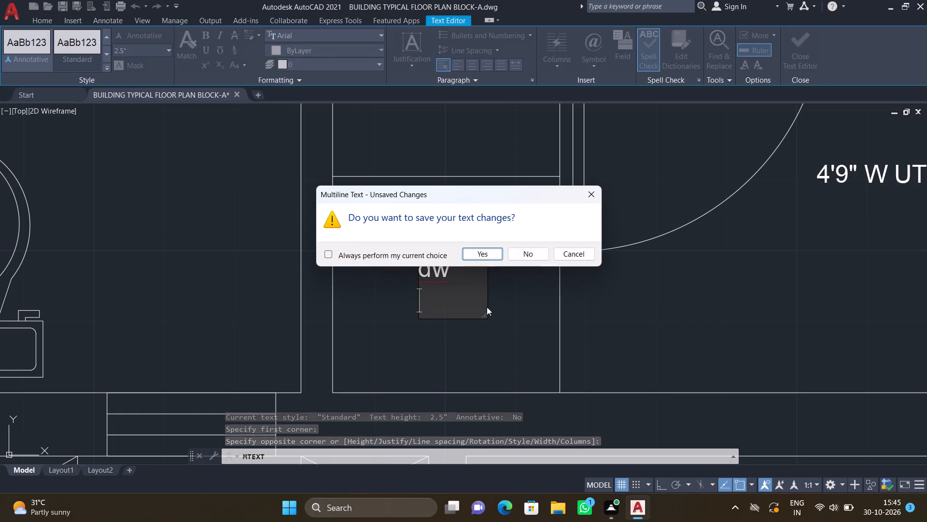
left_click(484, 252)
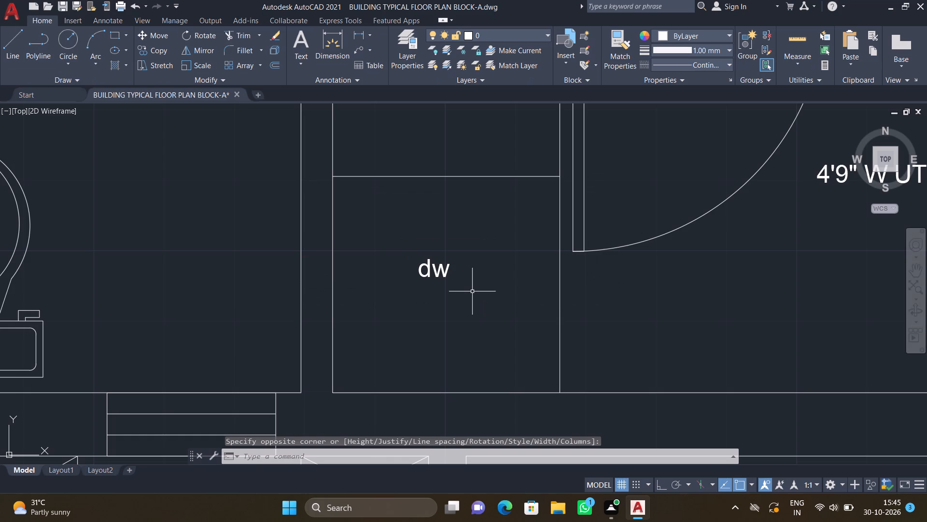
Add the multiline text label "D" at the centre of the small crossed rectangle in the northeast corner of the shaft south of the toilet.
scroll(477, 299, "down", 2)
middle_click_drag(472, 355, 471, 108)
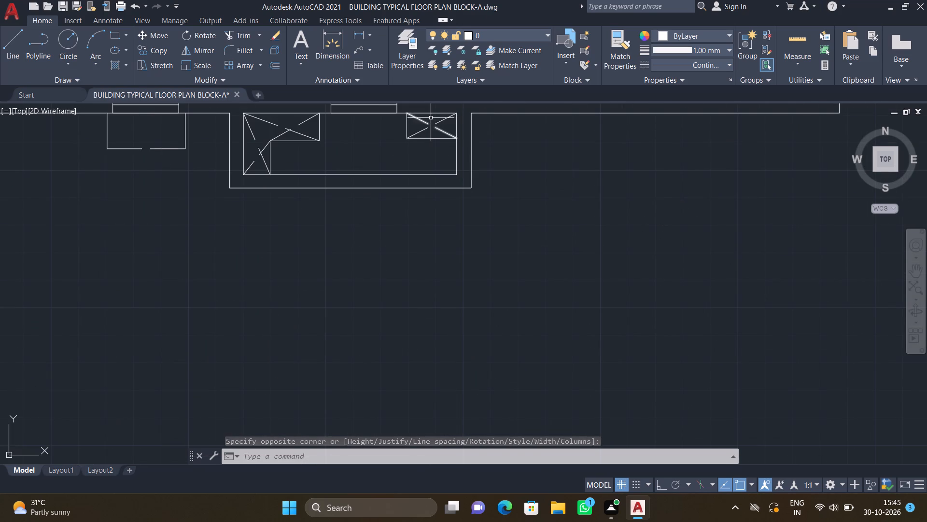
scroll(431, 121, "up", 1)
middle_click_drag(434, 142, 493, 247)
scroll(481, 226, "up", 2)
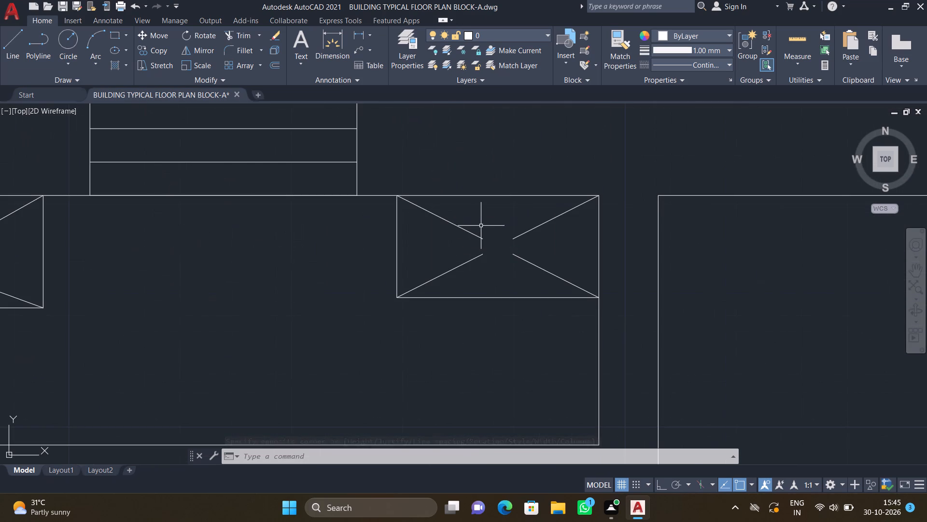
type("mt")
key("Return")
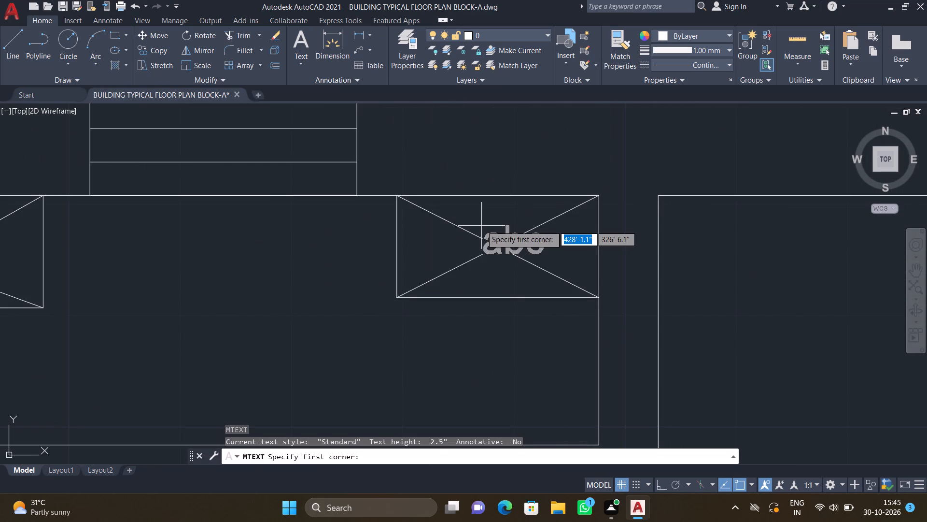
scroll(490, 252, "up", 2)
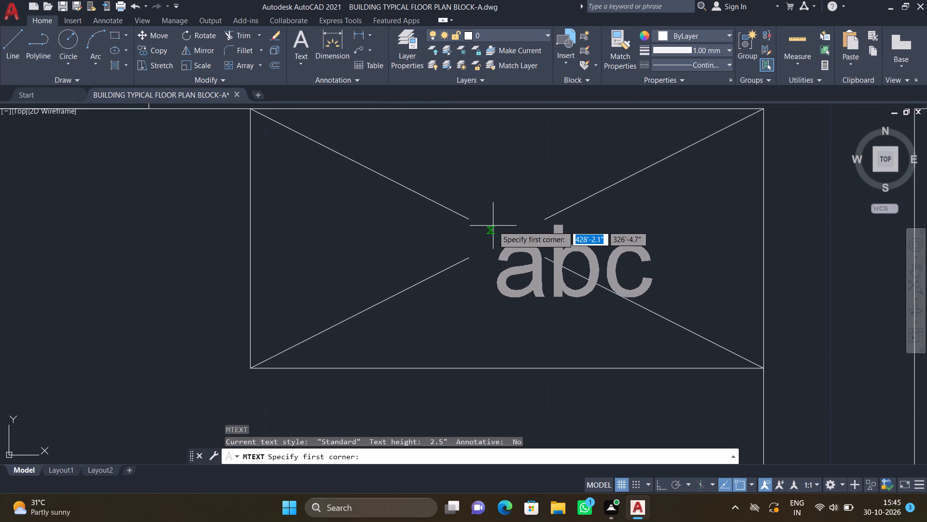
left_click(477, 227)
left_click(529, 274)
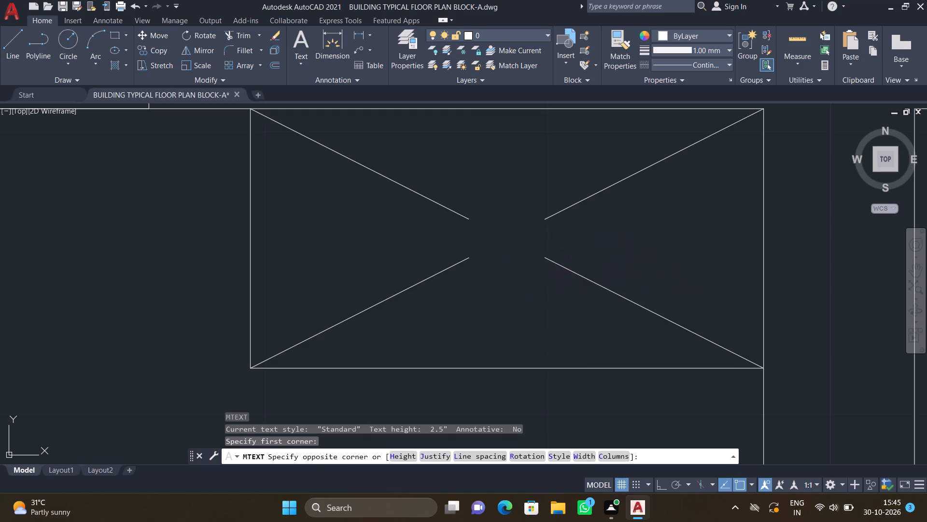
key("d")
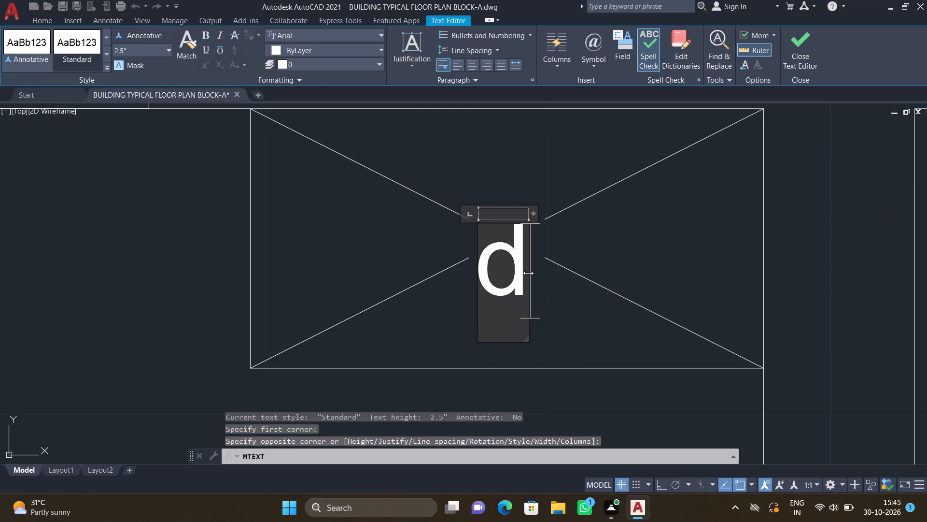
key("BackSpace")
key("d")
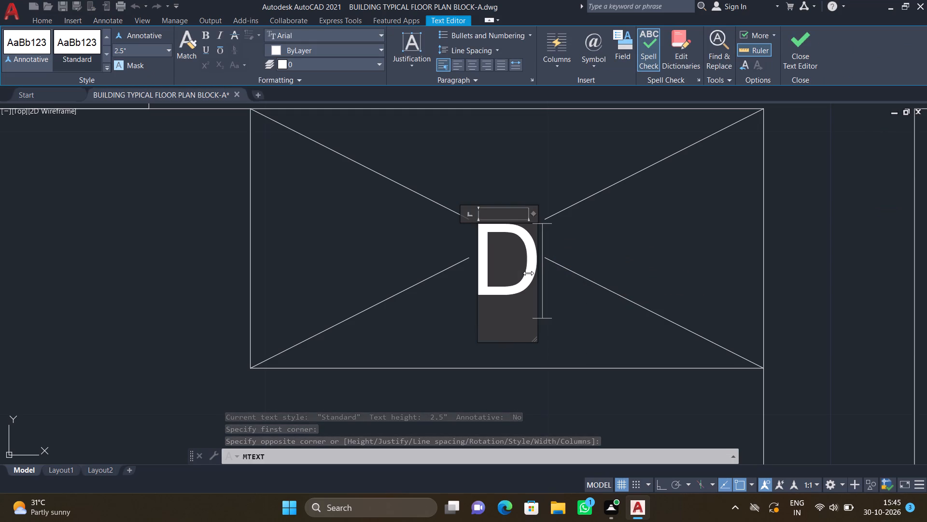
key("Return")
key("Escape")
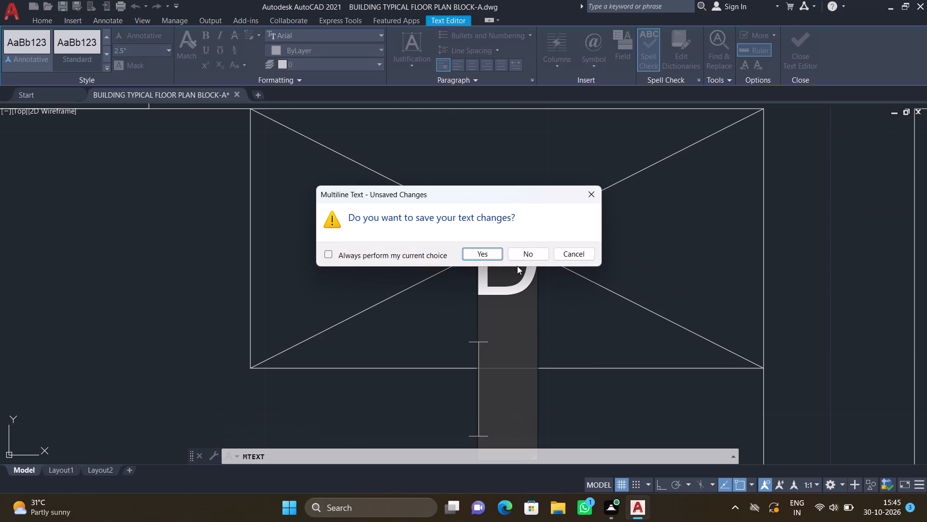
left_click(481, 249)
Move the "D" label slightly north so it sits centred in the gap between the rectangle's diagonal lines.
scroll(481, 249, "down", 2)
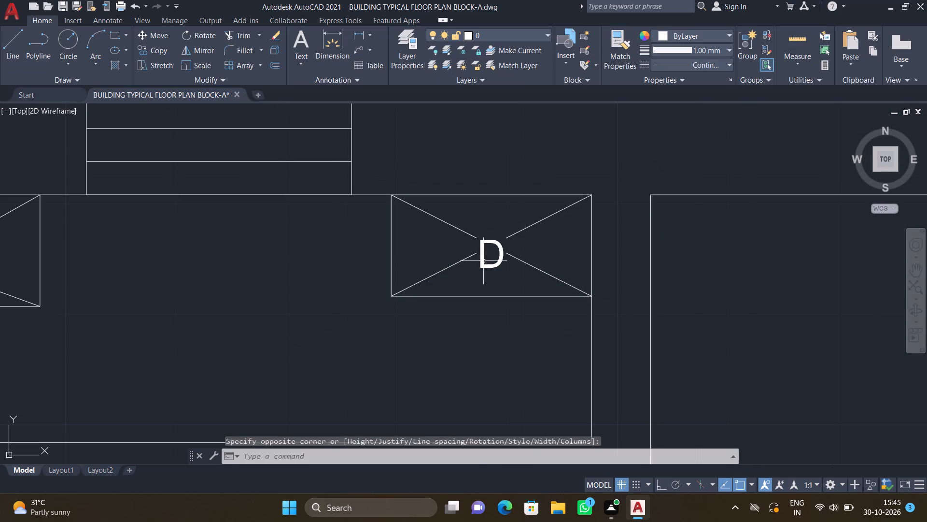
scroll(497, 256, "up", 2)
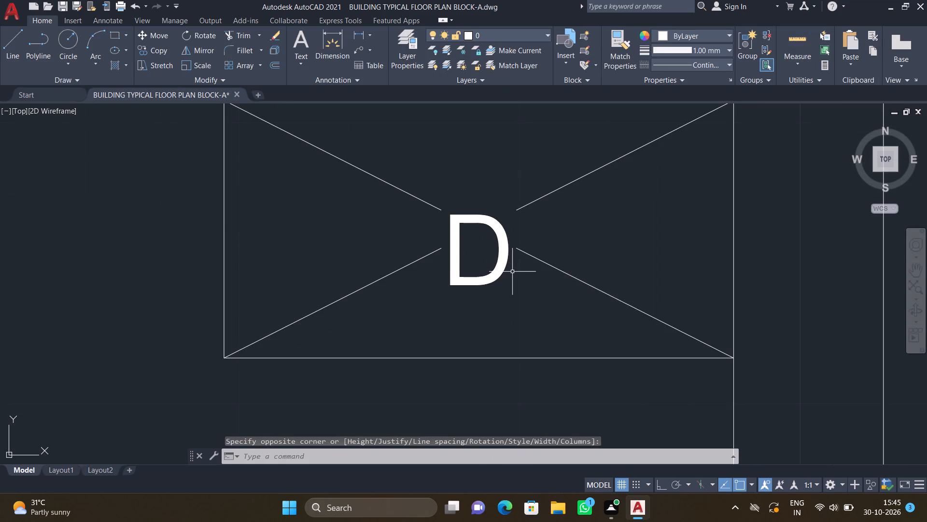
key("m")
key("Return")
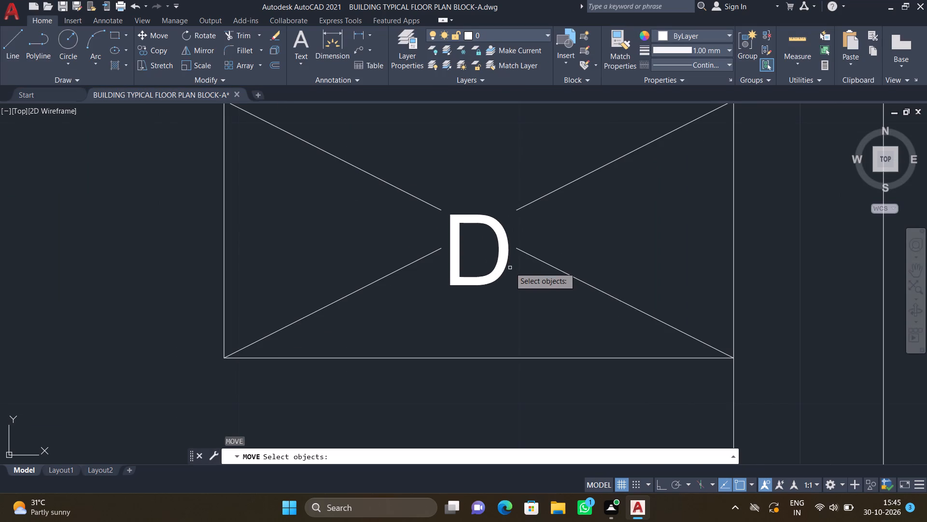
left_click_drag(510, 267, 505, 264)
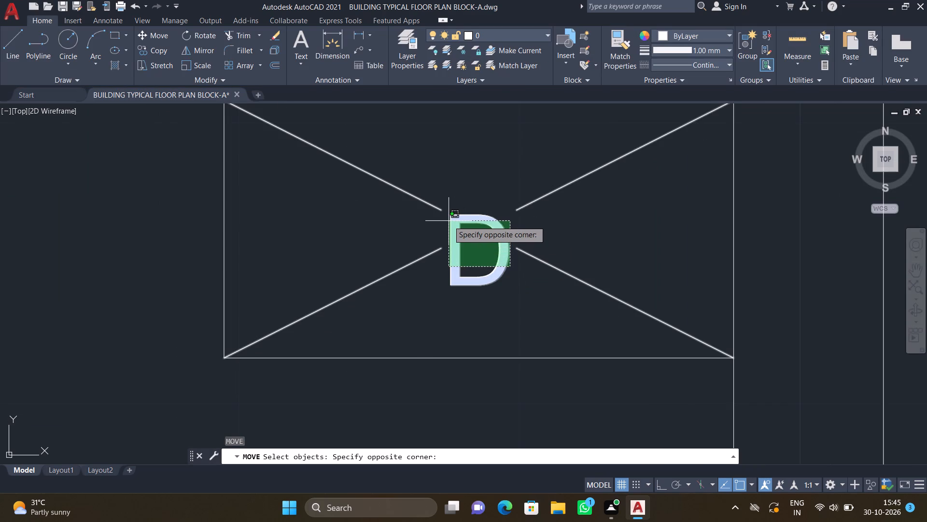
key("Escape")
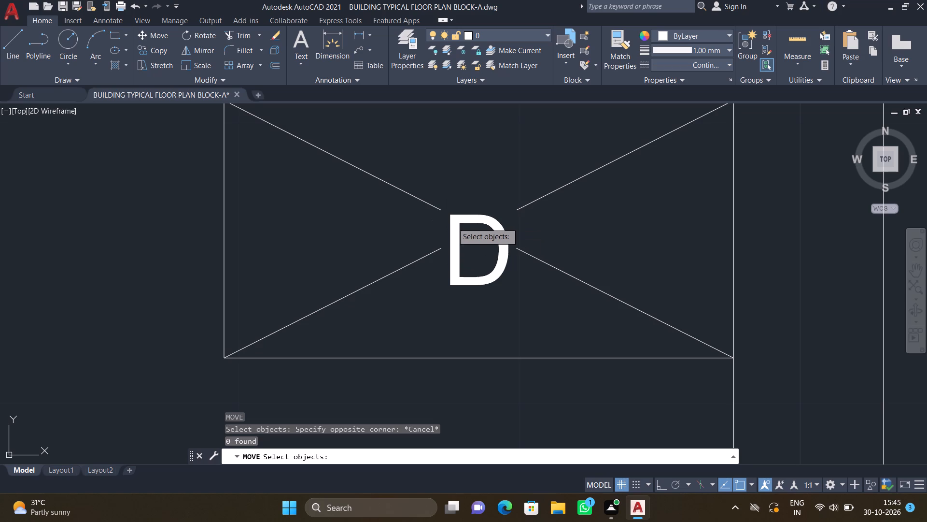
scroll(504, 235, "up", 1)
middle_click_drag(506, 226, 512, 252)
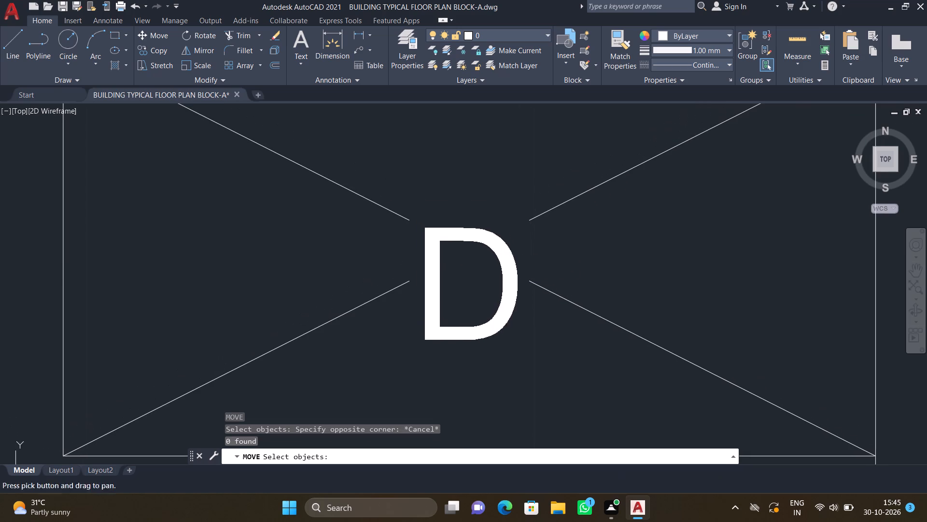
left_click_drag(520, 252, 515, 250)
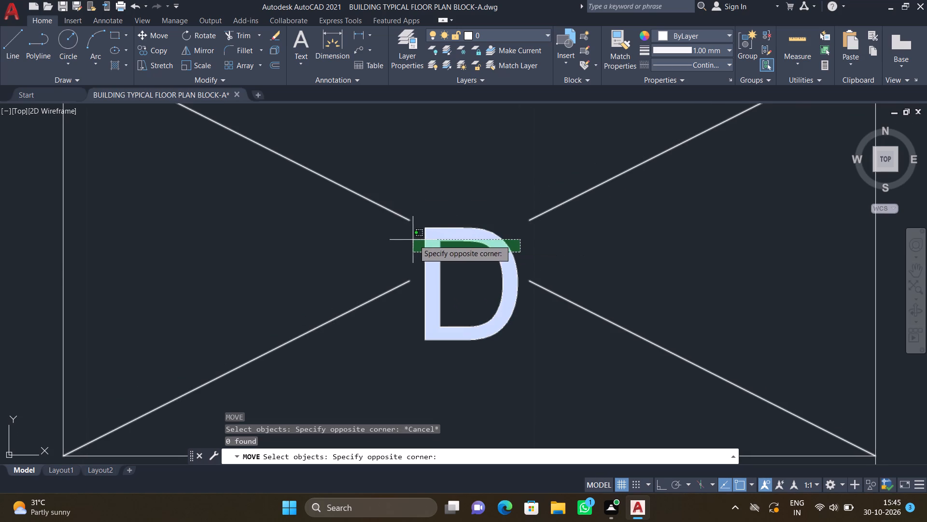
key("Escape")
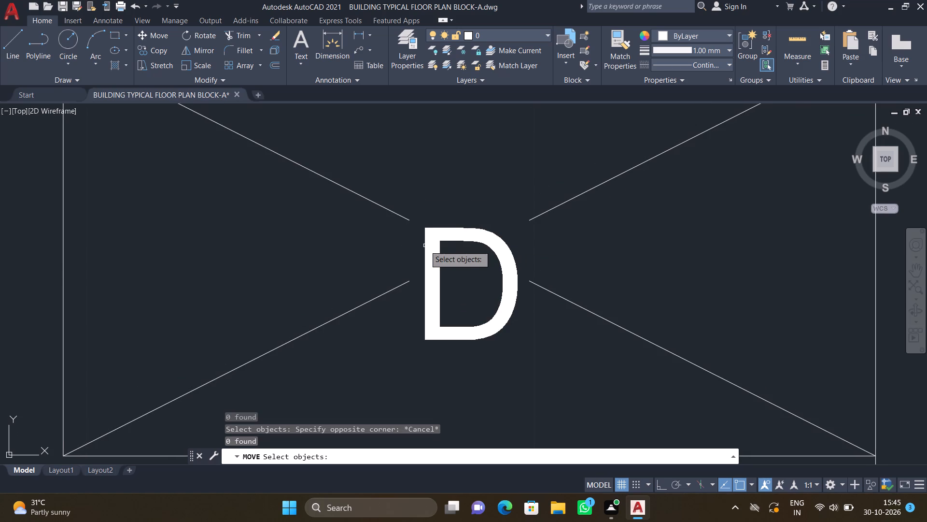
left_click(504, 256)
left_click(490, 242)
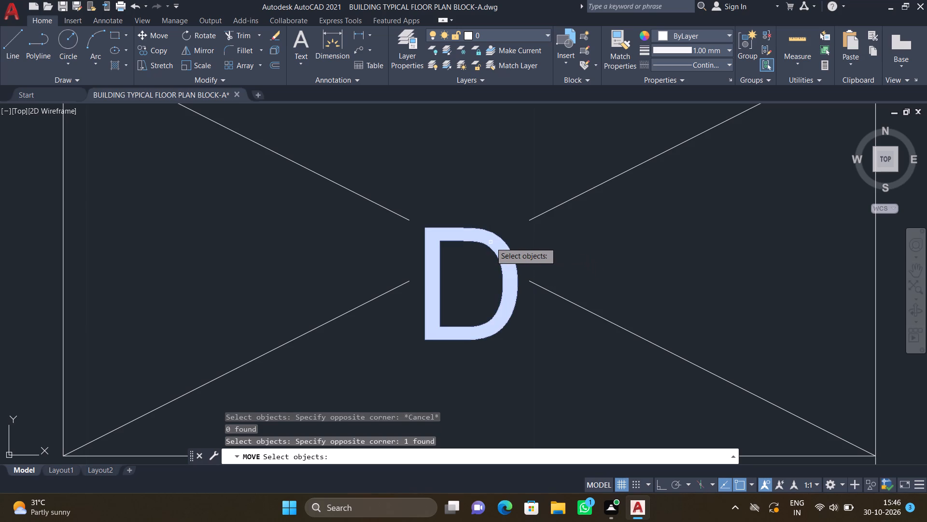
key("Return")
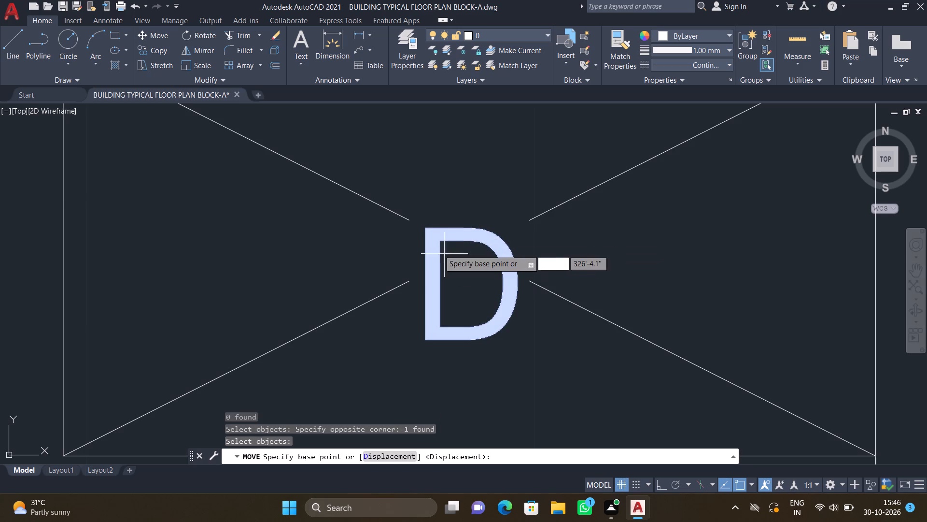
left_click_drag(427, 230, 432, 227)
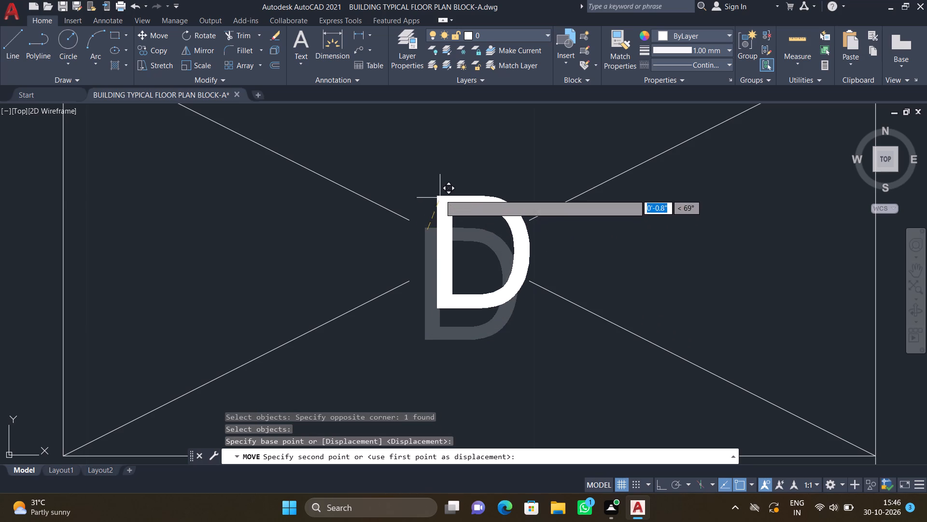
left_click(426, 190)
scroll(426, 194, "down", 4)
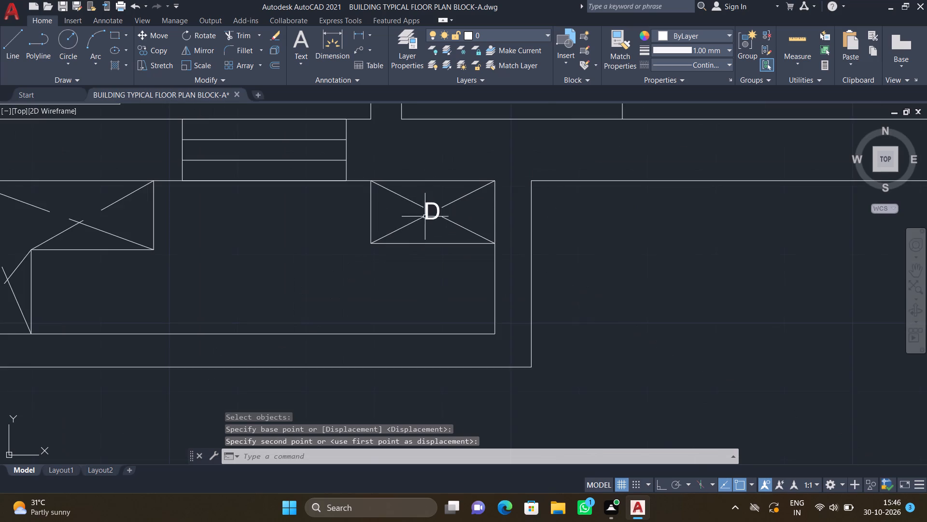
Add the multiline text label "D" in the northern arm of the L-shaped crossed duct at the shaft's northwest corner.
scroll(422, 234, "down", 1)
middle_click_drag(371, 268, 575, 296)
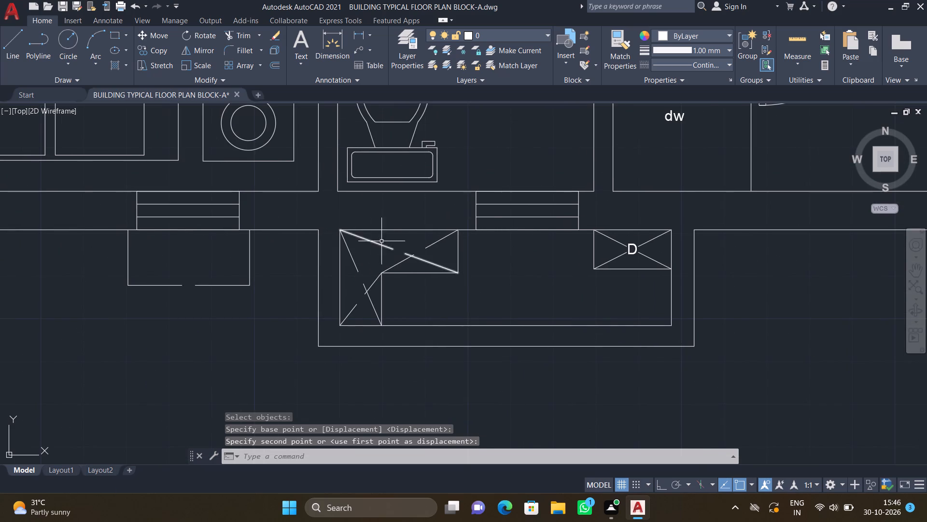
scroll(394, 241, "up", 1)
type("MT")
key("Return")
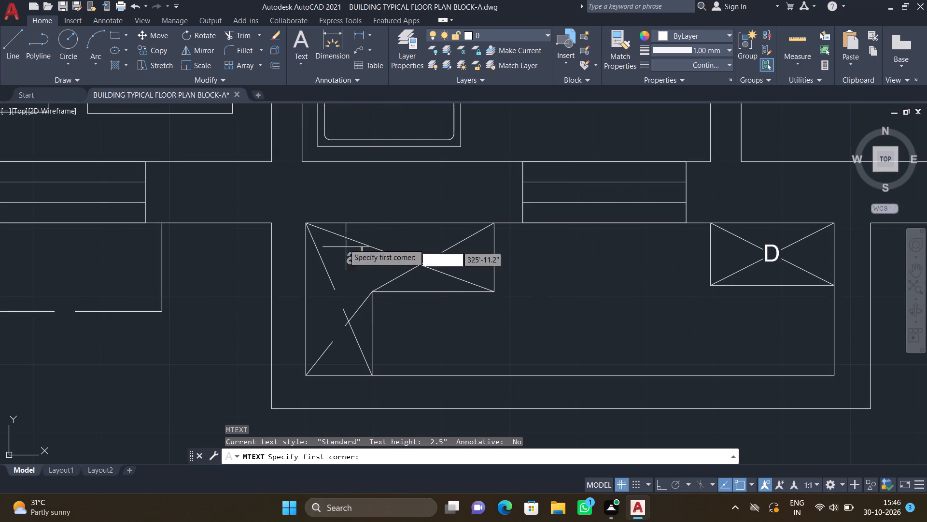
scroll(396, 241, "up", 3)
scroll(444, 256, "up", 1)
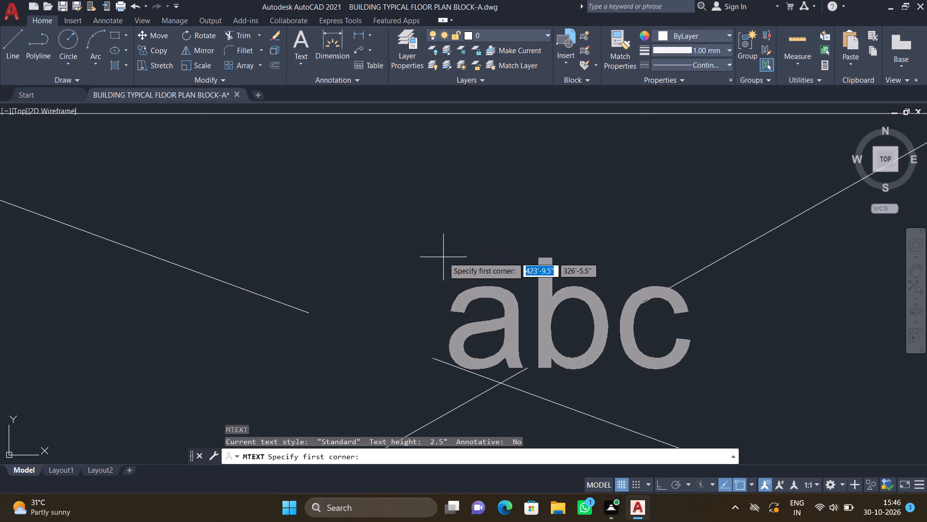
left_click_drag(443, 257, 448, 264)
left_click(553, 335)
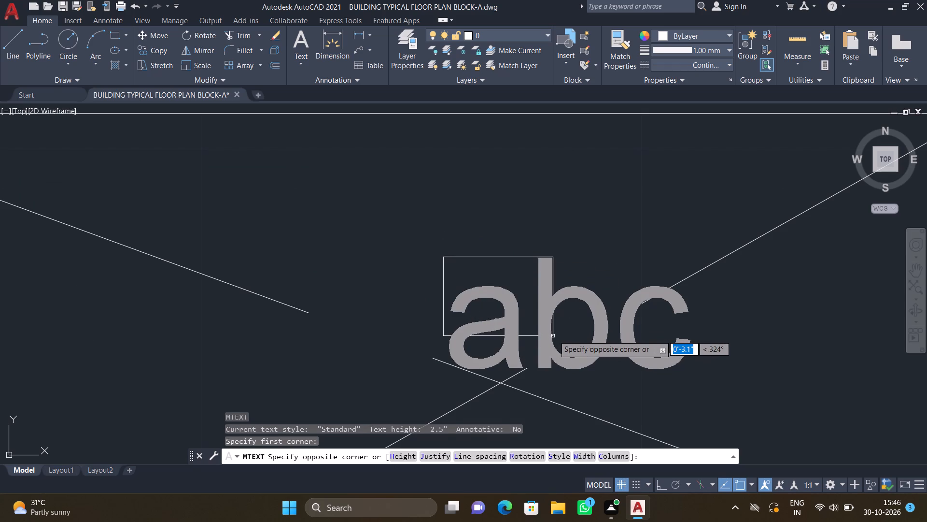
key("d")
key("Return")
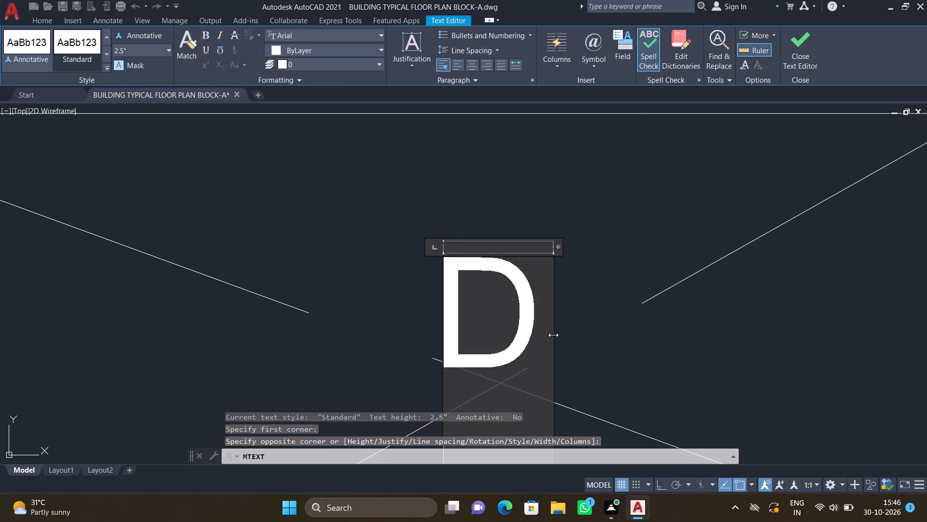
key("Escape")
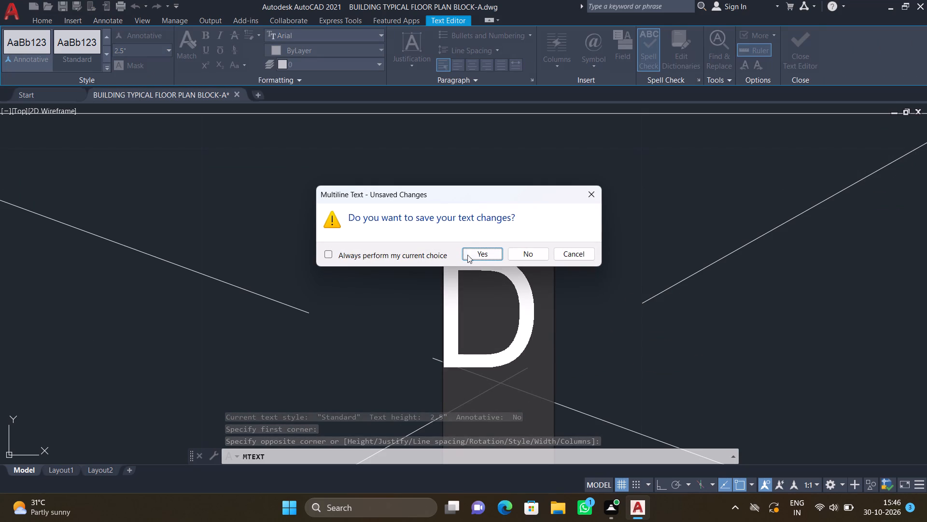
left_click(475, 253)
Add the two-line multiline text label "LOBBY" and "7'5"*11'5"" in the open area east of the upper-west flat's kitchen and utility.
scroll(475, 270, "down", 3)
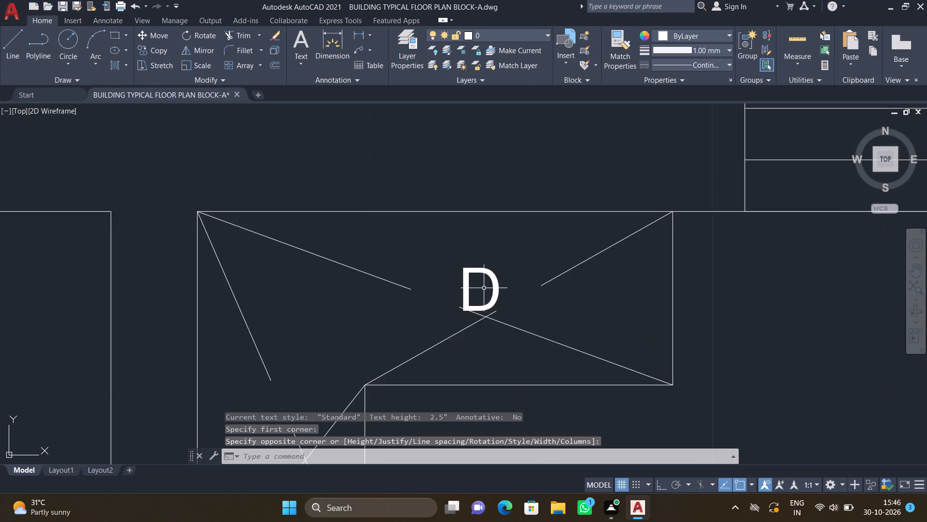
scroll(484, 288, "down", 6)
middle_click_drag(544, 307, 490, 360)
scroll(492, 321, "down", 2)
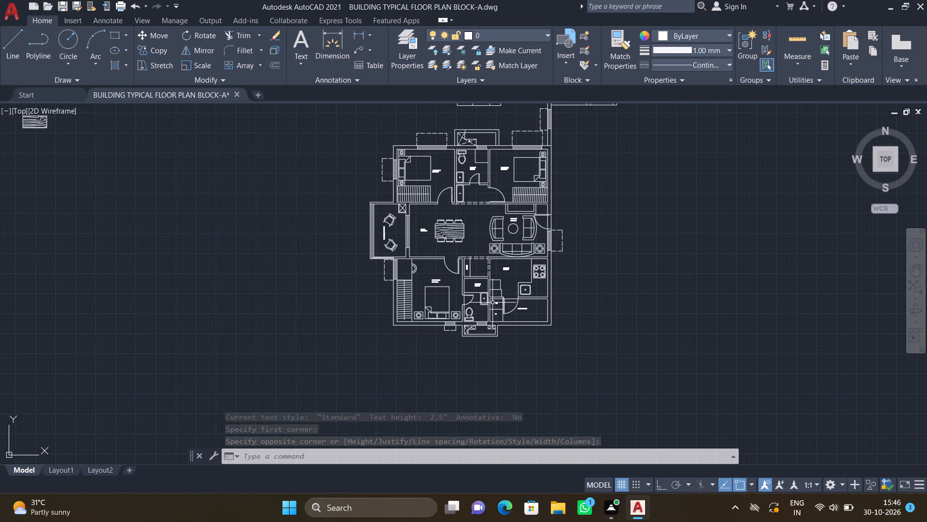
middle_click_drag(512, 186, 492, 237)
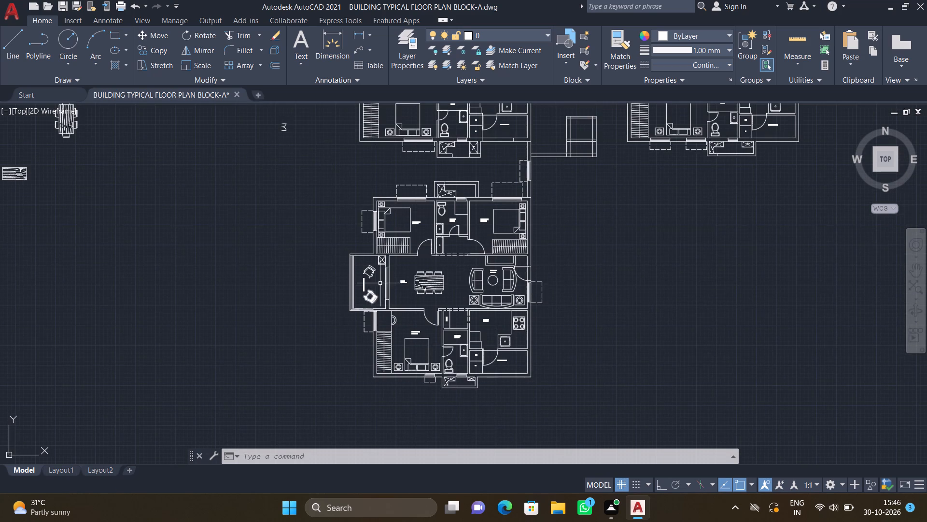
scroll(383, 266, "up", 3)
scroll(416, 269, "down", 3)
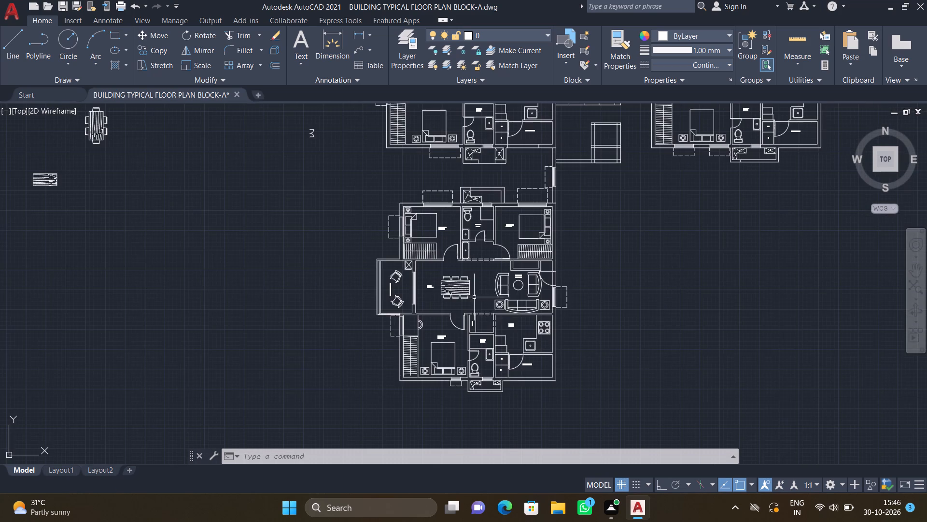
middle_click_drag(493, 297, 440, 326)
middle_click_drag(516, 248, 486, 367)
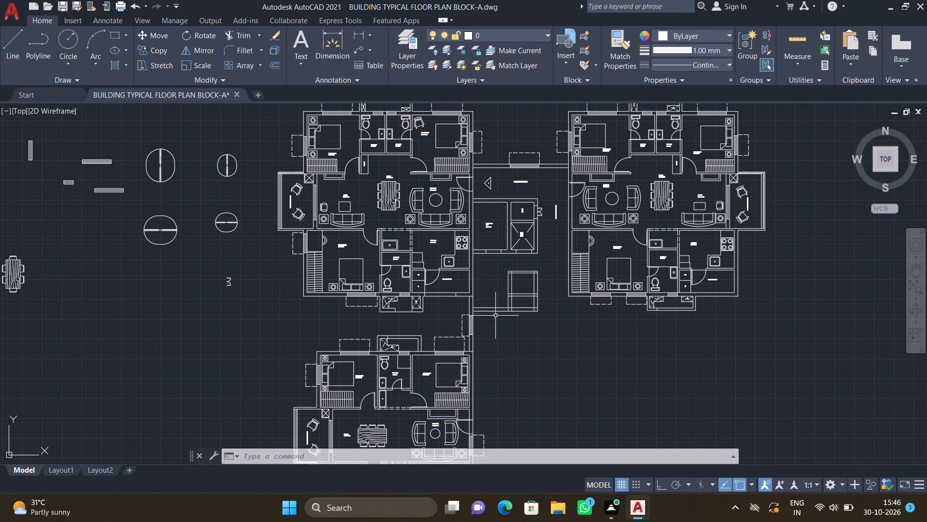
scroll(489, 286, "up", 3)
middle_click_drag(482, 269, 480, 272)
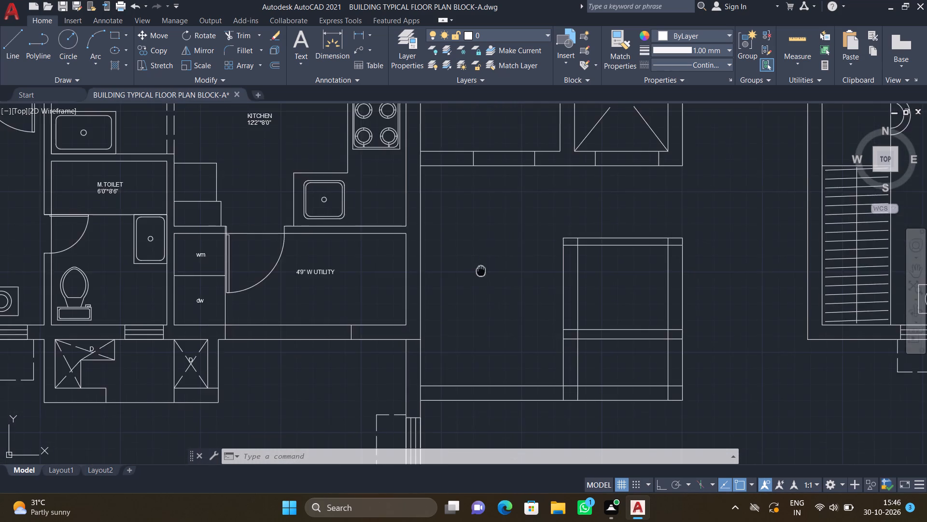
middle_click_drag(480, 272, 467, 310)
type("MT")
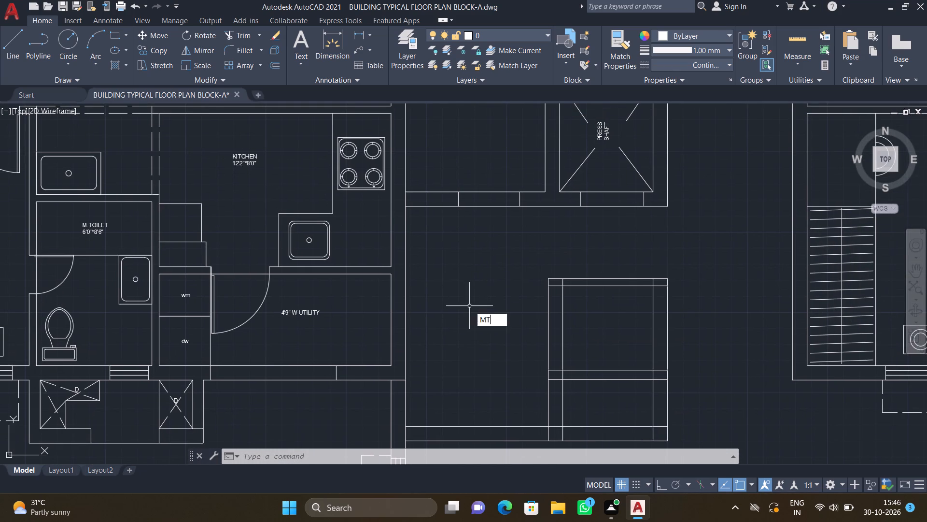
key("Return")
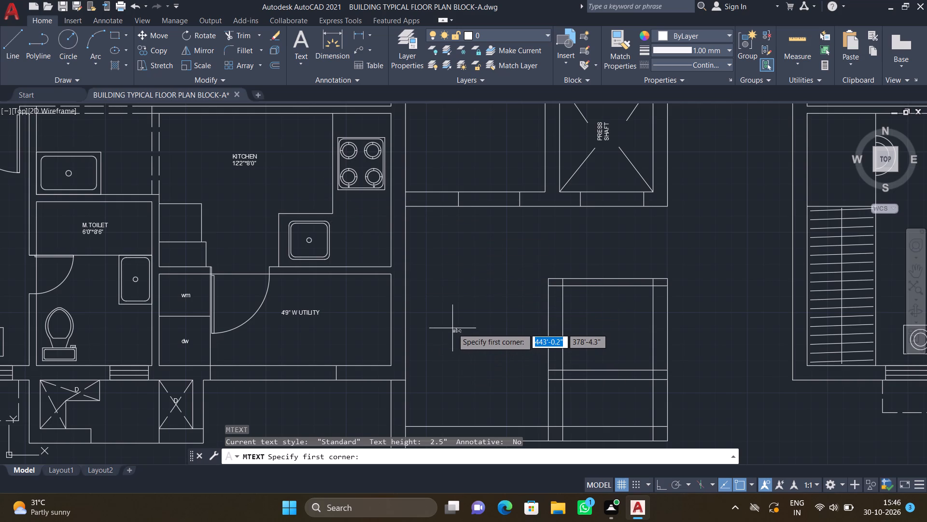
scroll(432, 254, "up", 1)
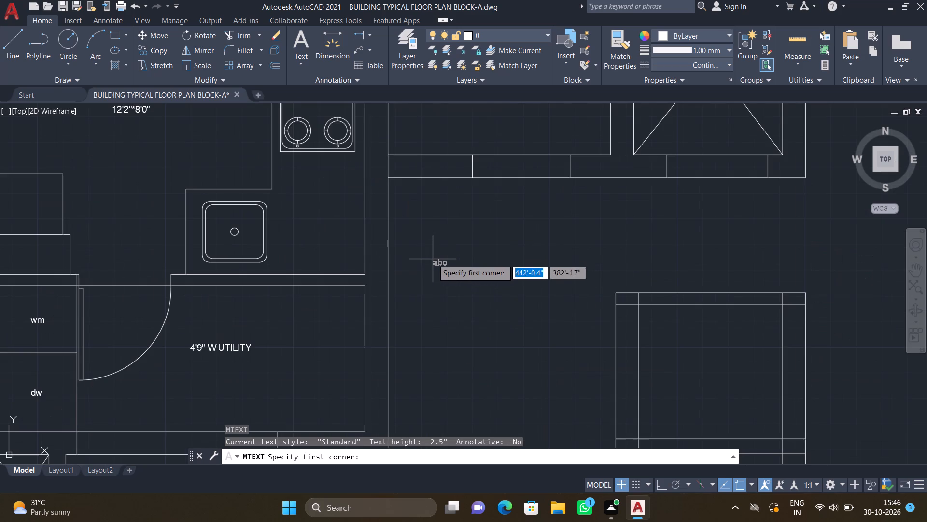
left_click_drag(425, 245, 428, 249)
left_click(569, 299)
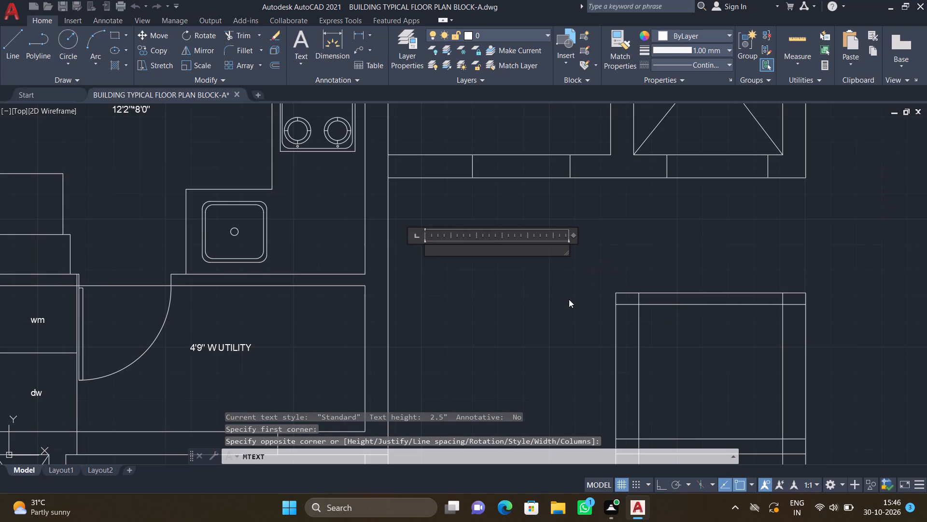
type("LOBBY")
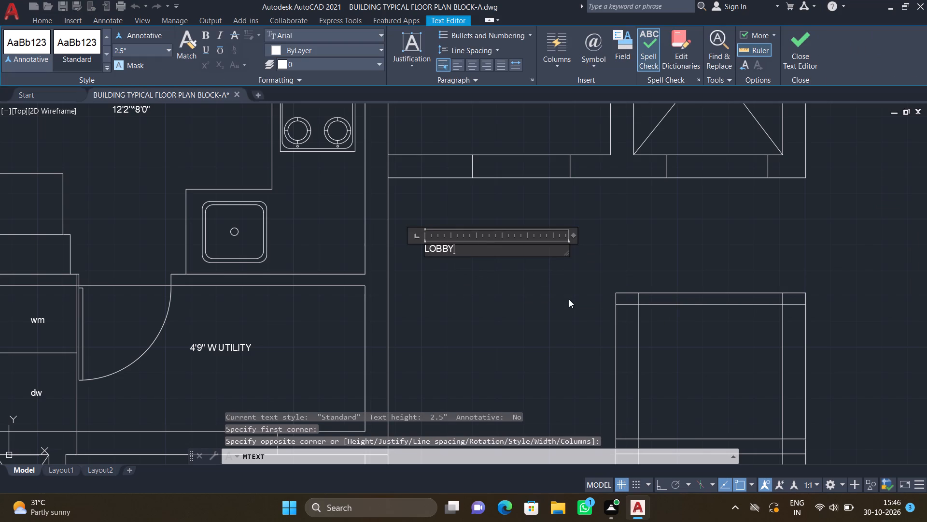
key("Return")
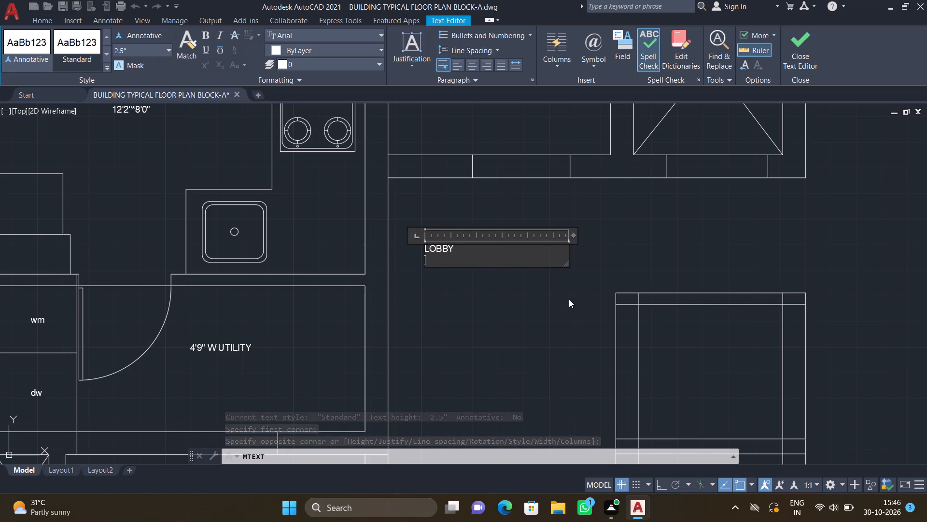
type("7'")
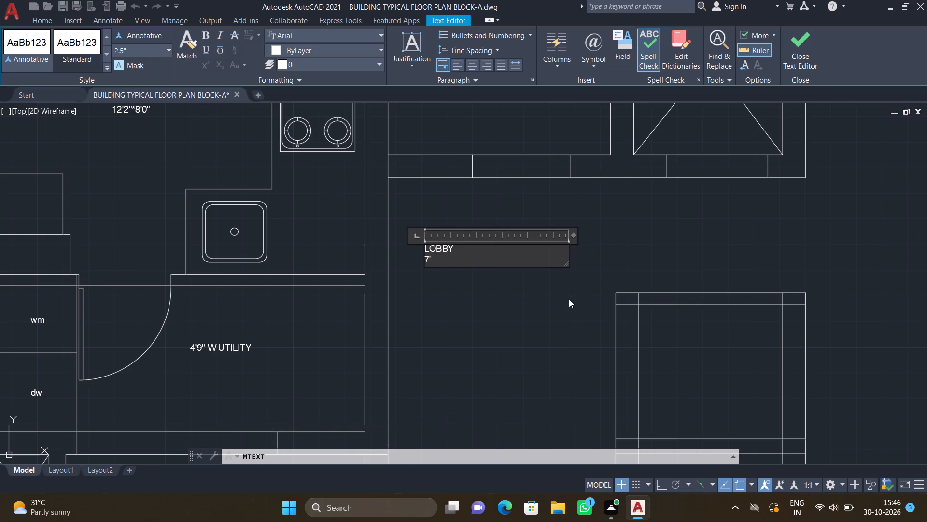
key("5")
key("shift+quotedbl")
type("*11'")
type("5\"")
key("Return")
key("Escape")
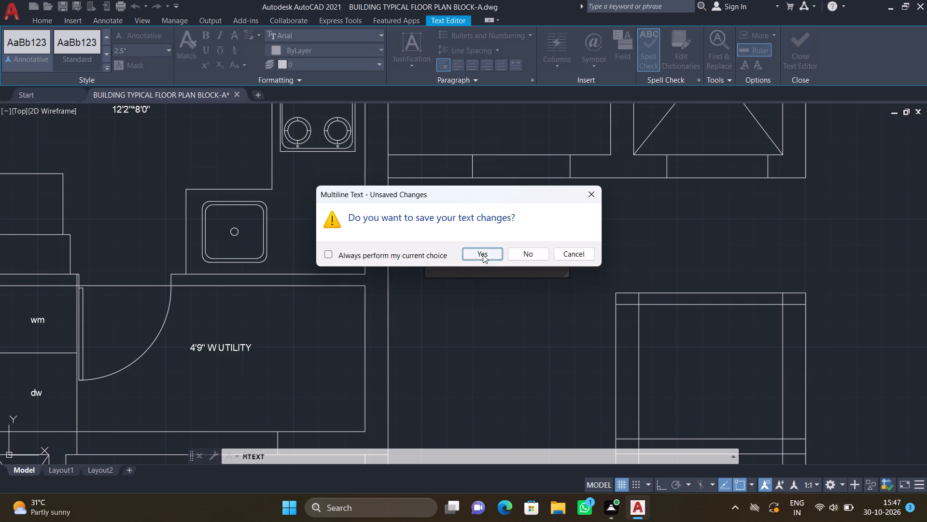
left_click(483, 255)
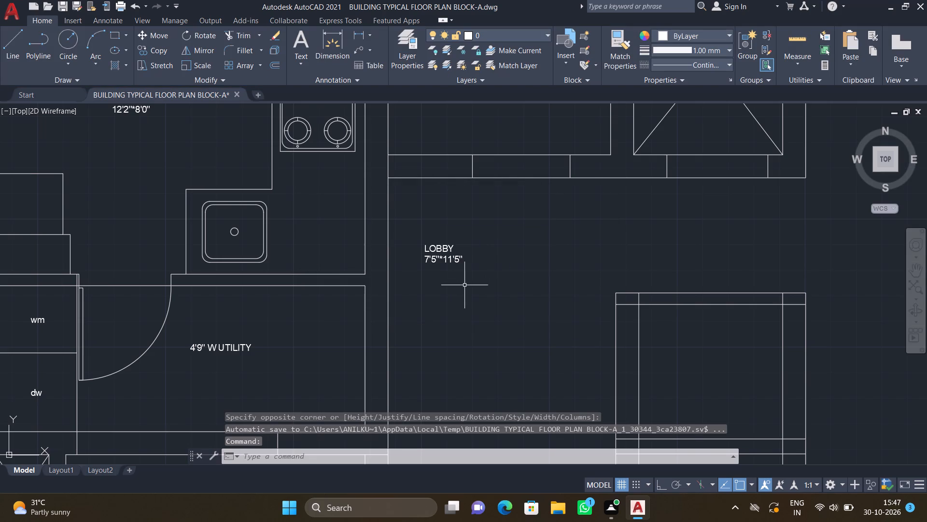
With Ortho on, draw an L-shaped outline about 2'-6" tall from the rectangular enclosure's middle partition to its inner east wall, southeast of the lobby label.
middle_click_drag(477, 279, 479, 239)
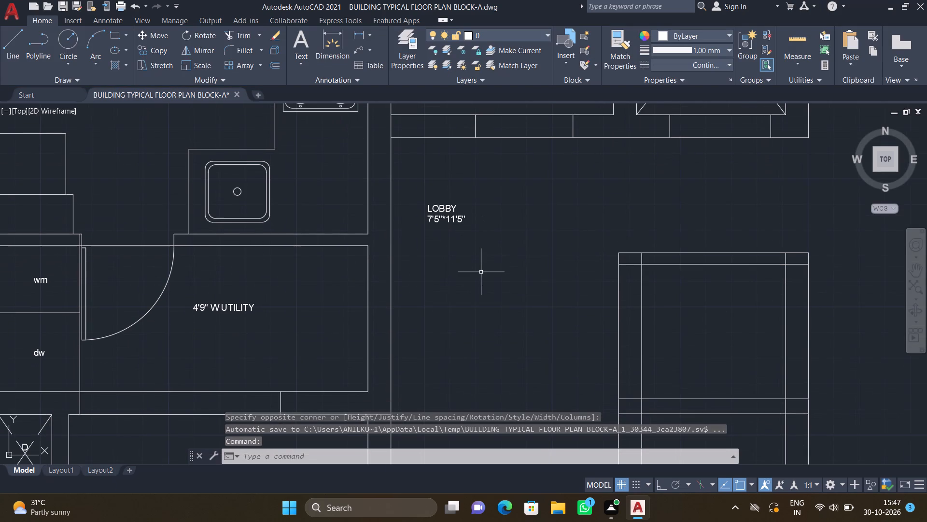
key("l")
key("Return")
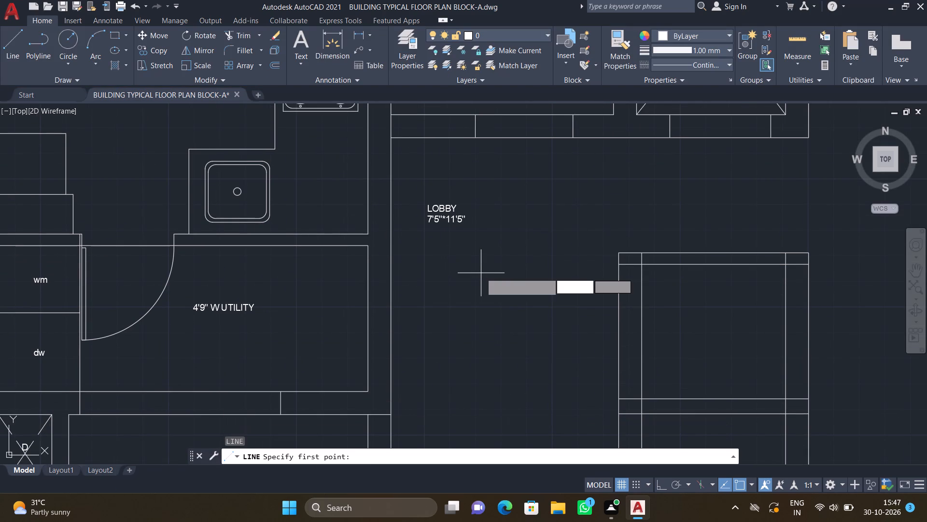
key("F8")
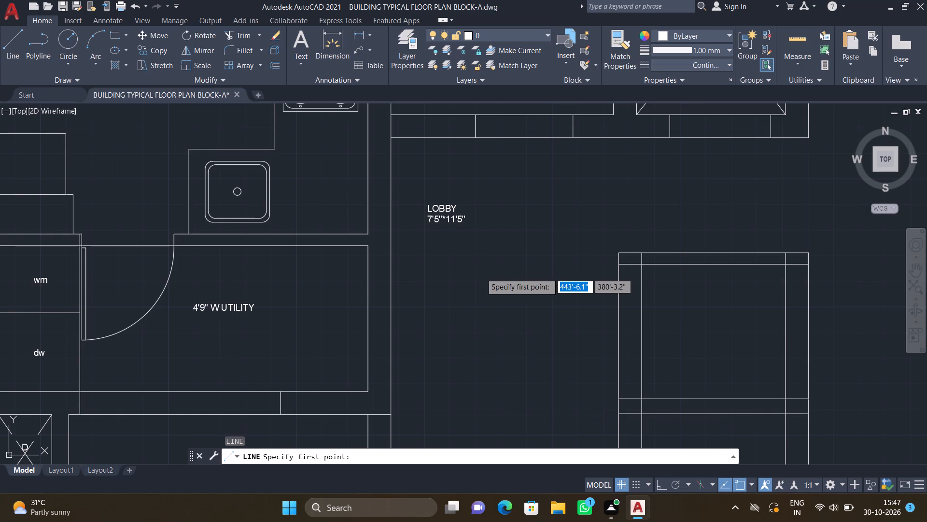
scroll(481, 273, "down", 1)
middle_click_drag(474, 299, 476, 284)
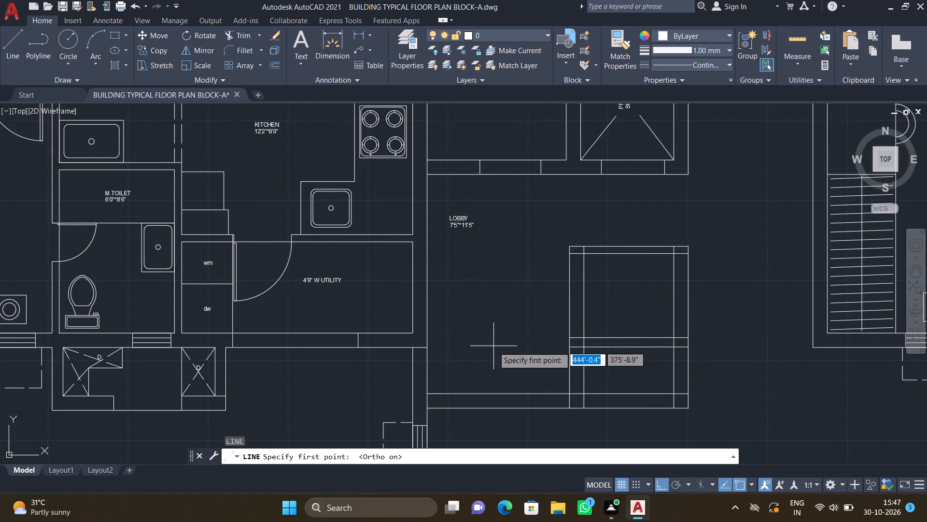
middle_click_drag(484, 366, 495, 273)
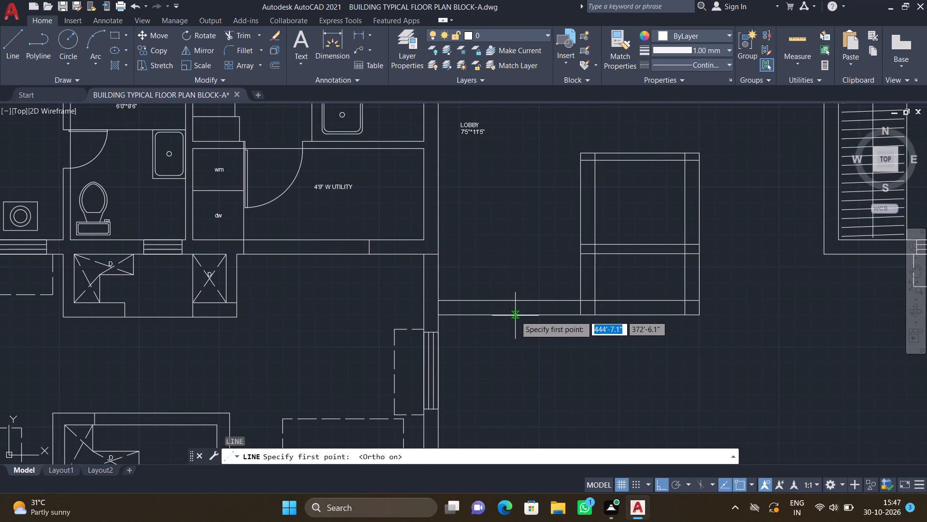
scroll(569, 303, "down", 1)
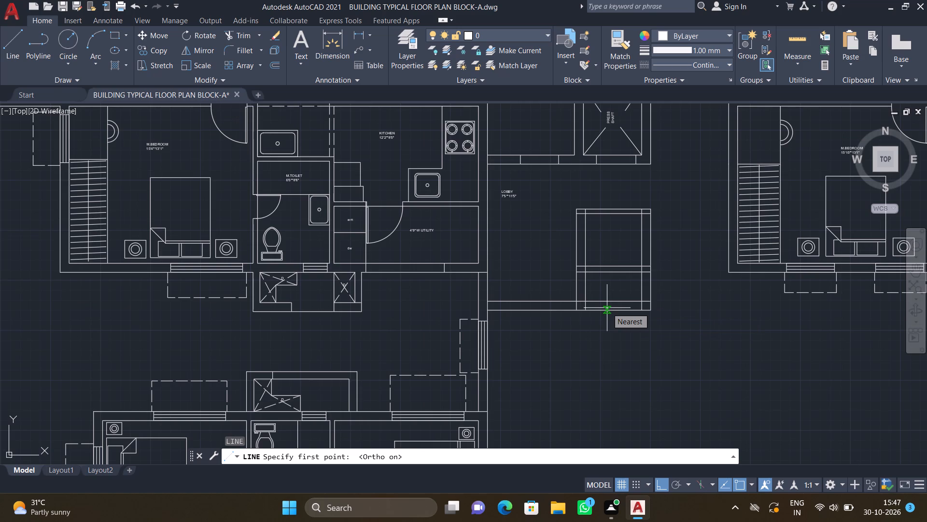
scroll(617, 292, "up", 2)
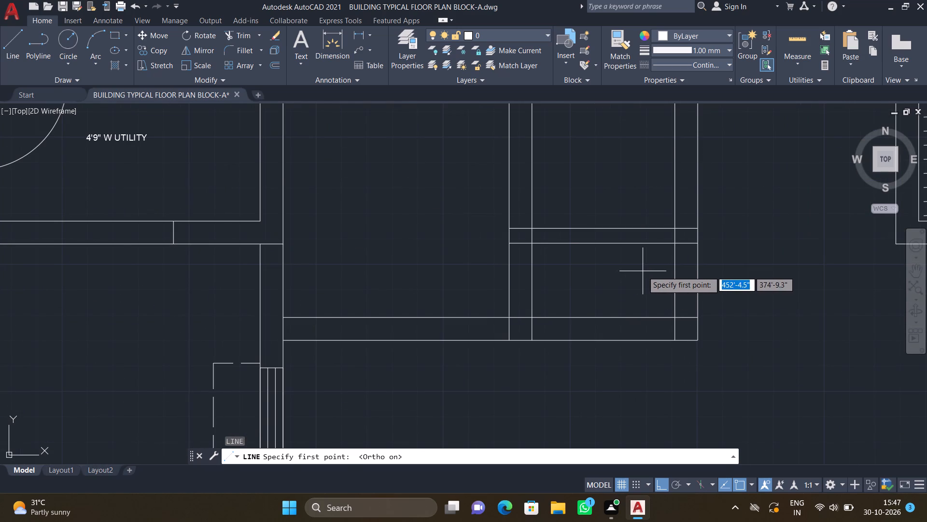
scroll(636, 262, "down", 1)
middle_click_drag(614, 258, 593, 275)
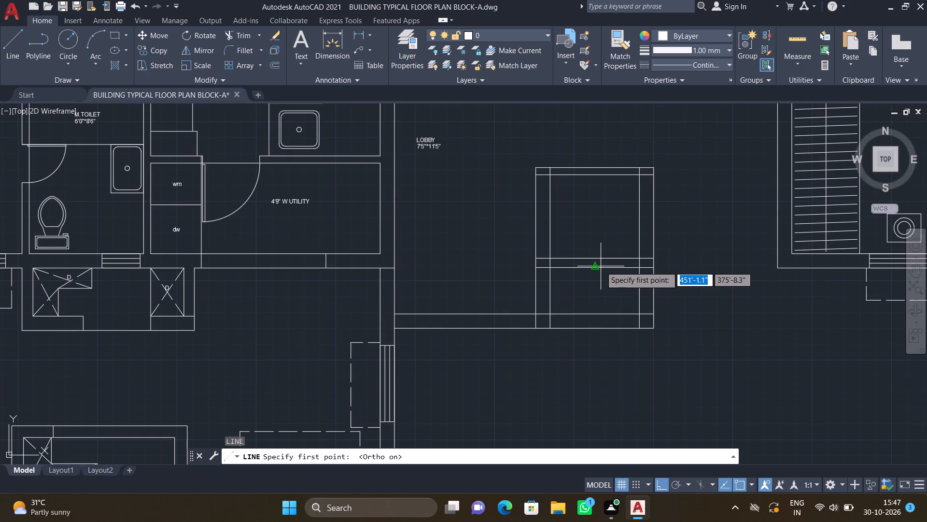
scroll(619, 245, "up", 1)
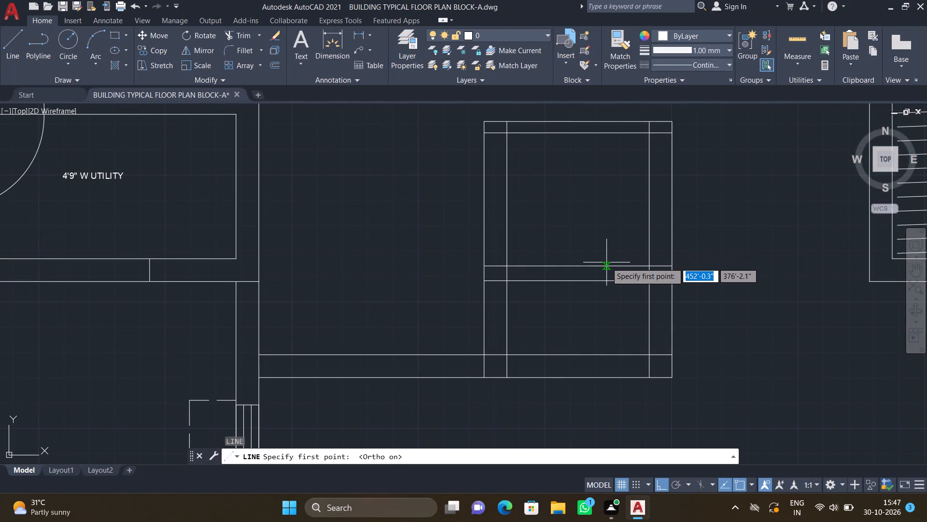
left_click(602, 265)
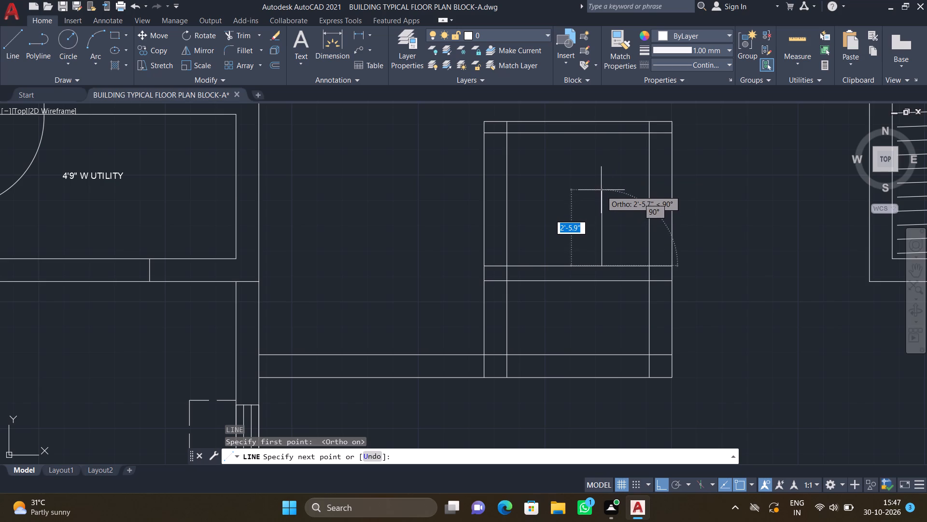
left_click(601, 189)
scroll(640, 191, "up", 2)
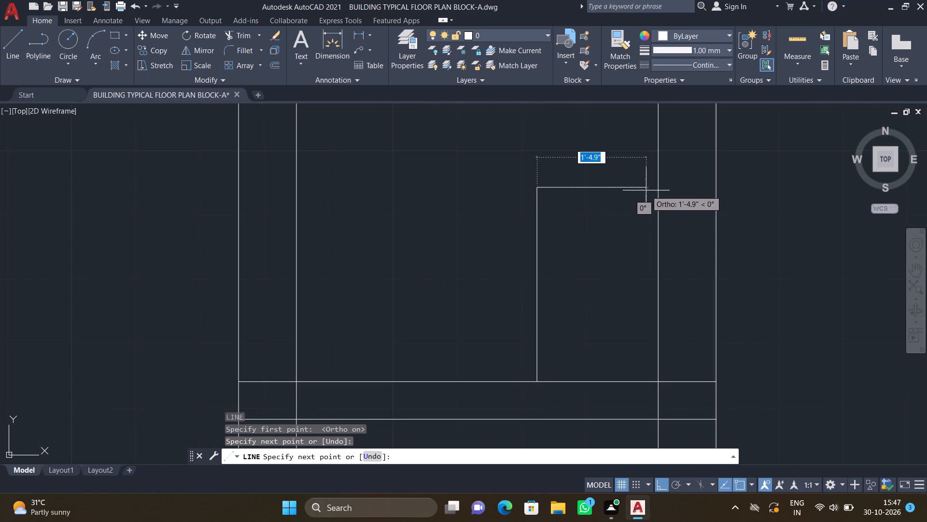
left_click(653, 186)
key("Return")
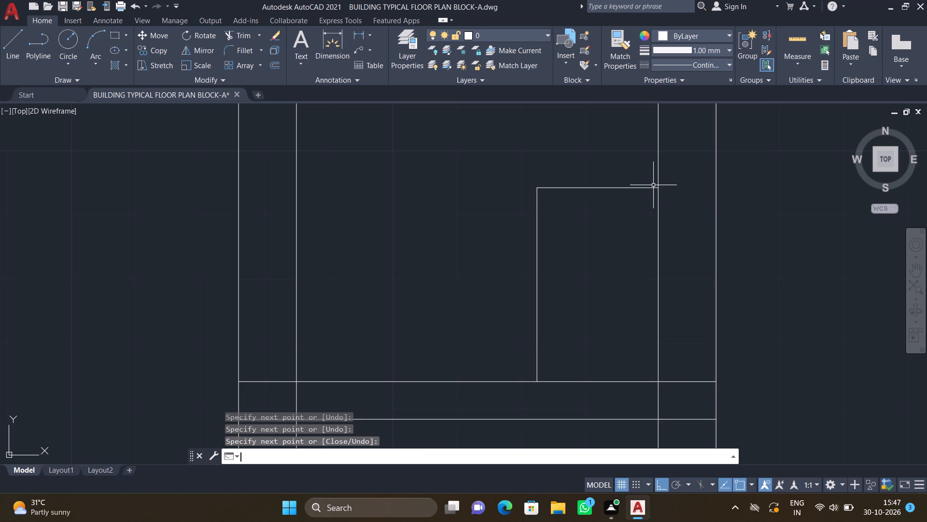
Trim the overlapping wall lines where the enclosure's middle partition meets its west and east walls.
scroll(653, 185, "down", 3)
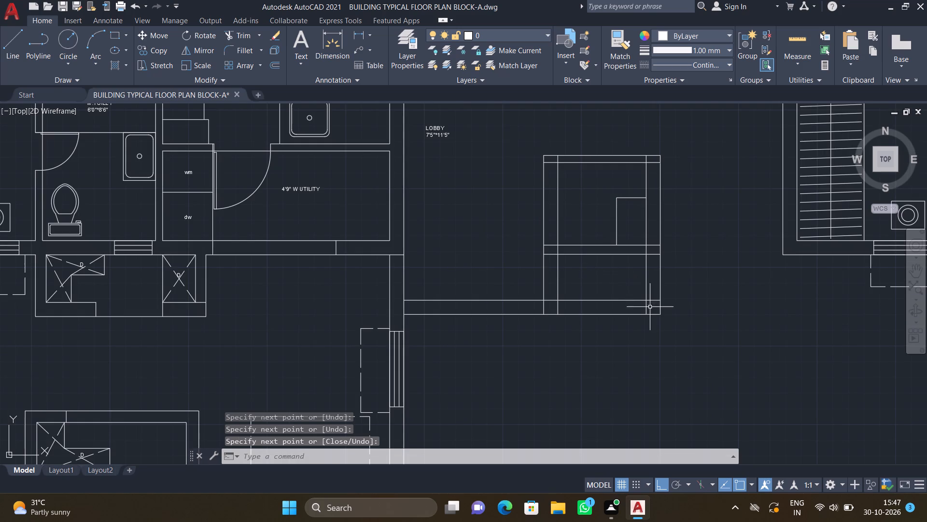
middle_click_drag(656, 343, 596, 313)
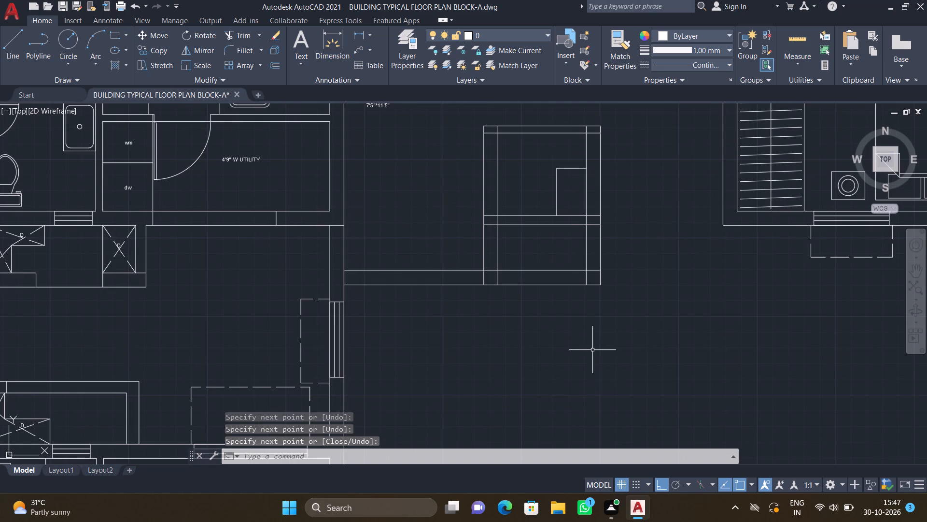
type("TR")
key("Return")
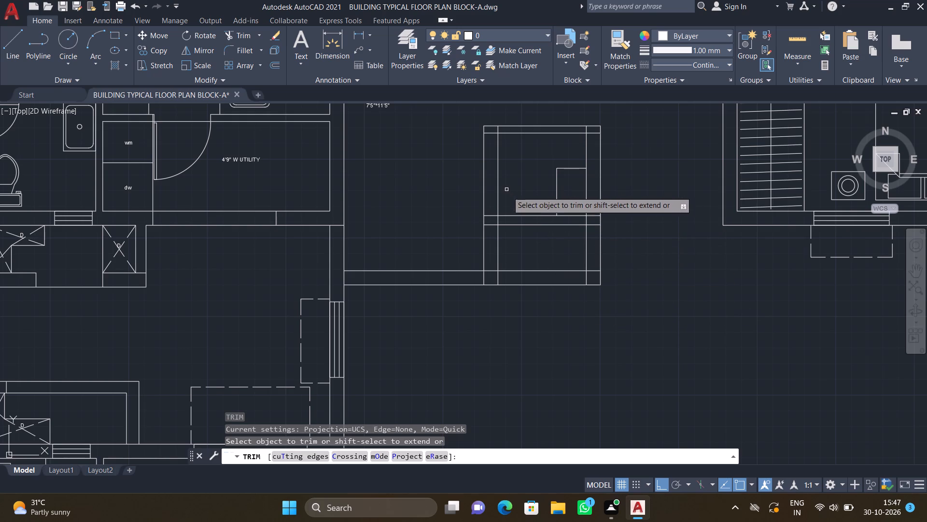
scroll(485, 223, "up", 2)
left_click_drag(490, 193, 498, 232)
left_click_drag(500, 217, 518, 217)
scroll(547, 222, "down", 2)
middle_click_drag(574, 258, 547, 276)
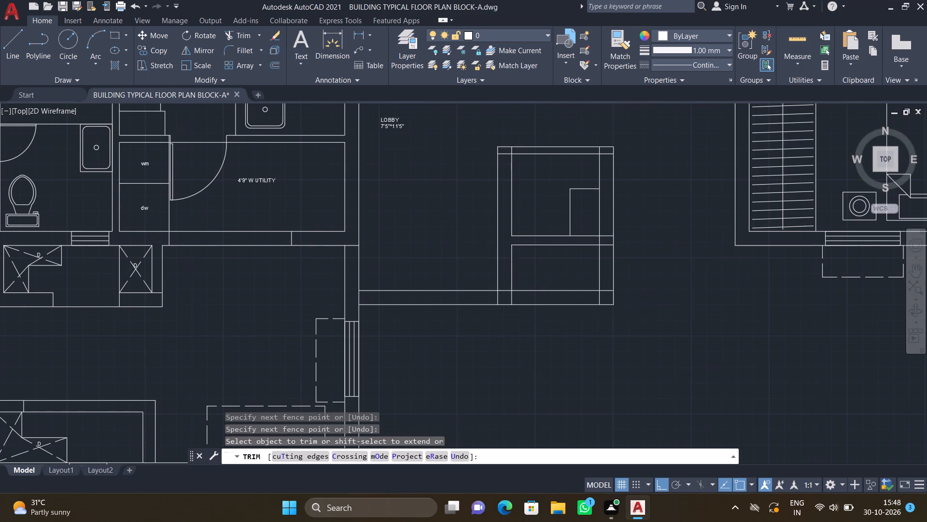
scroll(604, 235, "up", 3)
left_click_drag(602, 225, 597, 271)
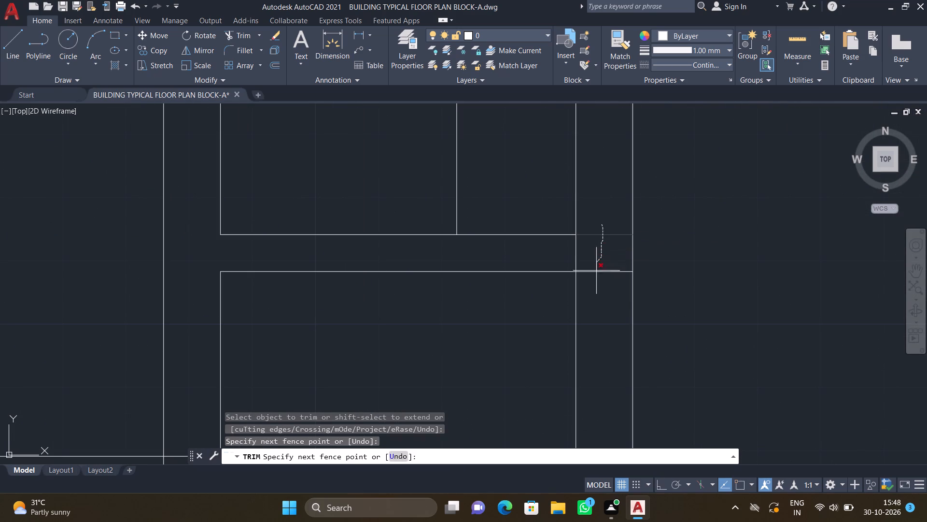
left_click_drag(597, 271, 598, 278)
left_click_drag(591, 249, 564, 250)
scroll(564, 253, "down", 2)
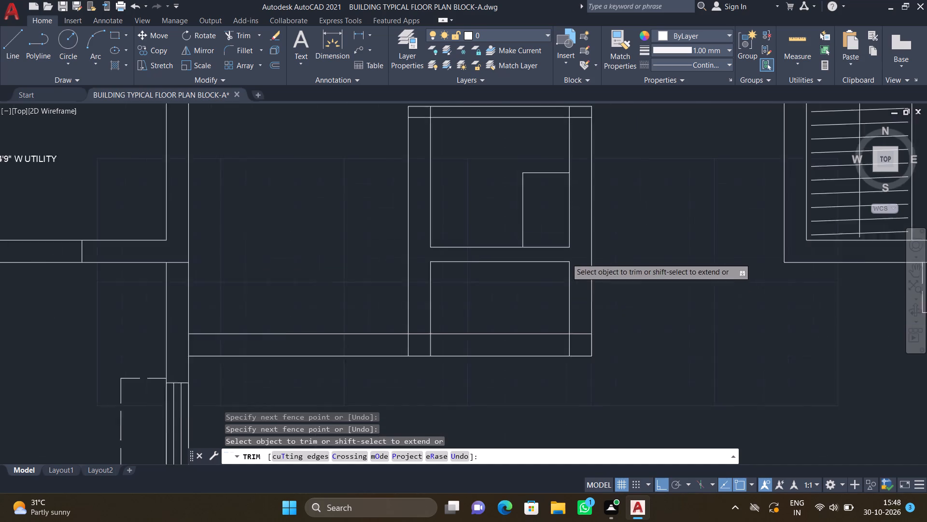
Trim the crossing wall lines at the enclosure's southeast corner and where its west wall meets the lobby's south wall.
scroll(567, 260, "down", 1)
scroll(570, 318, "up", 3)
left_click_drag(583, 247, 586, 310)
left_click_drag(586, 306, 543, 315)
scroll(540, 311, "down", 2)
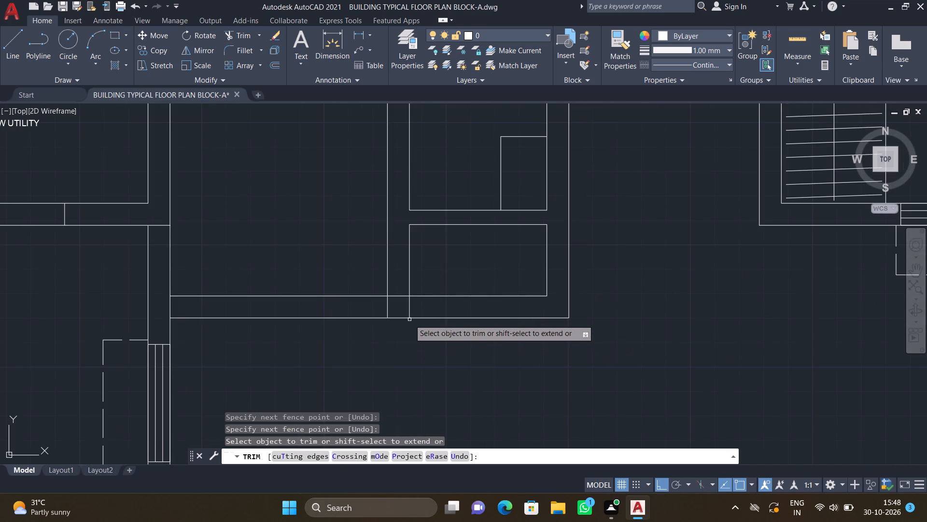
scroll(407, 318, "up", 2)
left_click_drag(342, 299, 433, 294)
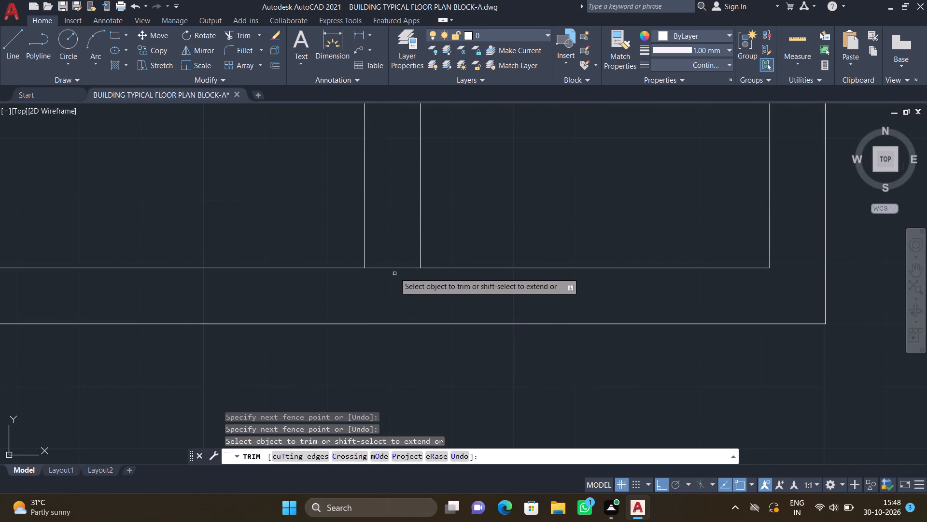
left_click_drag(395, 265, 395, 279)
Trim the overlapping wall lines at the enclosure's northwest and northeast corners.
scroll(396, 281, "down", 2)
scroll(459, 189, "down", 1)
middle_click_drag(465, 196, 547, 241)
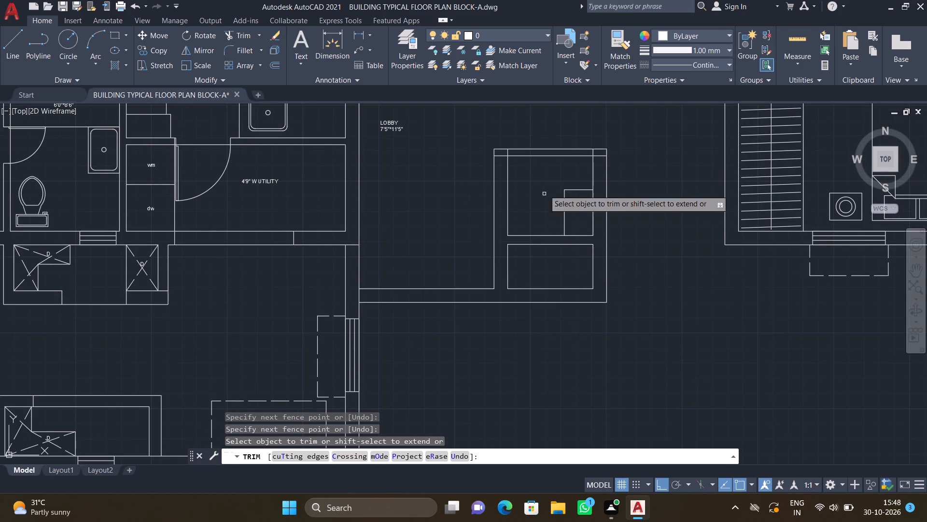
scroll(515, 159, "up", 2)
scroll(475, 145, "up", 2)
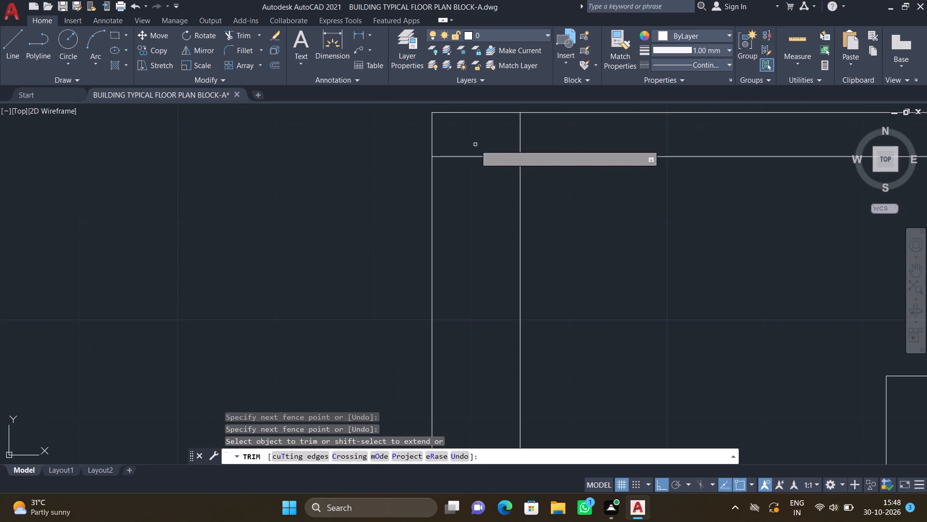
left_click_drag(477, 152, 480, 172)
scroll(483, 166, "down", 2)
middle_click_drag(523, 189, 494, 234)
scroll(475, 200, "up", 1)
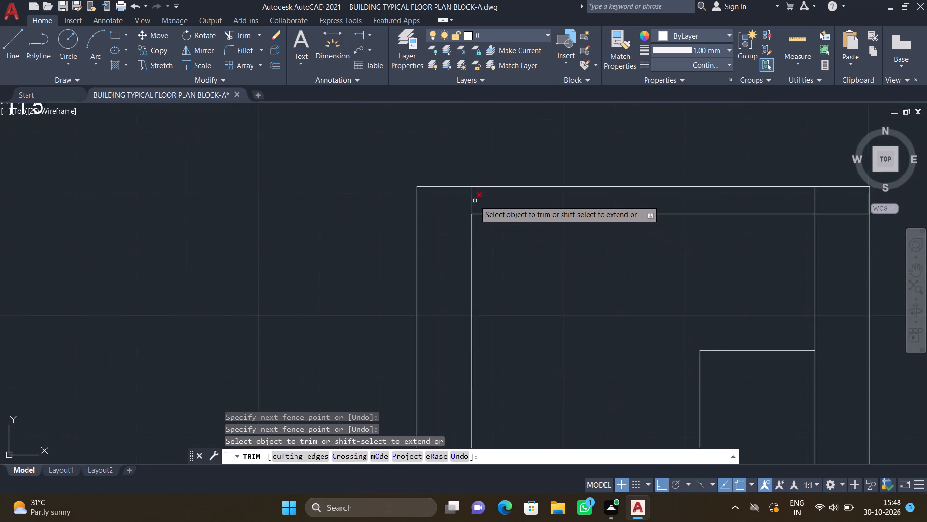
scroll(475, 201, "up", 1)
left_click(469, 200)
scroll(520, 217, "down", 3)
middle_click_drag(572, 240, 495, 237)
middle_click(495, 237)
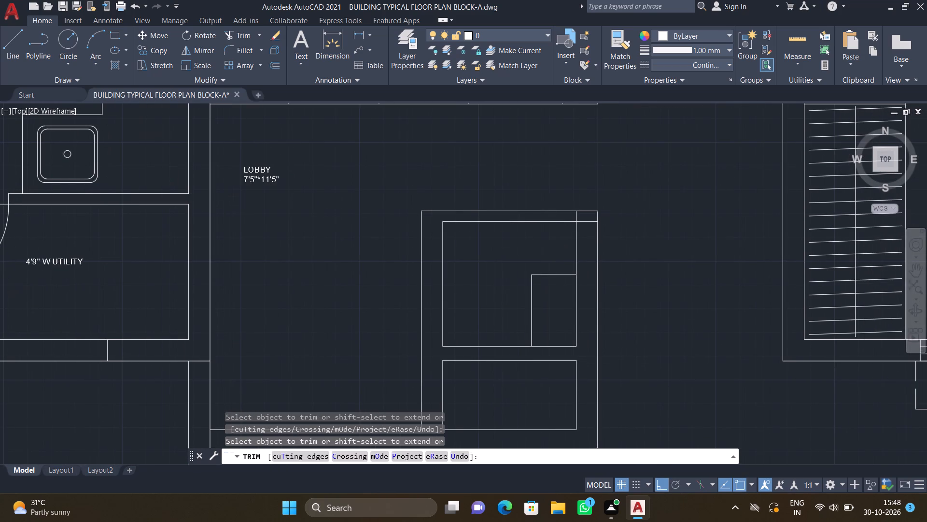
scroll(583, 218, "up", 5)
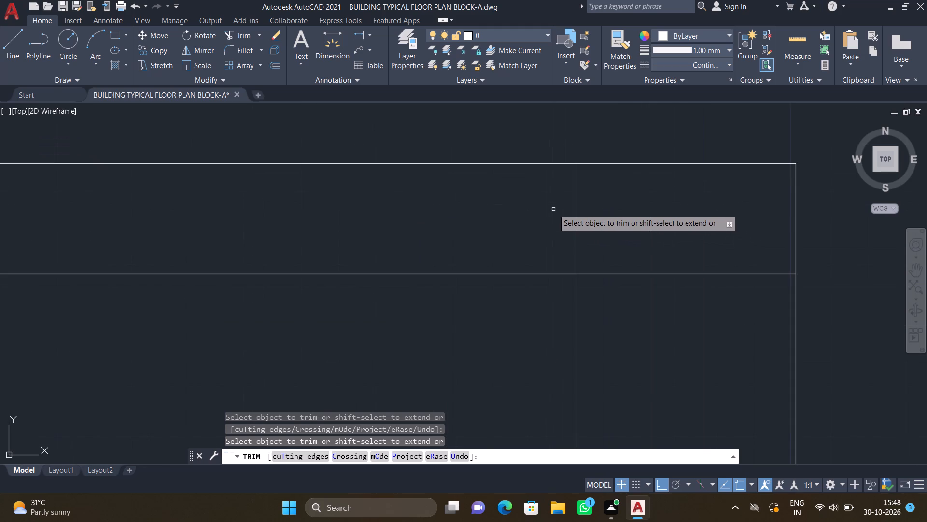
left_click_drag(556, 209, 634, 299)
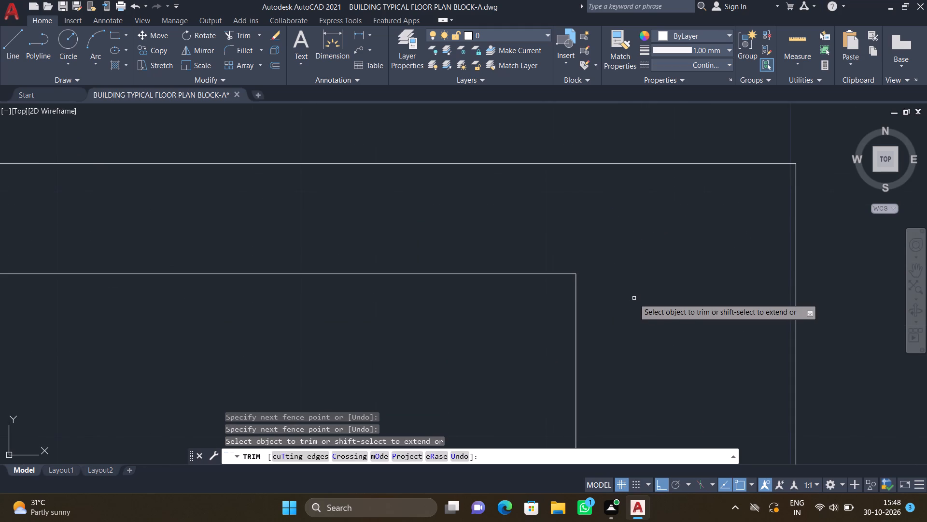
key("Return")
Draw a short vertical line across the lobby's south wall, joining its two faces slightly east of the wall's midpoint.
scroll(634, 289, "down", 3)
middle_click_drag(646, 344, 638, 314)
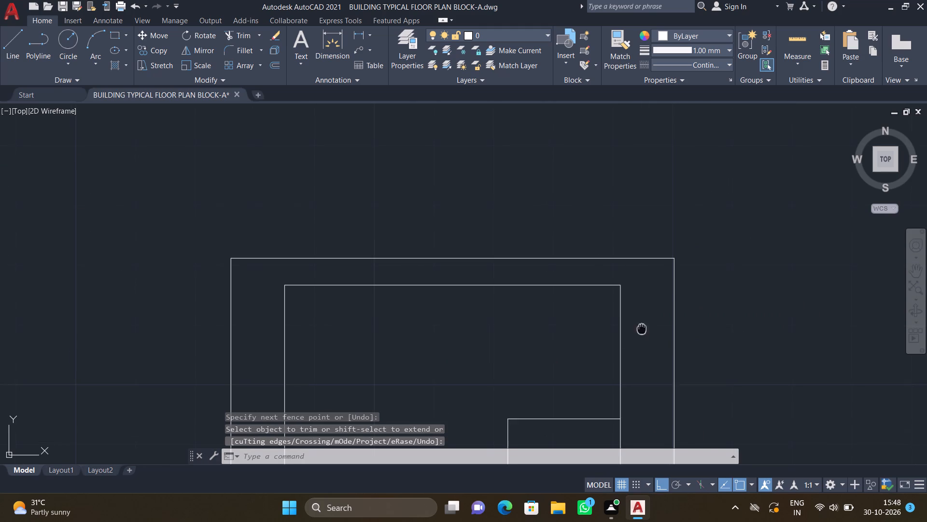
middle_click_drag(638, 314, 610, 216)
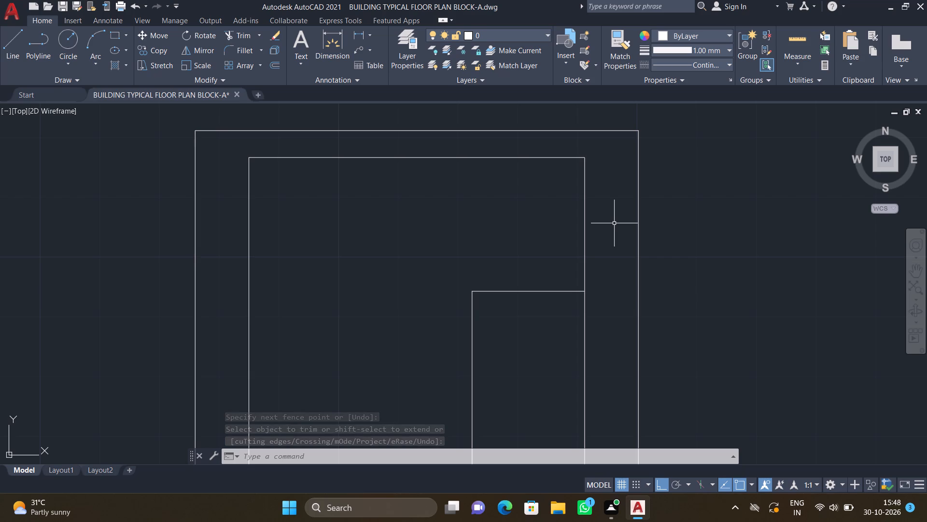
scroll(614, 223, "down", 2)
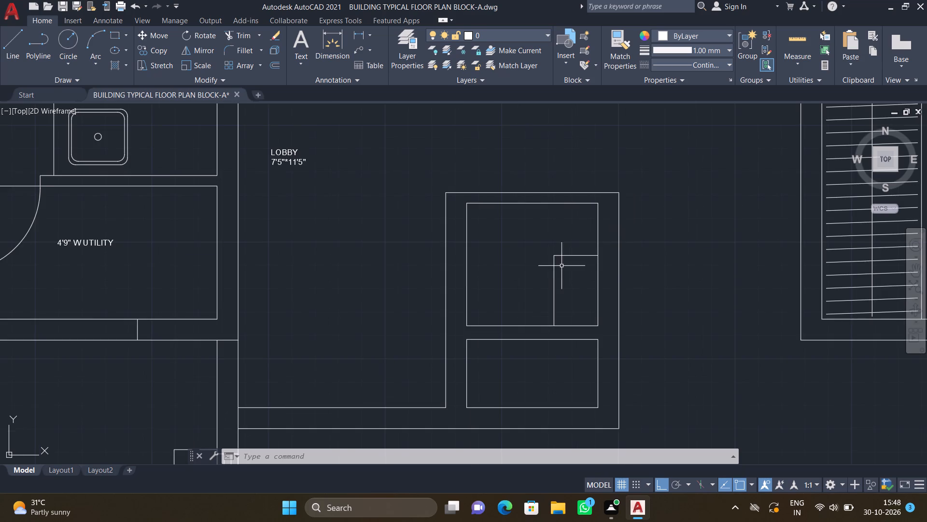
middle_click_drag(562, 263, 573, 234)
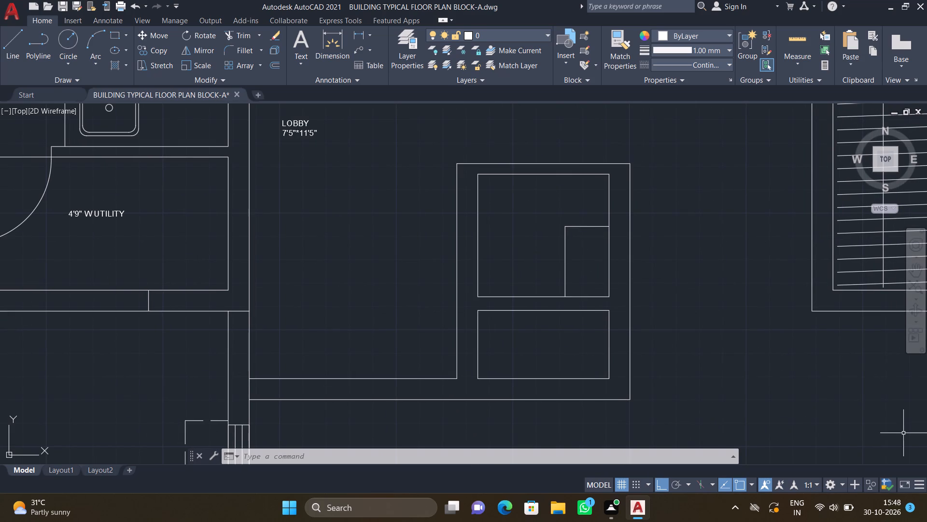
scroll(573, 245, "up", 2)
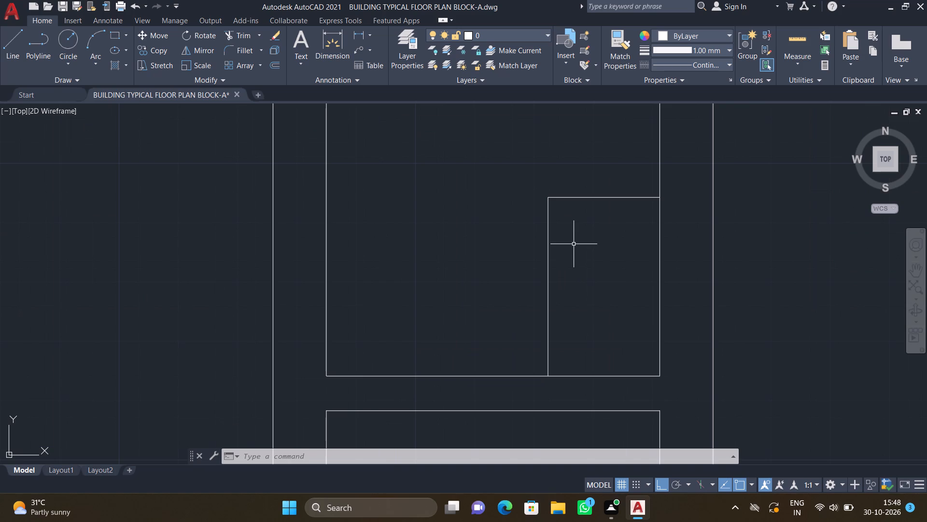
scroll(570, 242, "down", 1)
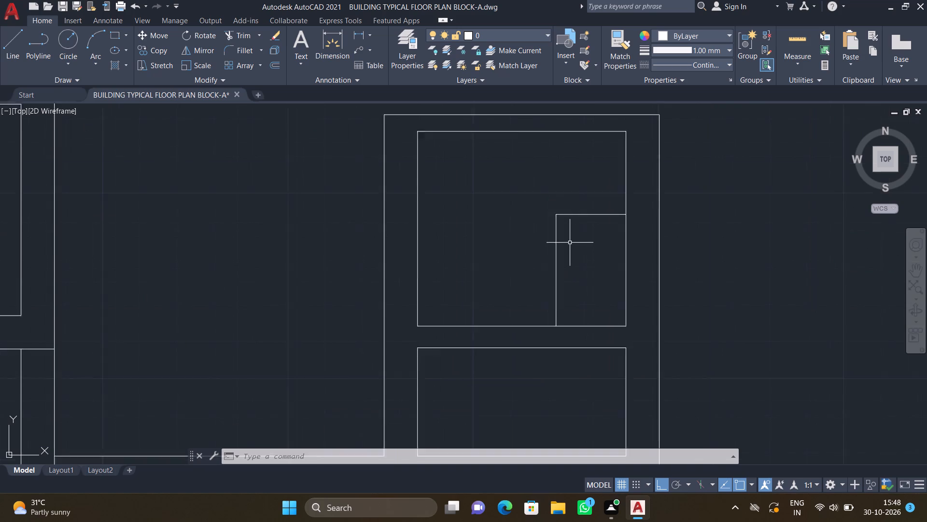
scroll(570, 243, "down", 1)
middle_click_drag(558, 280, 644, 304)
middle_click_drag(614, 400, 610, 355)
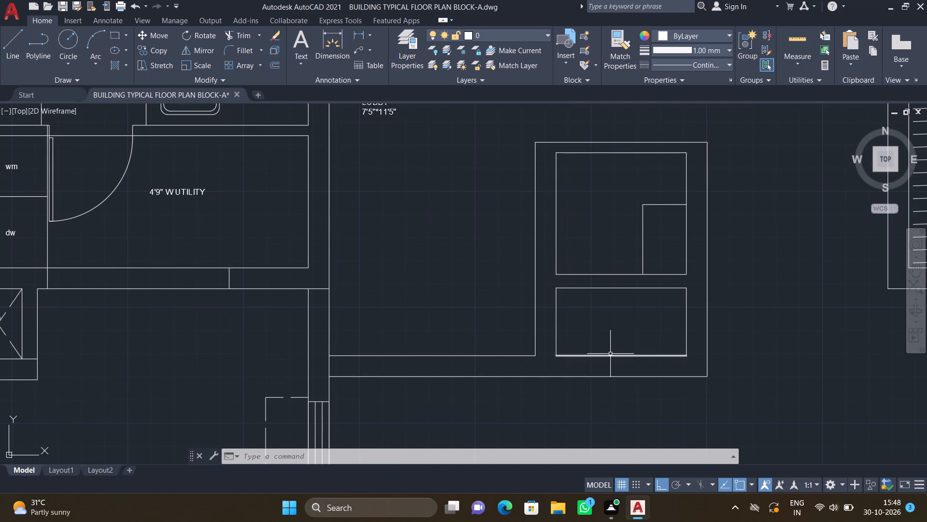
key("l")
key("Return")
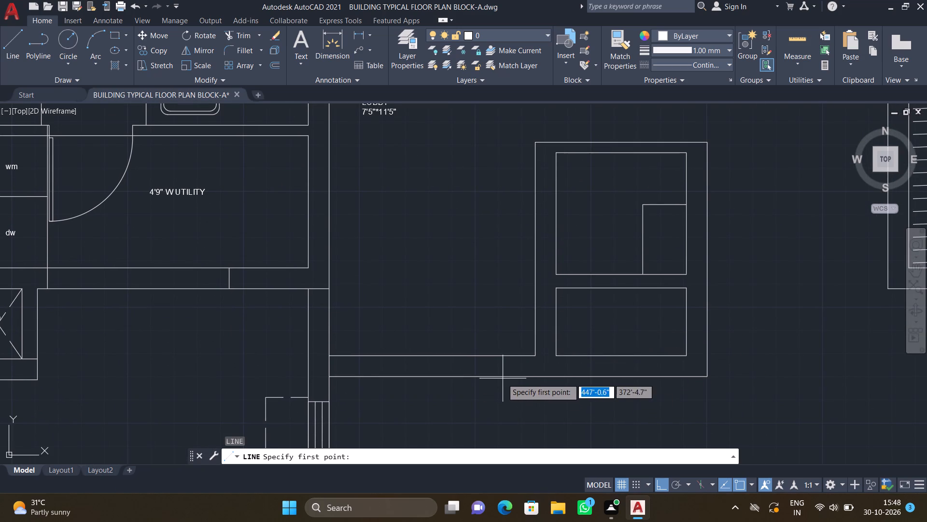
middle_click_drag(521, 374, 585, 338)
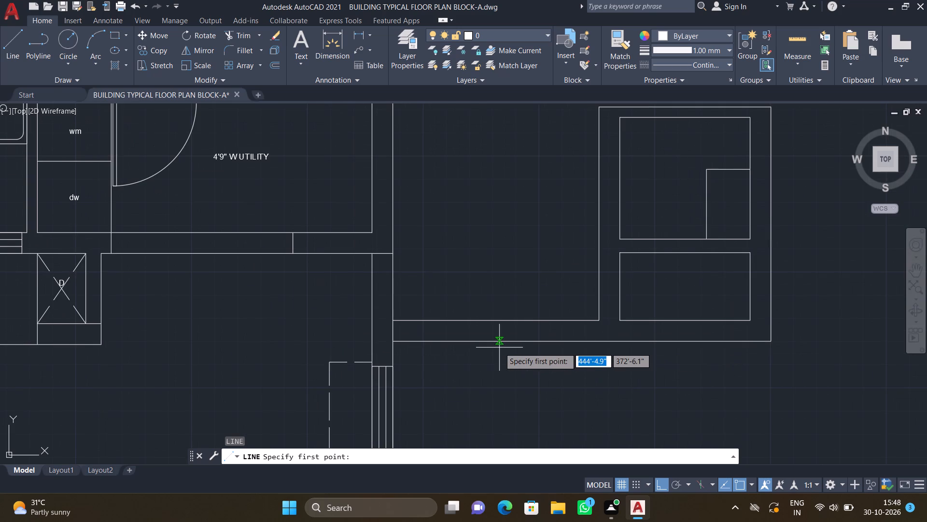
scroll(506, 325, "up", 1)
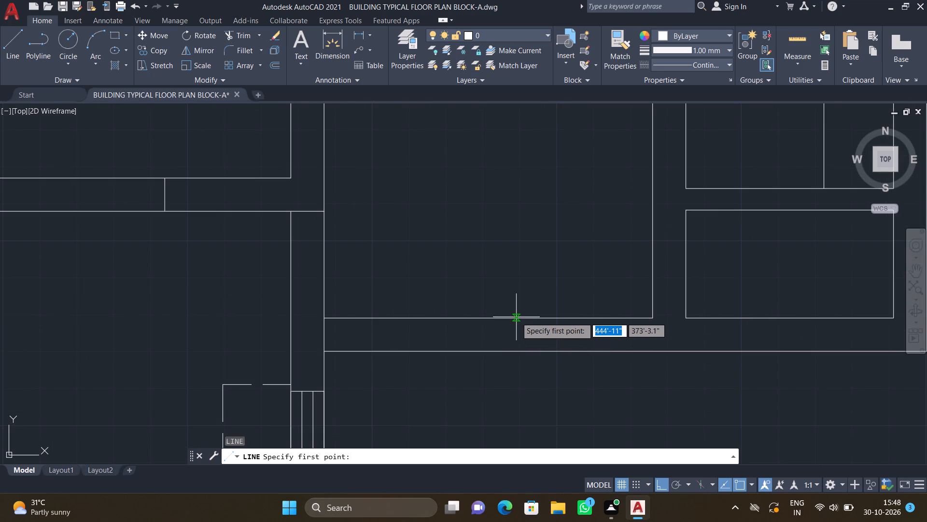
left_click(517, 319)
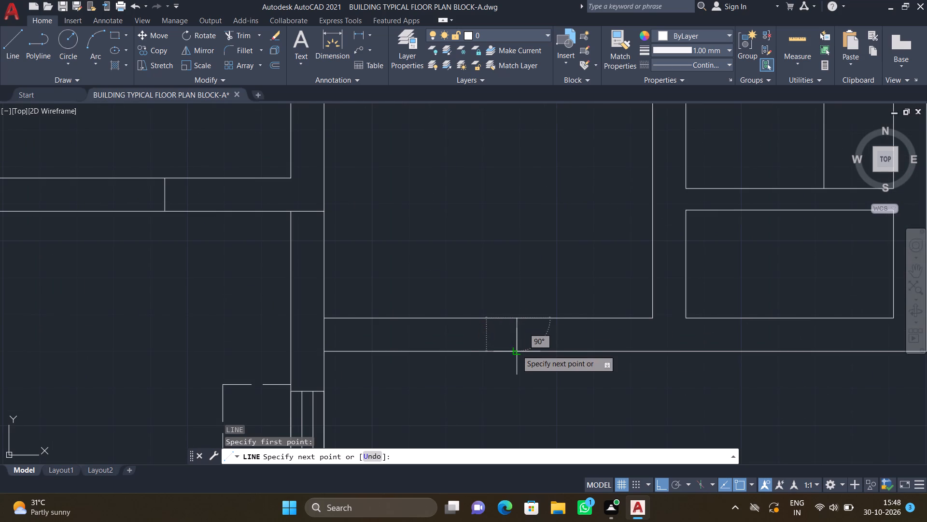
left_click(517, 350)
key("Return")
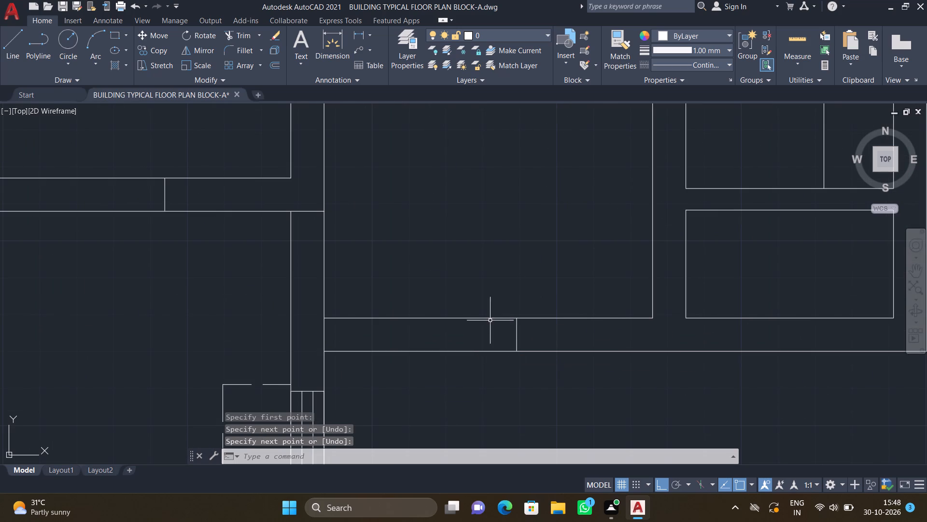